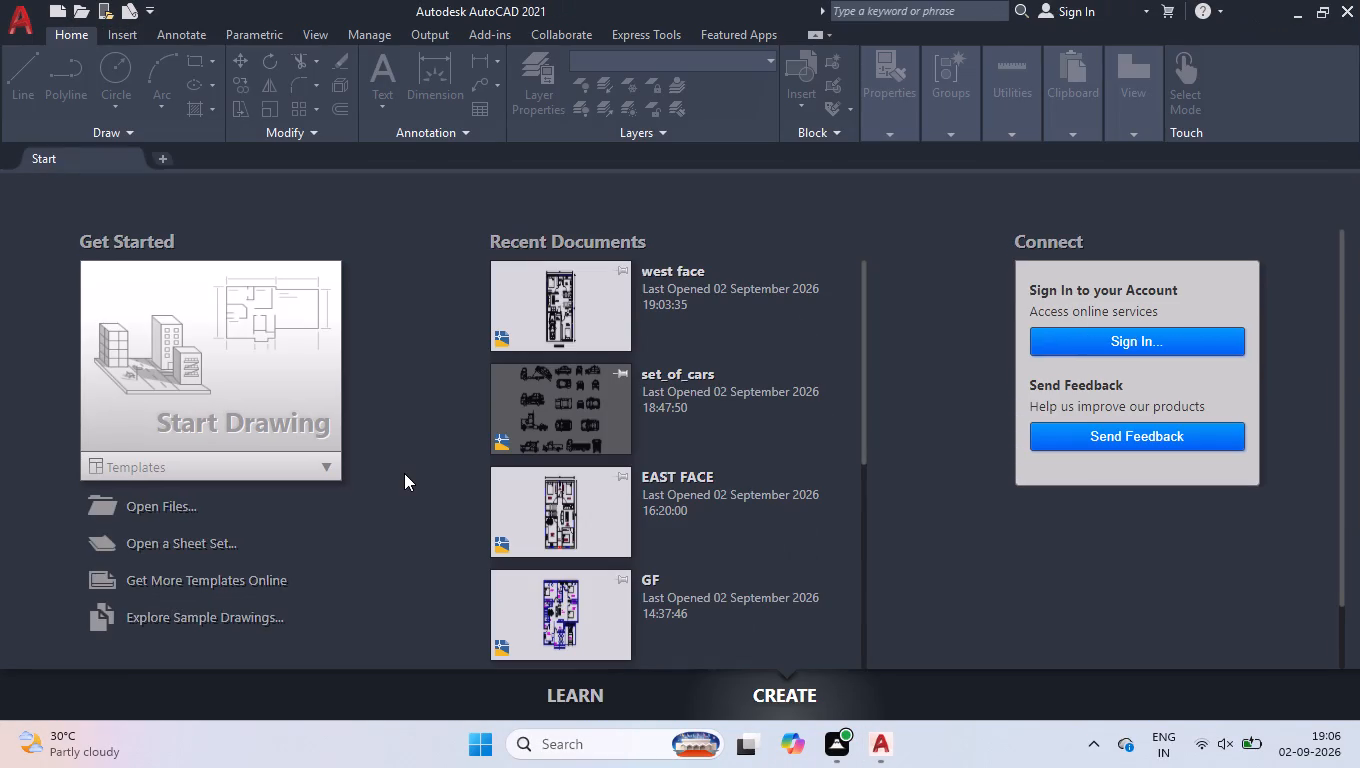
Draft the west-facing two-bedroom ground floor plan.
Start a new blank drawing with the grid display turned off and ortho mode turned on.
left_click(143, 363)
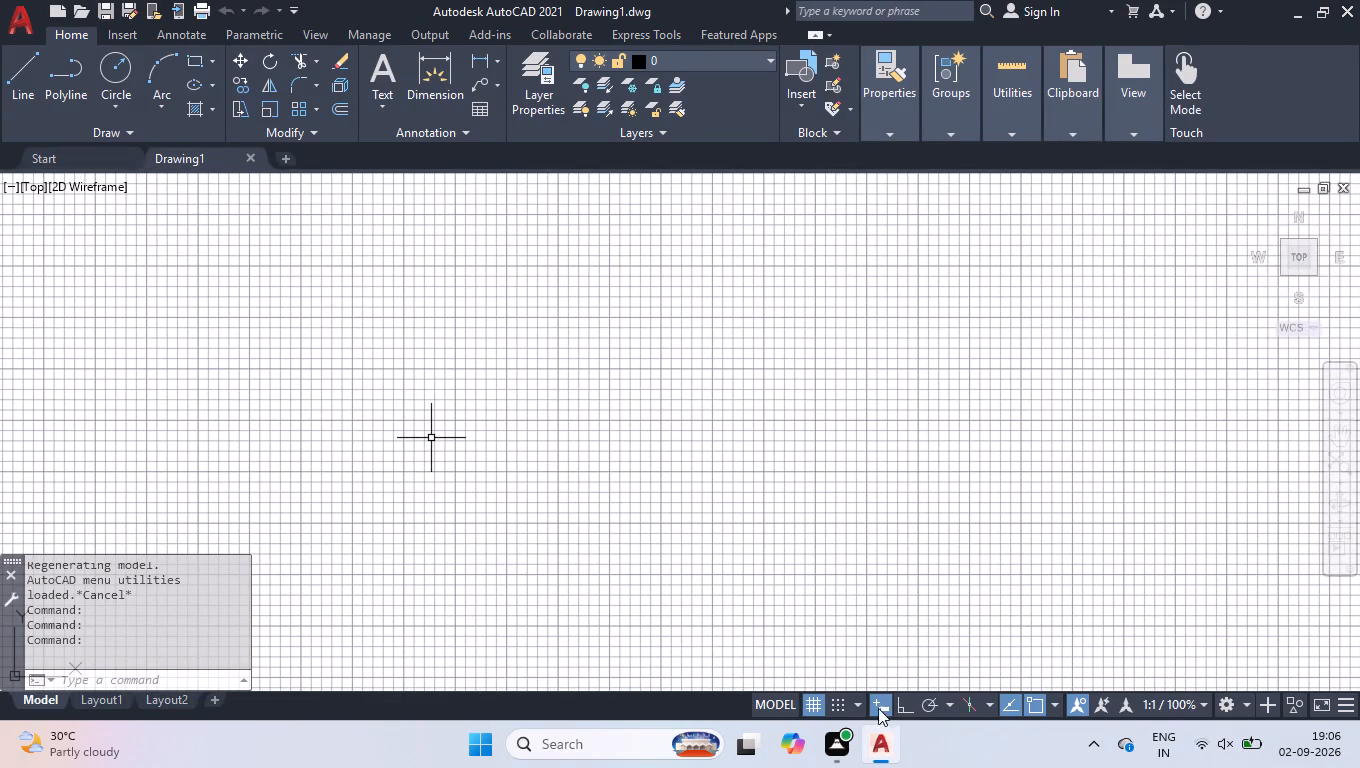
left_click(812, 706)
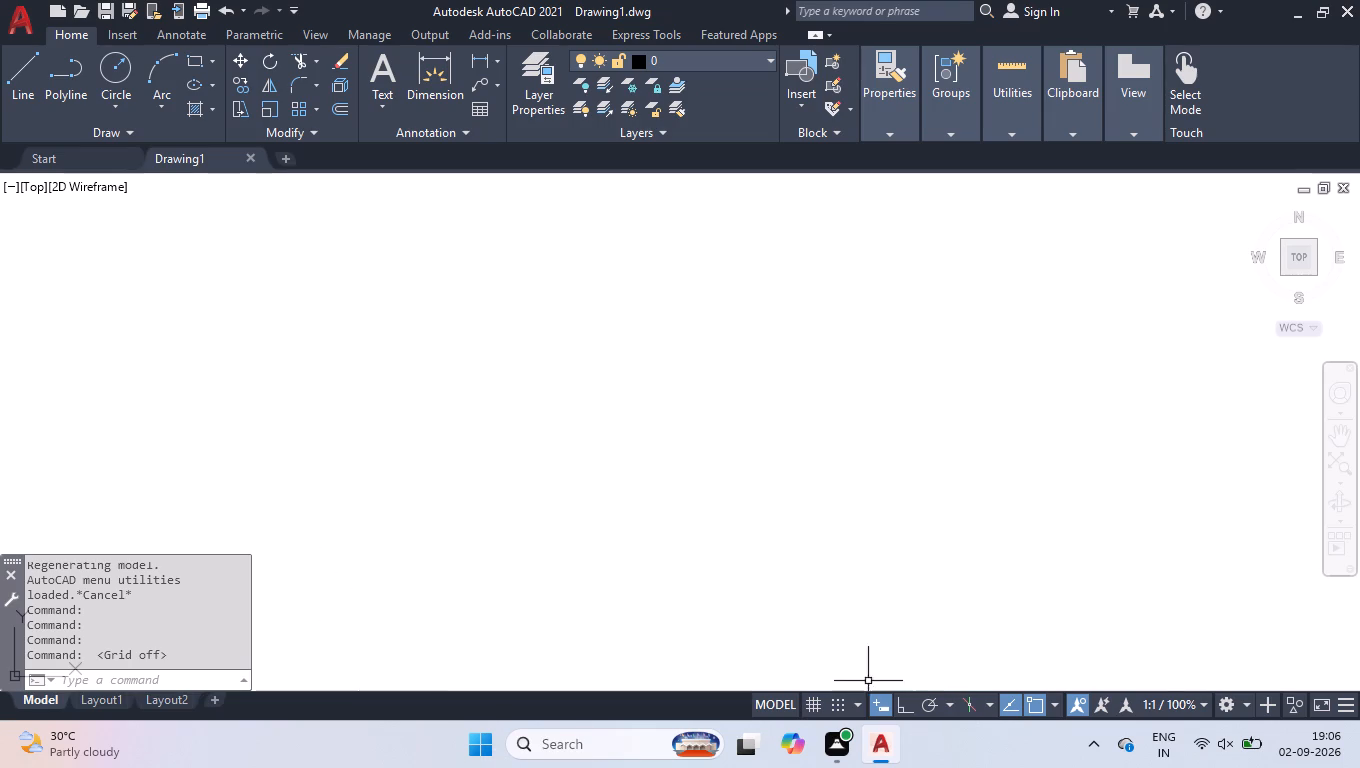
left_click(905, 707)
Configure the drawing units to Engineering length with 0'-0.00" precision and an insertion scale in inches.
type("un")
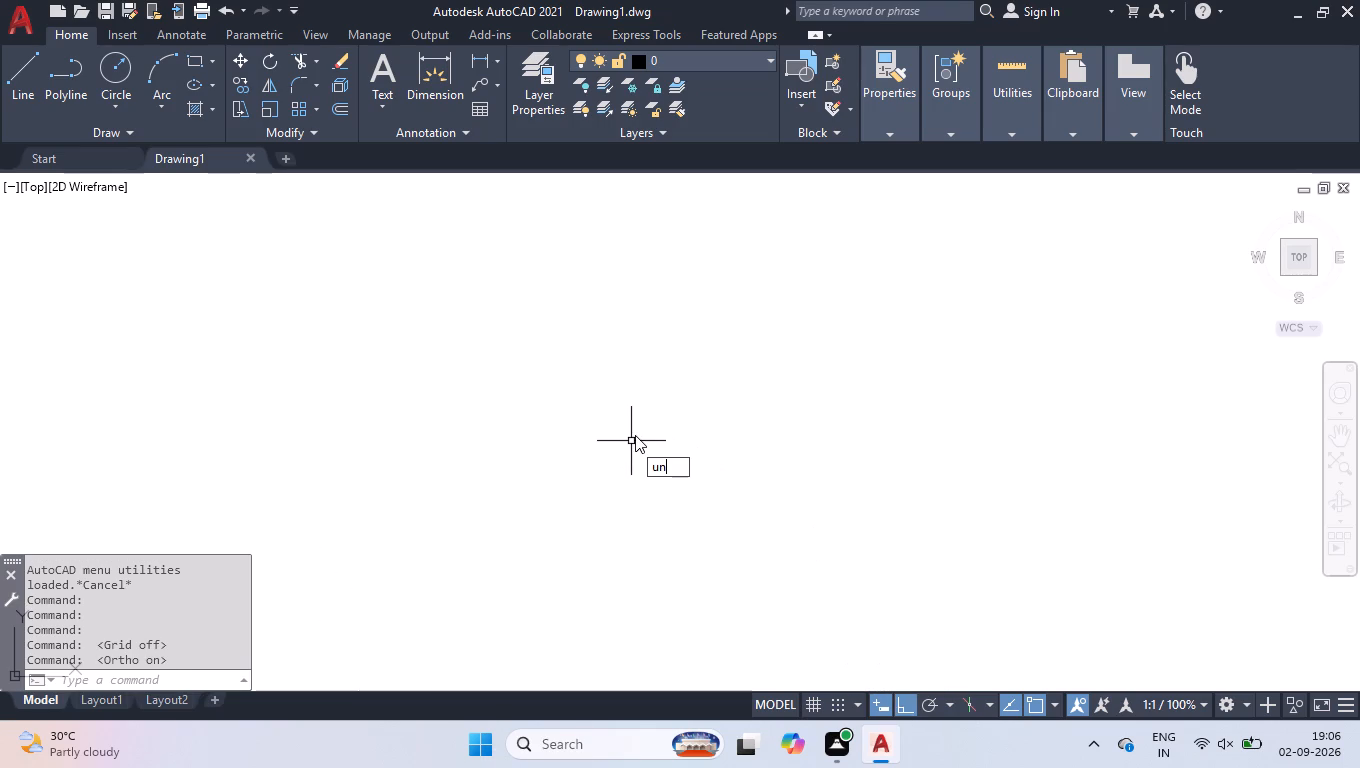
key("Return")
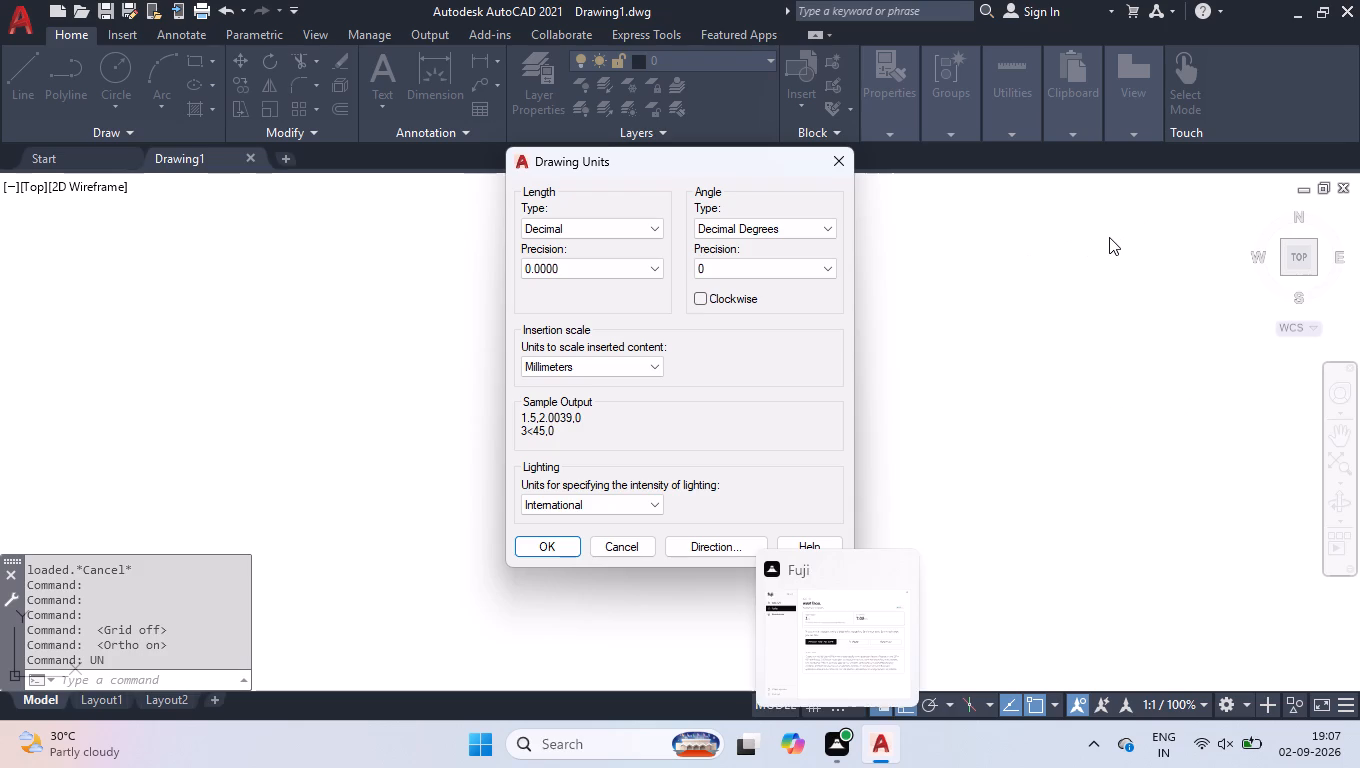
left_click(539, 222)
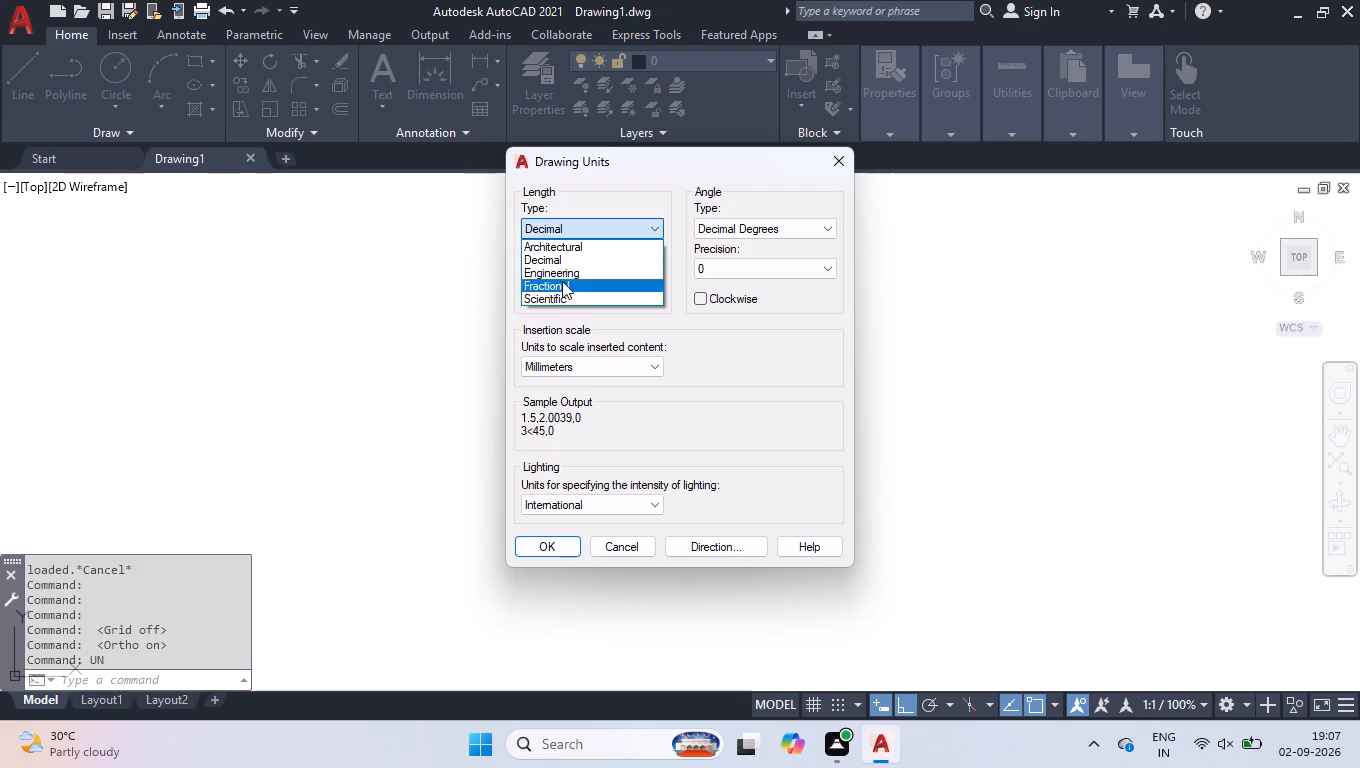
left_click(569, 274)
left_click(568, 264)
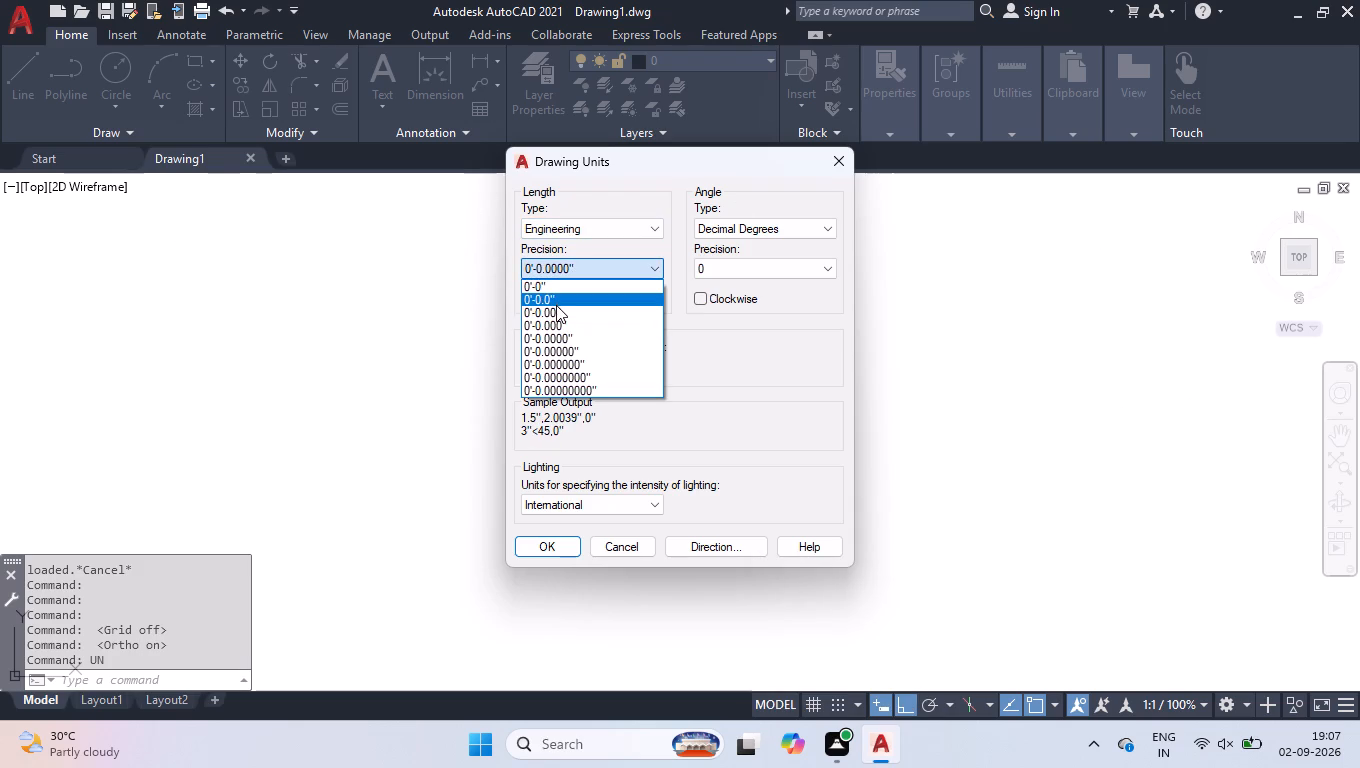
left_click(556, 305)
left_click(564, 369)
left_click(571, 402)
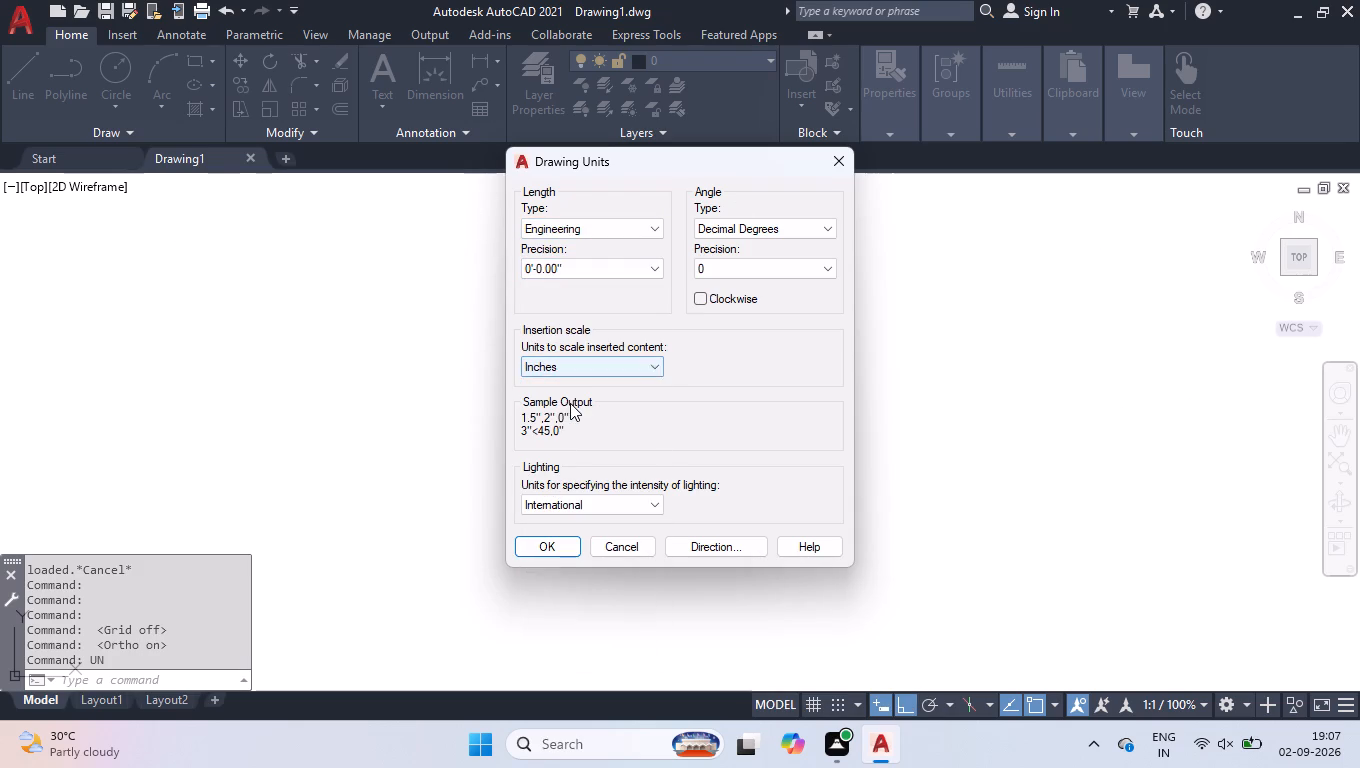
left_click(557, 556)
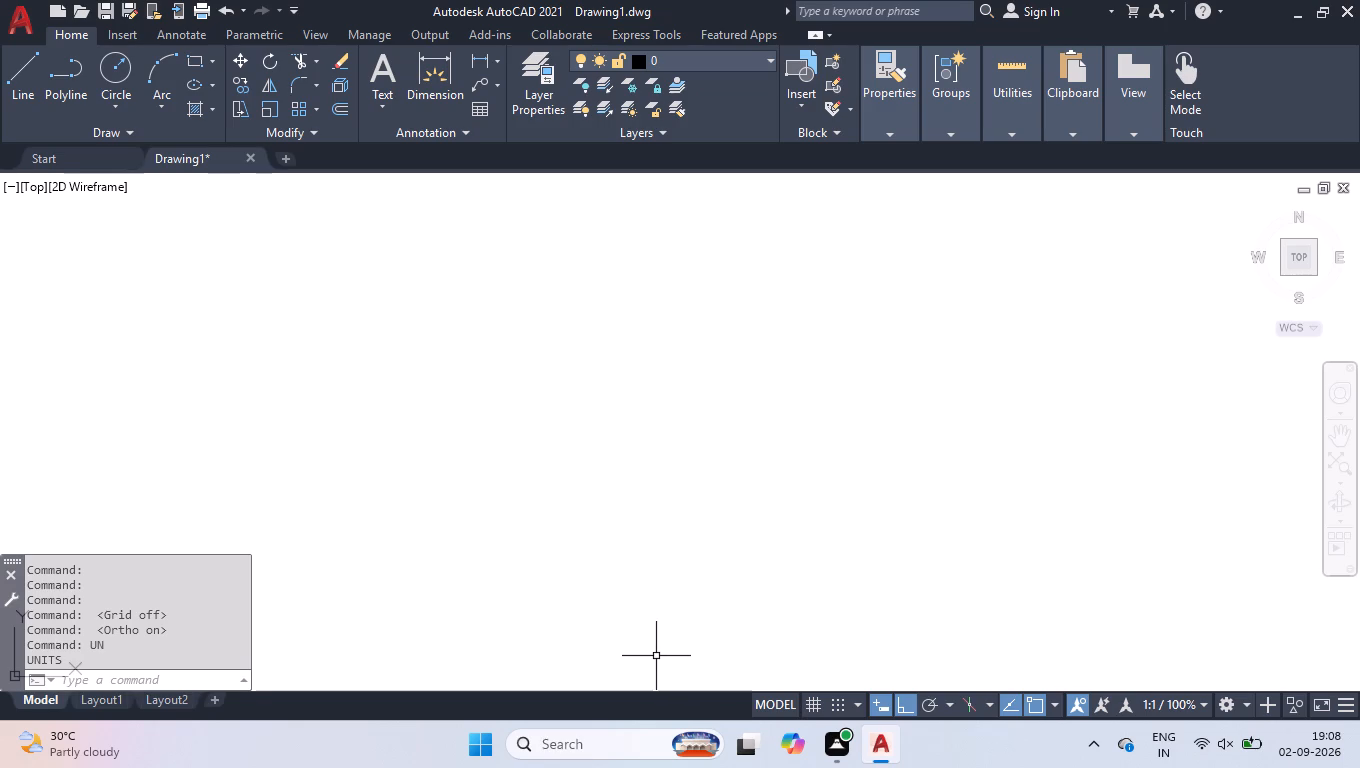
Modify the ISO-25 dimension style's extension lines: 4" beyond dimension lines, 4" offset from origin, and fixed length of 4".
key("d")
key("Return")
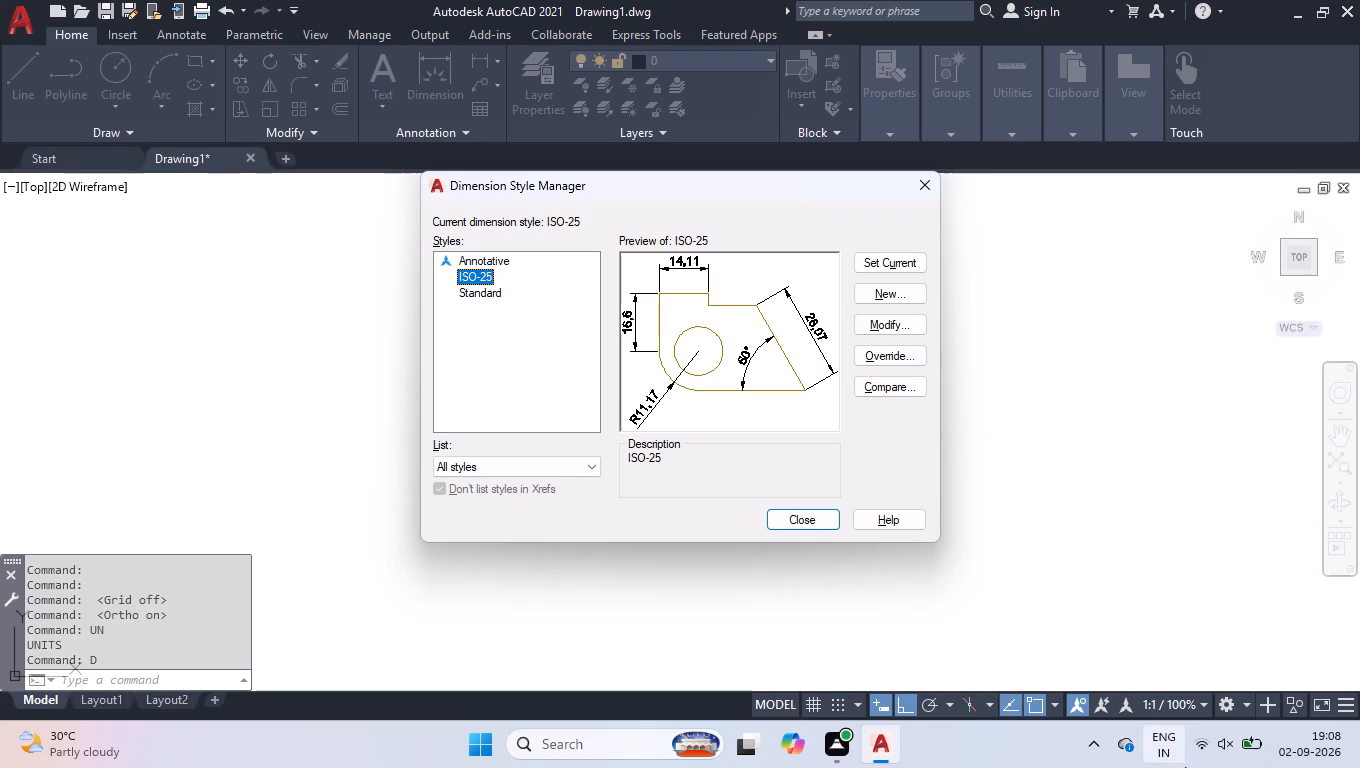
left_click(879, 319)
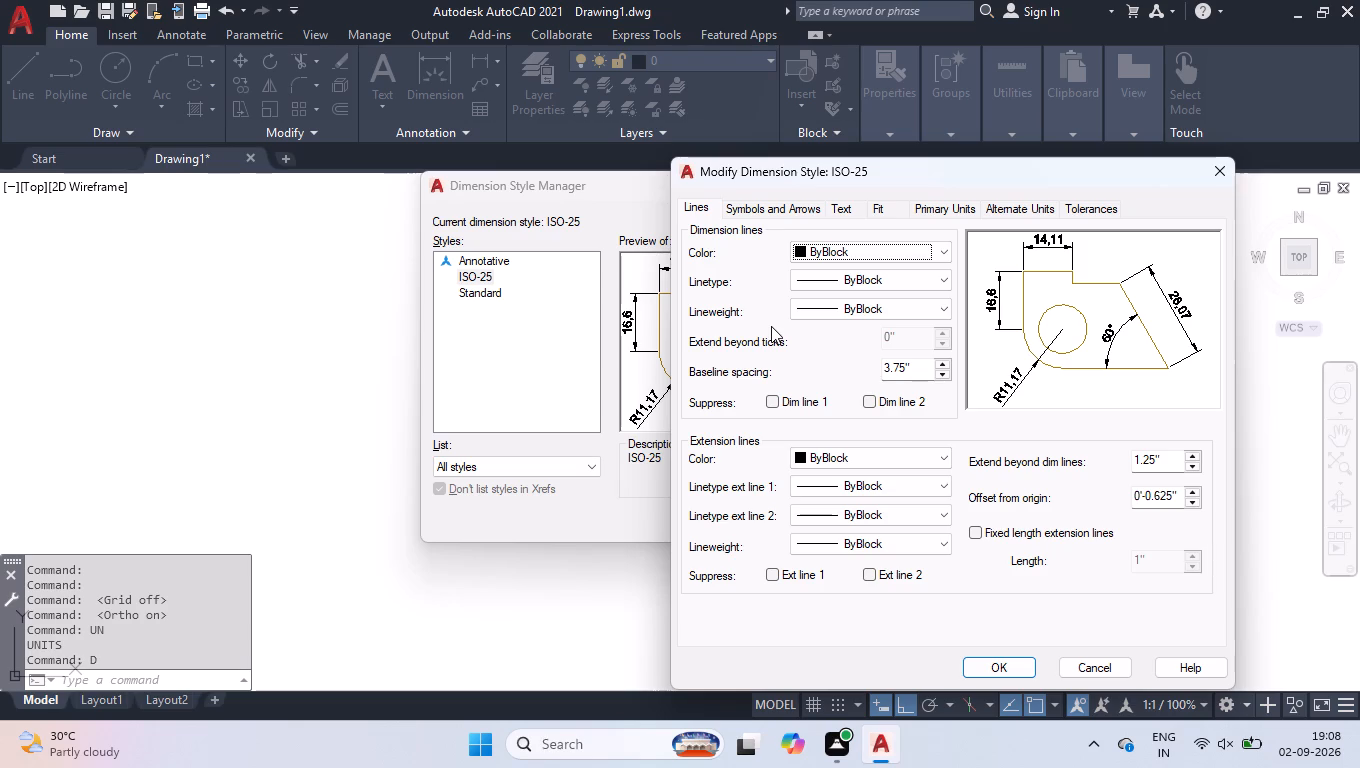
left_click(687, 209)
left_click_drag(1159, 463, 820, 541)
key("4")
key("Return")
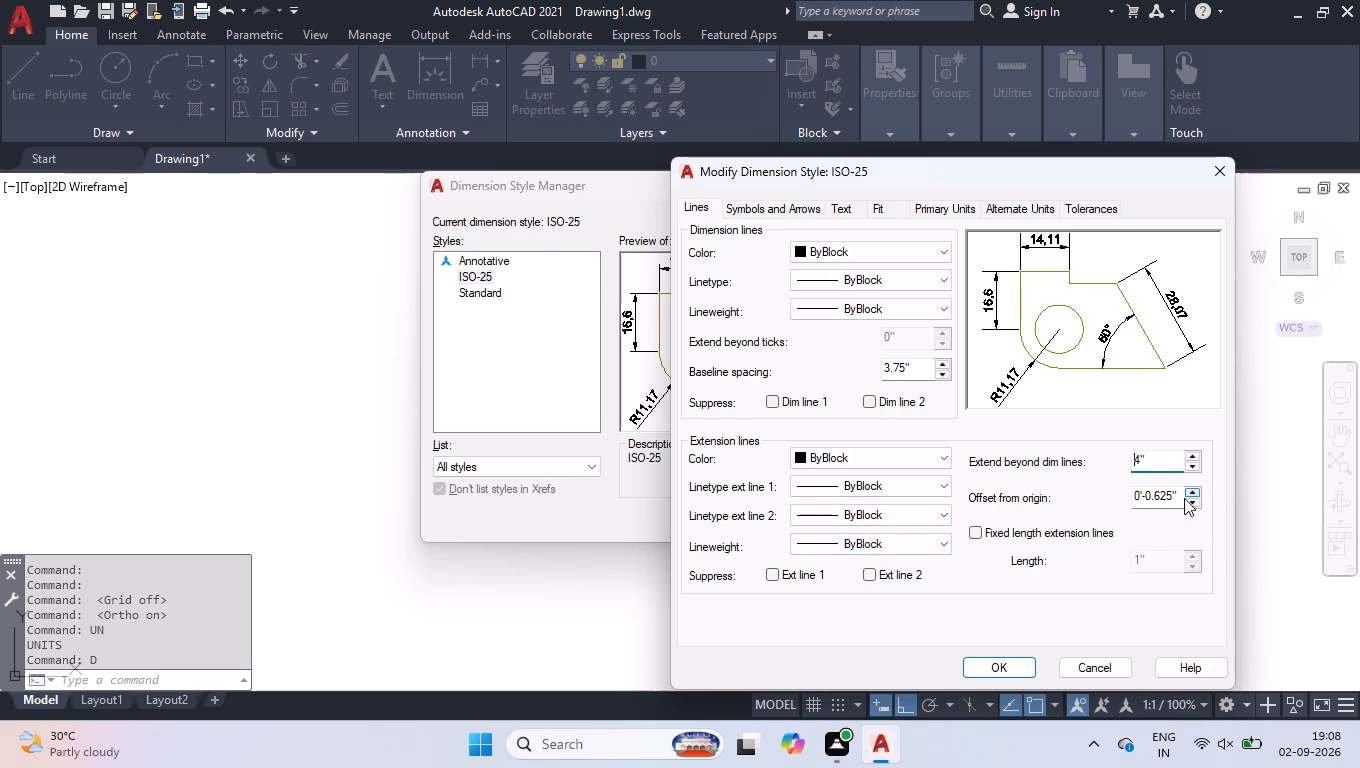
left_click_drag(1172, 491, 877, 466)
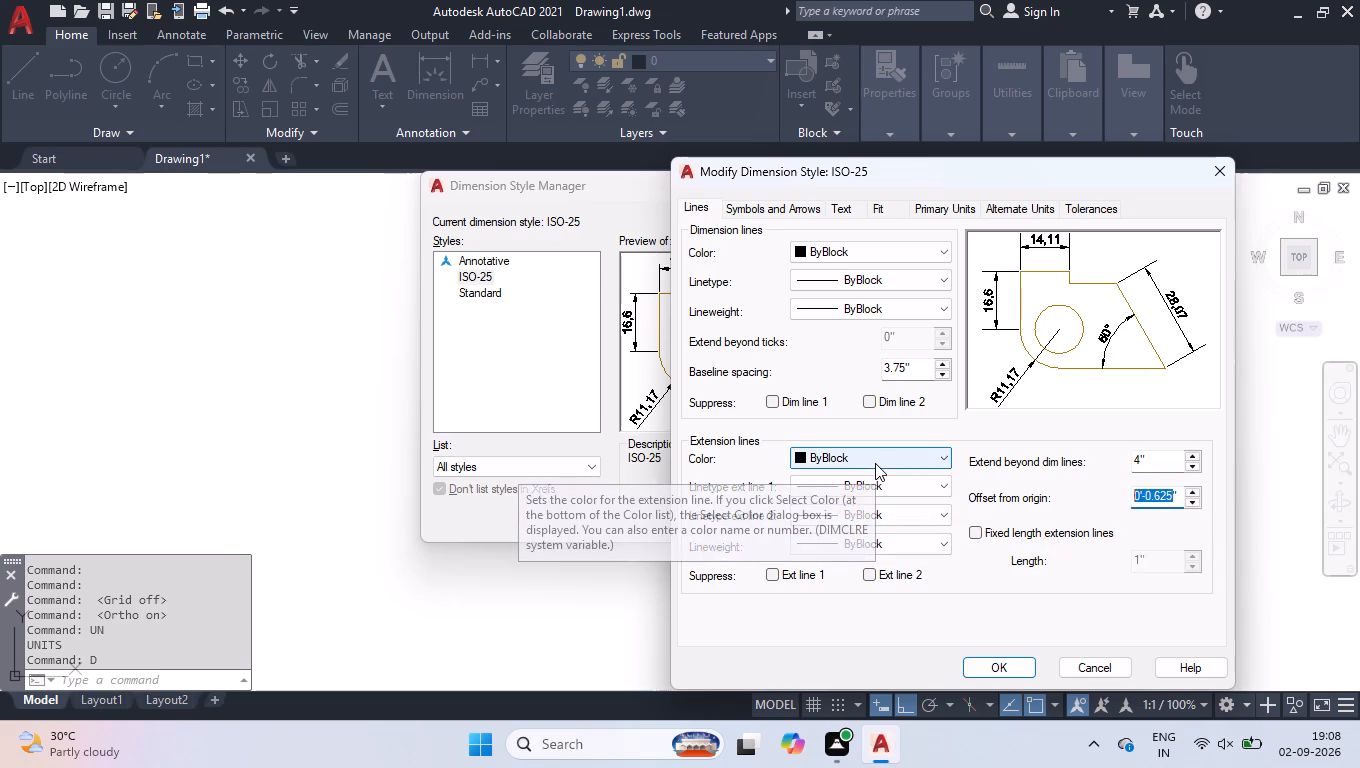
key("4")
key("Return")
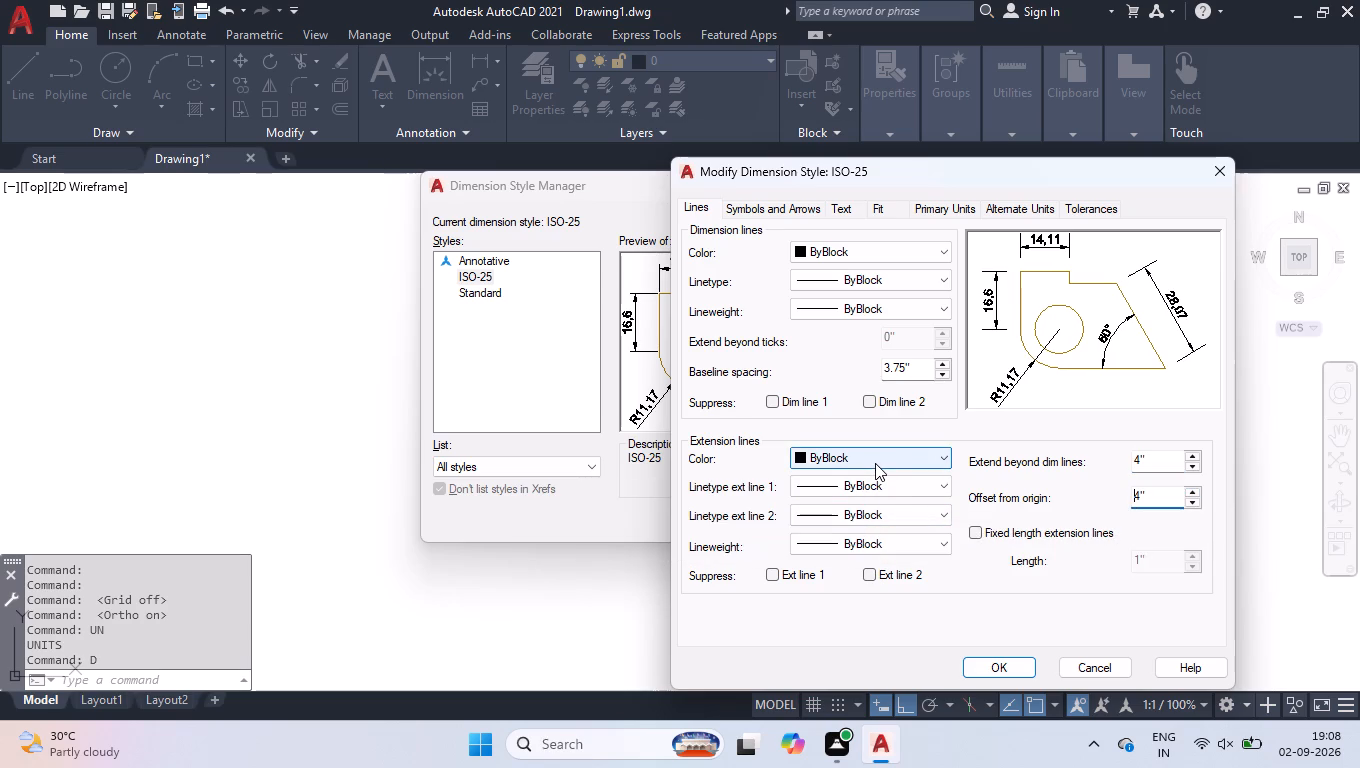
left_click(979, 530)
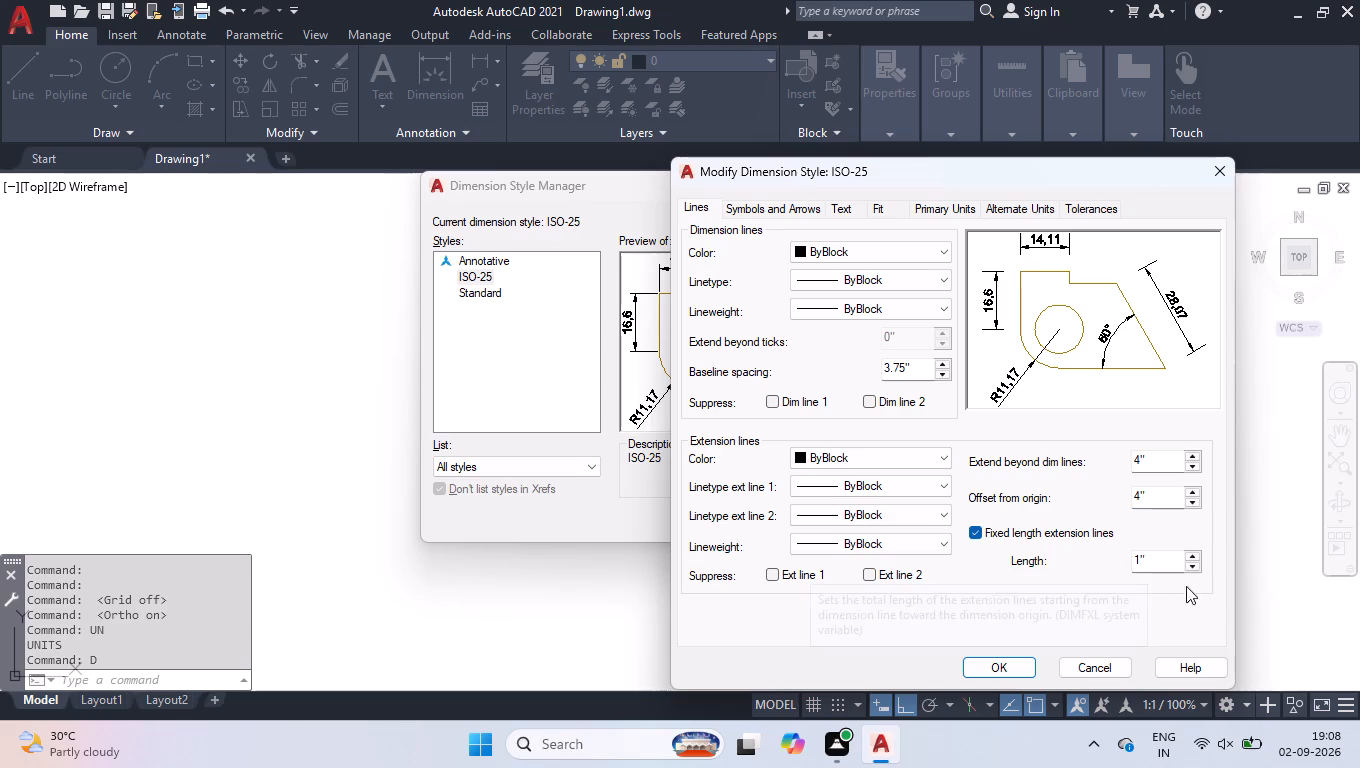
left_click_drag(1159, 561, 926, 546)
key("4")
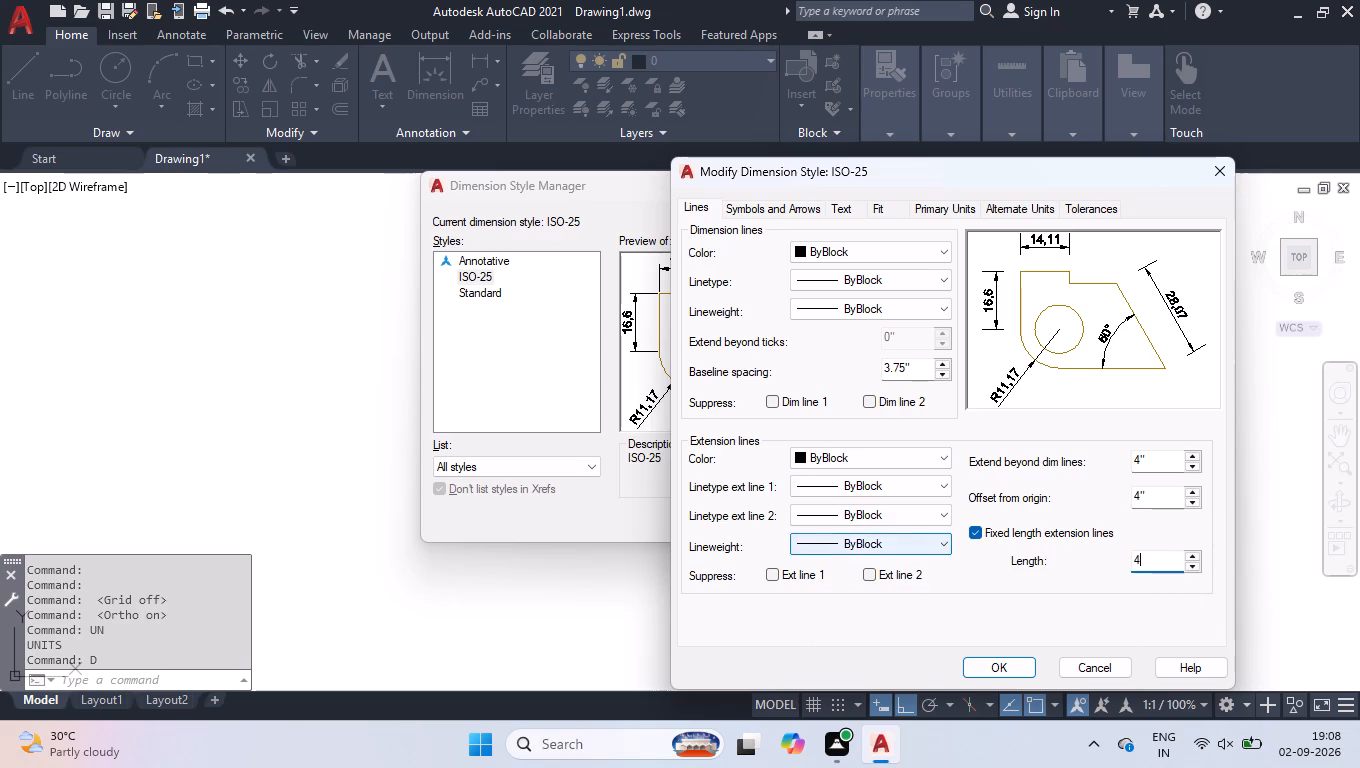
key("Return")
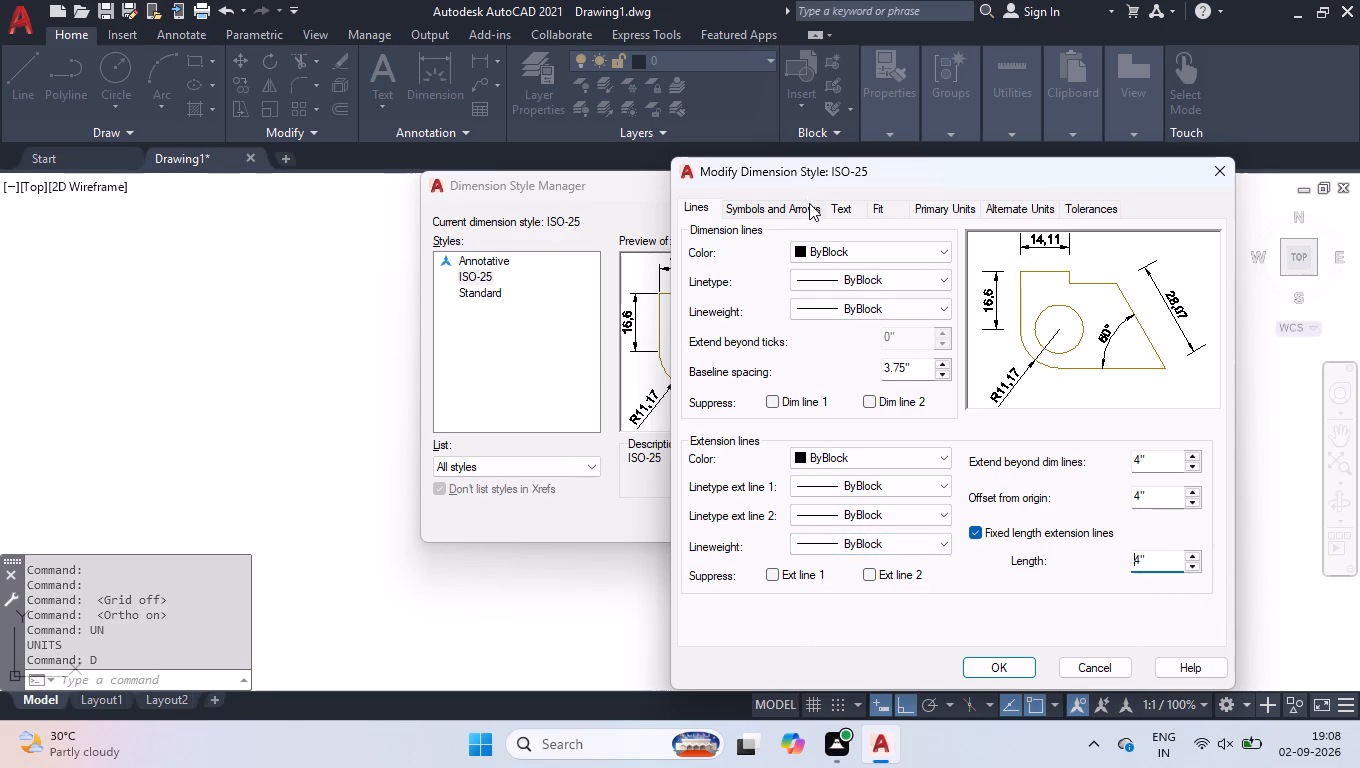
Set the dimension style's first and second arrowheads to Right angle with an arrow size of 9".
left_click(809, 203)
left_click(789, 273)
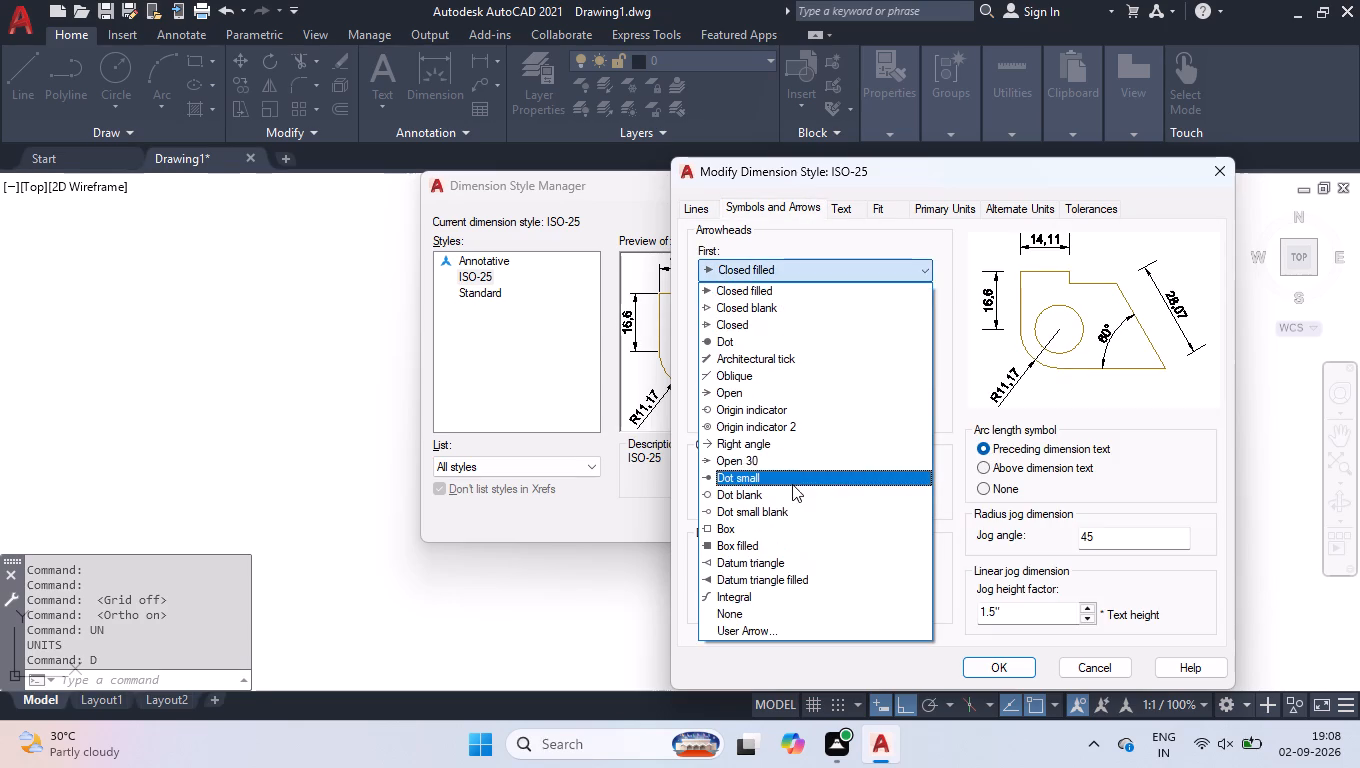
left_click(783, 467)
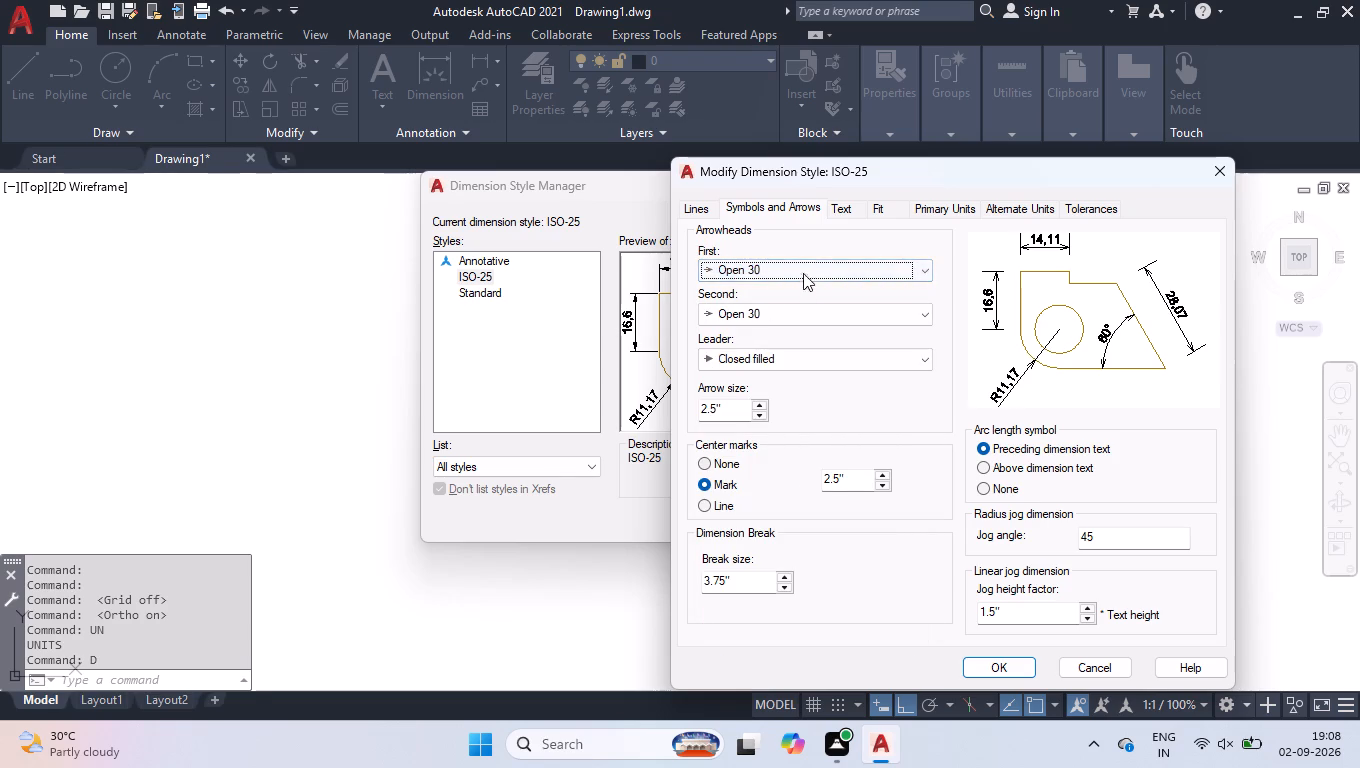
left_click(804, 271)
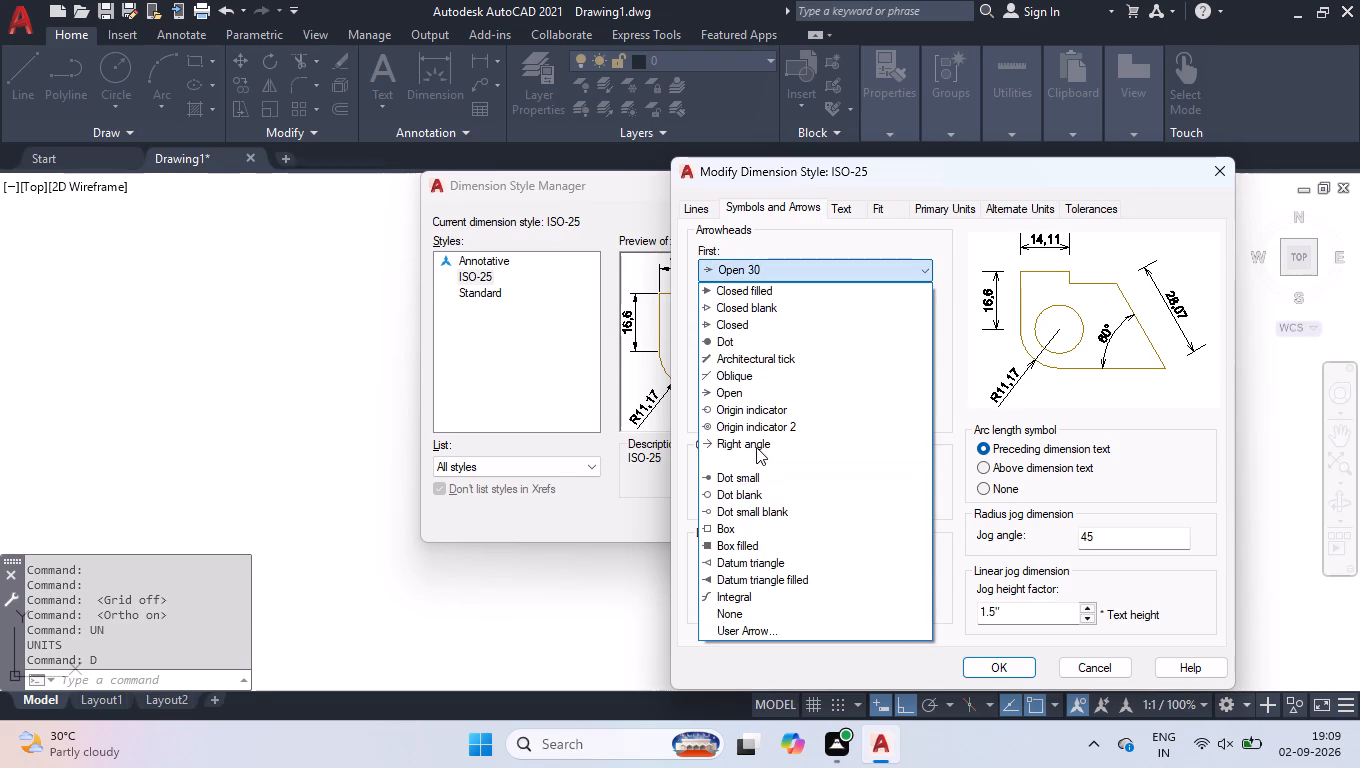
left_click(756, 447)
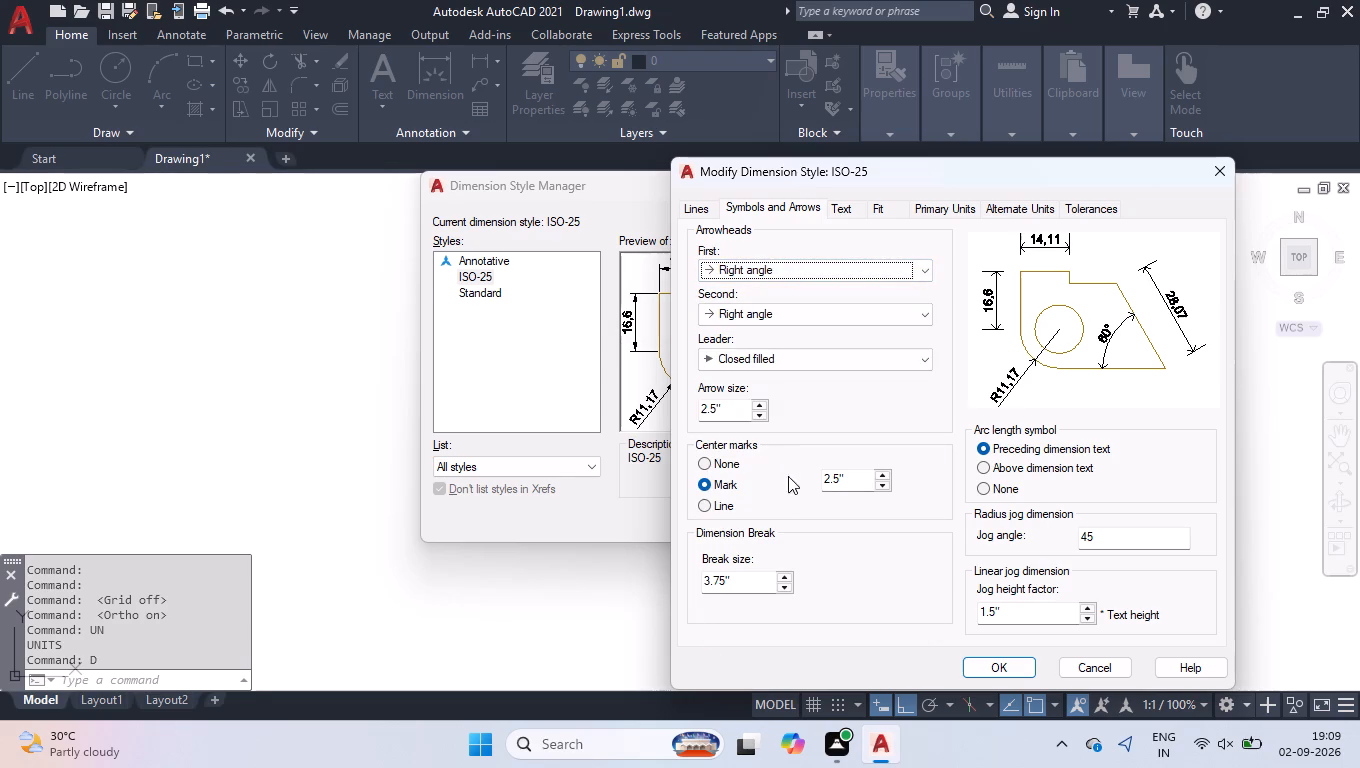
left_click_drag(744, 418, 496, 393)
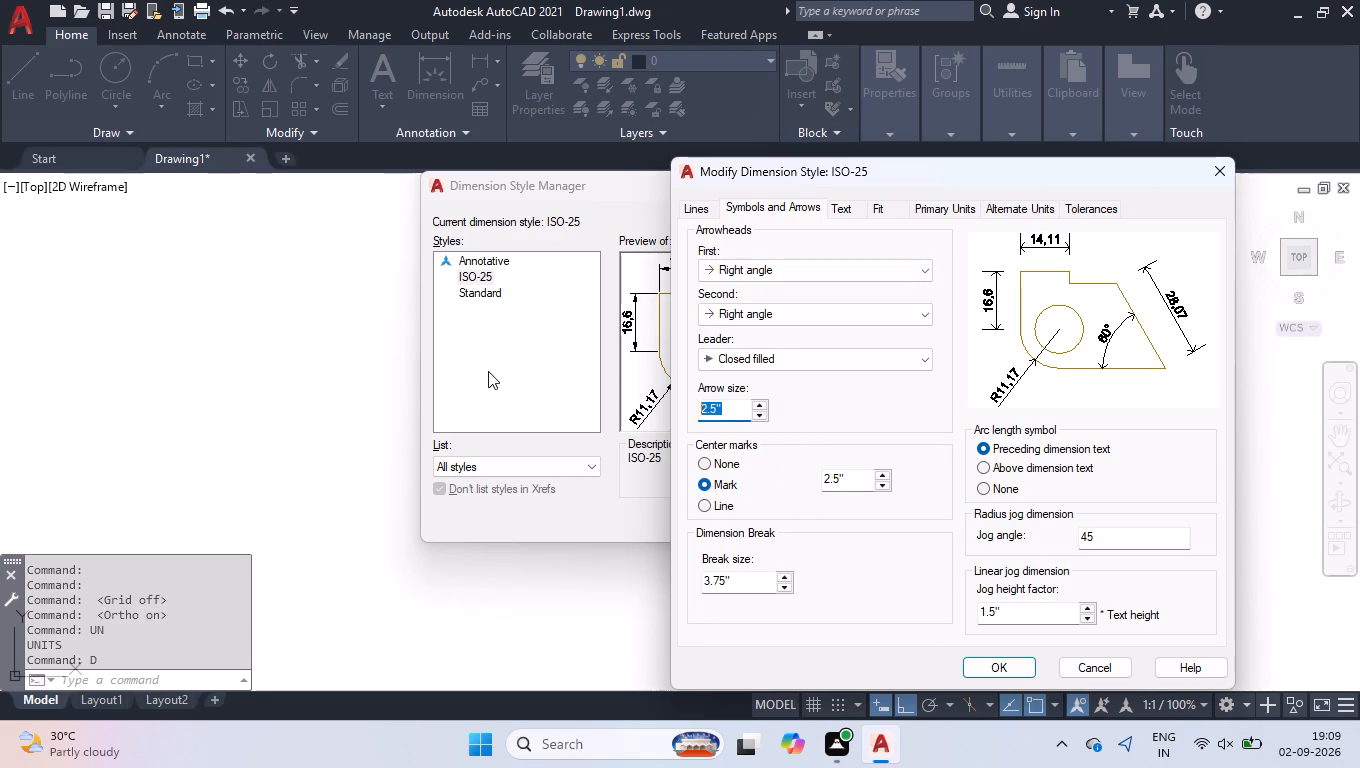
key("9")
key("Return")
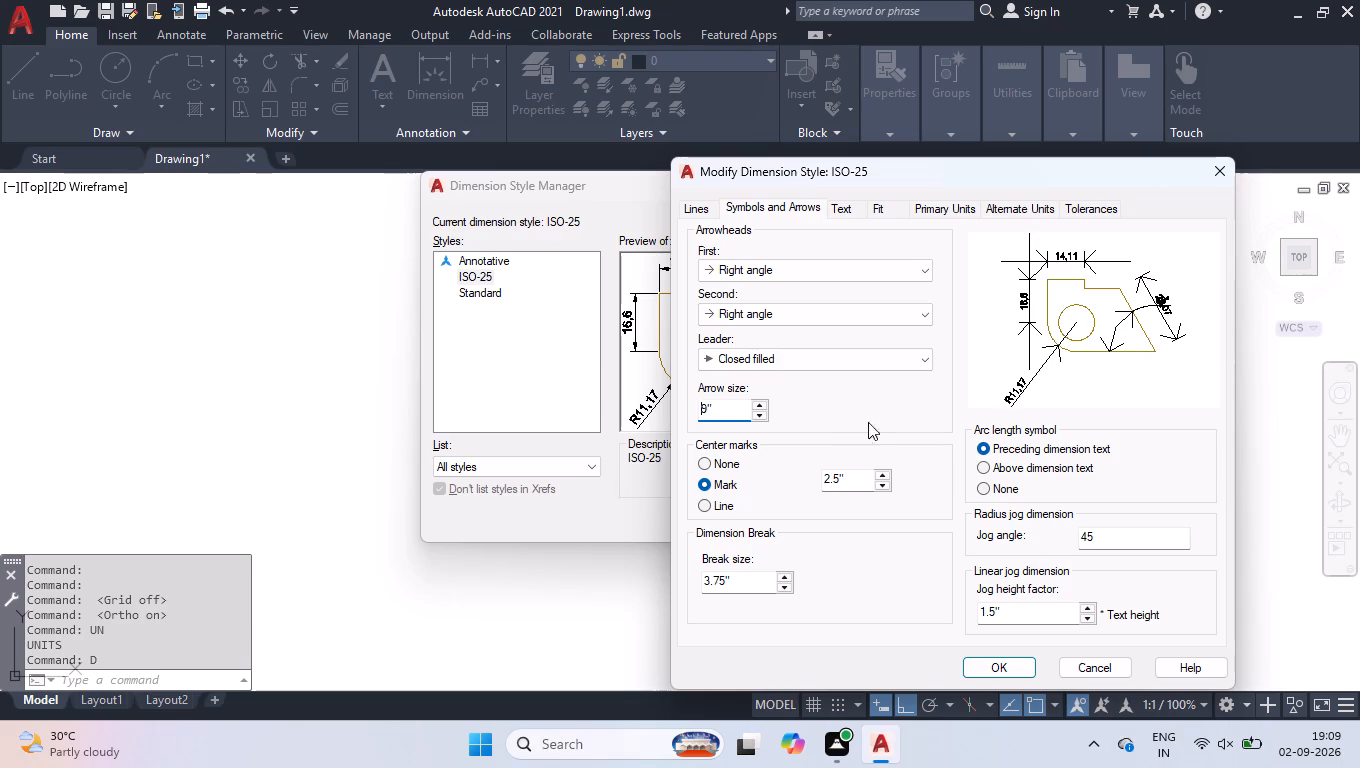
Set the dimension style's text height to 10".
left_click(844, 214)
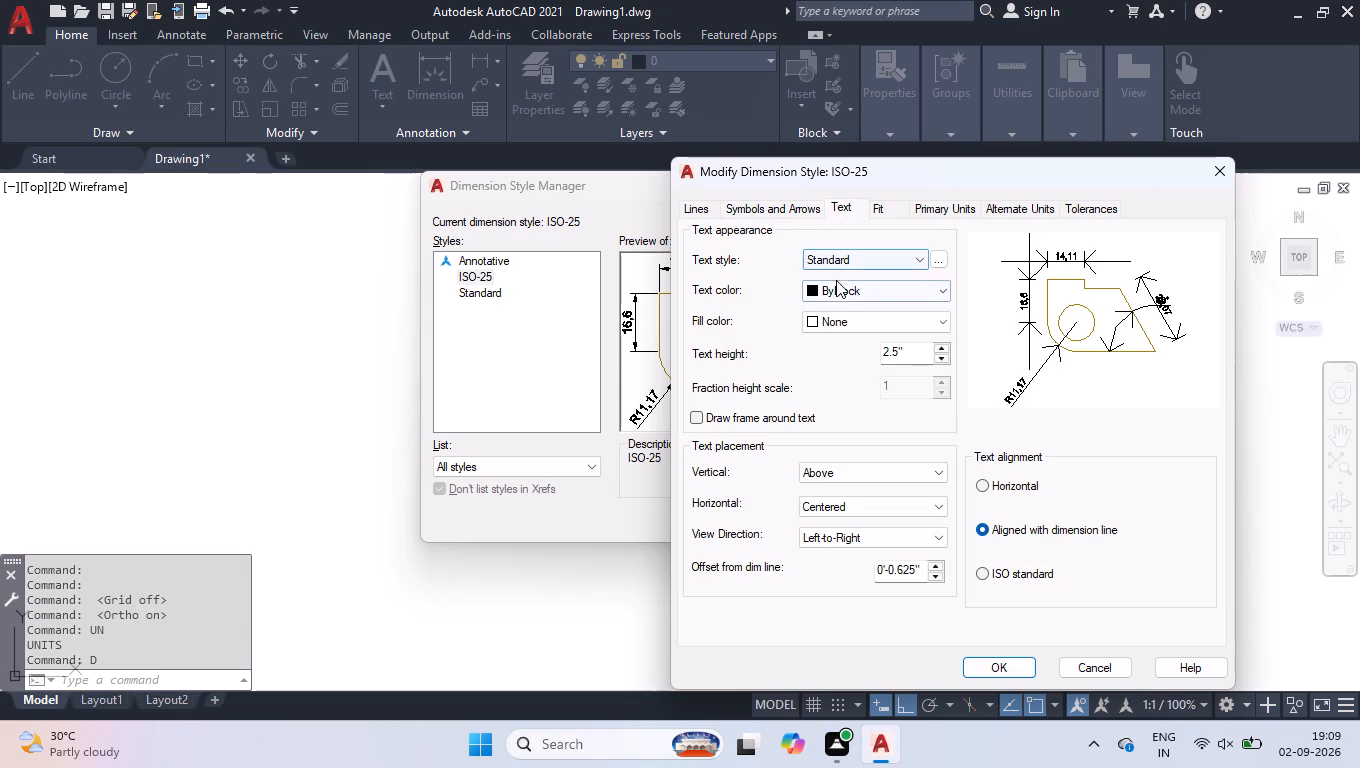
left_click_drag(921, 353, 590, 332)
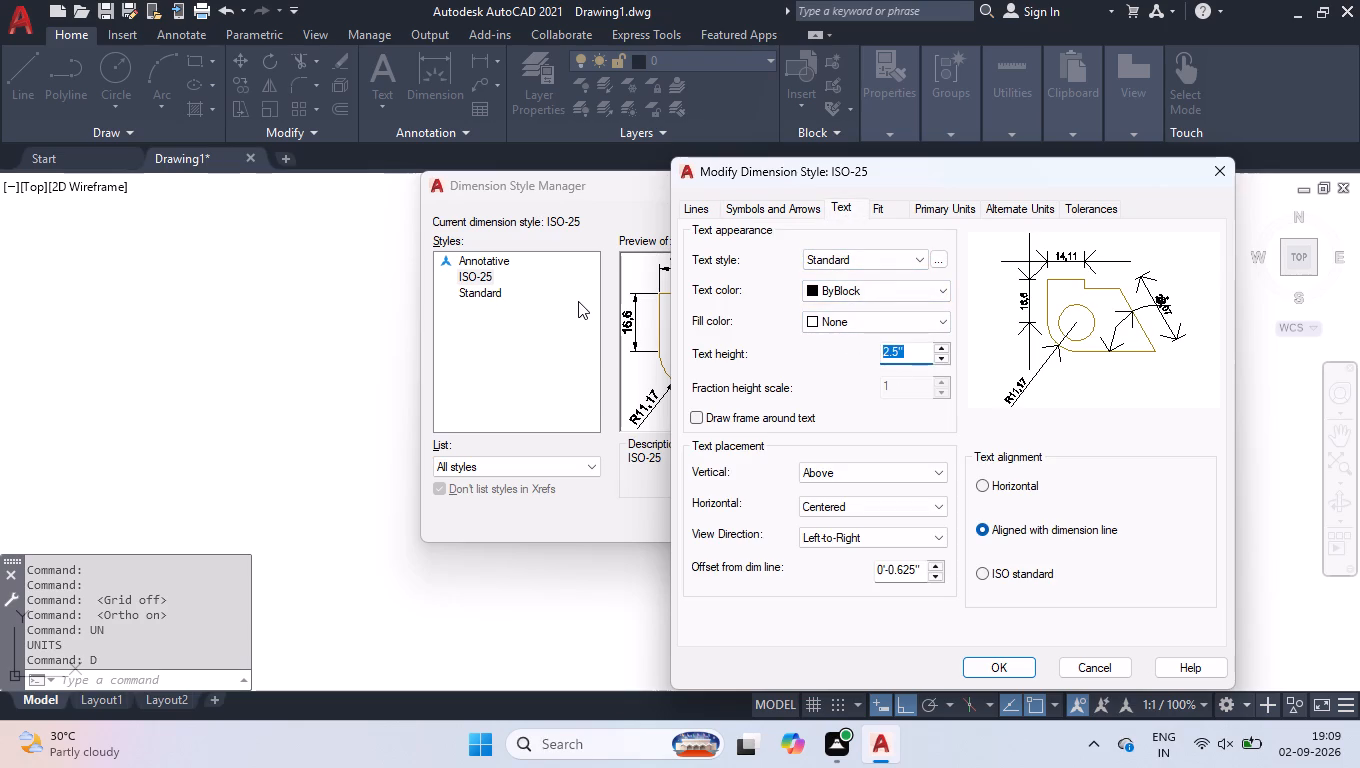
type("10")
key("Return")
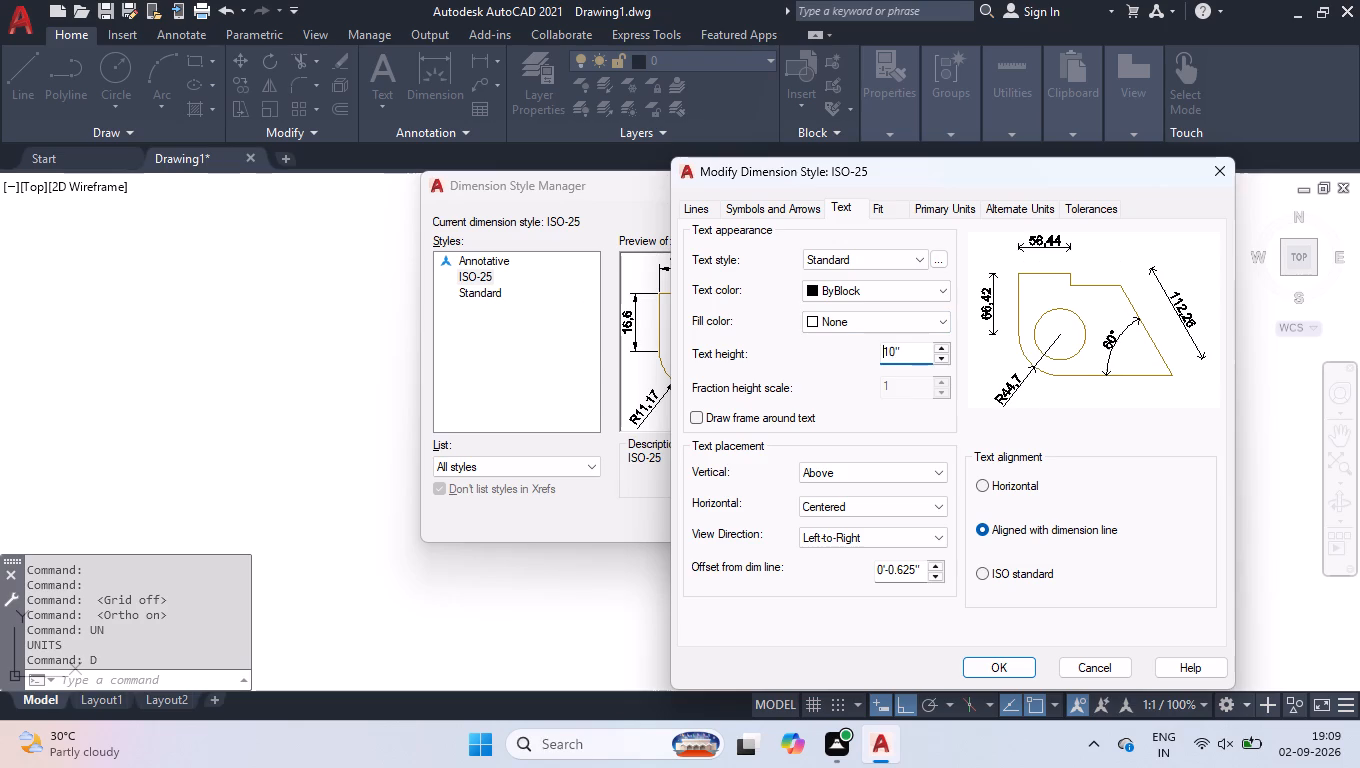
Set the dimension style's primary units to Engineering with 0'-0.0" precision, then save the style and close the Dimension Style Manager.
left_click(956, 210)
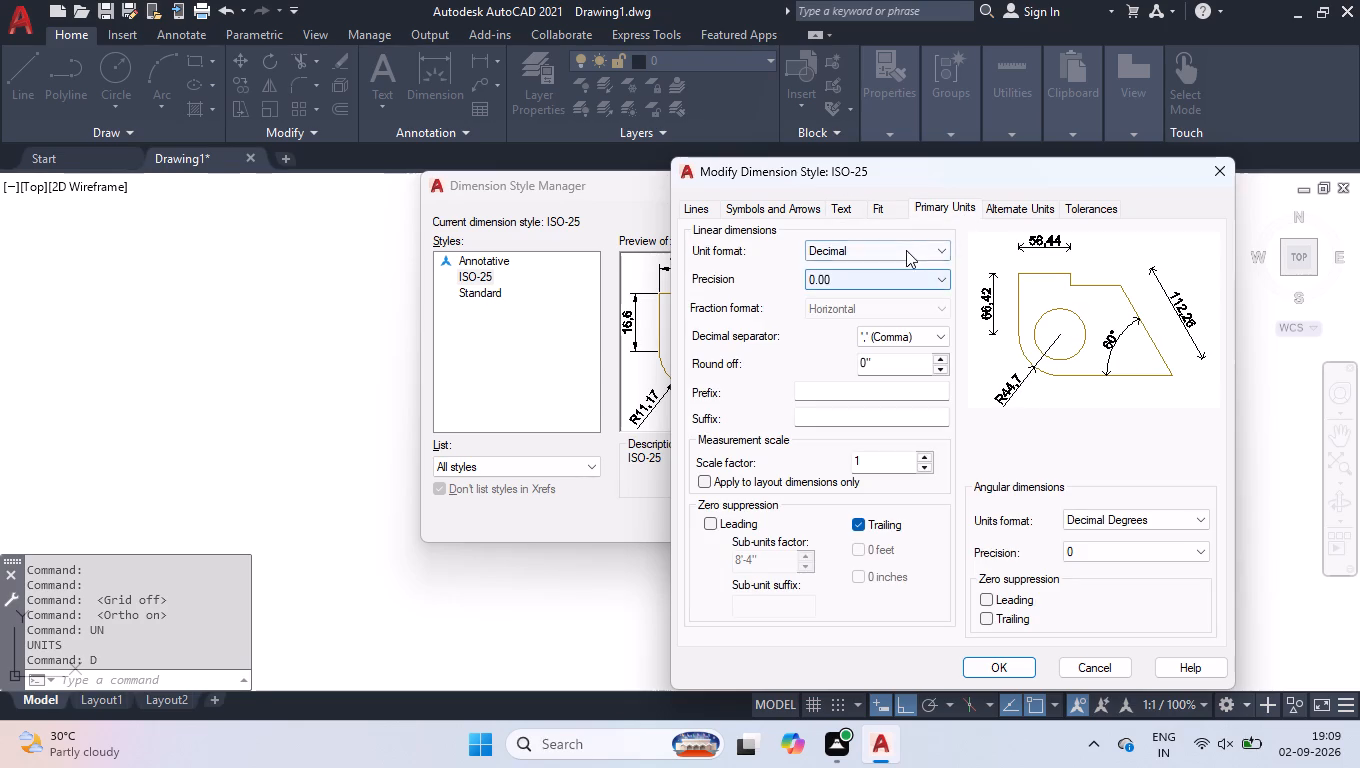
left_click(906, 250)
left_click(852, 296)
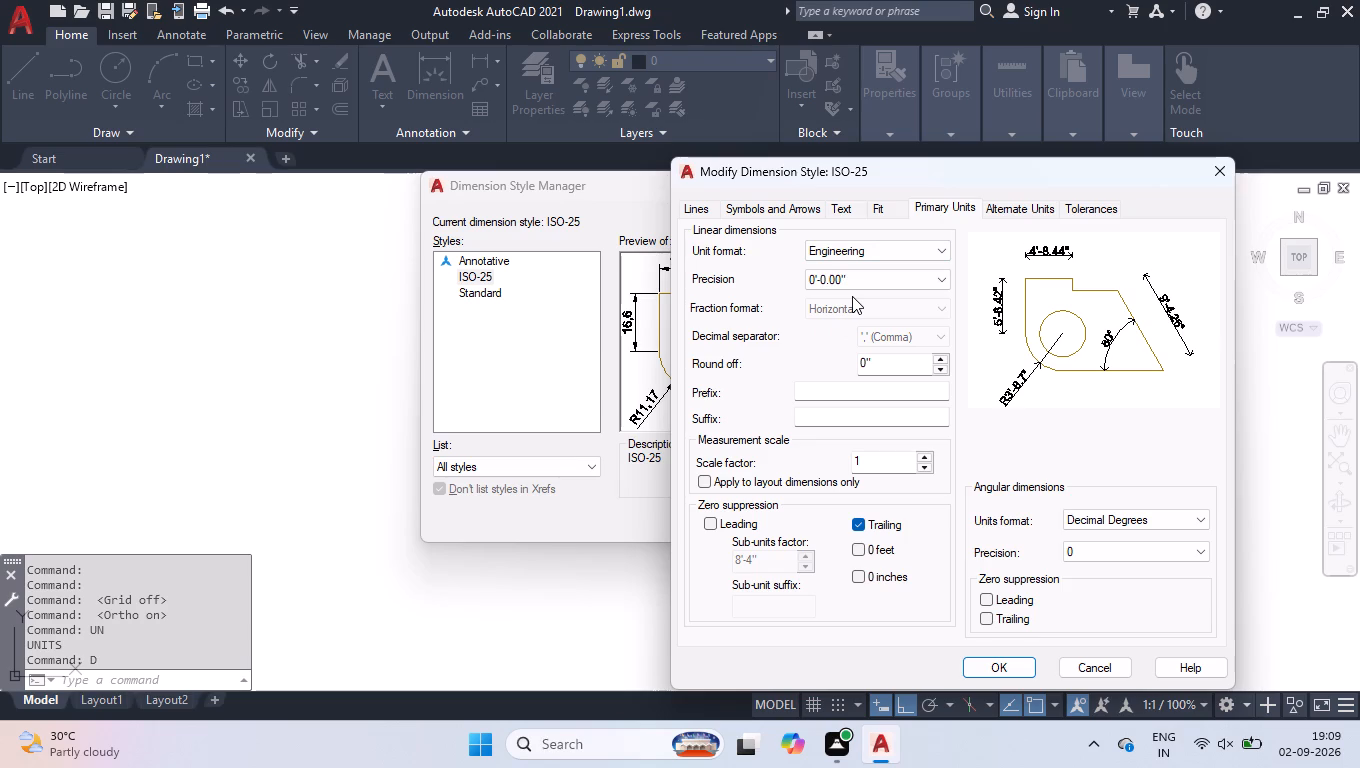
left_click(852, 288)
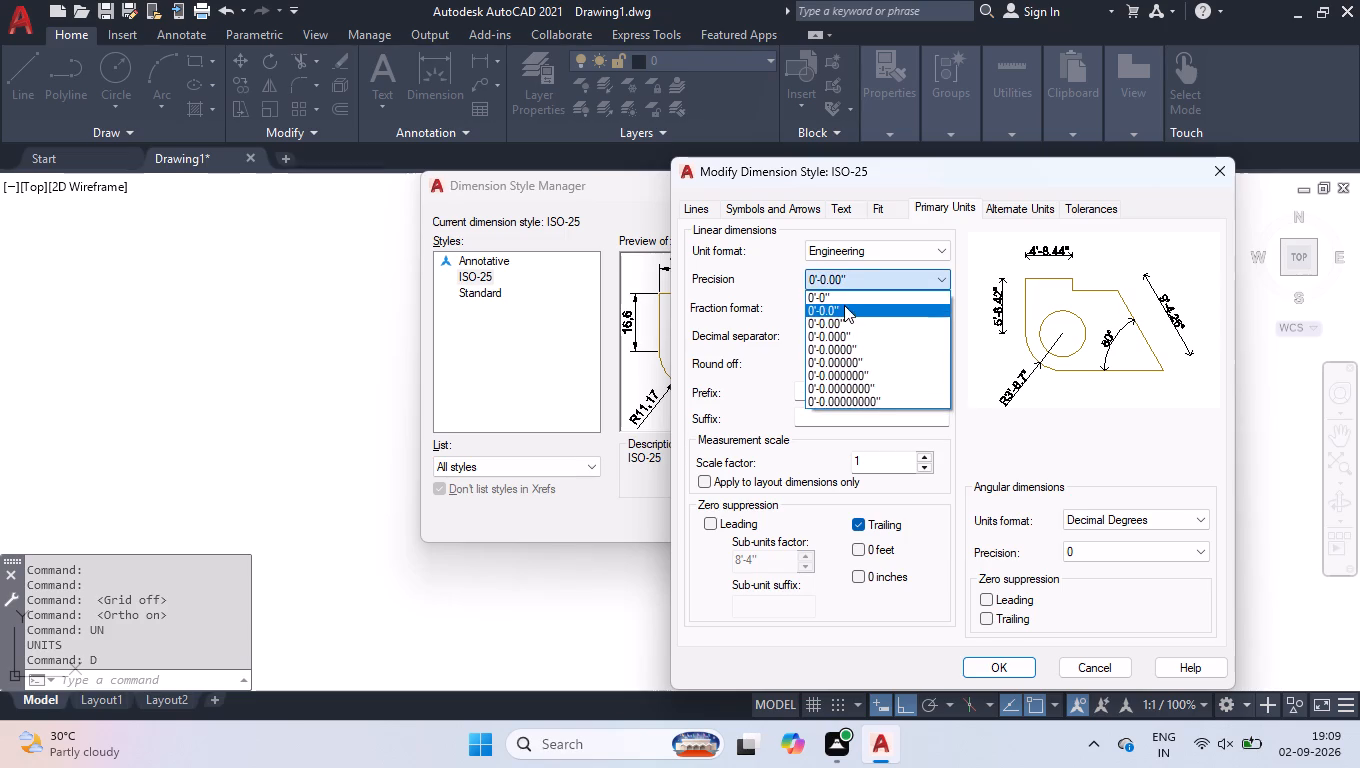
left_click(844, 309)
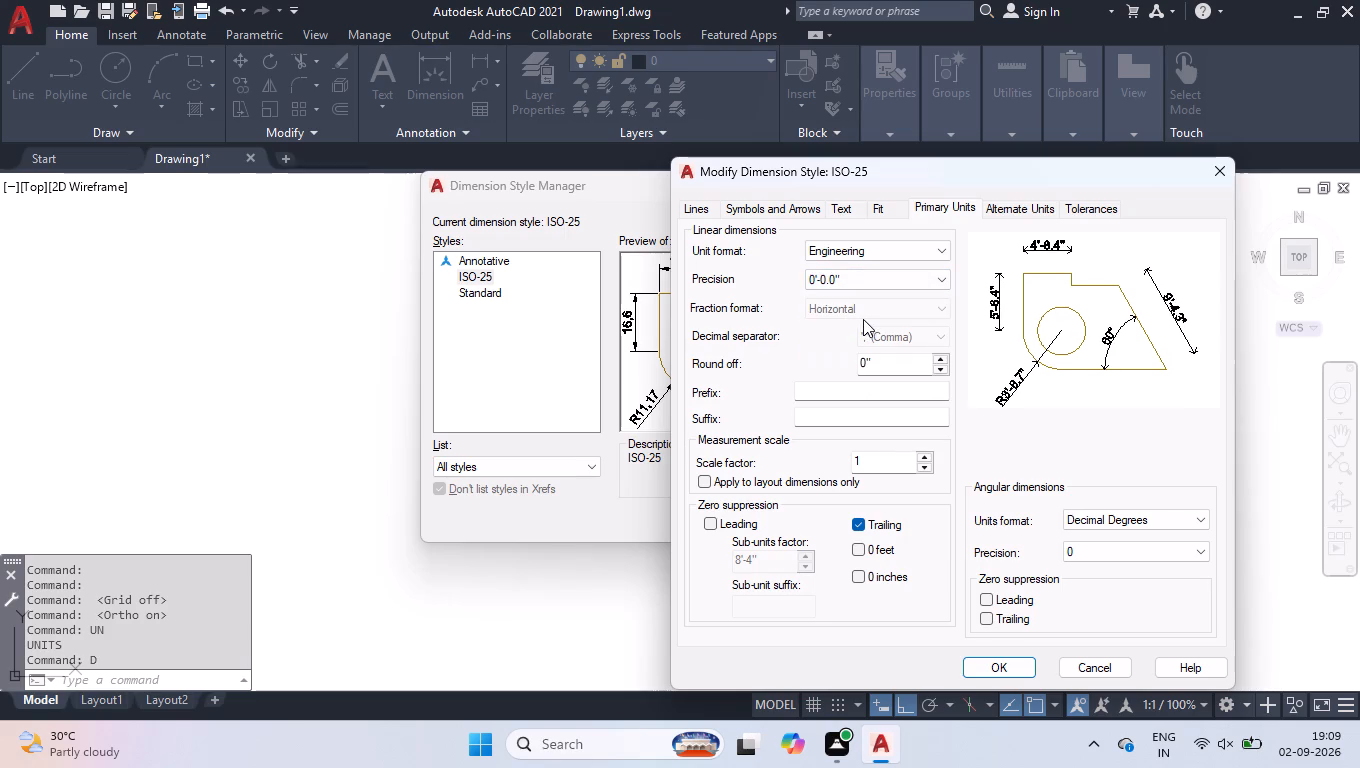
left_click(987, 662)
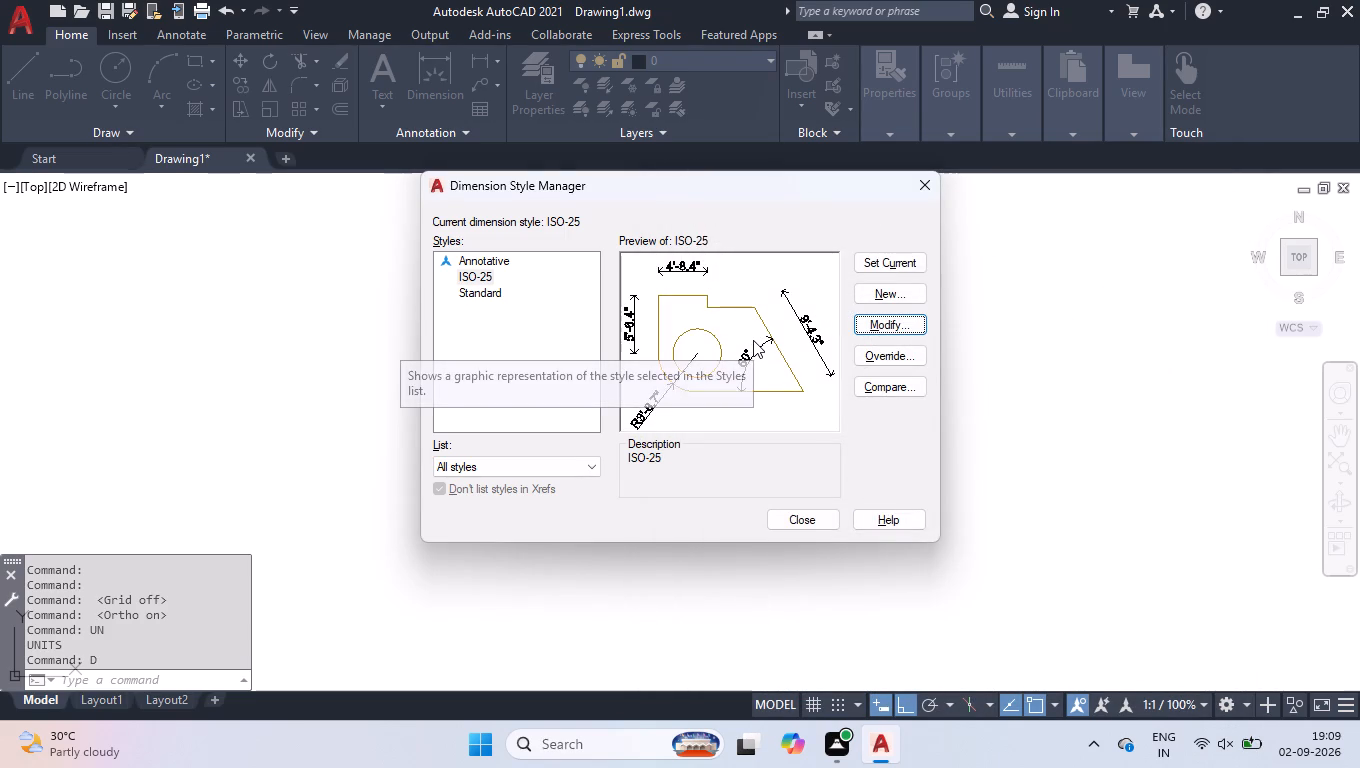
left_click(799, 519)
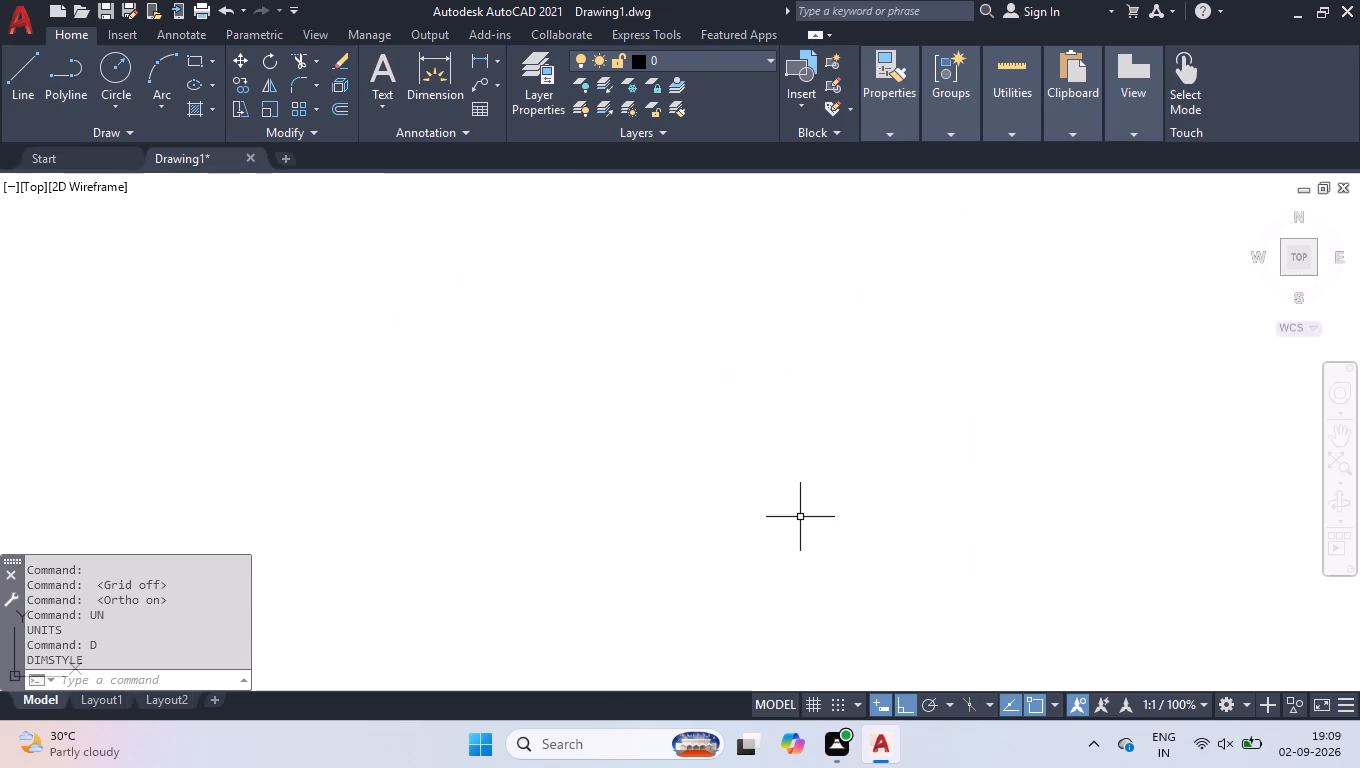
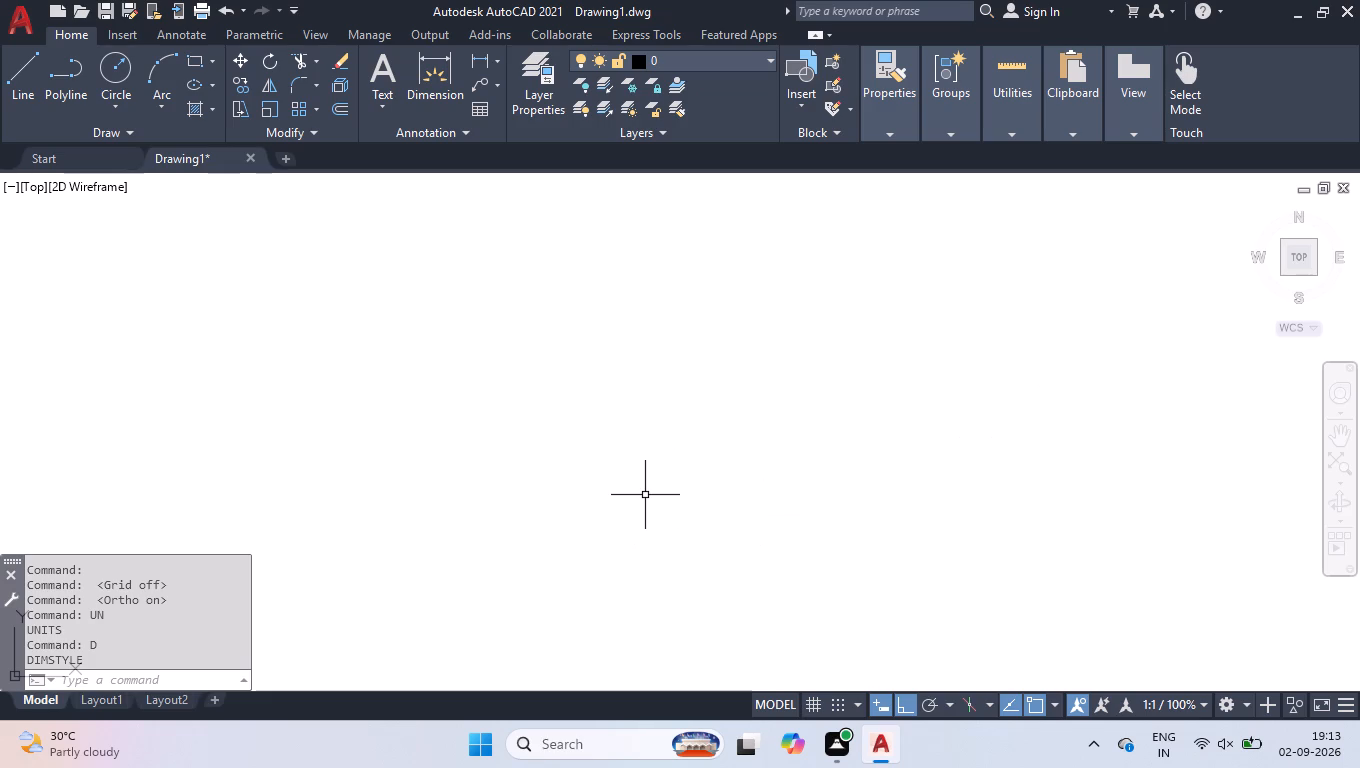
Shrink the command line window's height to a single input line.
left_click(89, 554)
left_click(183, 484)
left_click(207, 487)
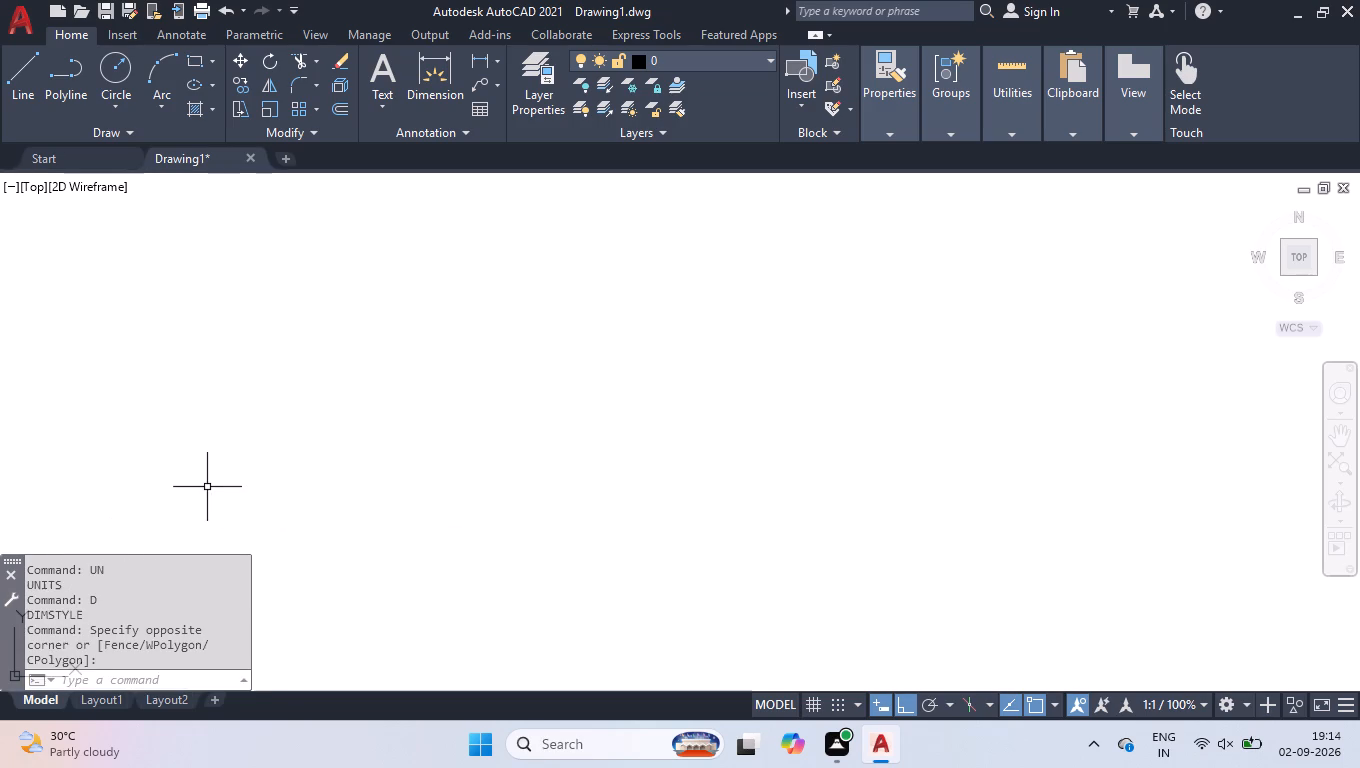
left_click(138, 555)
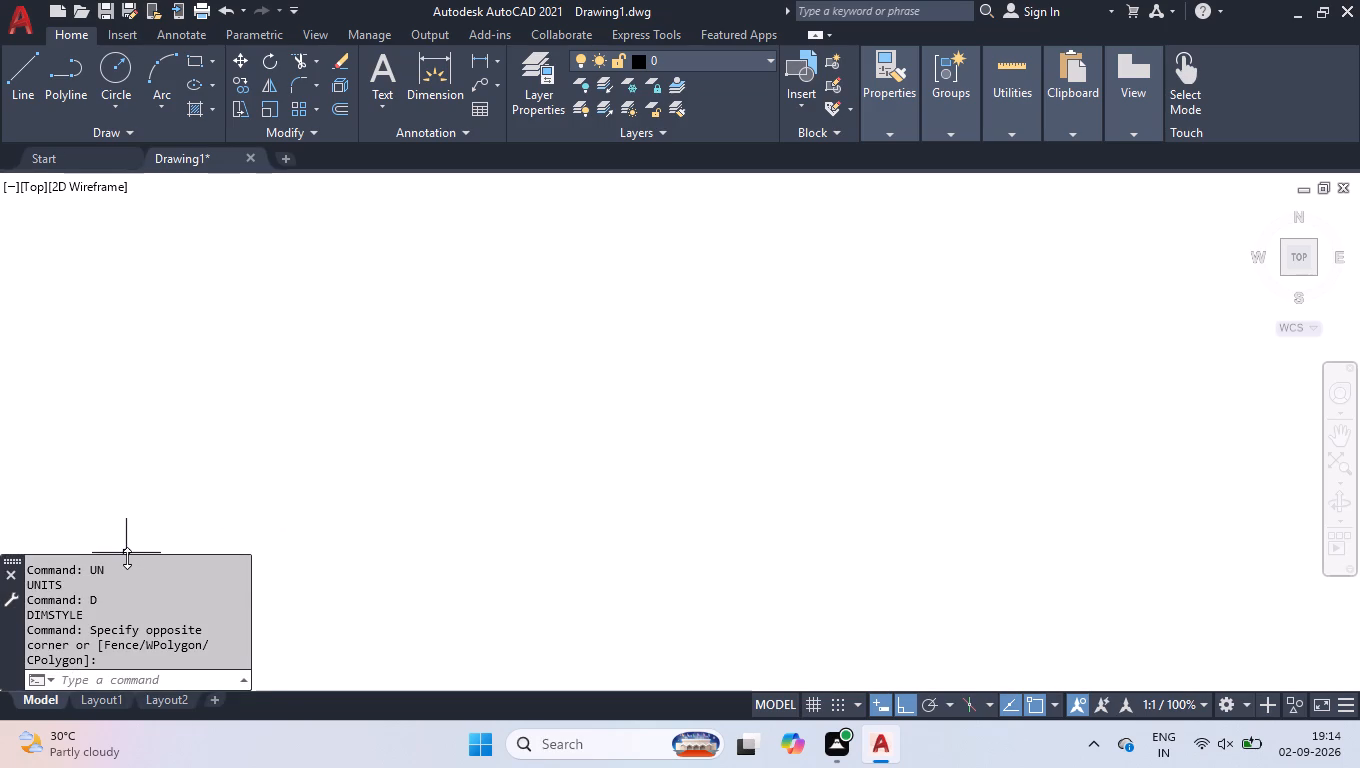
left_click_drag(127, 558, 142, 742)
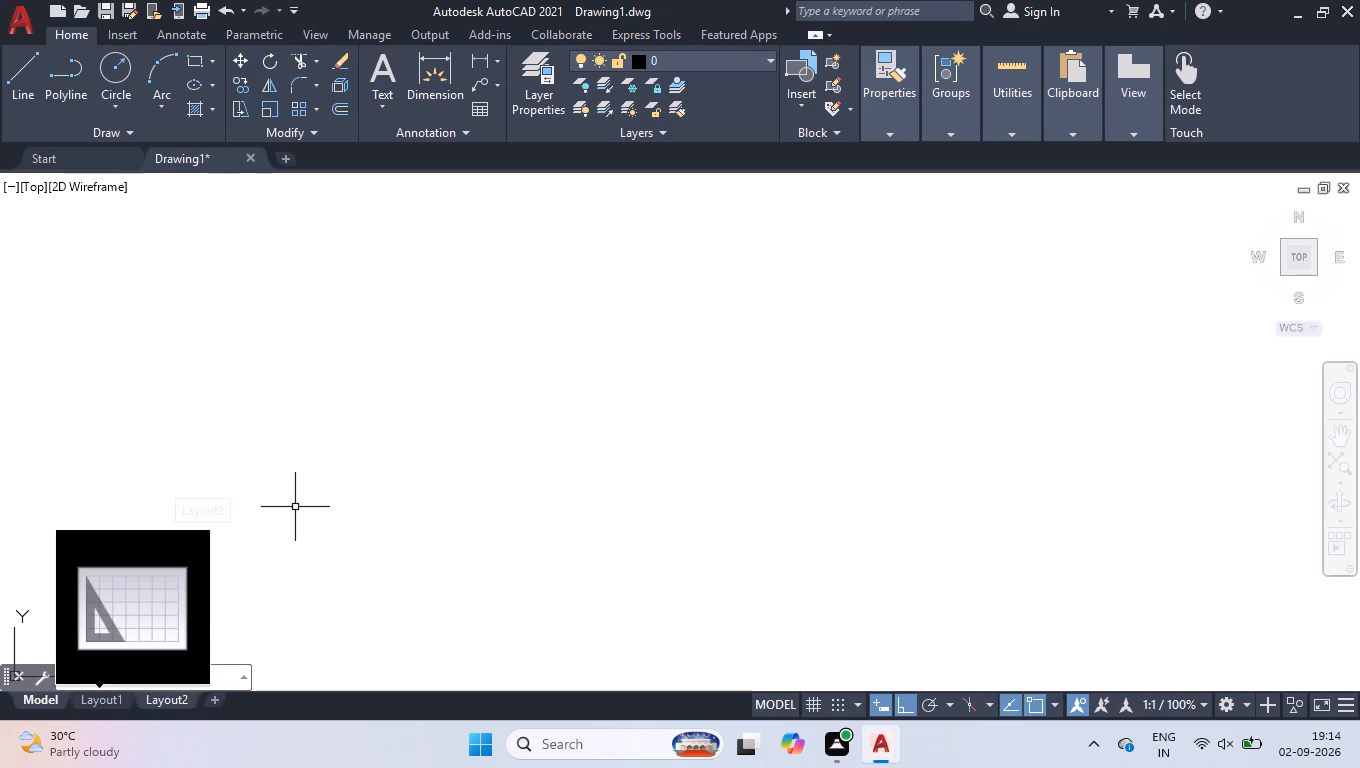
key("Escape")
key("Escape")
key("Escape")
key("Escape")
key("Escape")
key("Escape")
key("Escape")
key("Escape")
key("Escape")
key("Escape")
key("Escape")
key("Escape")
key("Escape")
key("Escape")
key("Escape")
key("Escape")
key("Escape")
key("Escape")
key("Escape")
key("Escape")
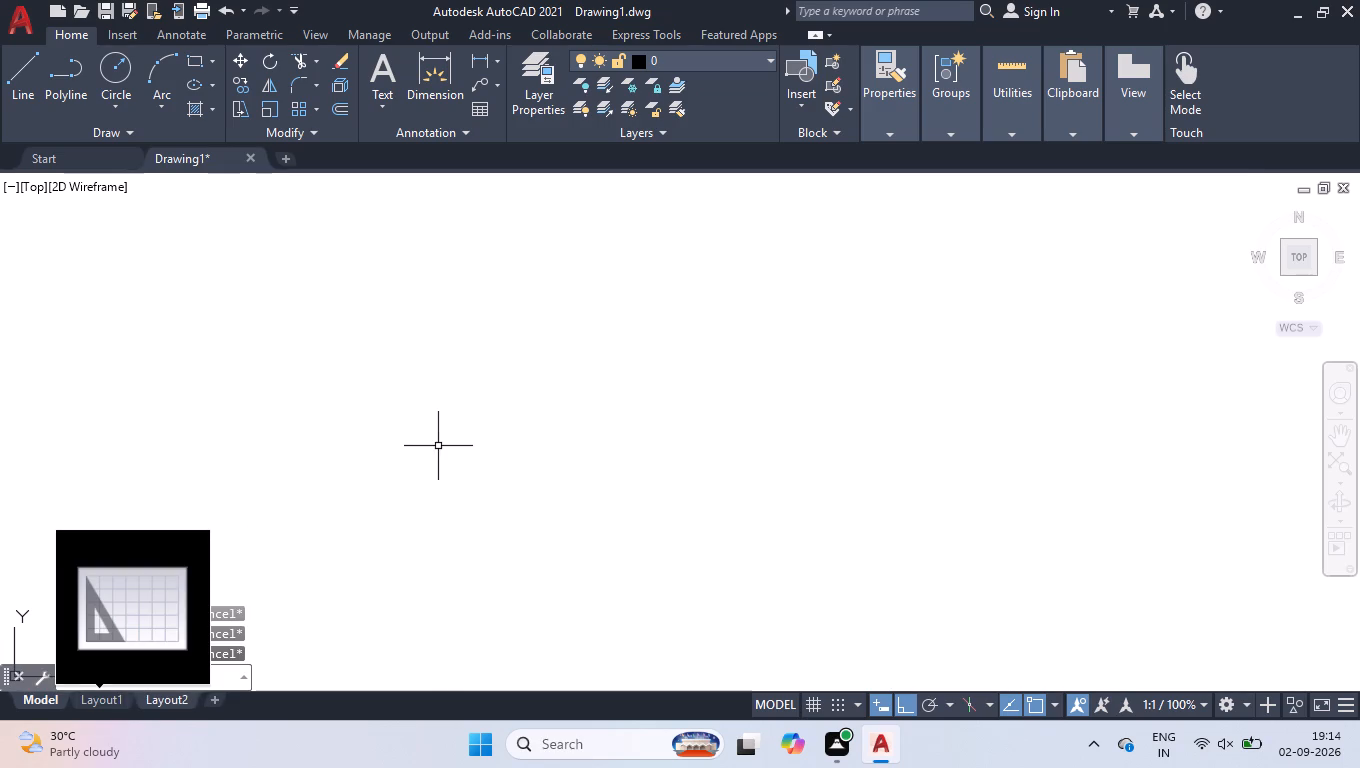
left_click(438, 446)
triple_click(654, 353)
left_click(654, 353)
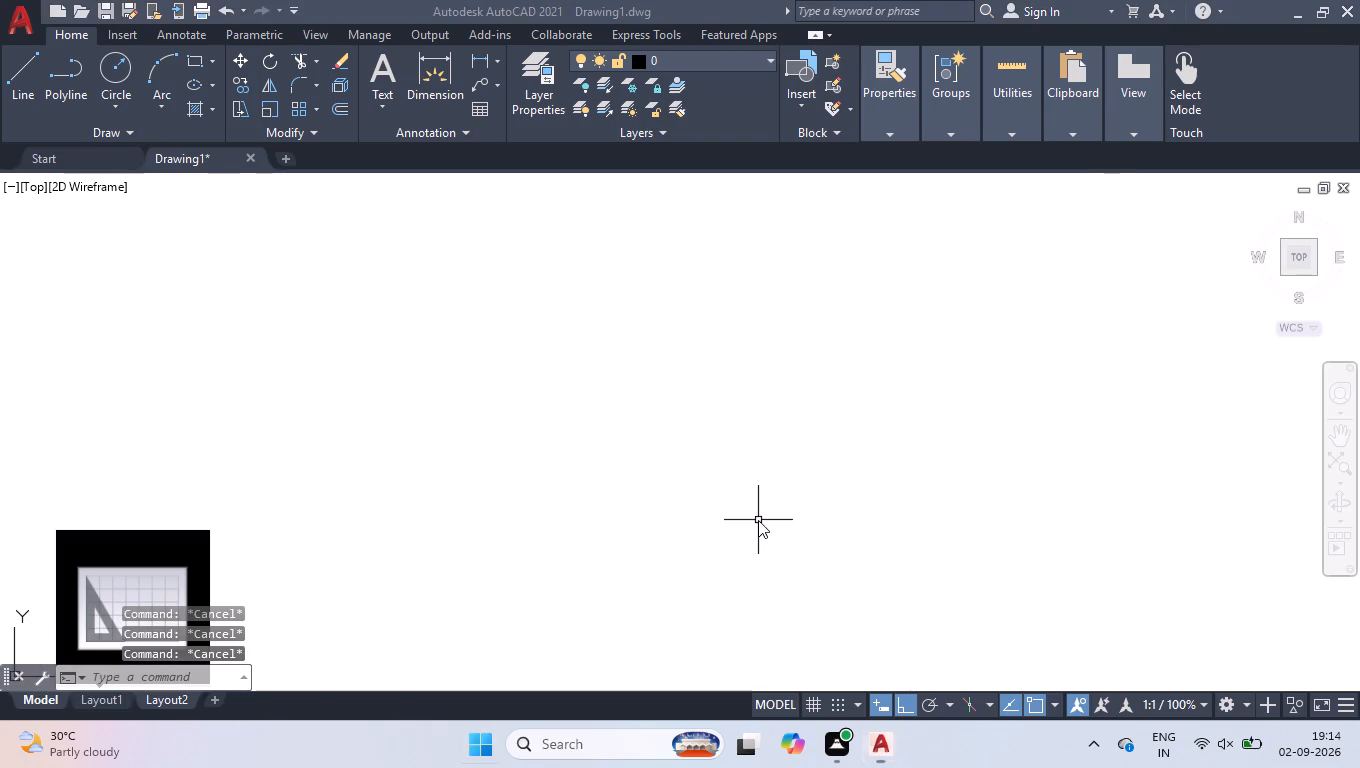
Switch to Windows and open its power options.
left_click(813, 657)
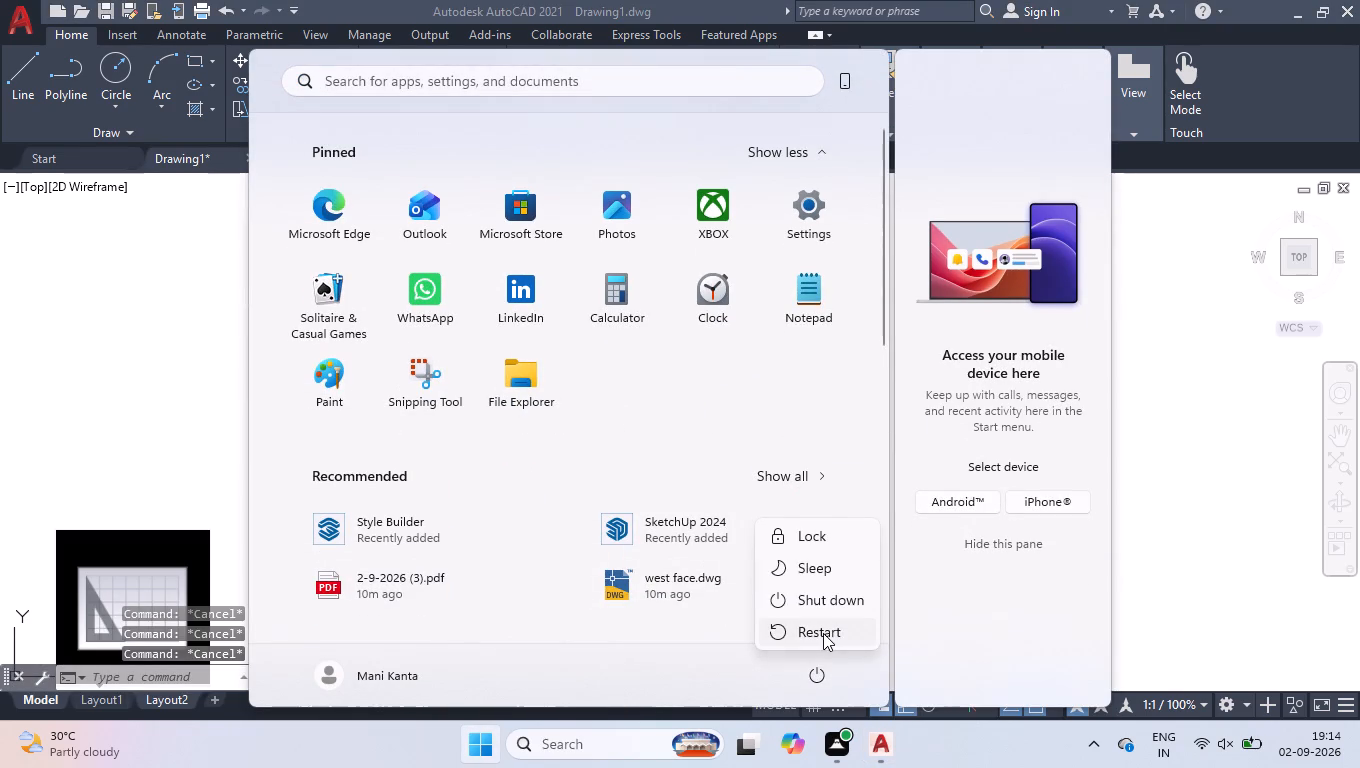
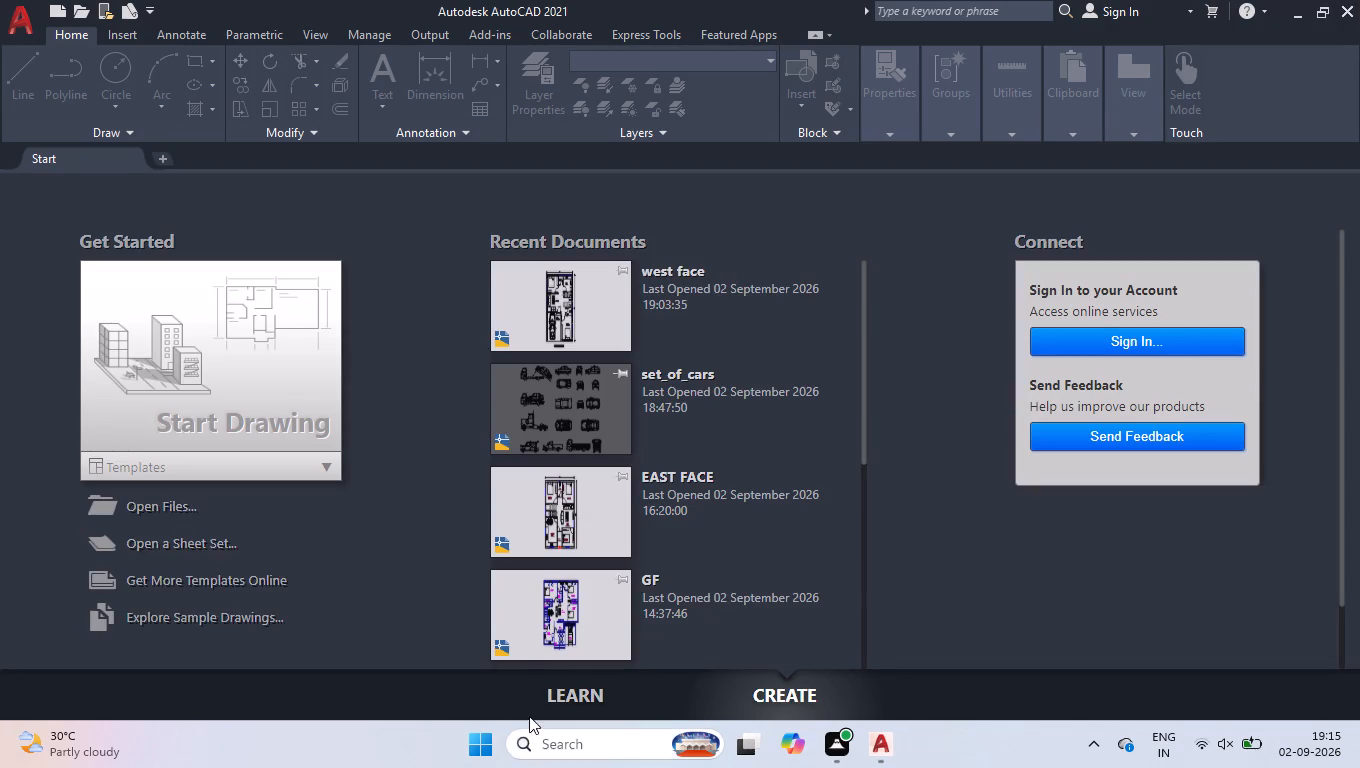
Start a new blank drawing.
left_click(214, 389)
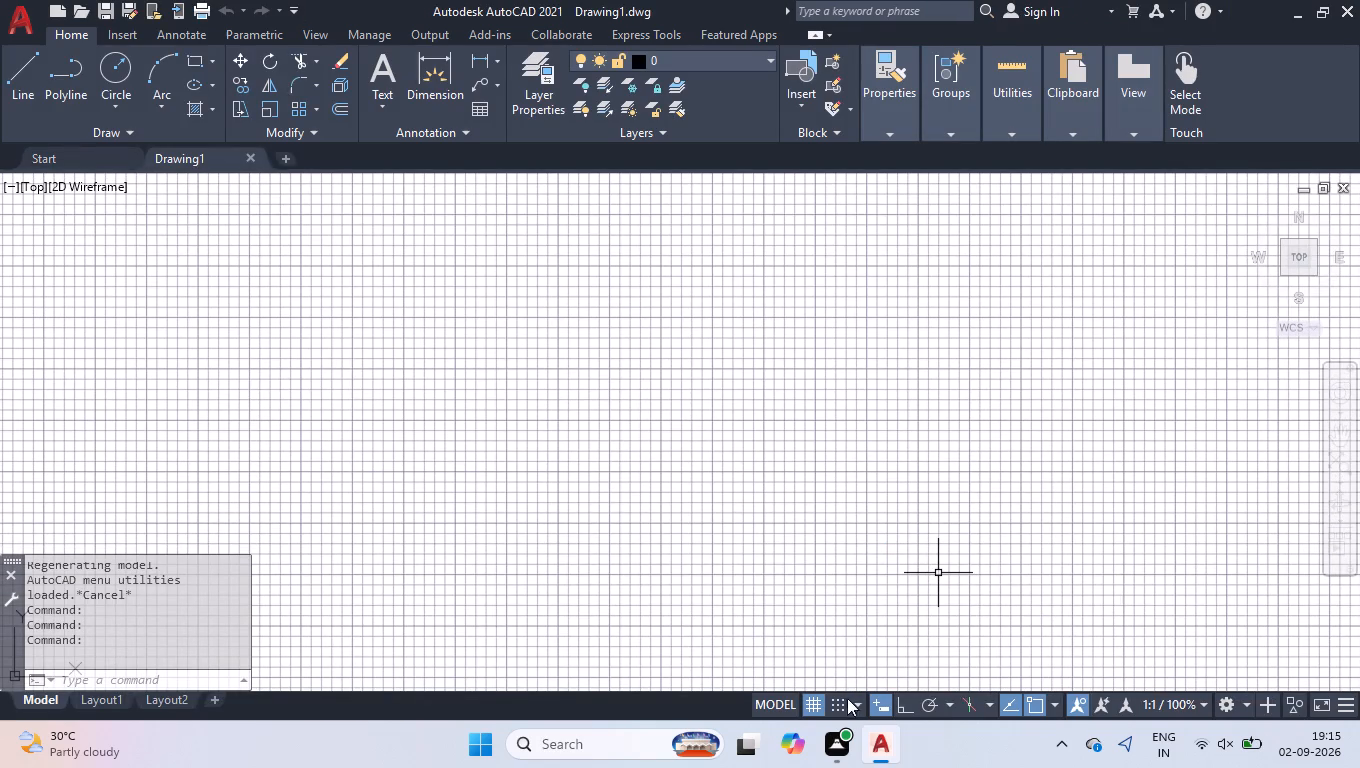
Turn off the drawing grid and turn on Ortho mode.
left_click(820, 707)
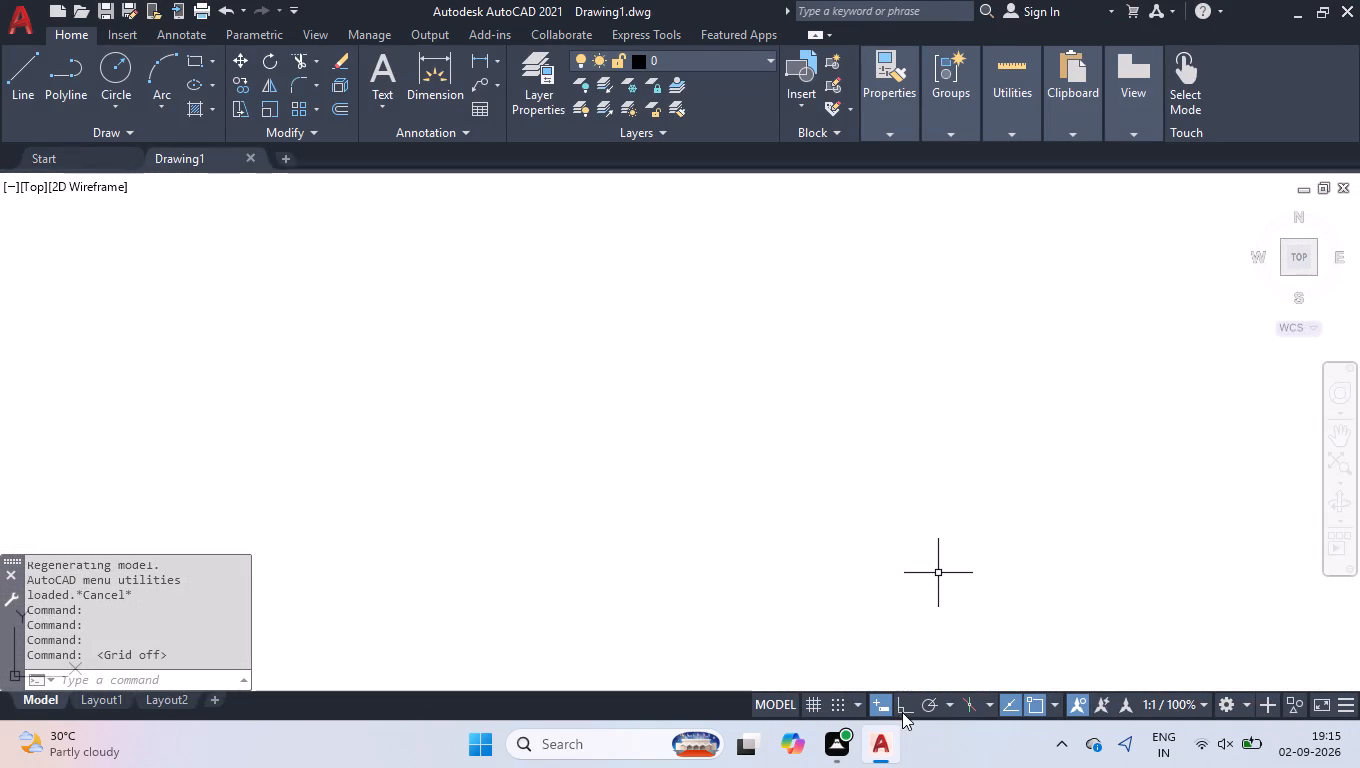
left_click(902, 711)
Open the drawing units settings for the new drawing.
type("un")
key("Return")
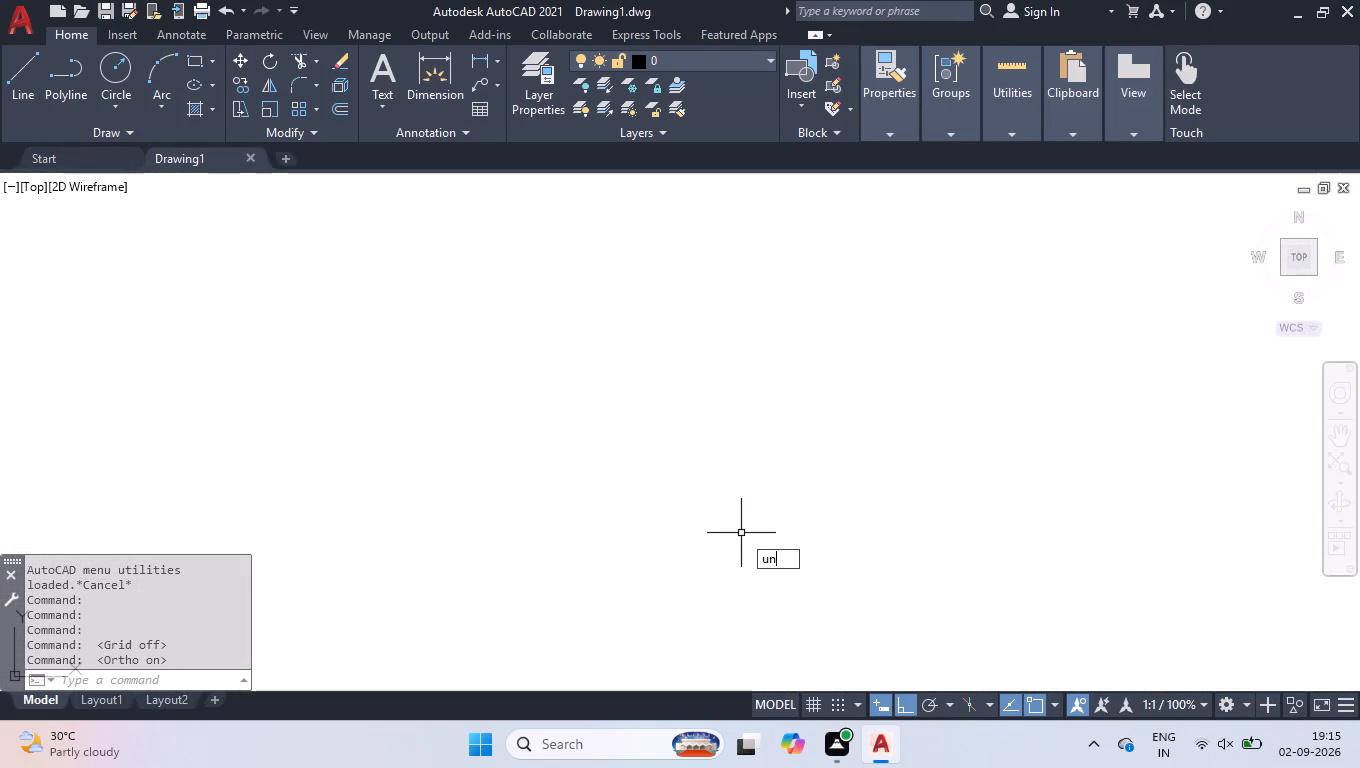
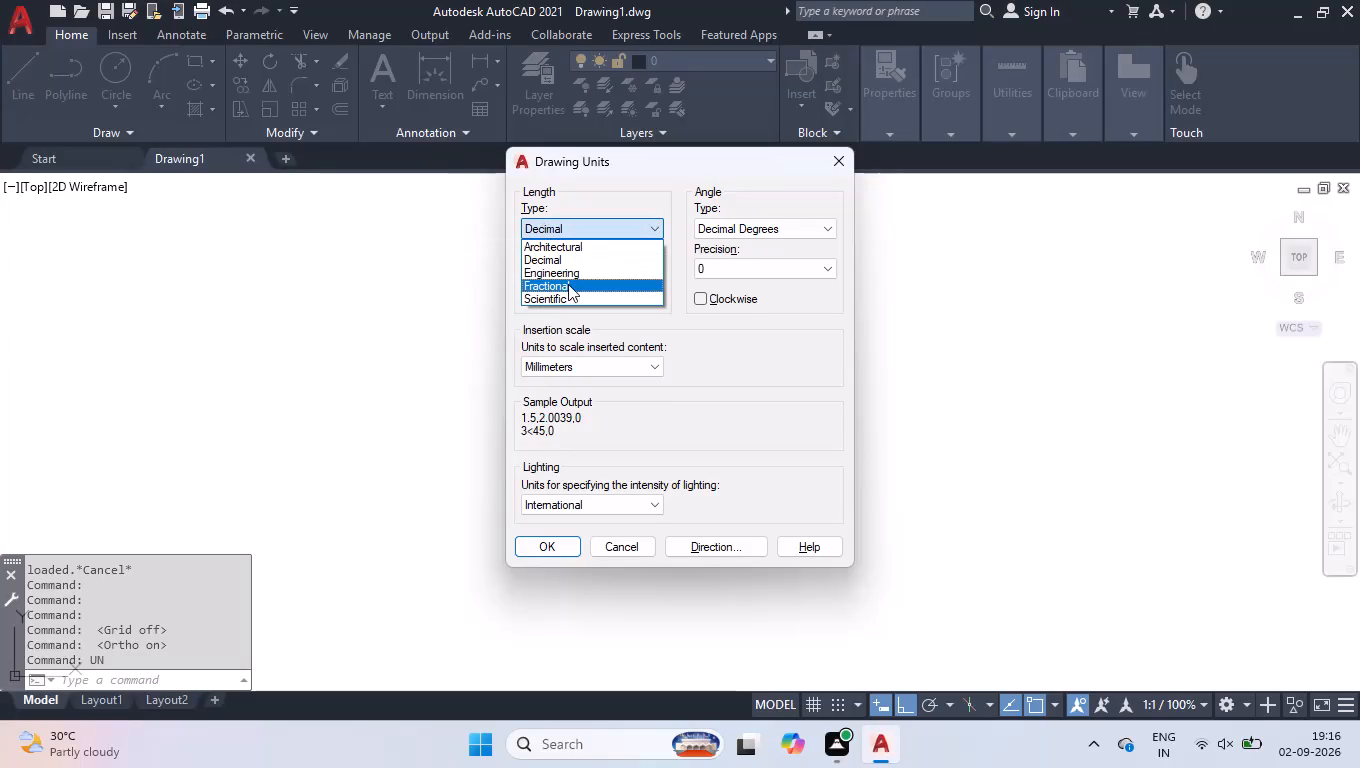
Configure the drawing units as Engineering length with 0'-0.0" precision and an insertion scale of Inches.
left_click(576, 274)
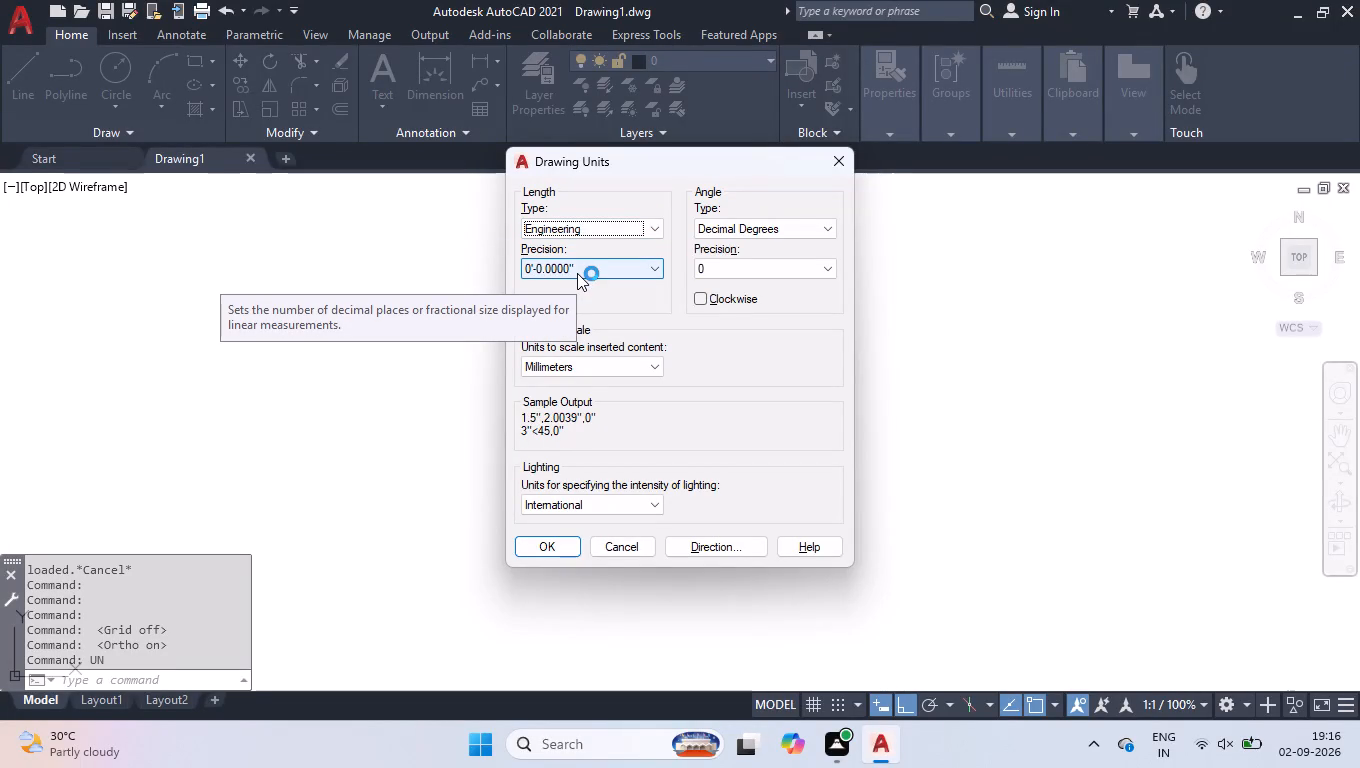
left_click(577, 273)
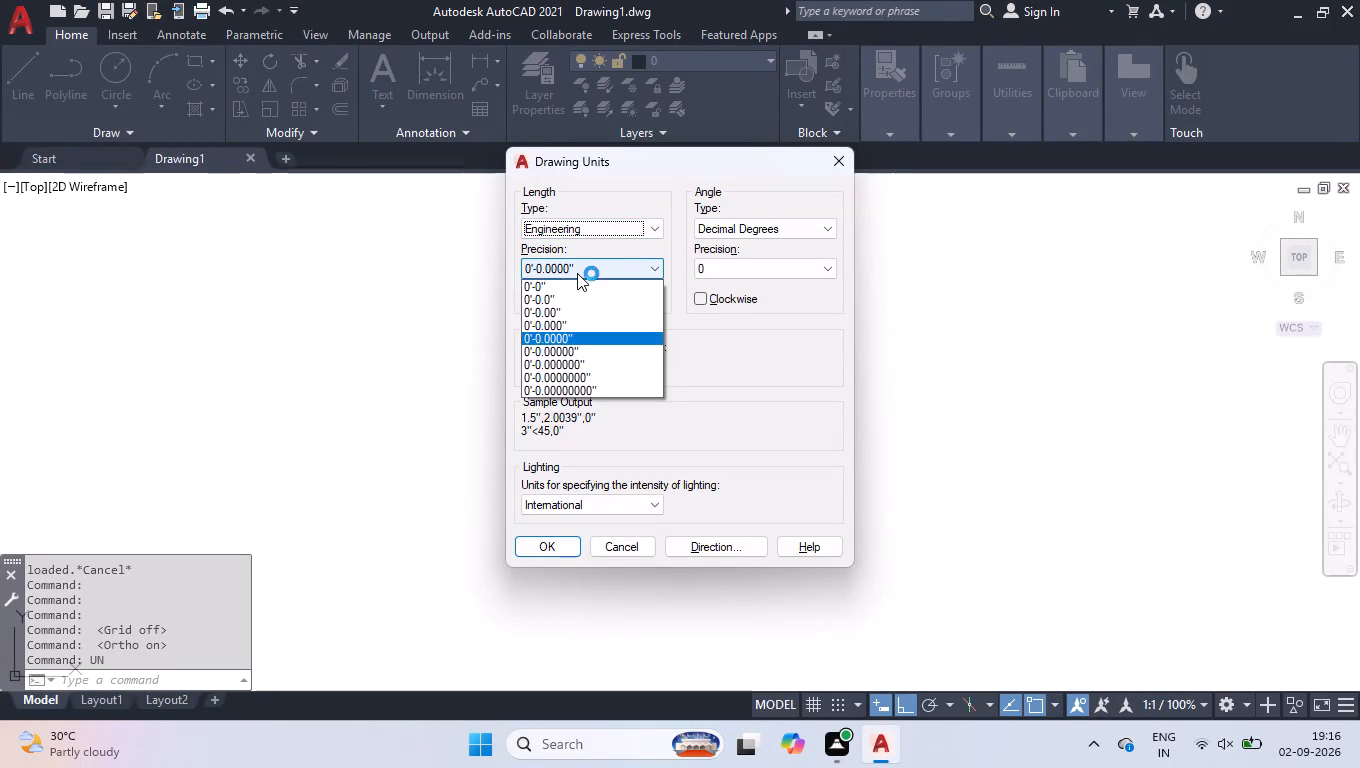
left_click(586, 303)
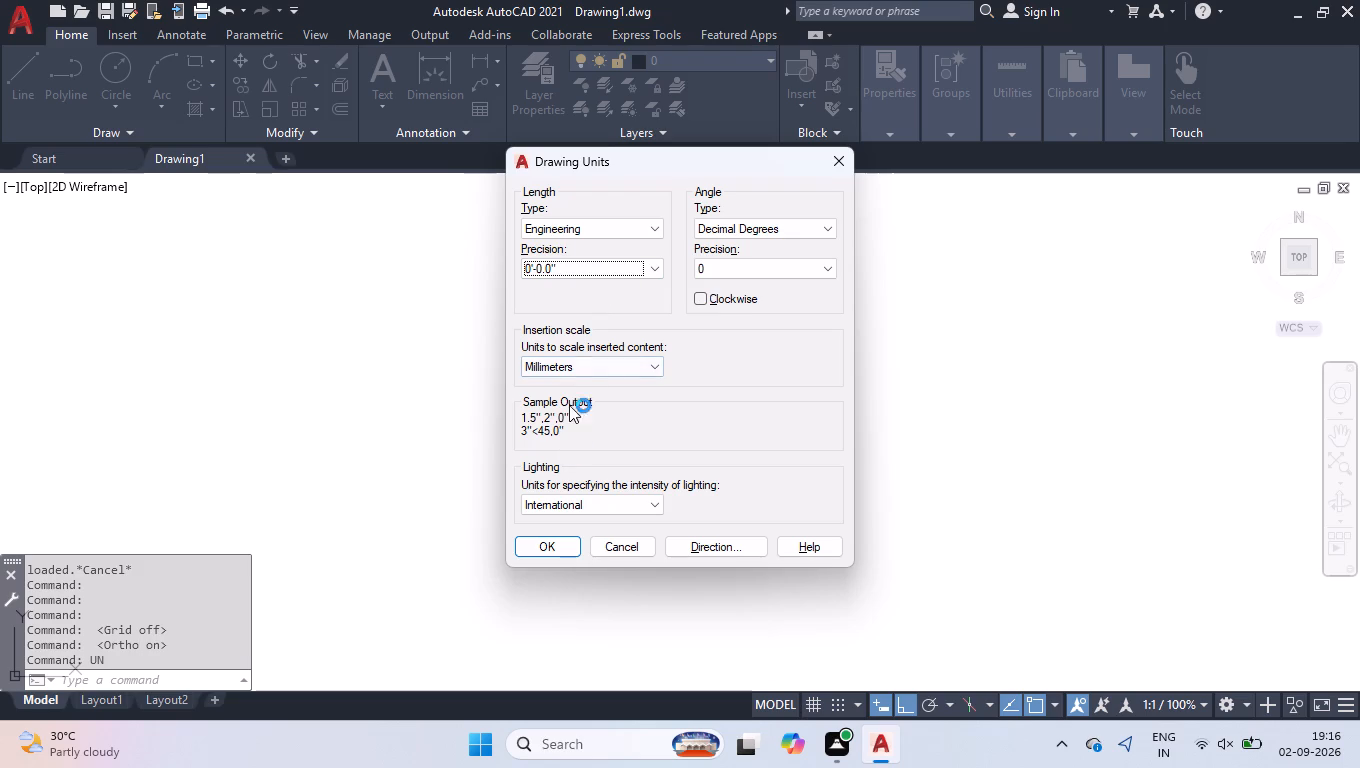
left_click(583, 369)
left_click(566, 392)
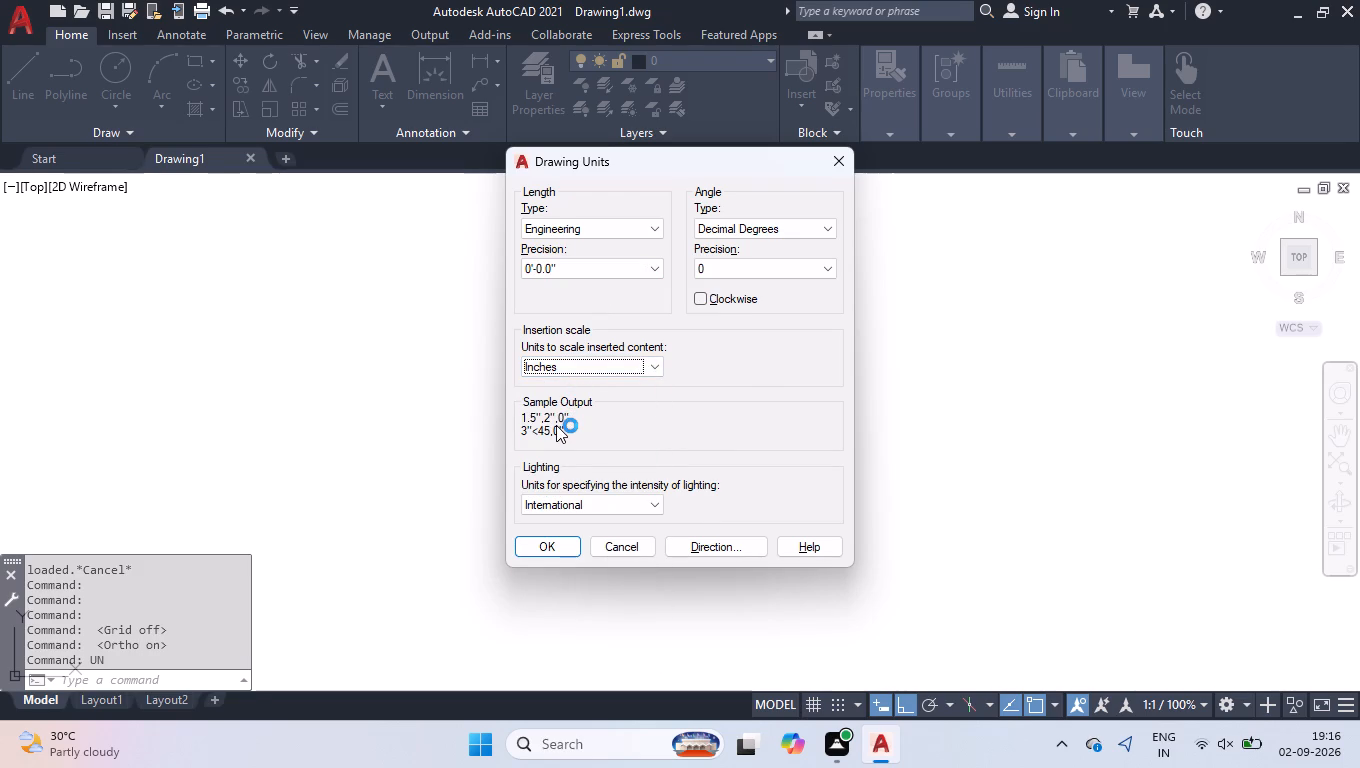
left_click(556, 549)
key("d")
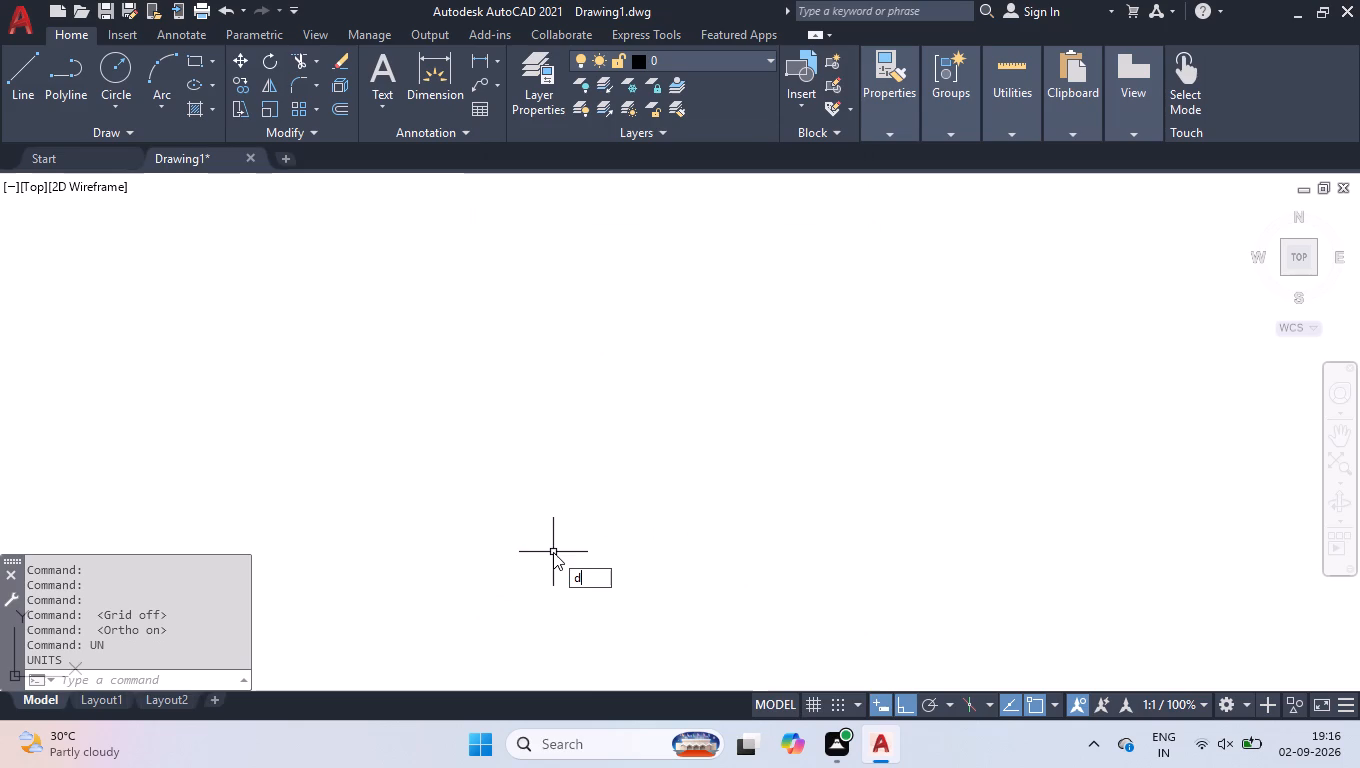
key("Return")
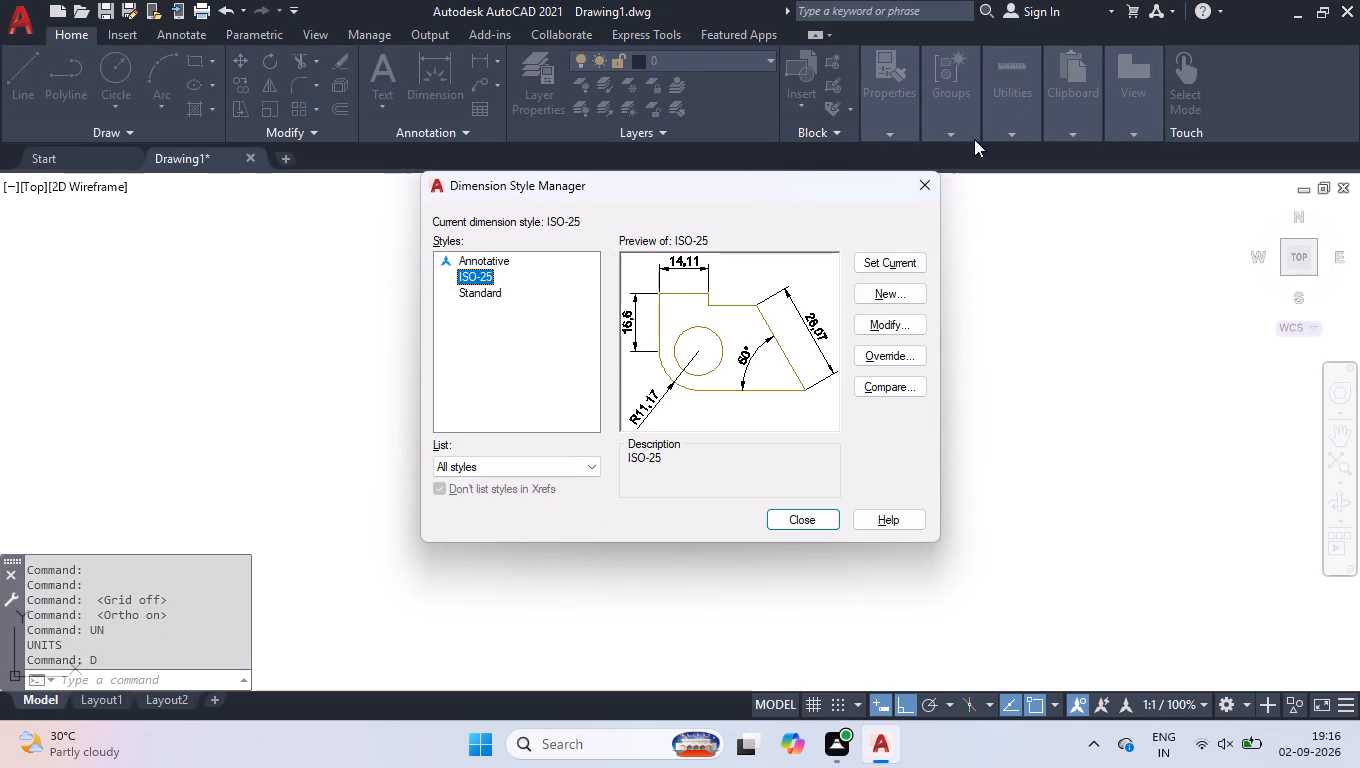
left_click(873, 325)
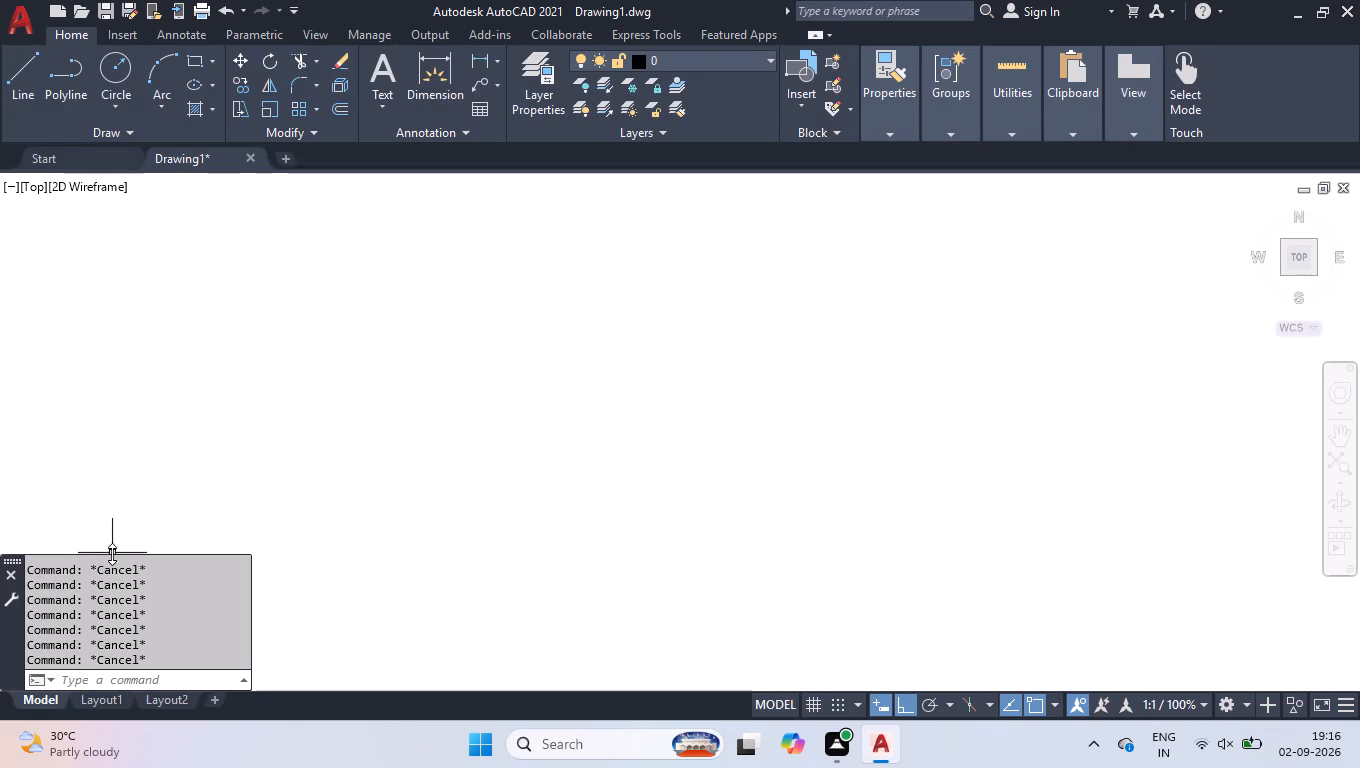
Shrink the command line window to a single compact row.
left_click_drag(112, 557, 97, 680)
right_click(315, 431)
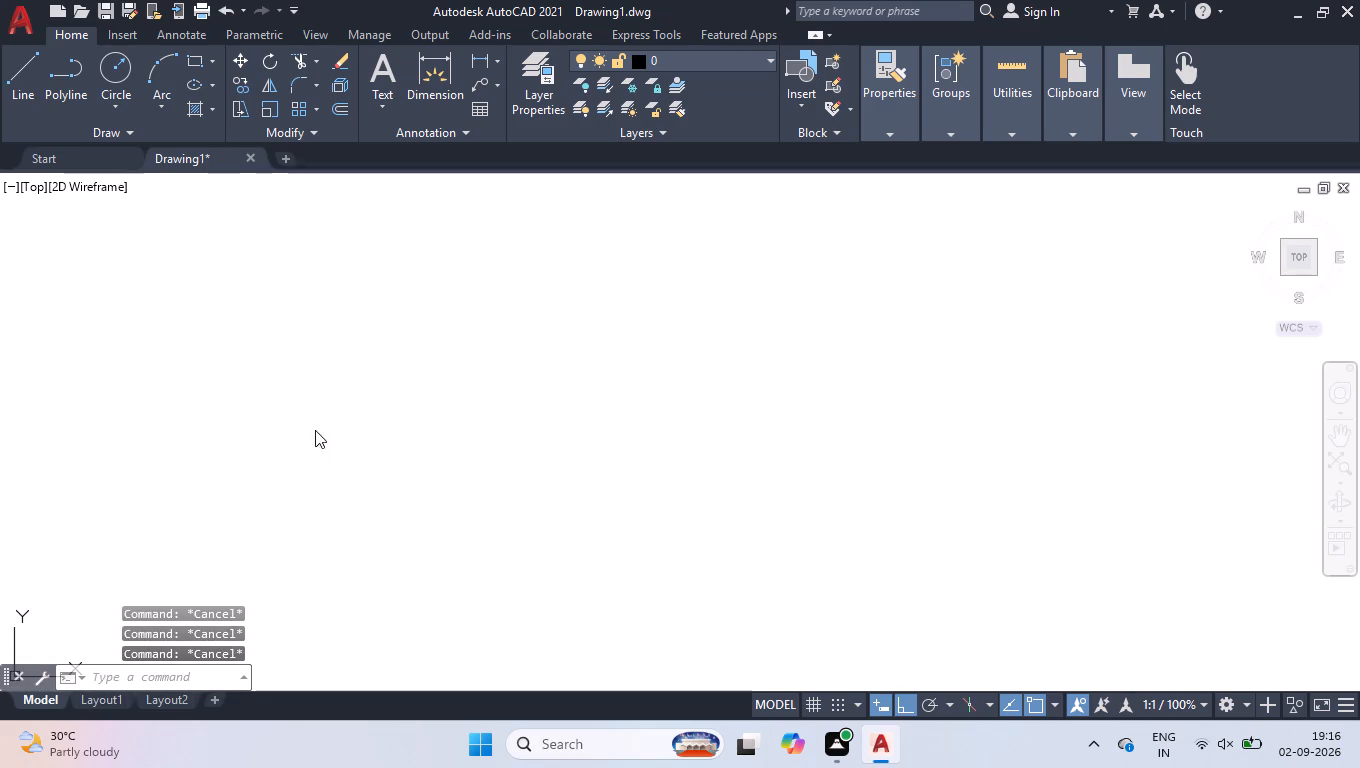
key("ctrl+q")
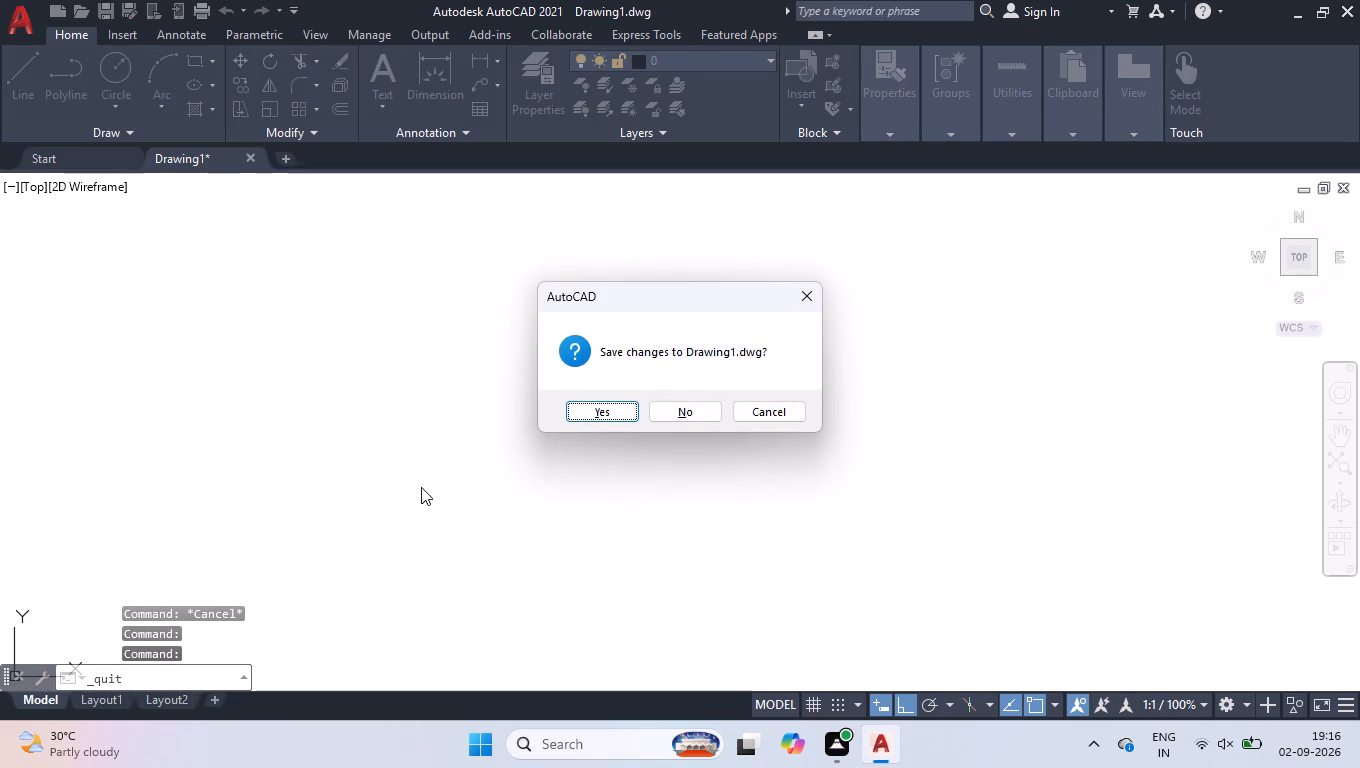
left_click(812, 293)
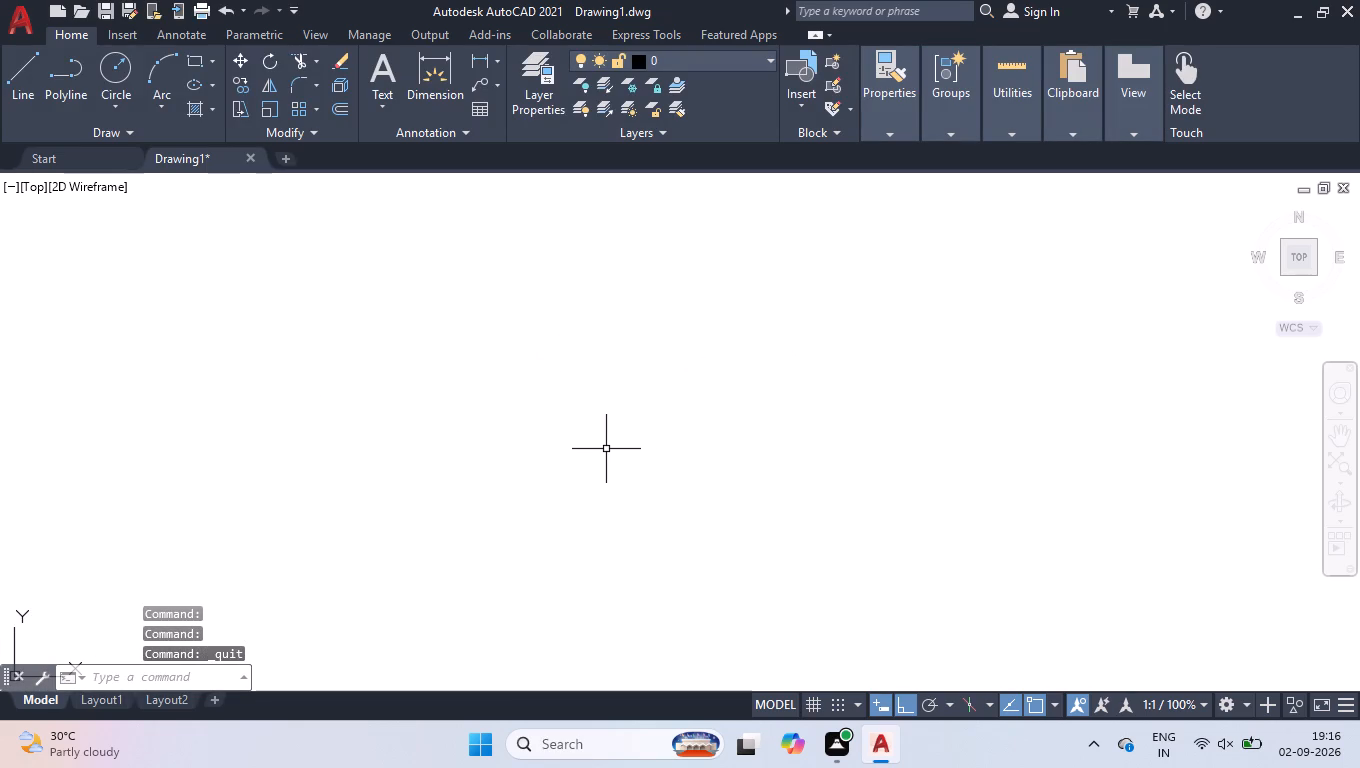
Modify the ISO-25 dimension style's linear primary units to Engineering format with 0'-0.0" precision.
key("d")
key("Return")
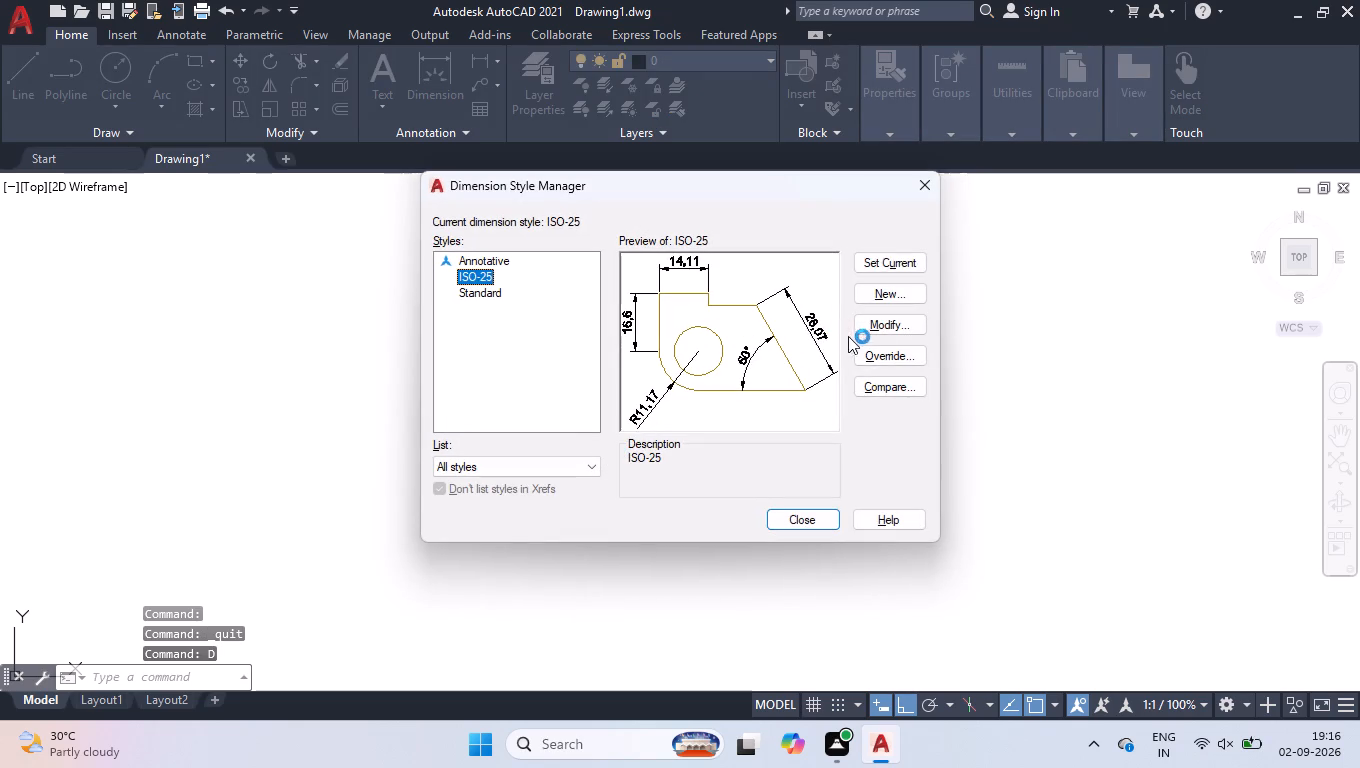
left_click(869, 322)
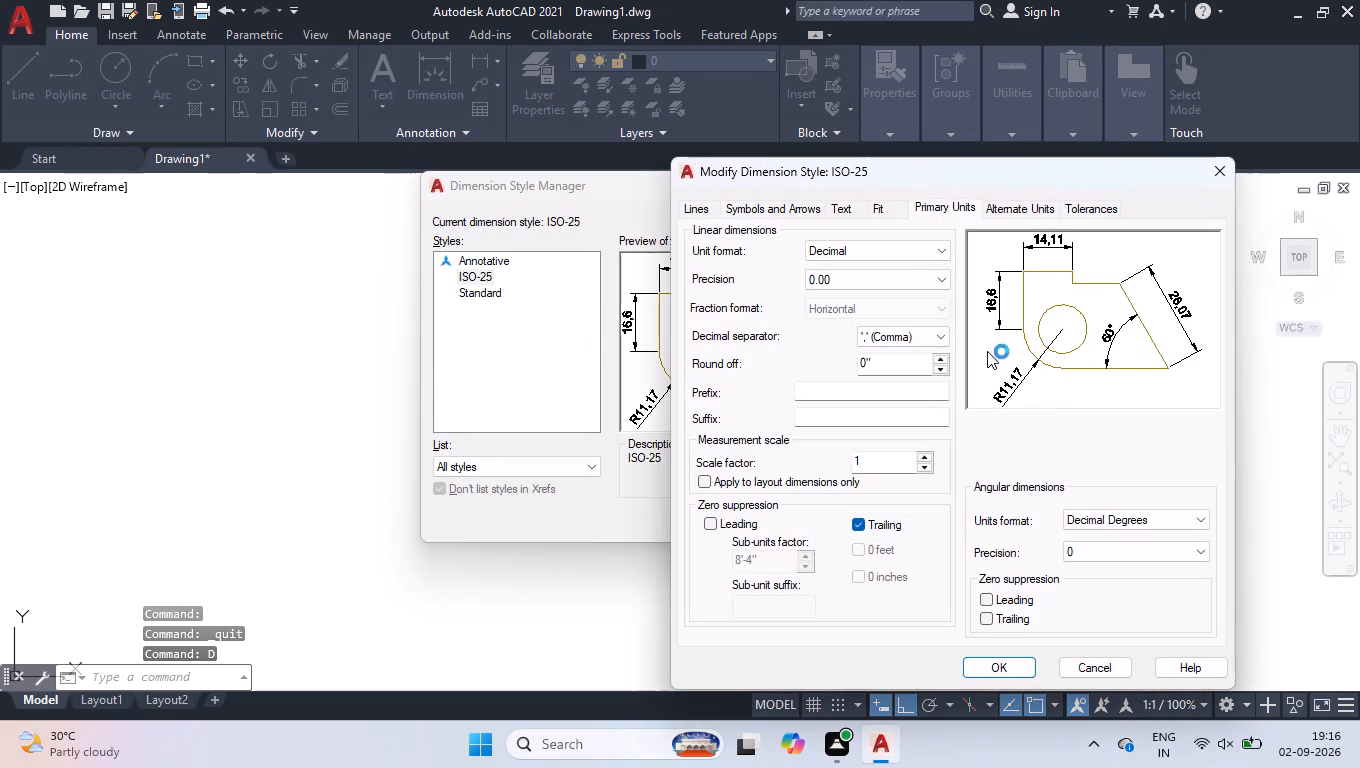
left_click(847, 256)
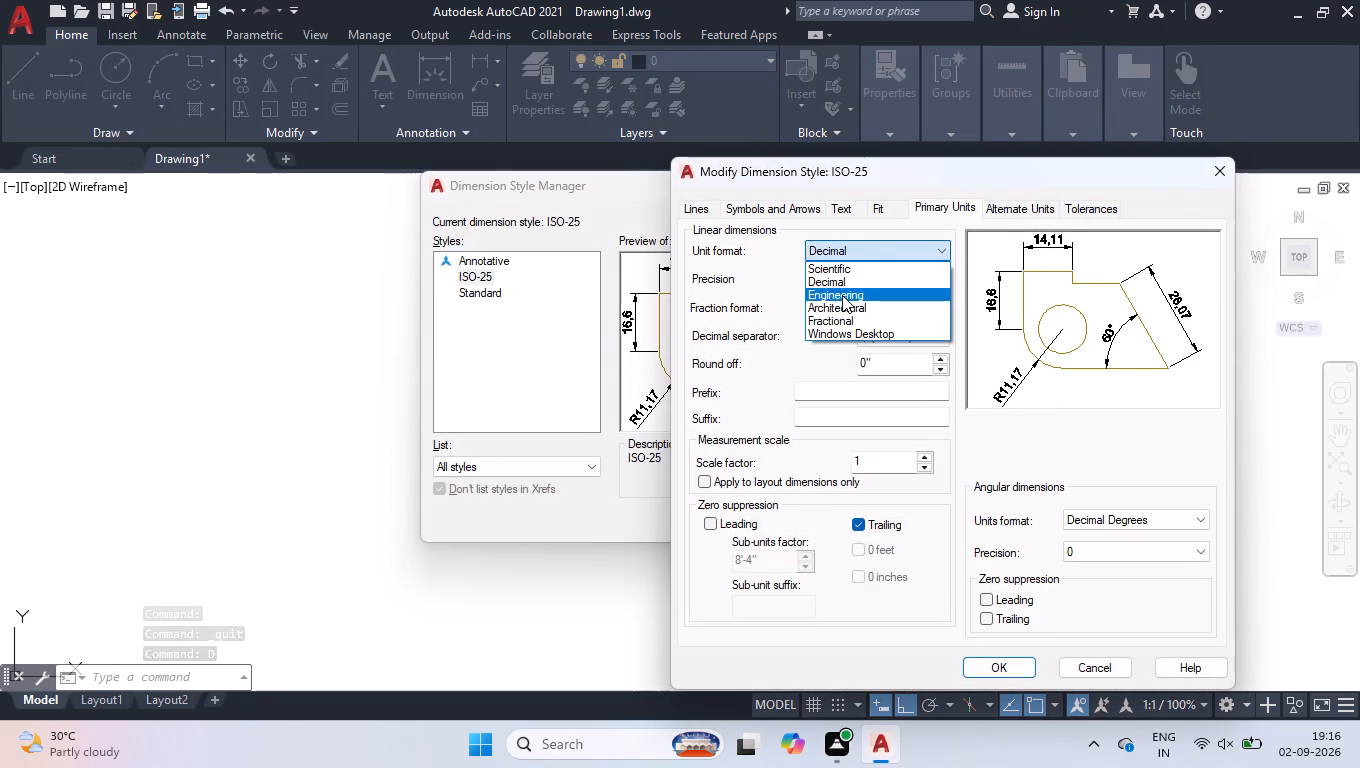
left_click(842, 295)
left_click(848, 282)
left_click(843, 306)
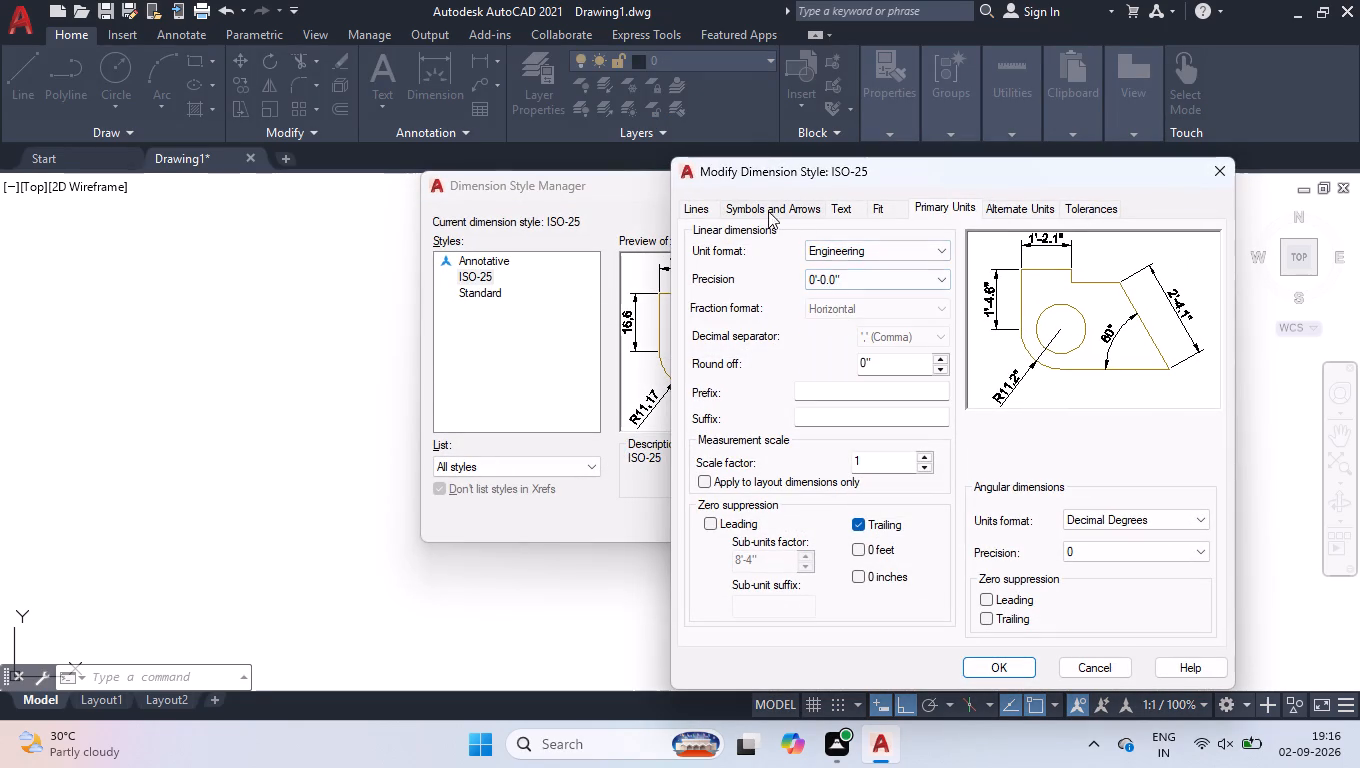
Set the extension lines to extend 4" beyond dimension lines, offset 4" from origin, and use a fixed length of 4".
left_click(690, 202)
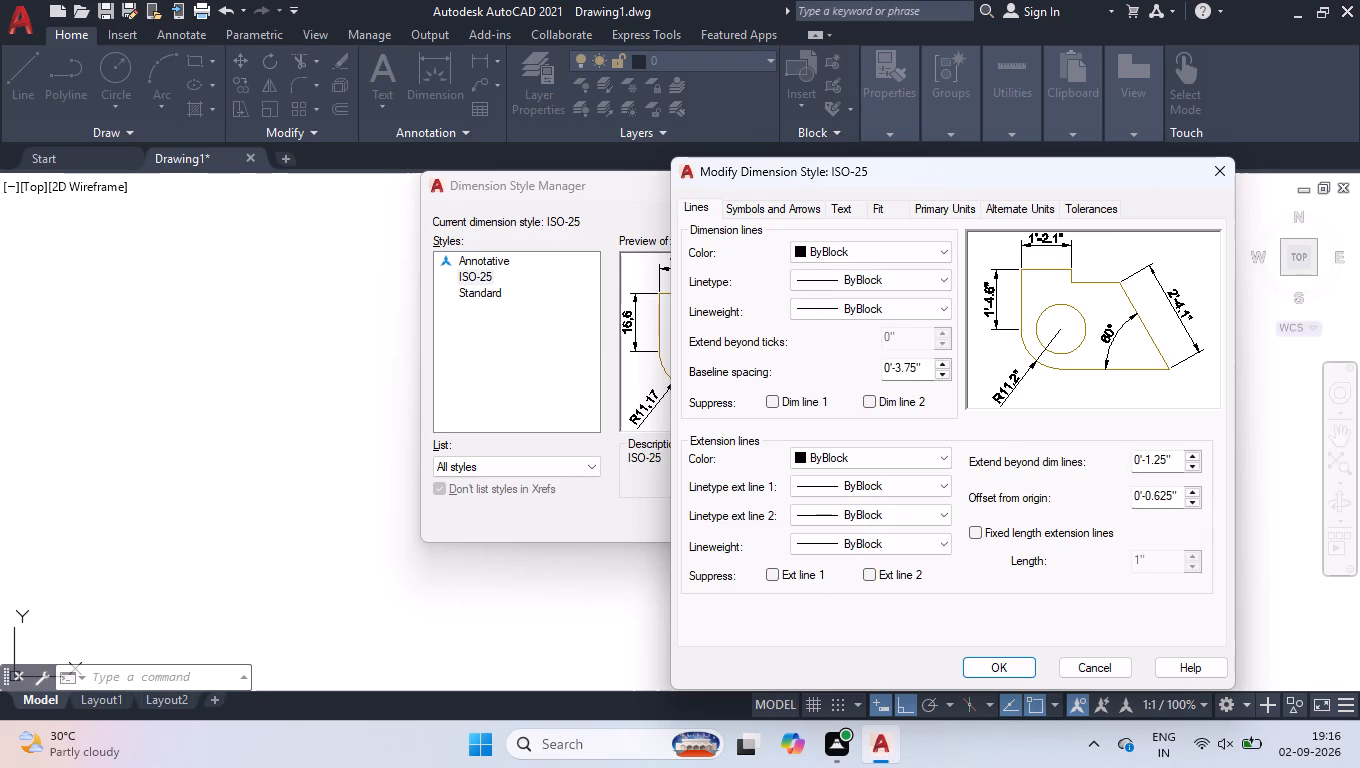
left_click_drag(1169, 458, 1071, 465)
key("4")
key("Return")
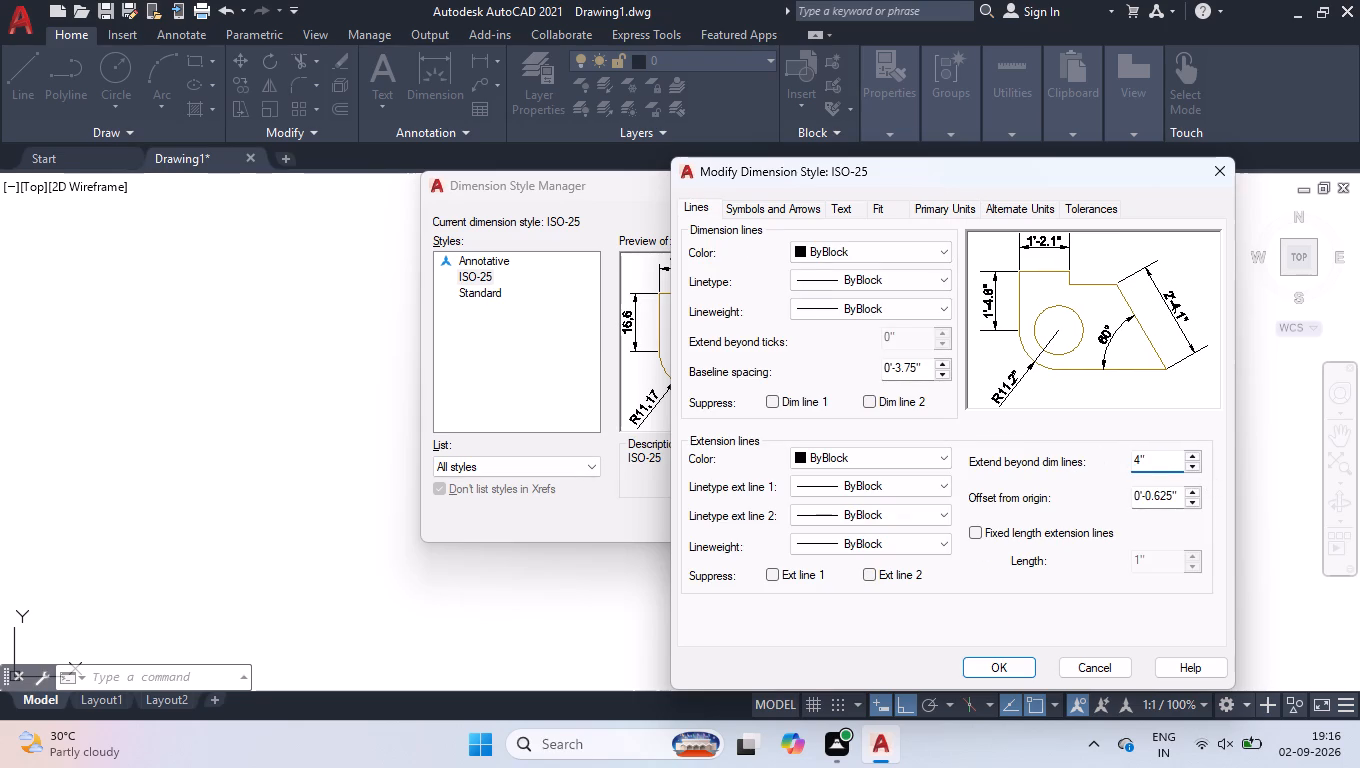
left_click_drag(1181, 496, 935, 486)
key("4")
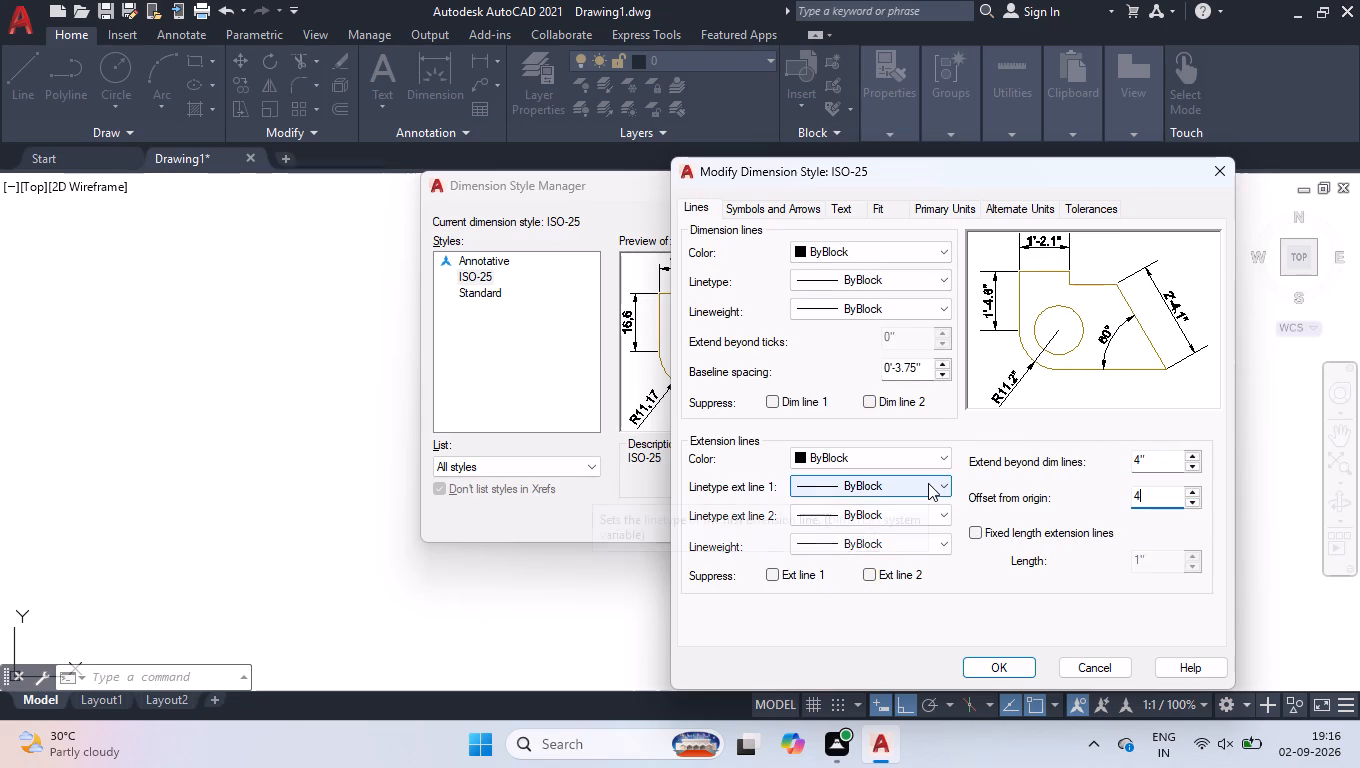
key("Return")
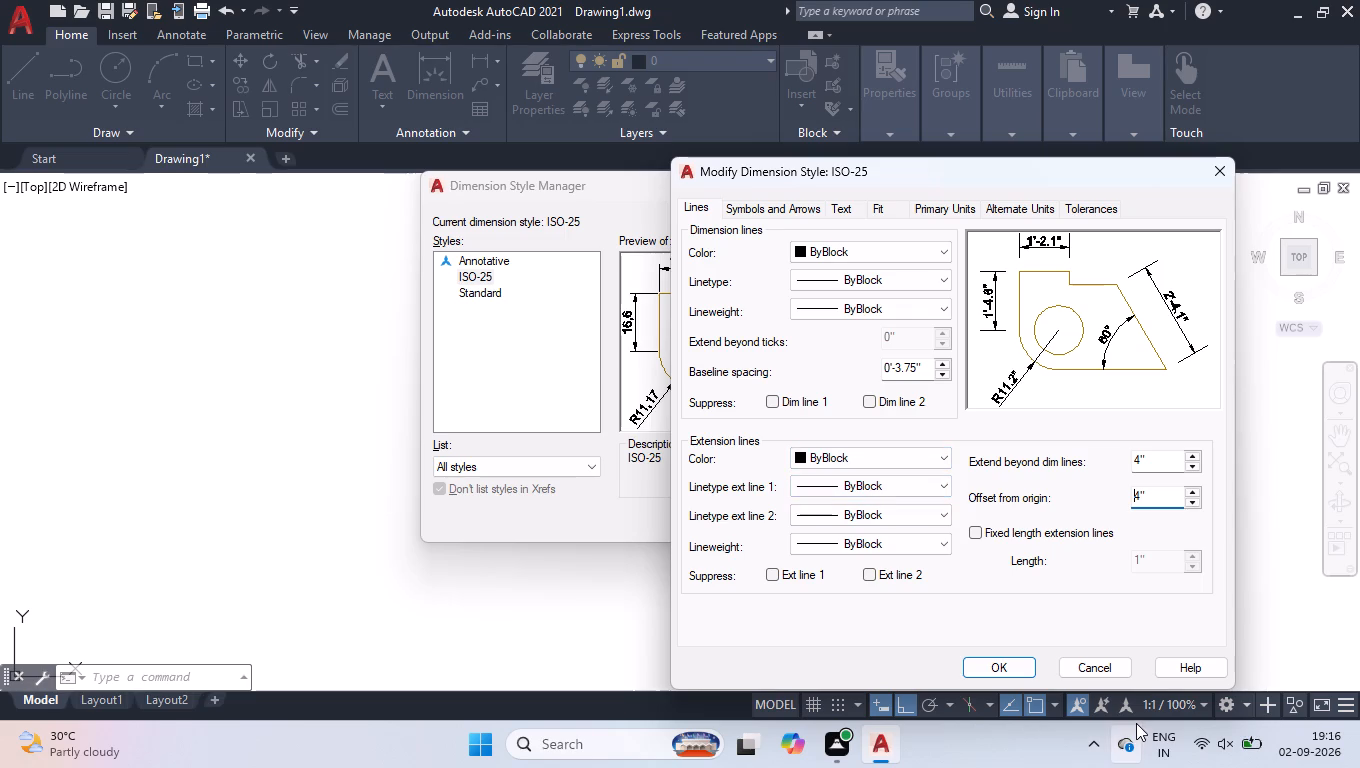
left_click(975, 535)
left_click_drag(1161, 565, 1012, 560)
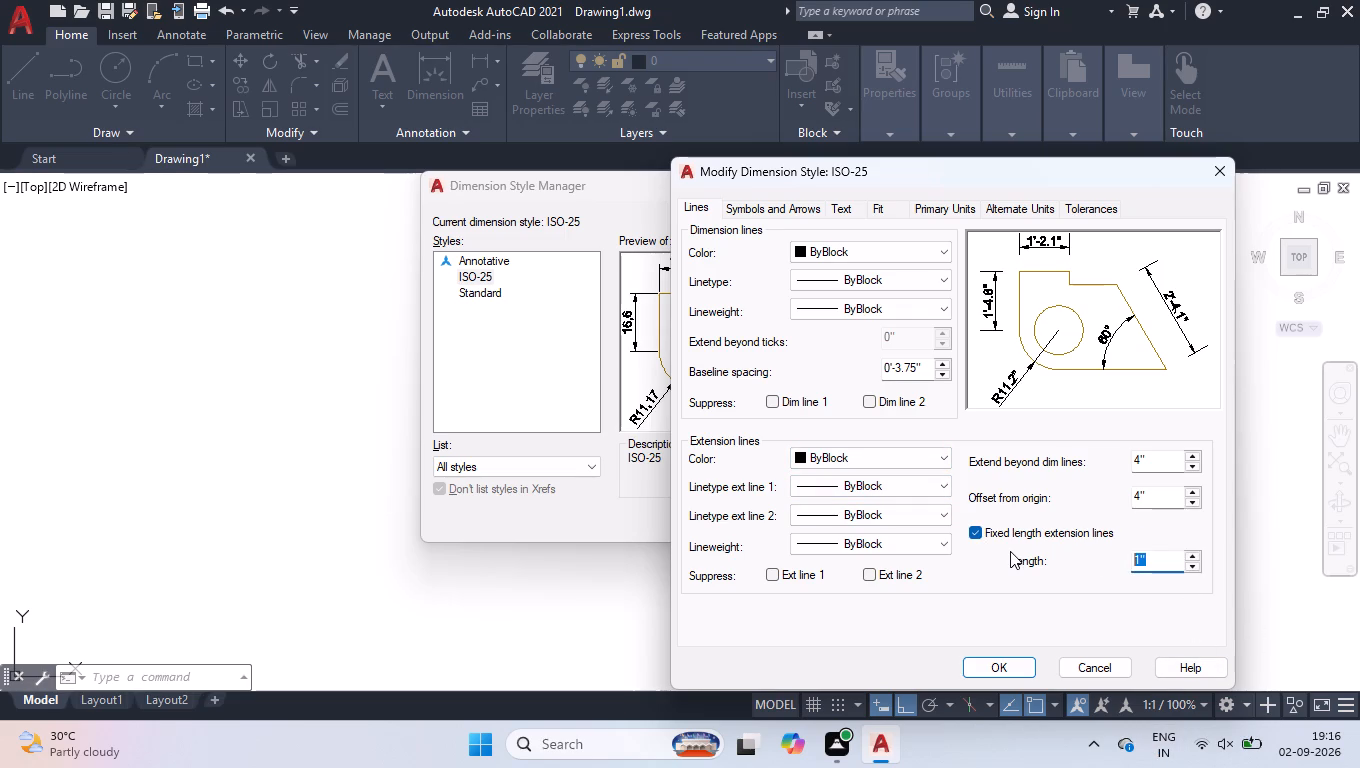
key("4")
key("Return")
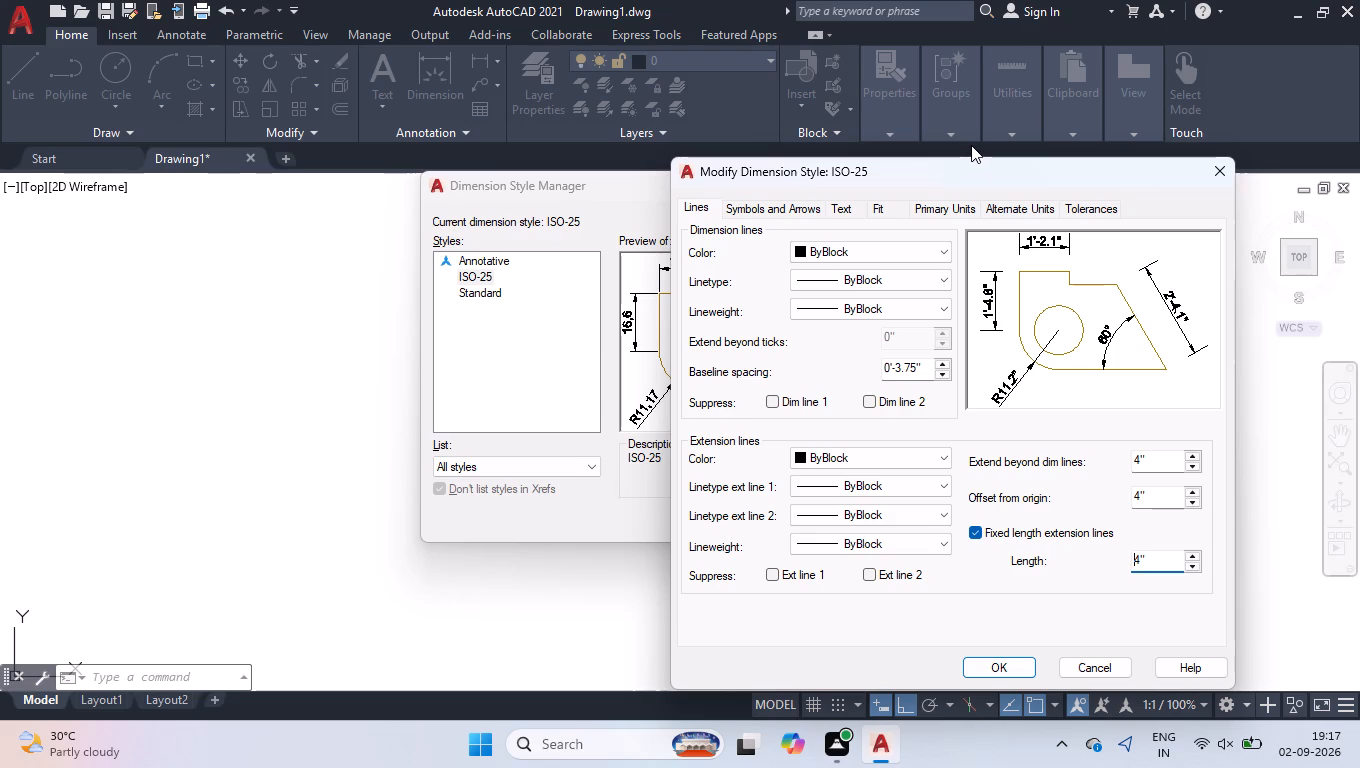
Set the second arrowhead of ISO-25 to Right angle and the arrow size to 9".
left_click(748, 209)
left_click(776, 325)
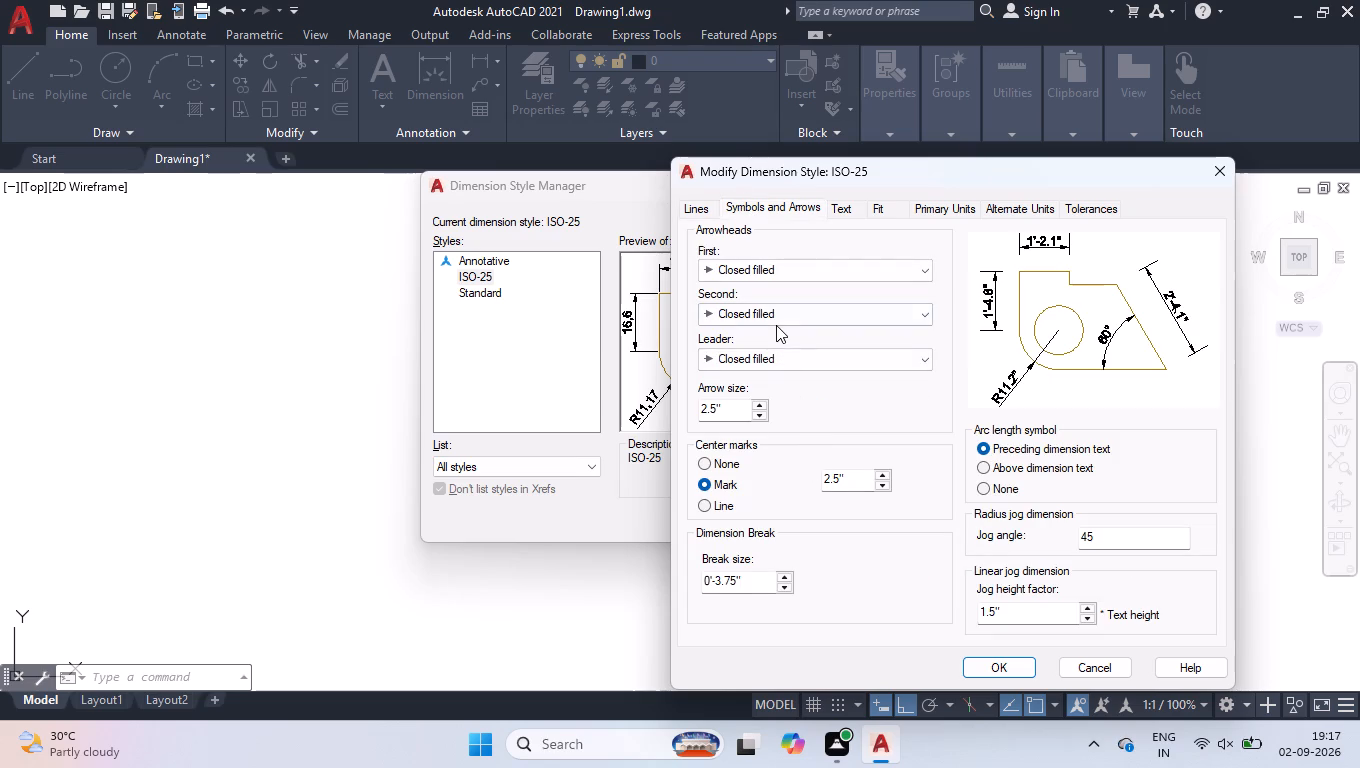
left_click(785, 490)
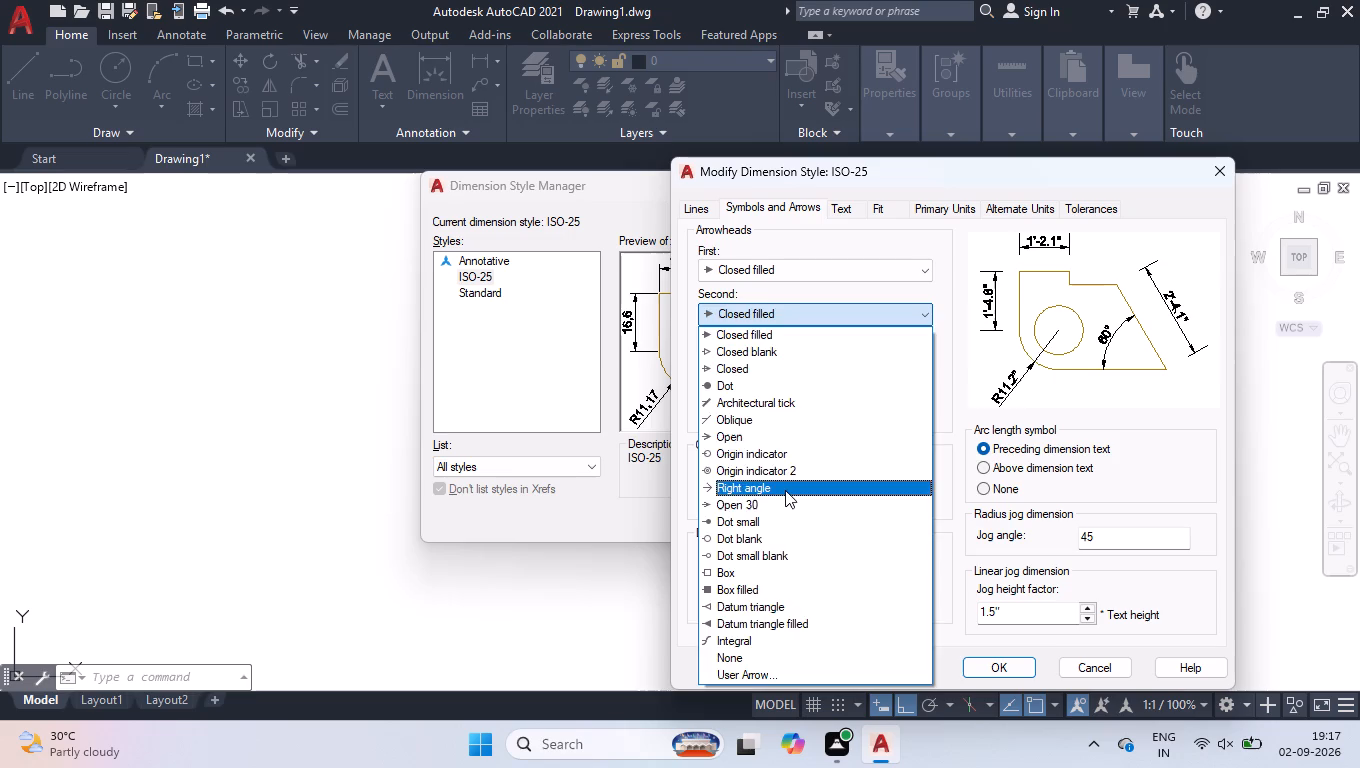
left_click_drag(738, 408, 543, 426)
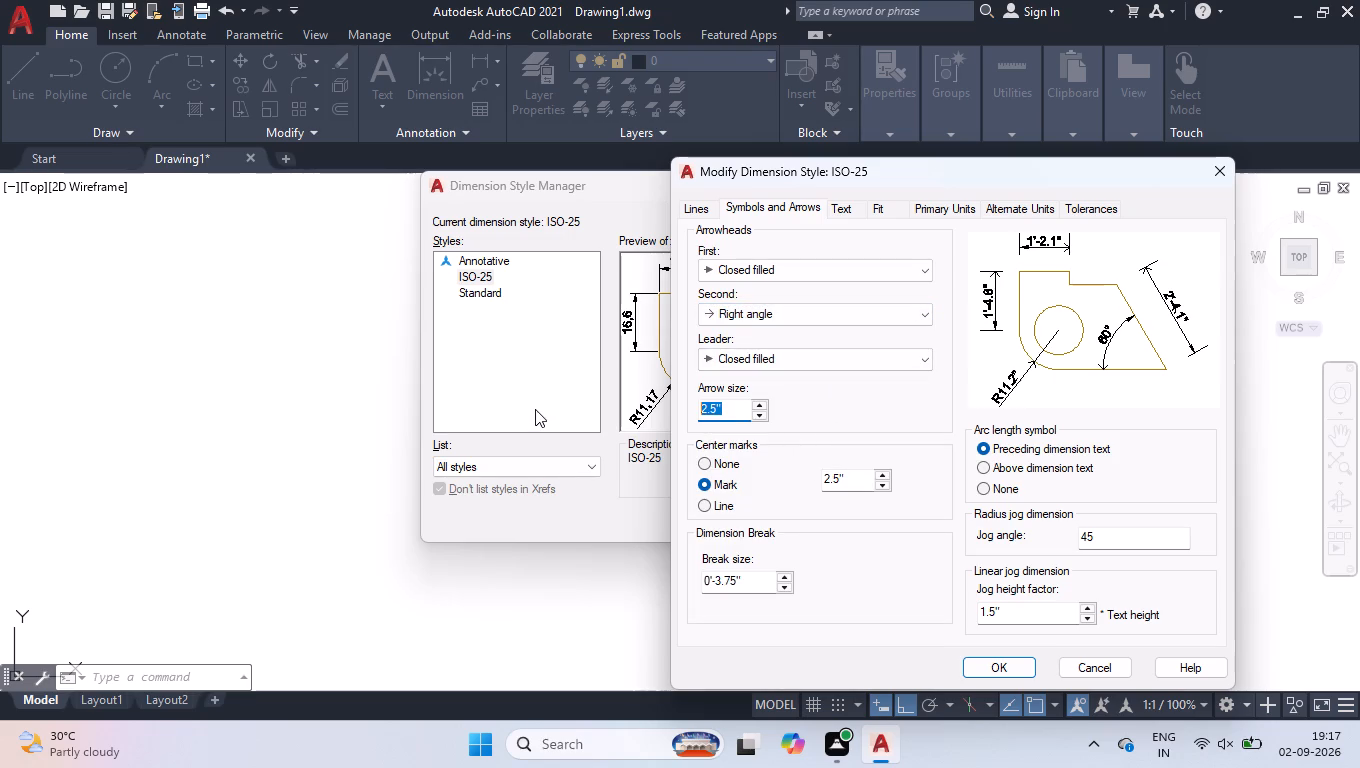
key("9")
key("Return")
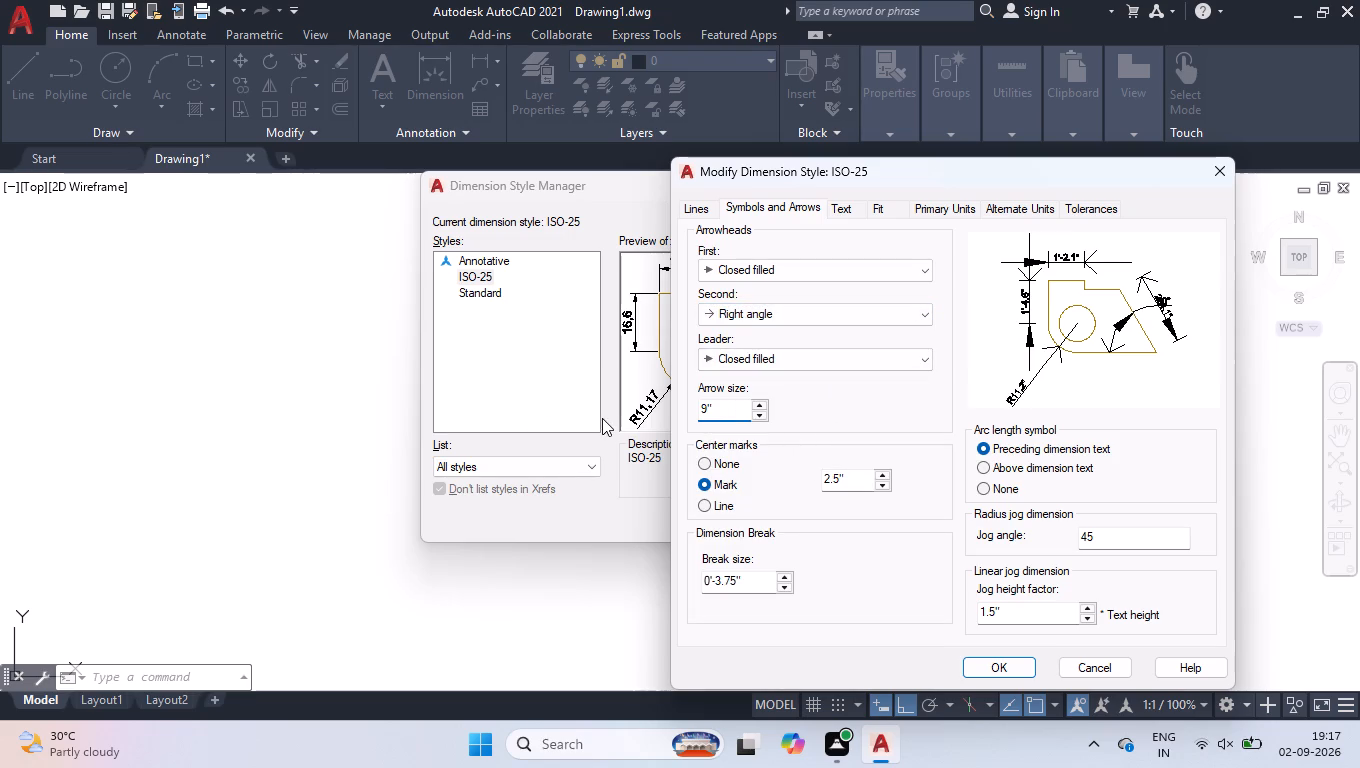
Set the ISO-25 dimension text height to 9", apply the style changes and close the Dimension Style Manager.
left_click(835, 208)
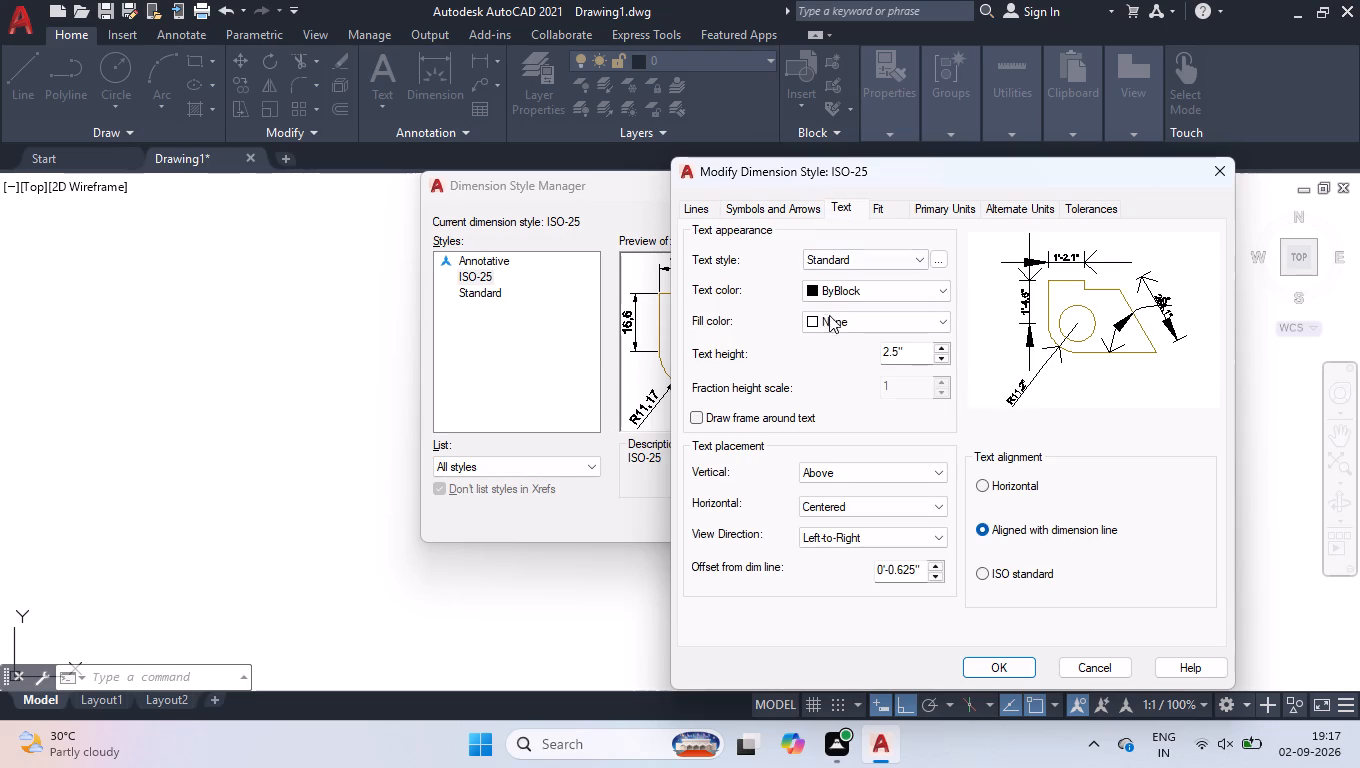
left_click_drag(903, 354, 637, 282)
key("9")
key("Return")
left_click(935, 200)
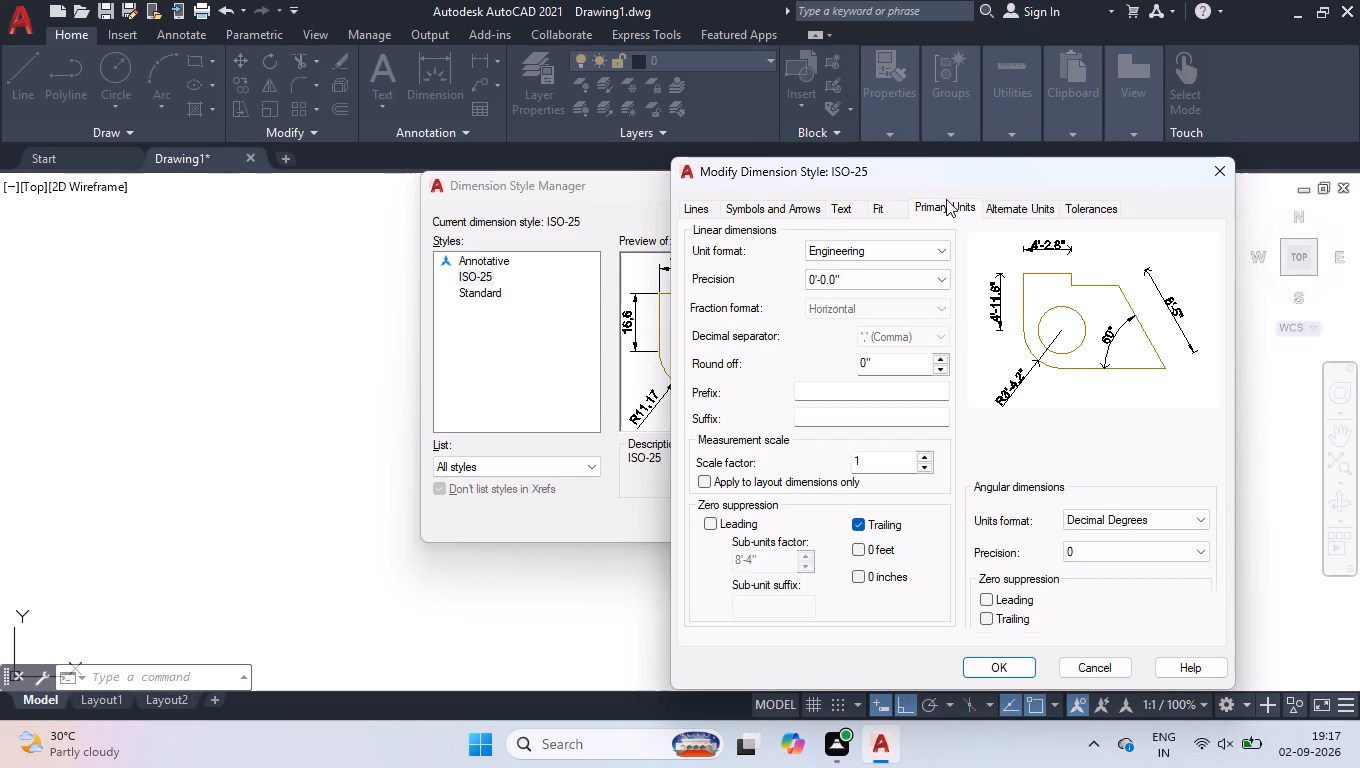
left_click(1017, 660)
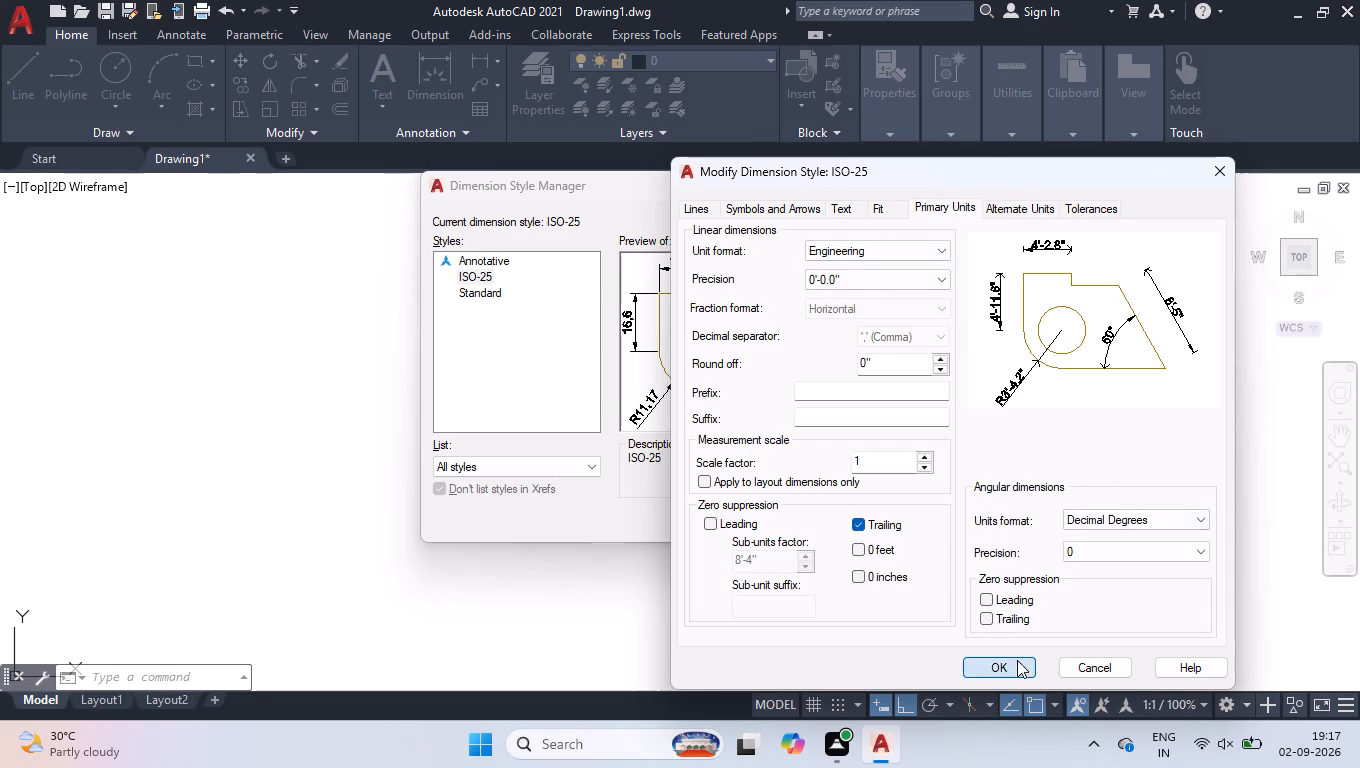
left_click(806, 525)
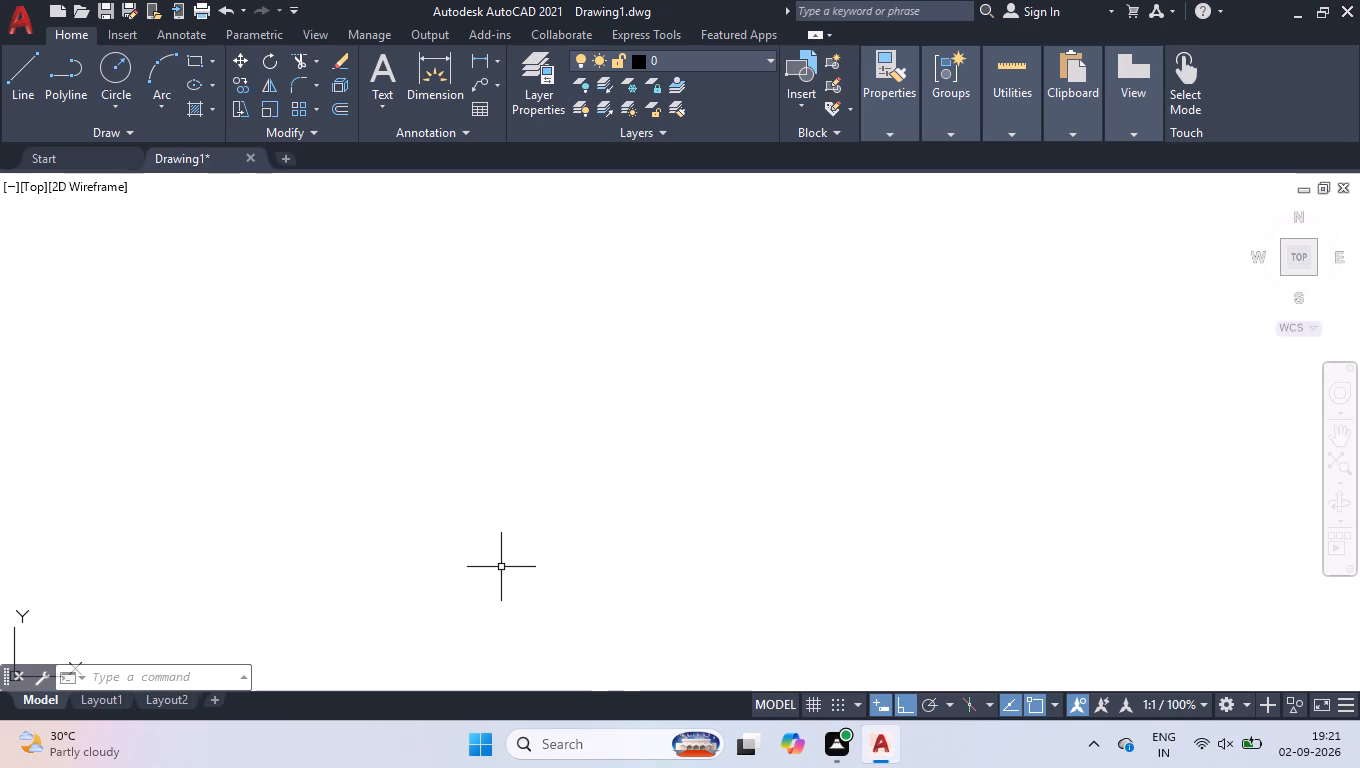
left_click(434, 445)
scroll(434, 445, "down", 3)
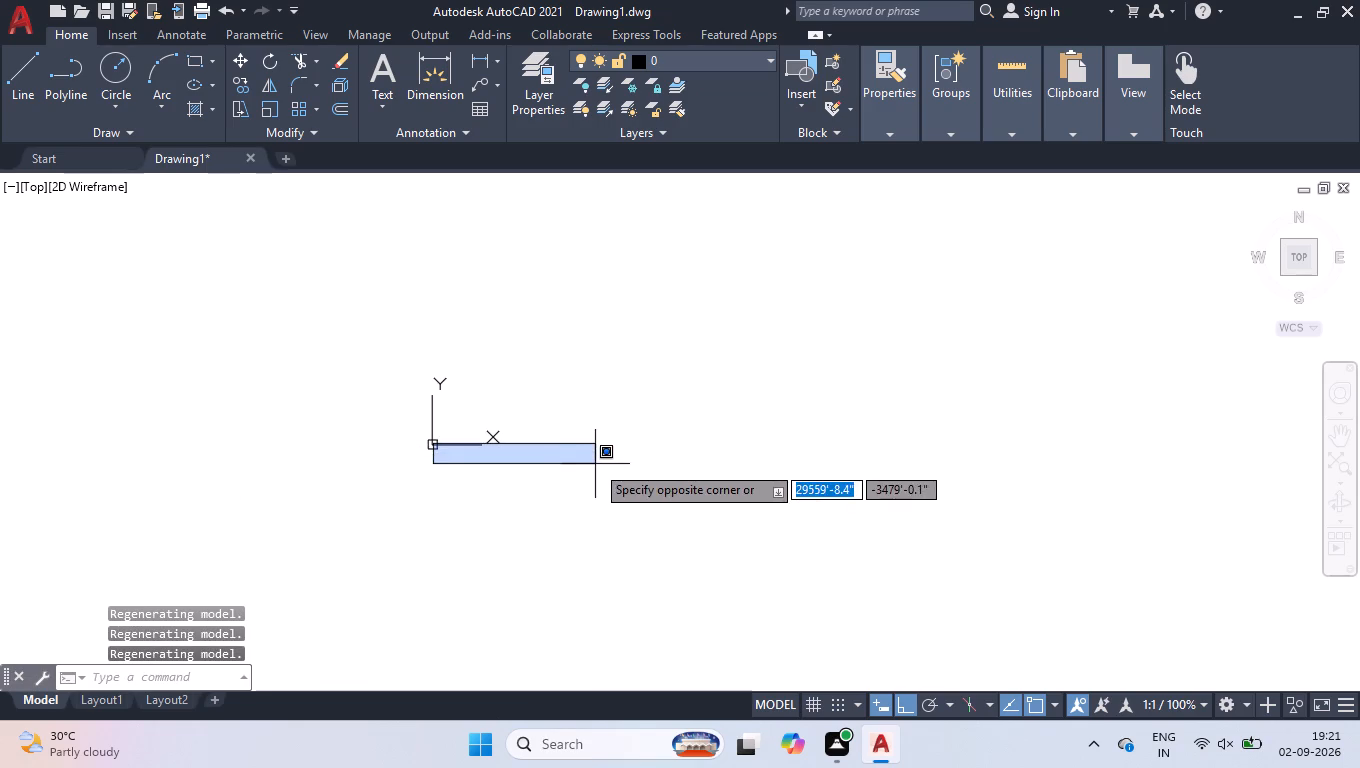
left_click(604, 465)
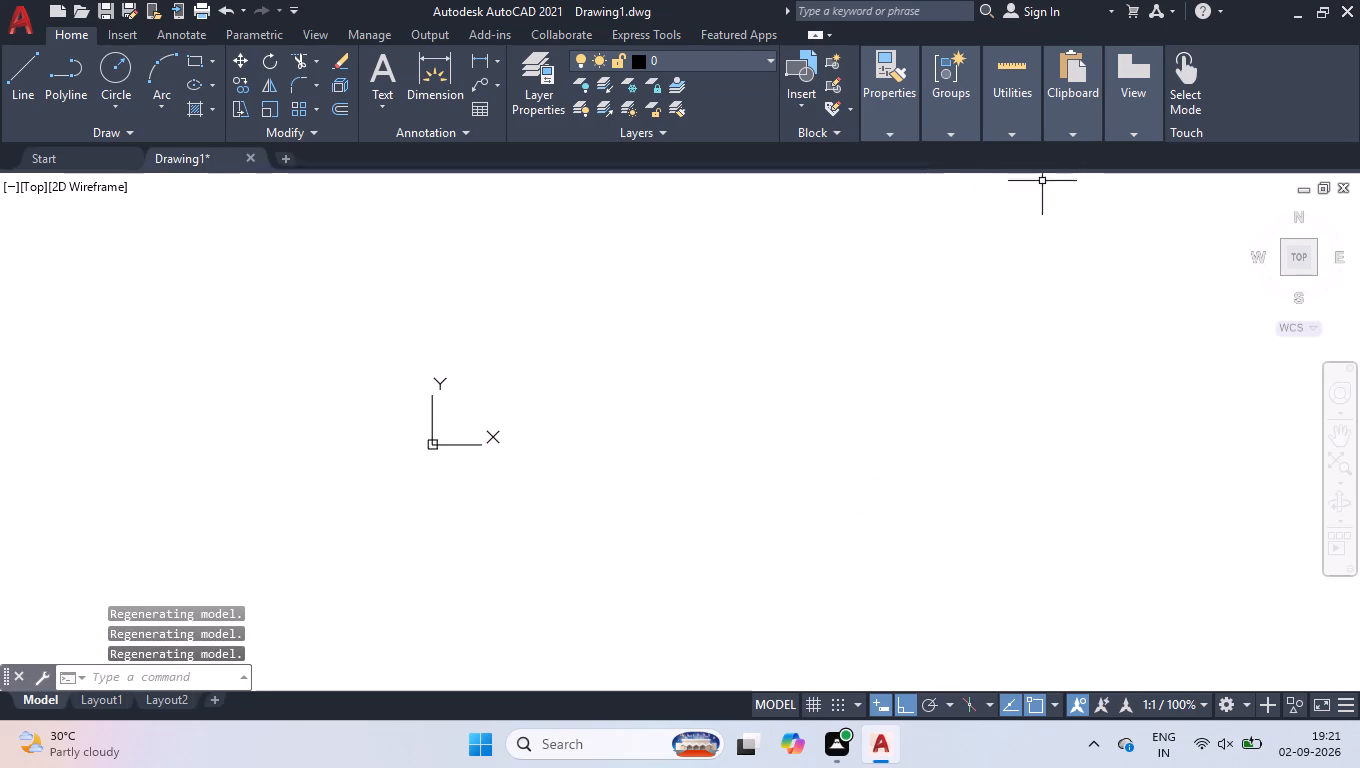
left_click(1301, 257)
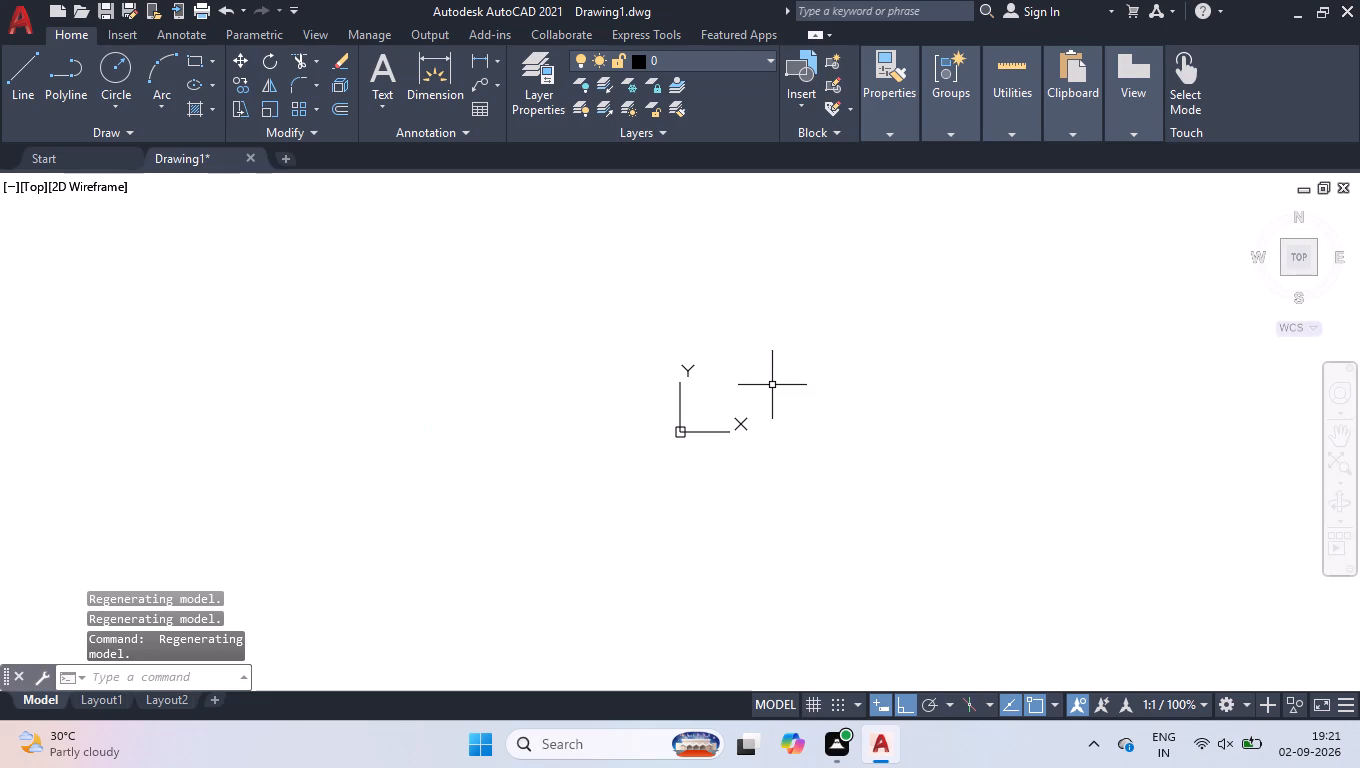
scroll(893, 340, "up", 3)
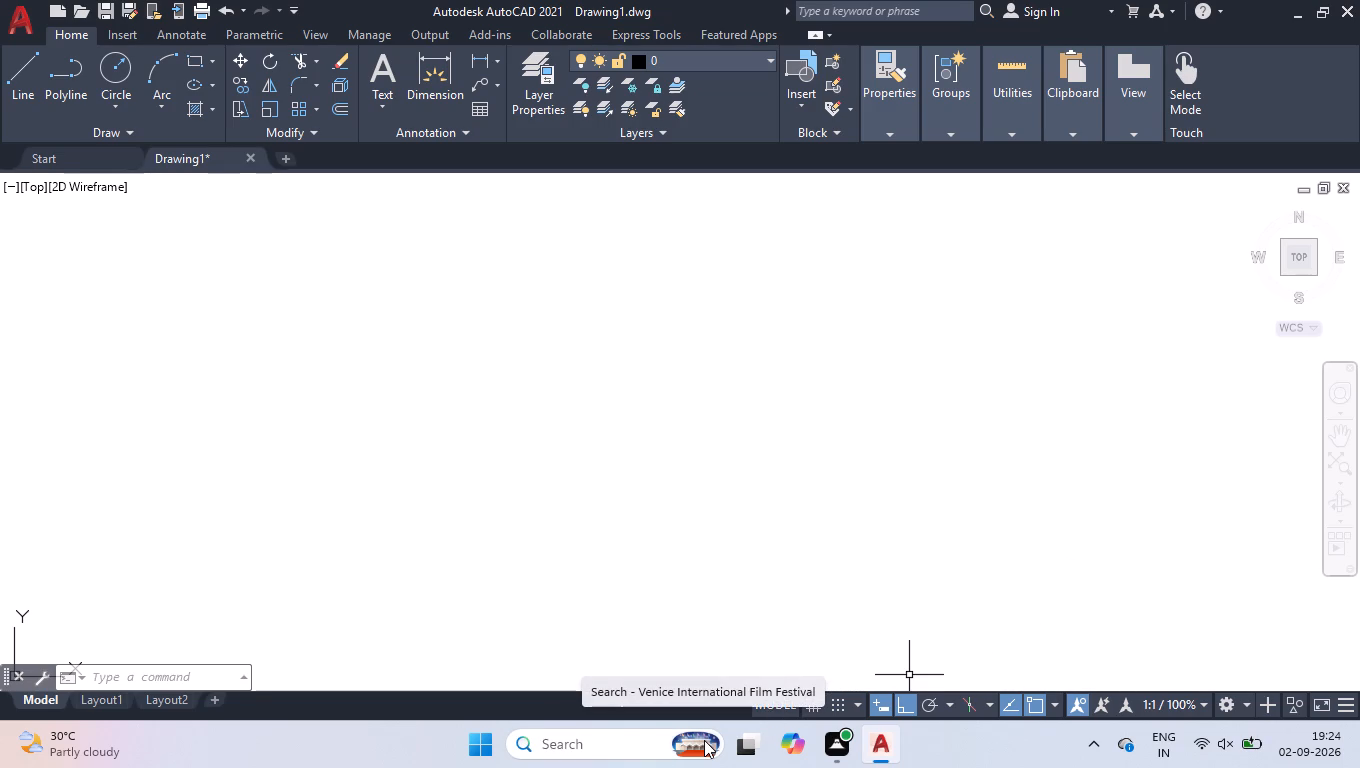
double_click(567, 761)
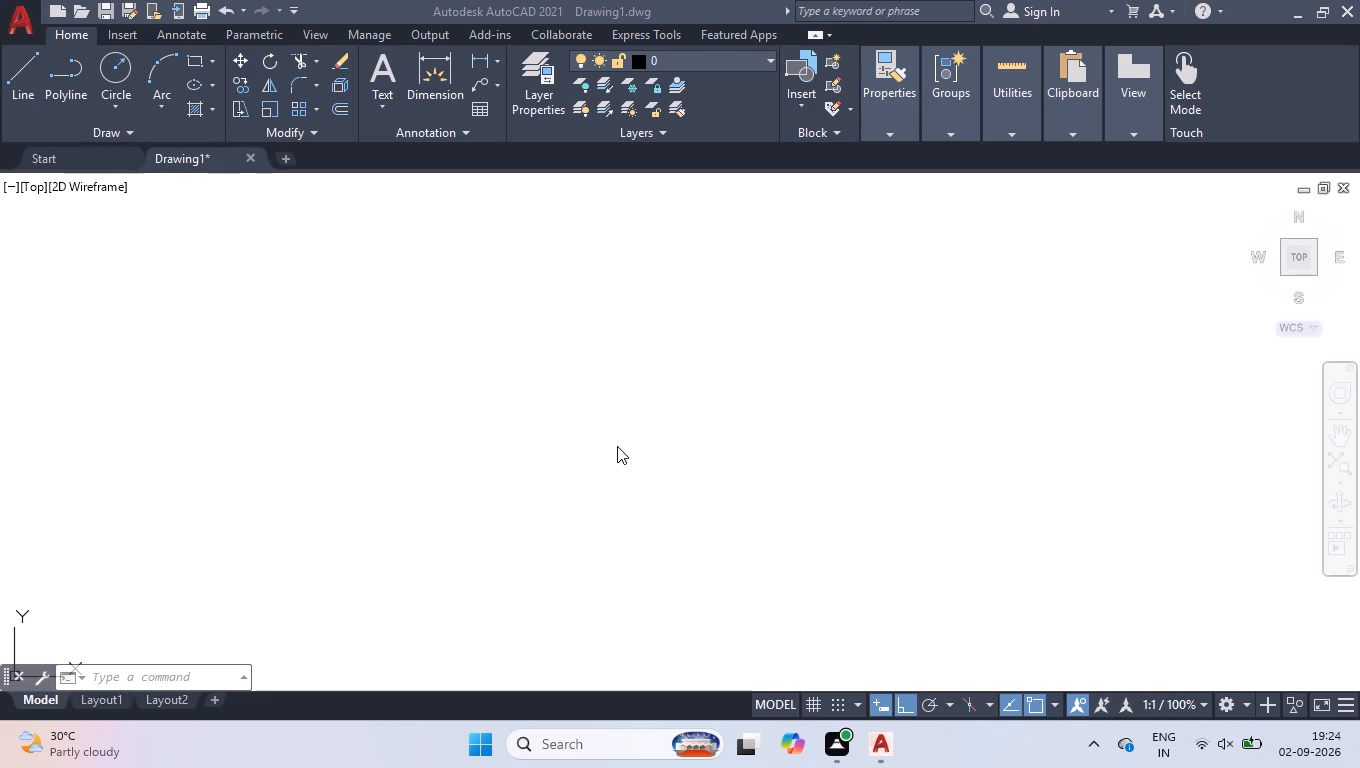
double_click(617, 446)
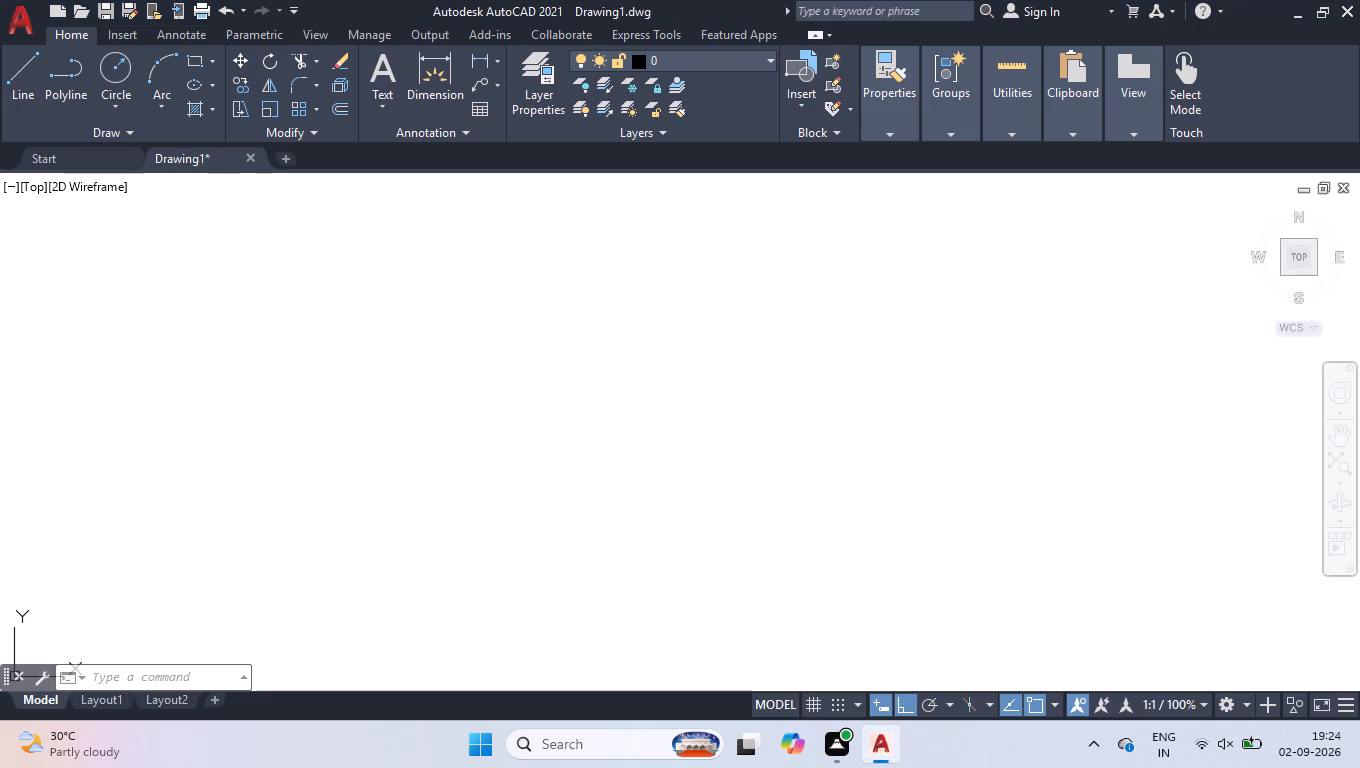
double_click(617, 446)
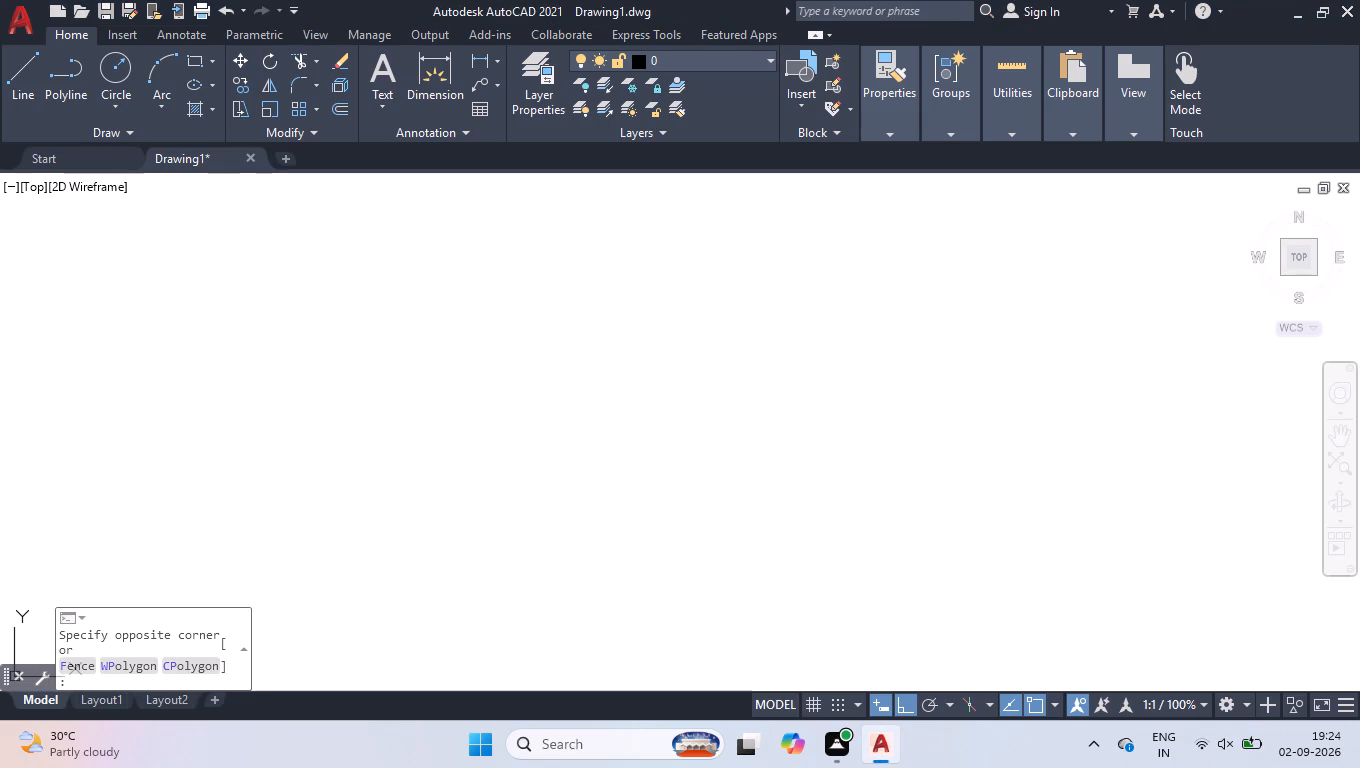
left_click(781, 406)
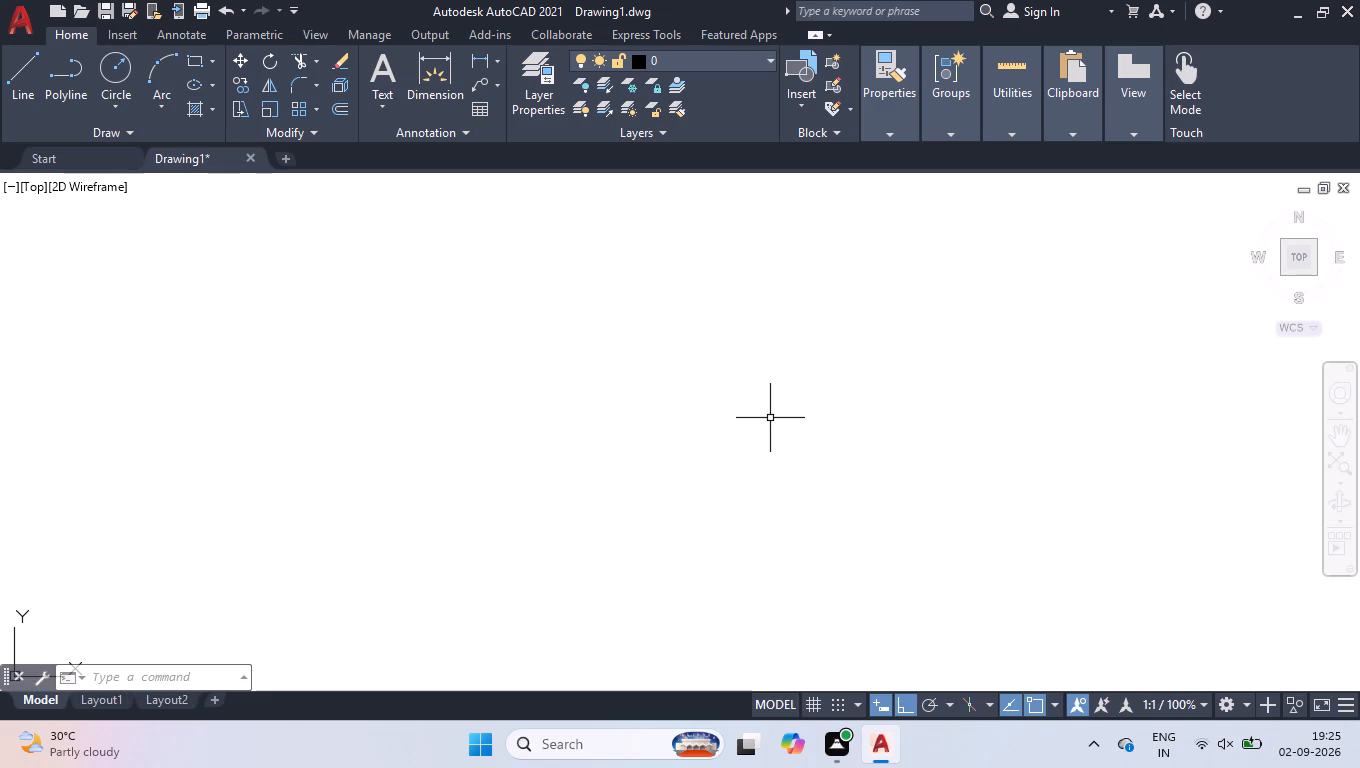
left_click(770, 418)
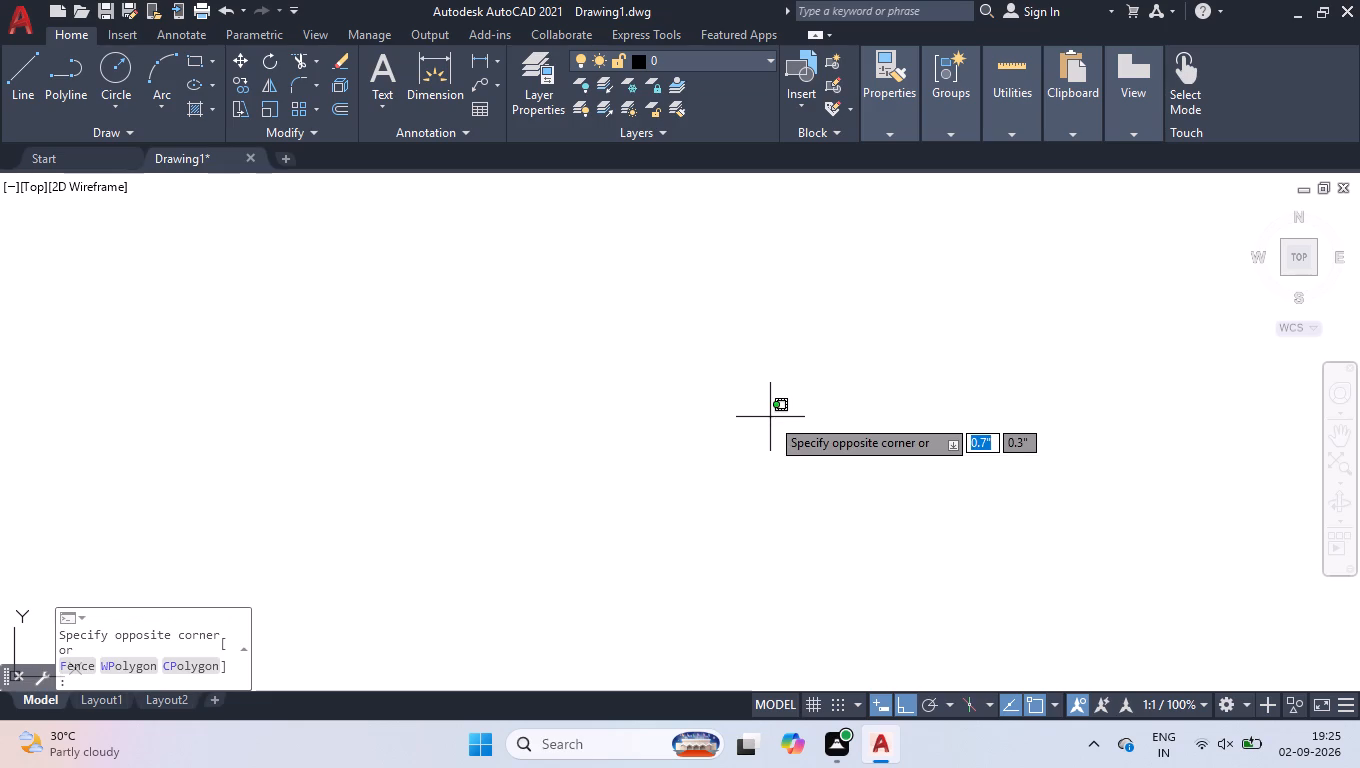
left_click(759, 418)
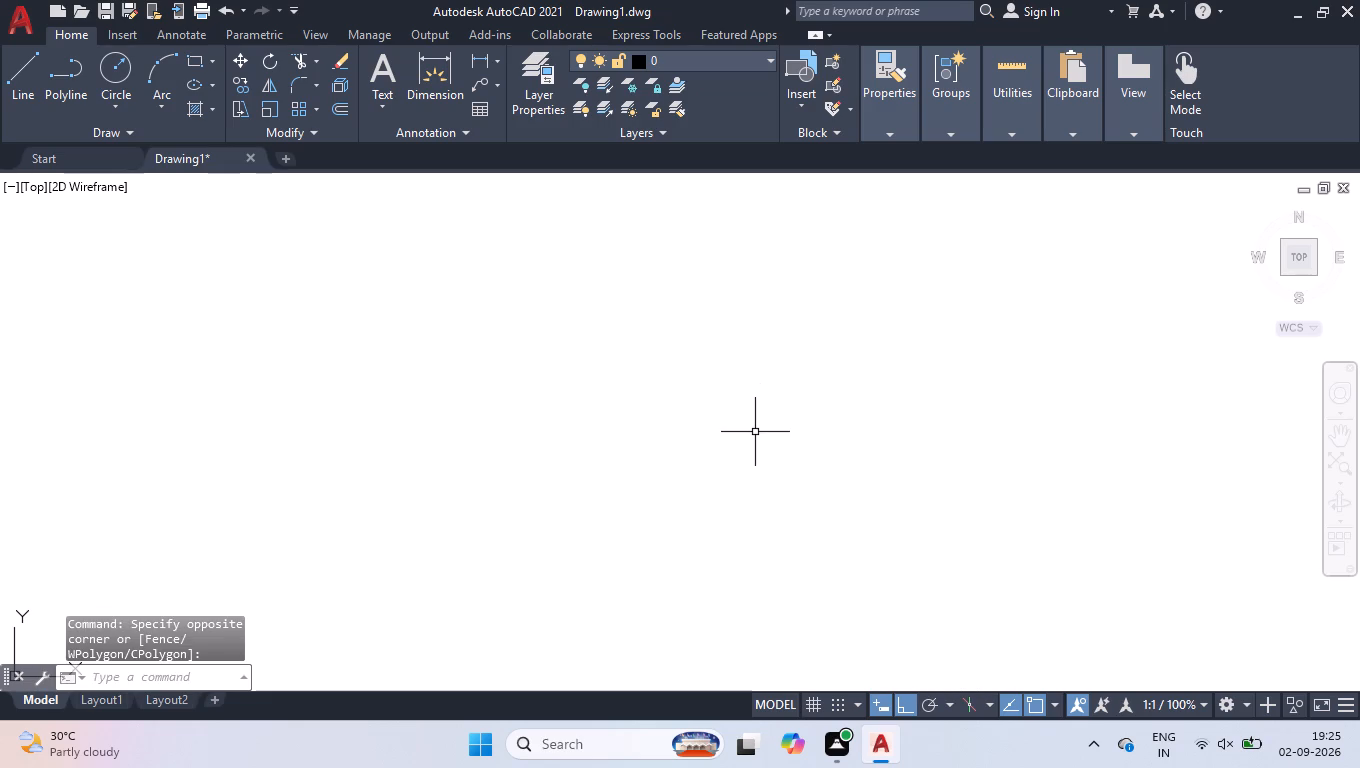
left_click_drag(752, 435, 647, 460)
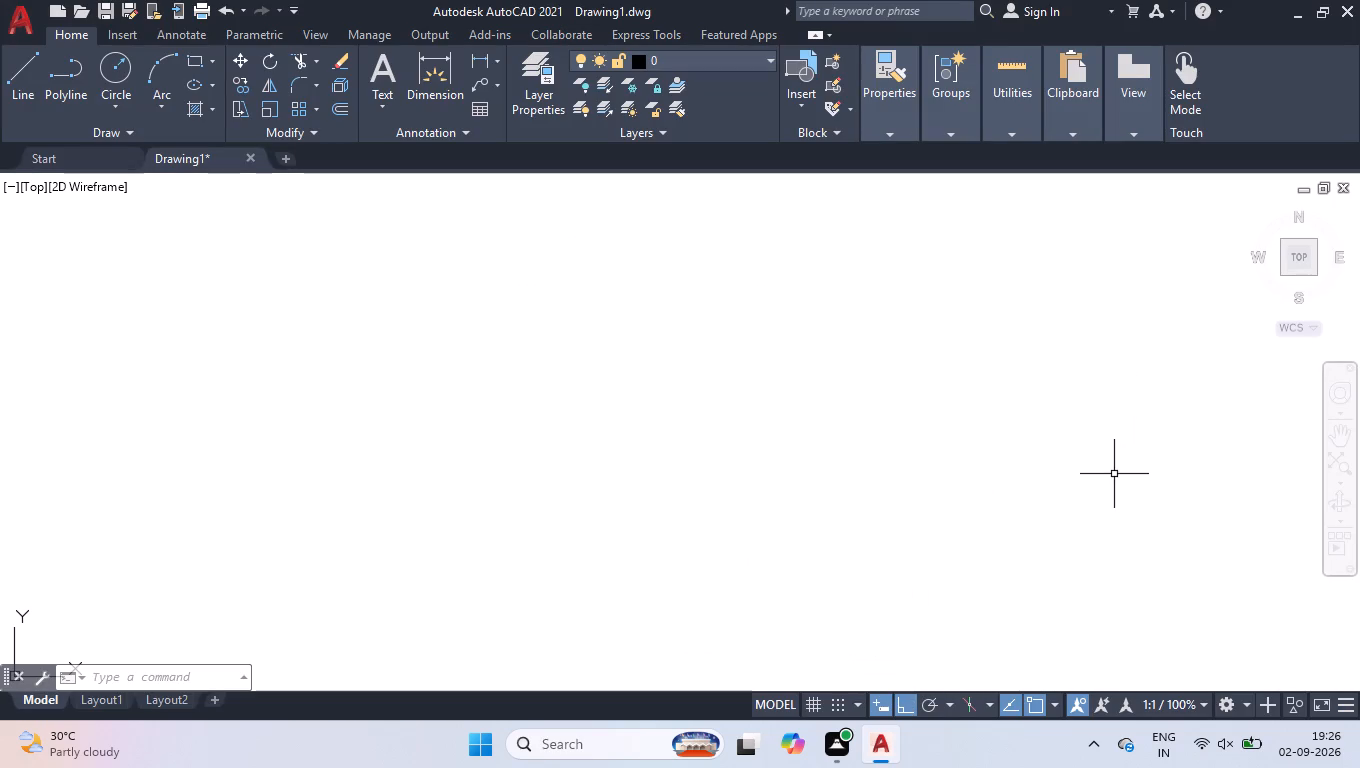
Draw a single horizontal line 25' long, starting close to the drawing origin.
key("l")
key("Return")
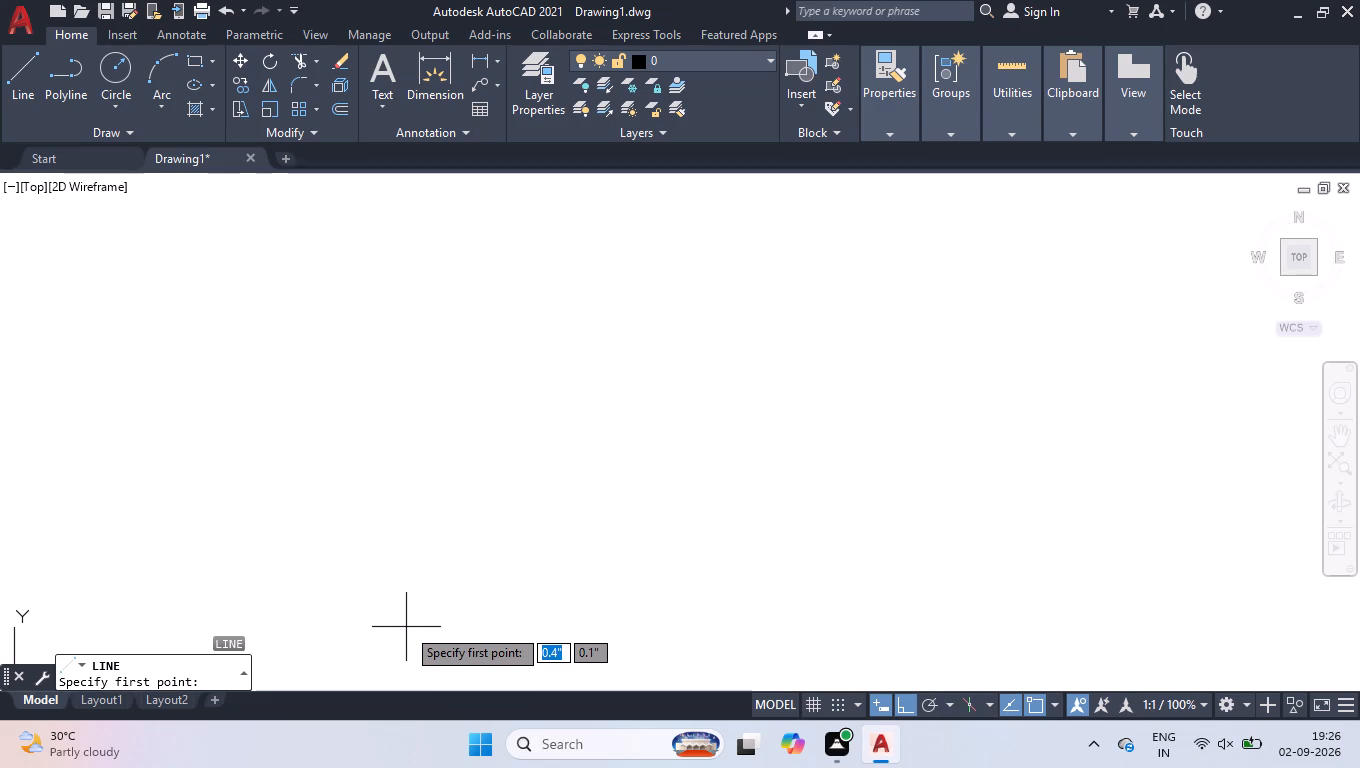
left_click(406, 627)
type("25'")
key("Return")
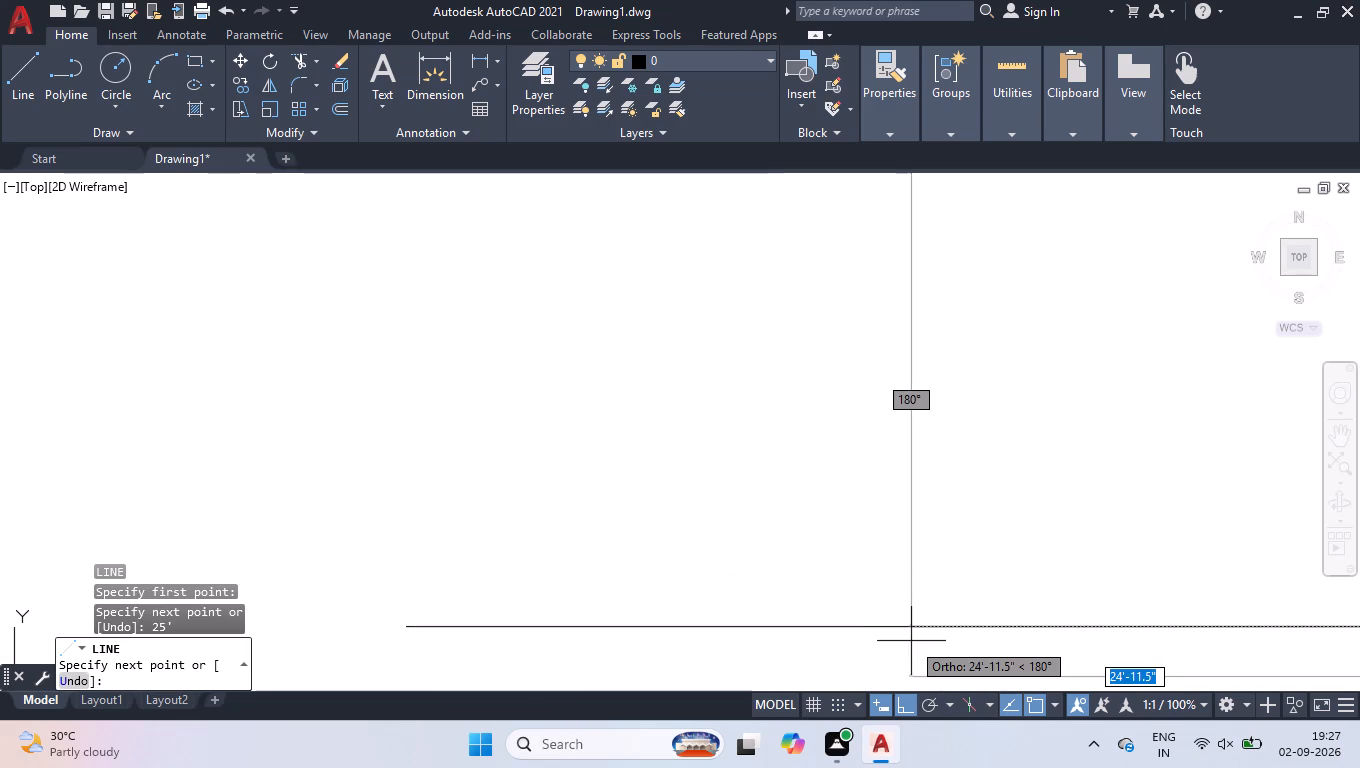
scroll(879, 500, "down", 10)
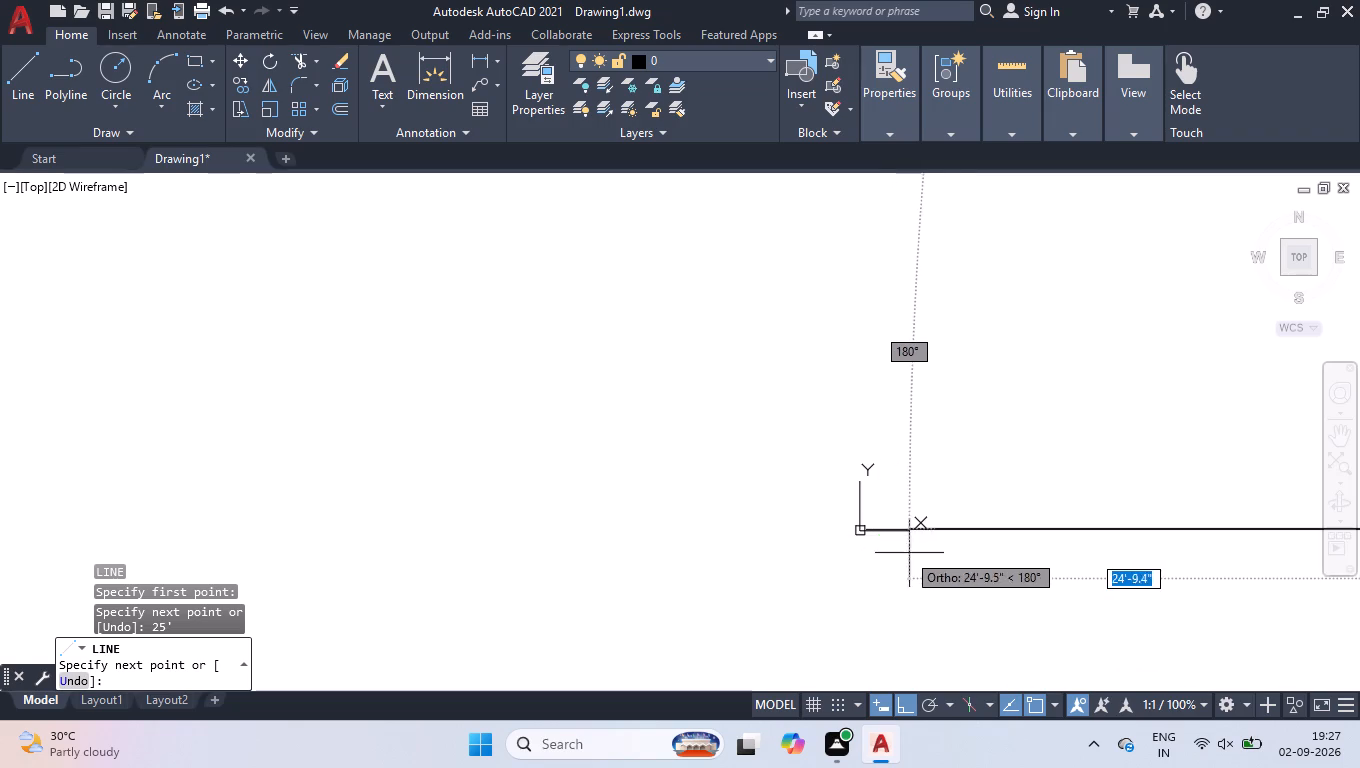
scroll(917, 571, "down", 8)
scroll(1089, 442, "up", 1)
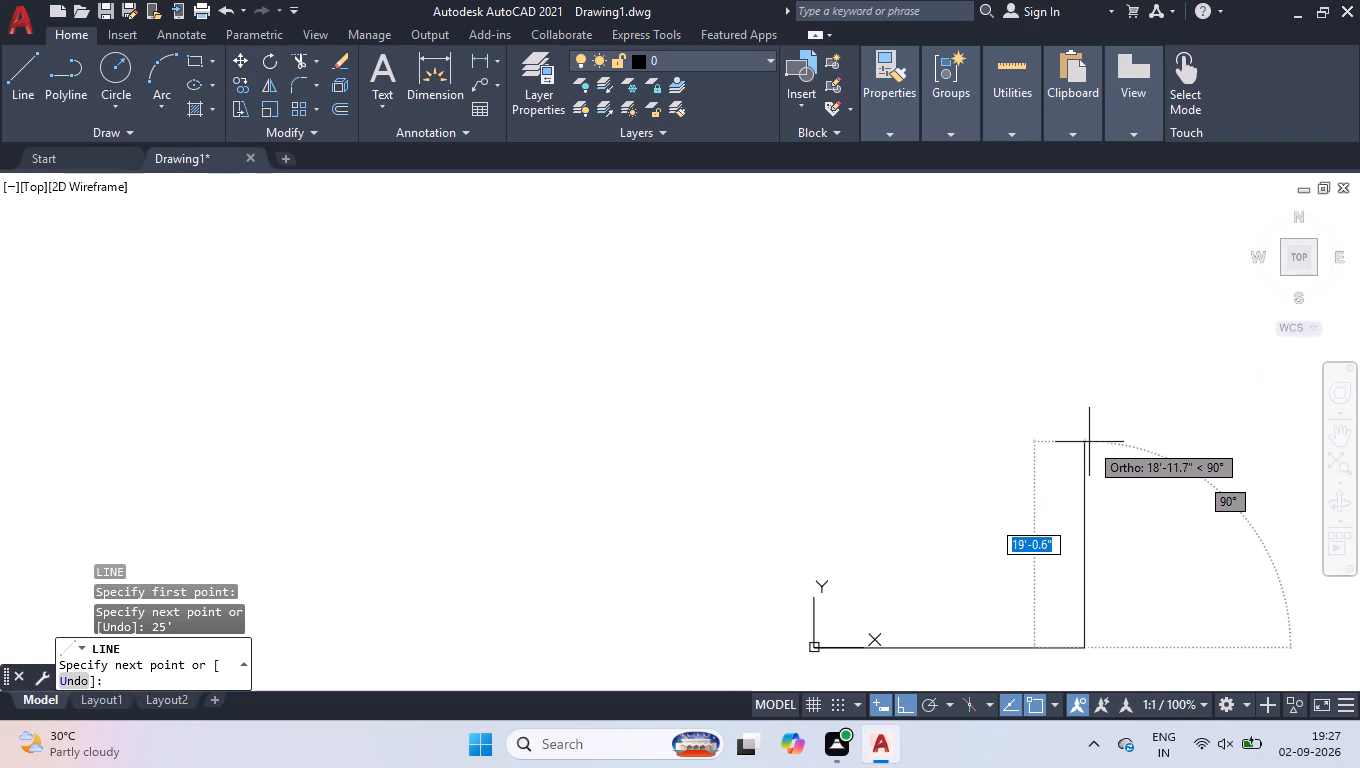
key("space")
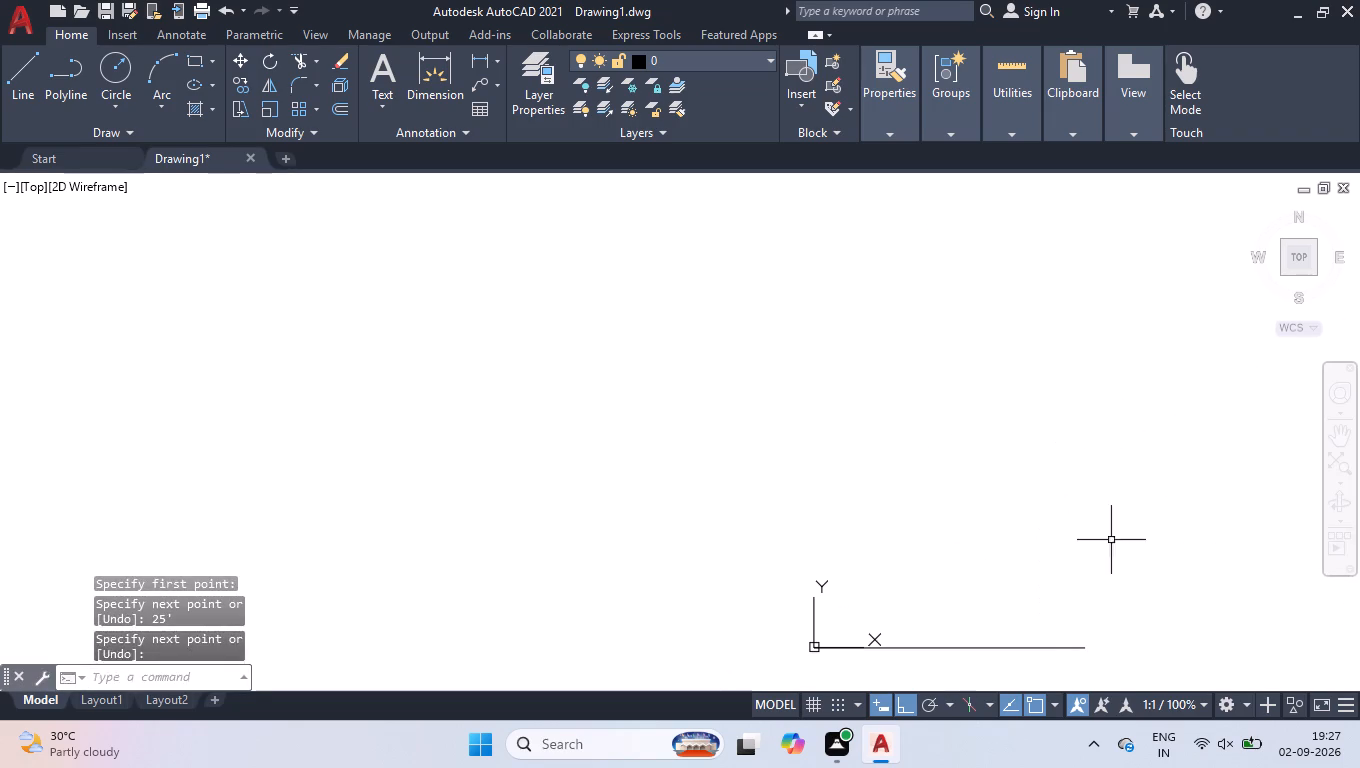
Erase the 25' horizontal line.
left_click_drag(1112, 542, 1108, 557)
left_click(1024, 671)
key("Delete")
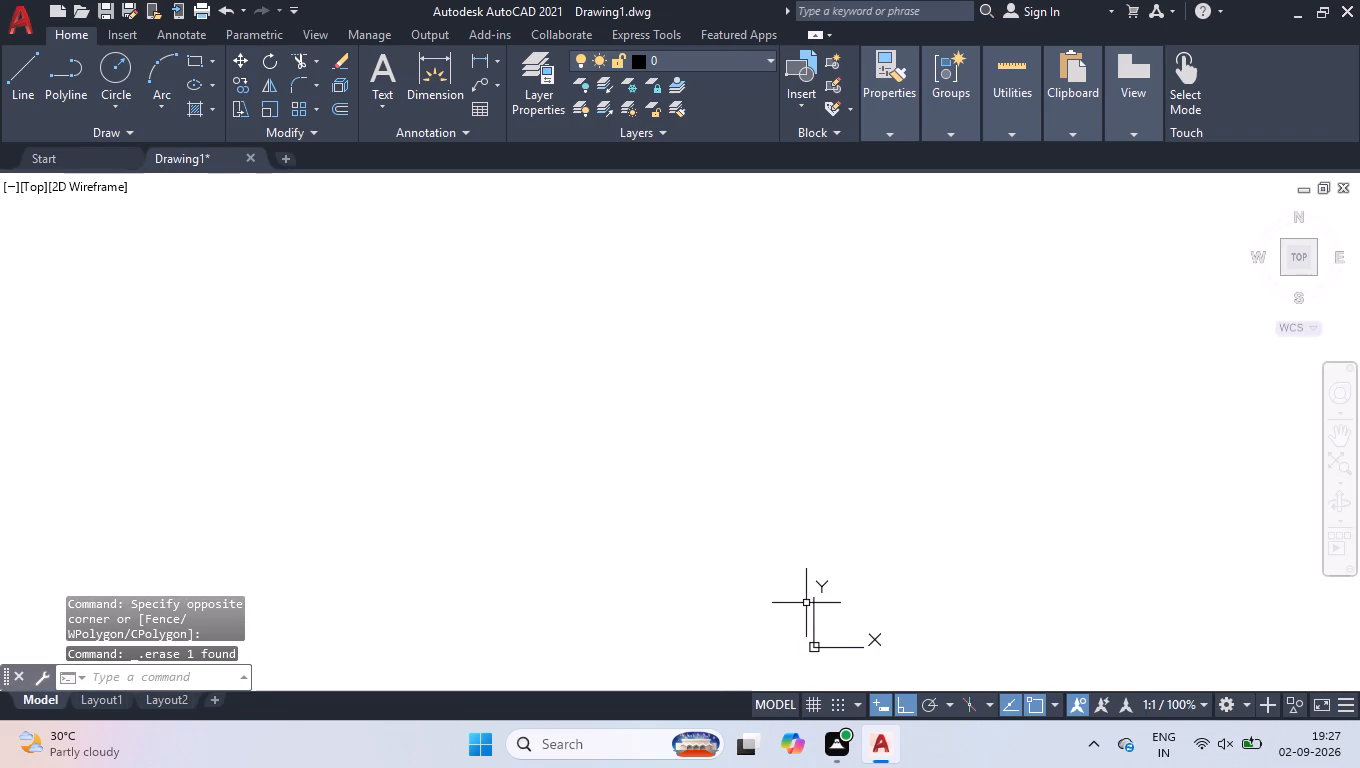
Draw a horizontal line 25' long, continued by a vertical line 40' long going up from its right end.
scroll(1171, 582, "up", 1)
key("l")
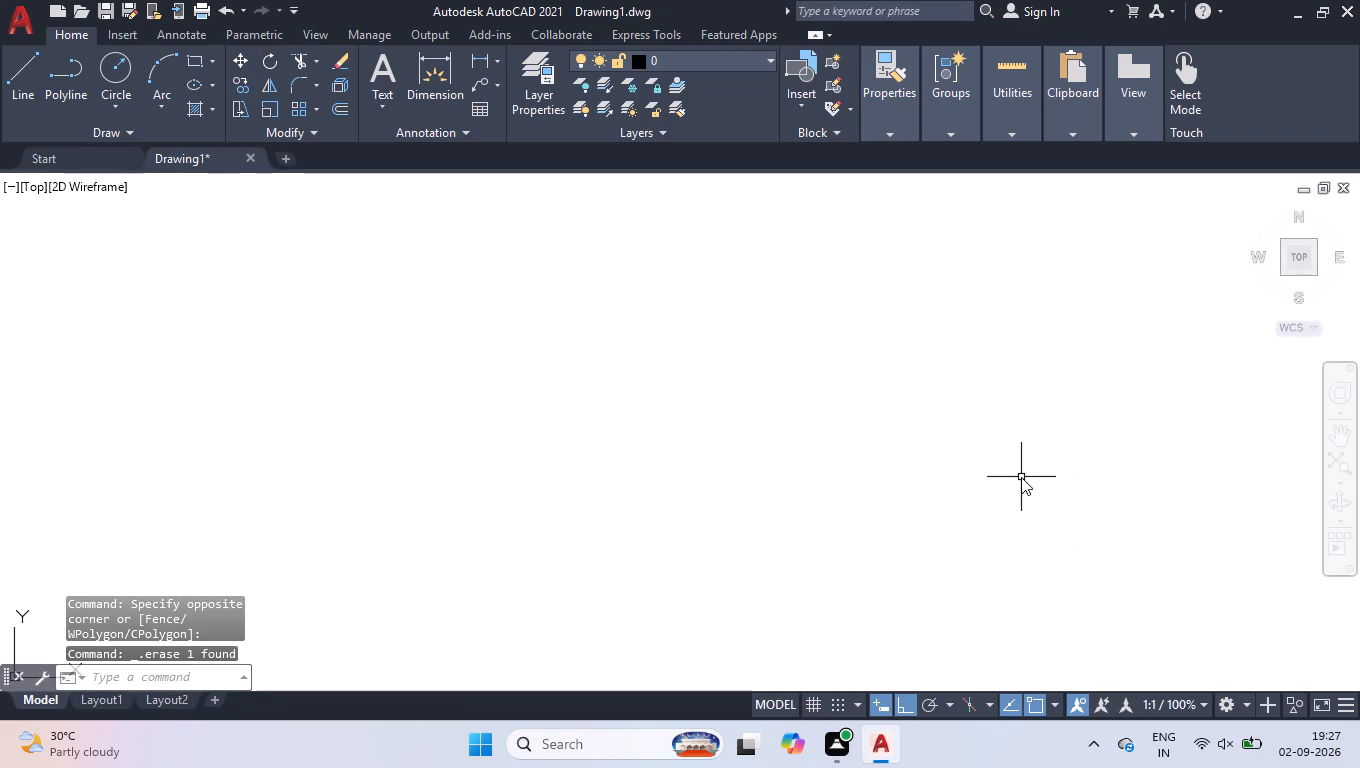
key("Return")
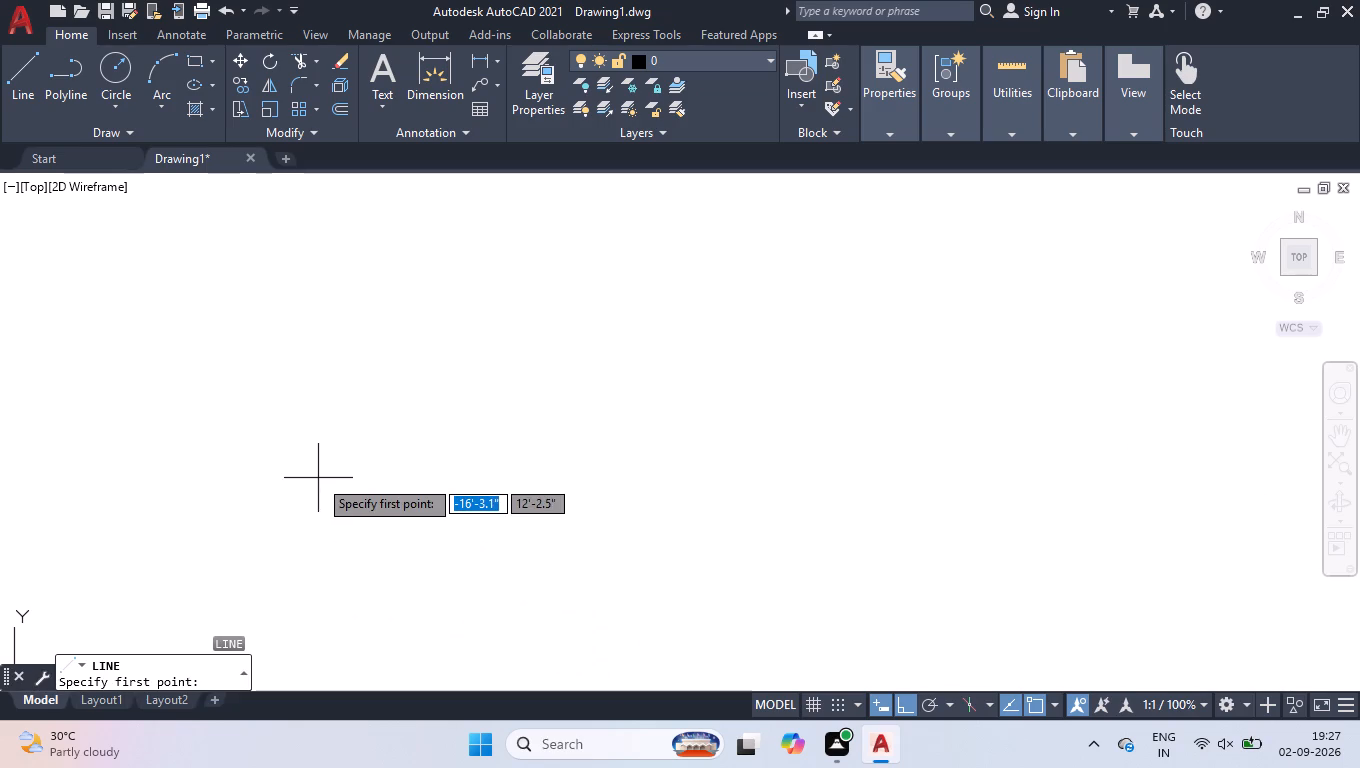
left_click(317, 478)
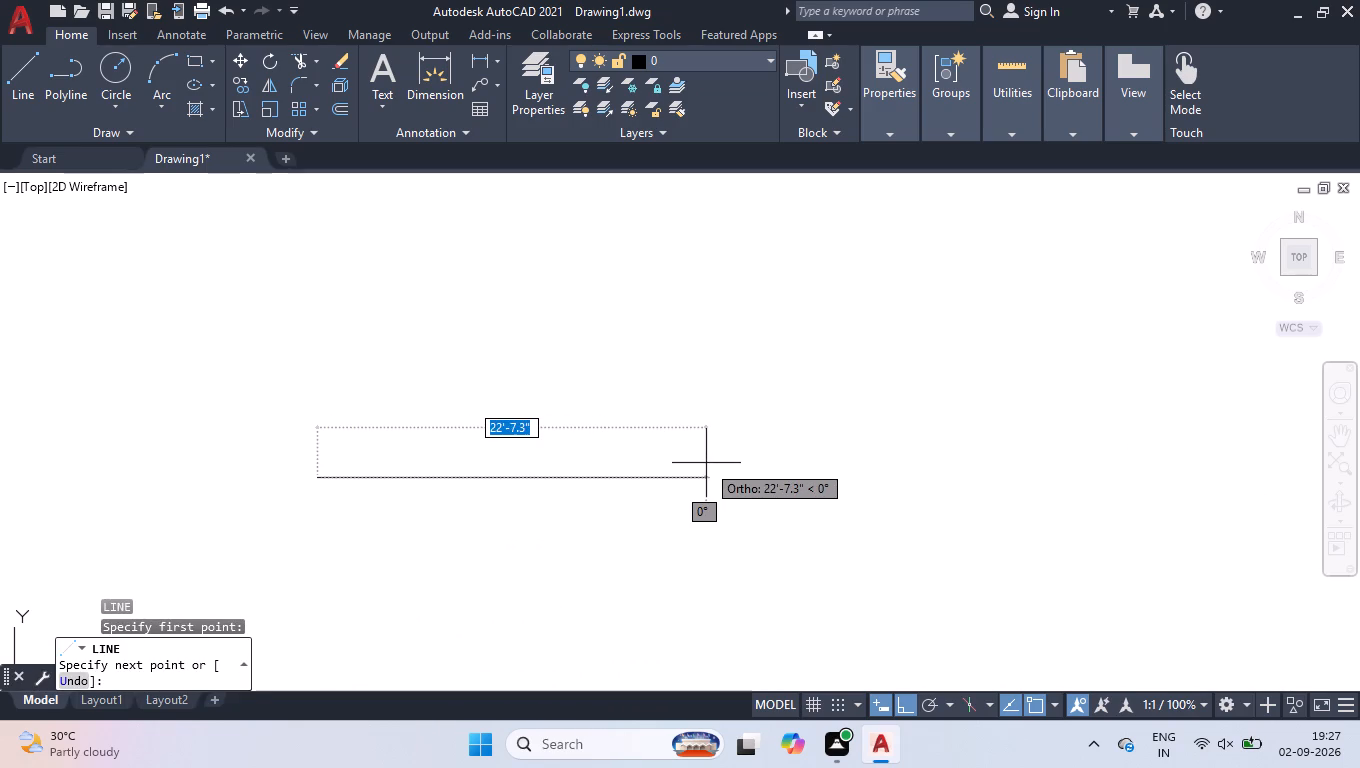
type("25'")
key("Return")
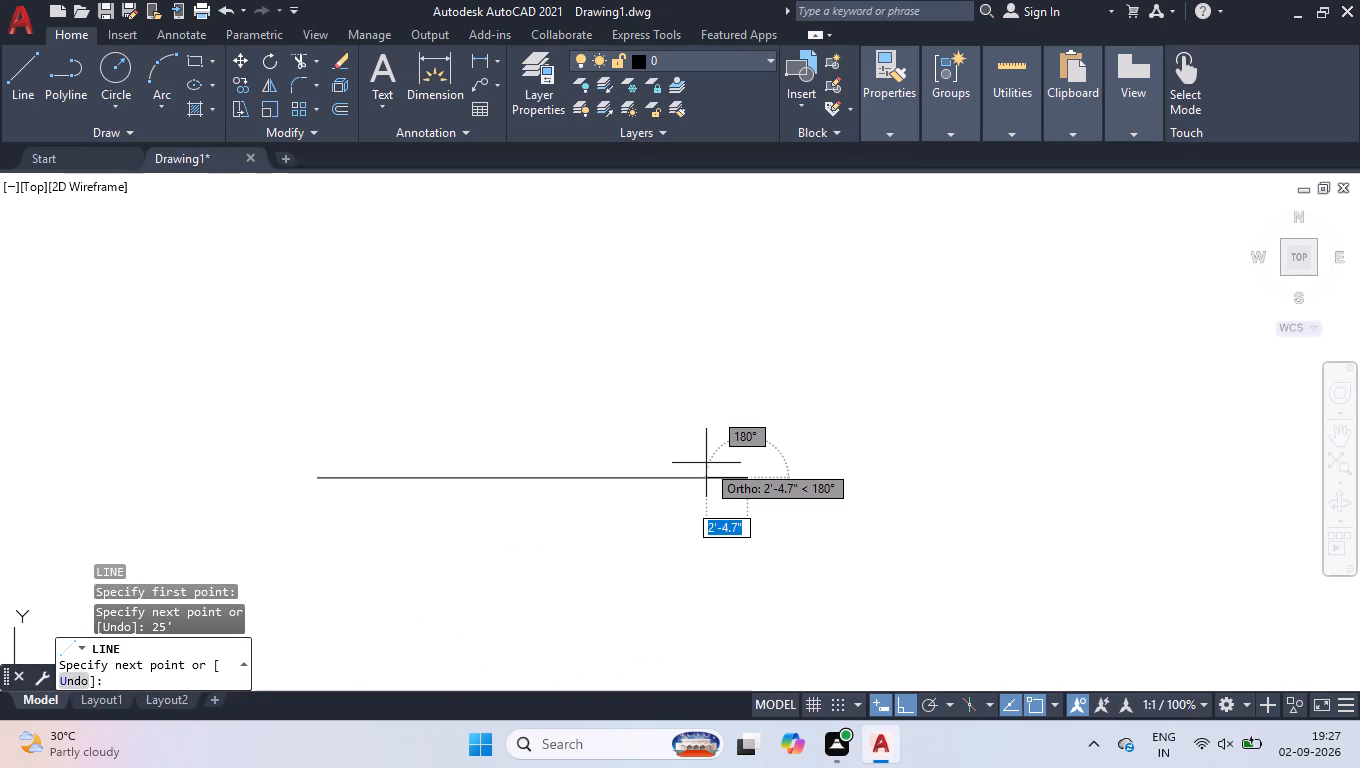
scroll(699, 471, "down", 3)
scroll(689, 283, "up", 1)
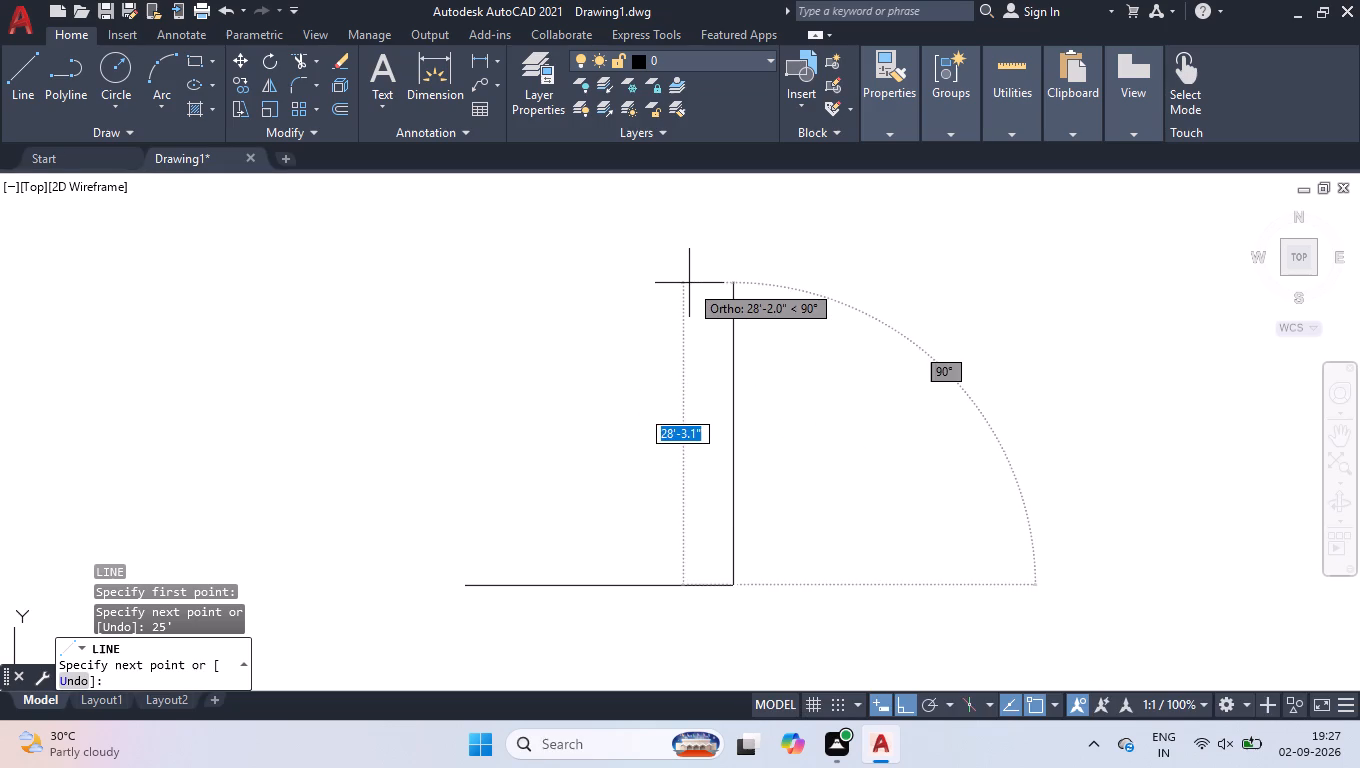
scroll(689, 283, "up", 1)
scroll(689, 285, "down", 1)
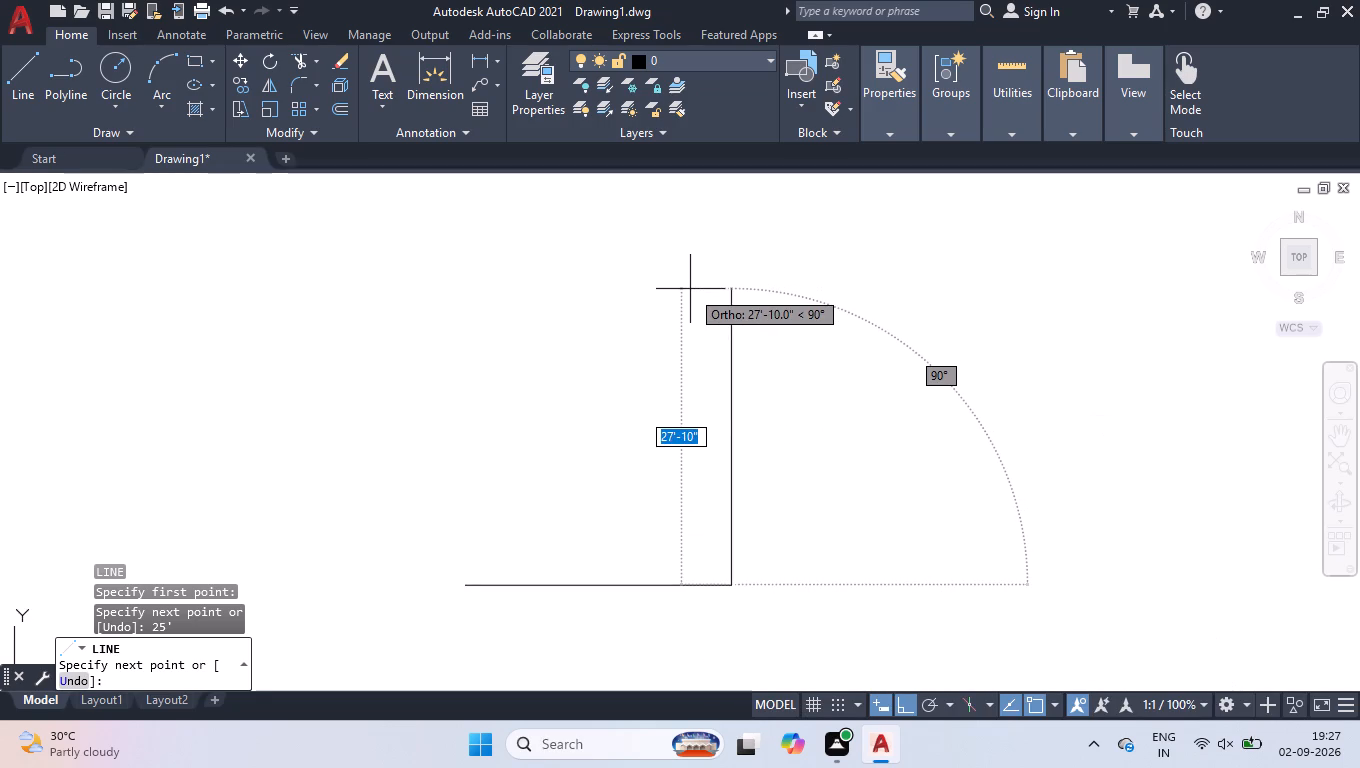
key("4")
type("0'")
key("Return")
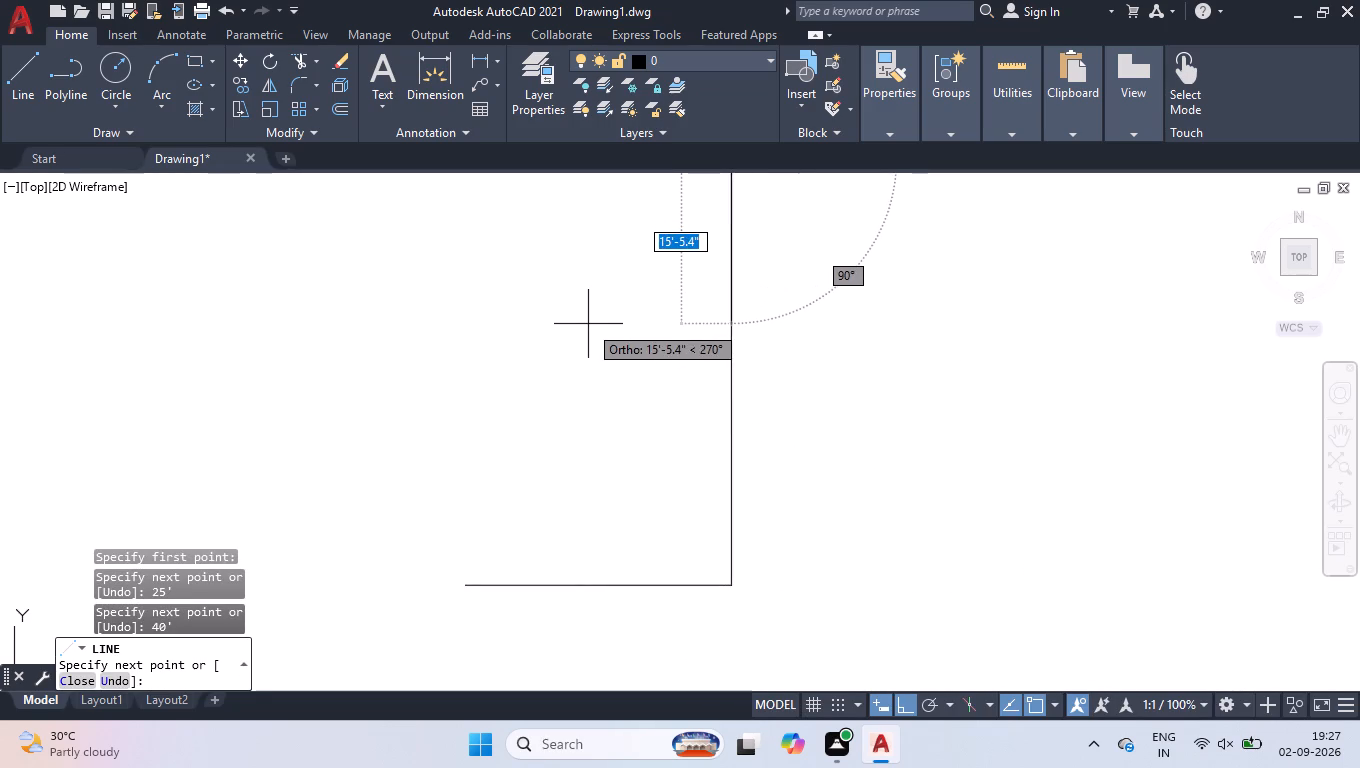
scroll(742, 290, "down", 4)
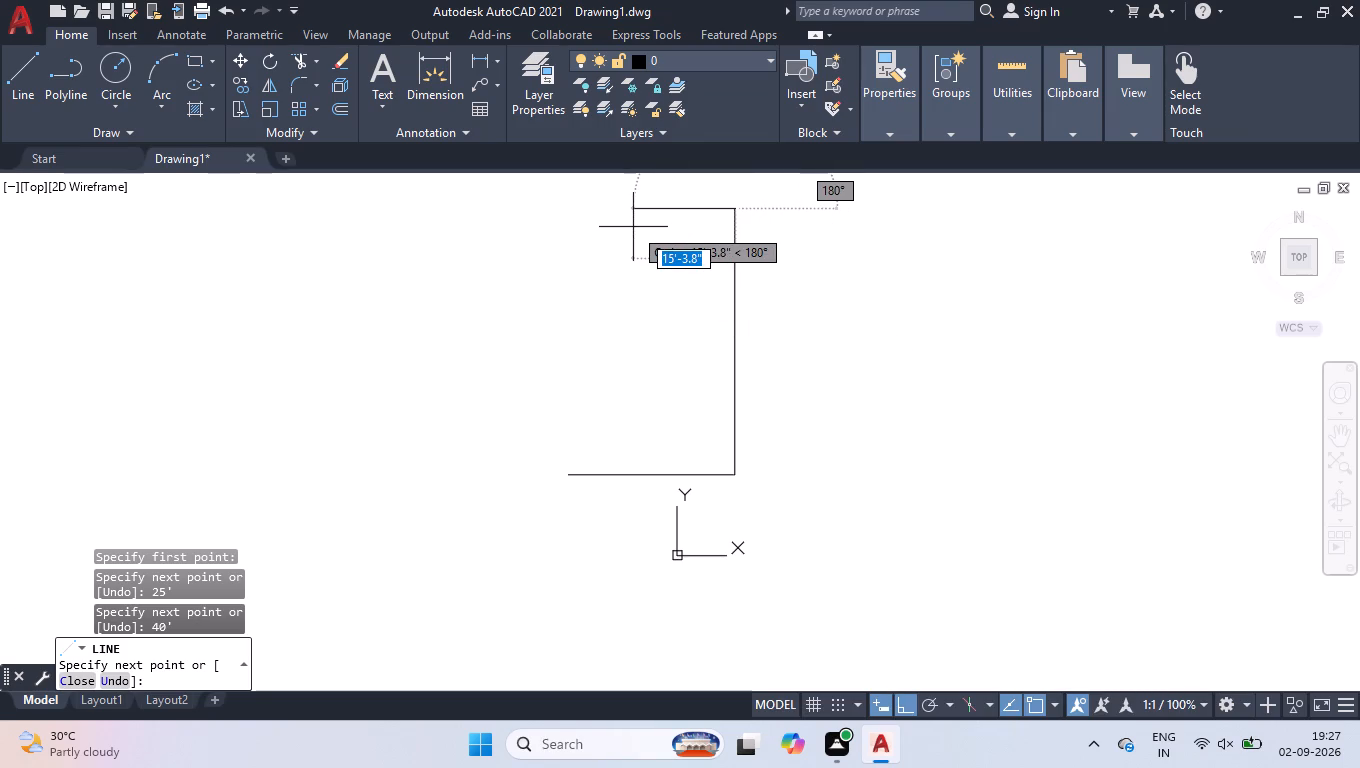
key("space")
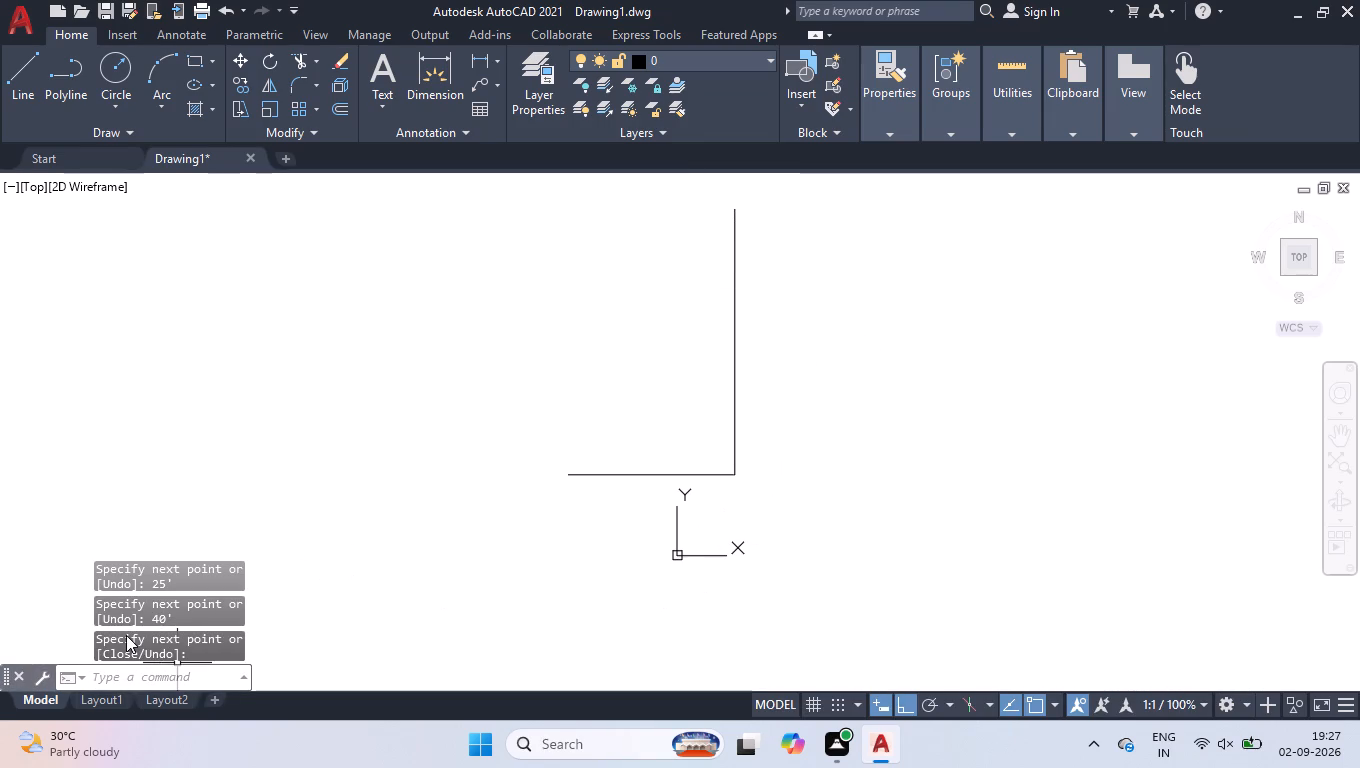
Hide the command line window.
key("ctrl+9")
key("Return")
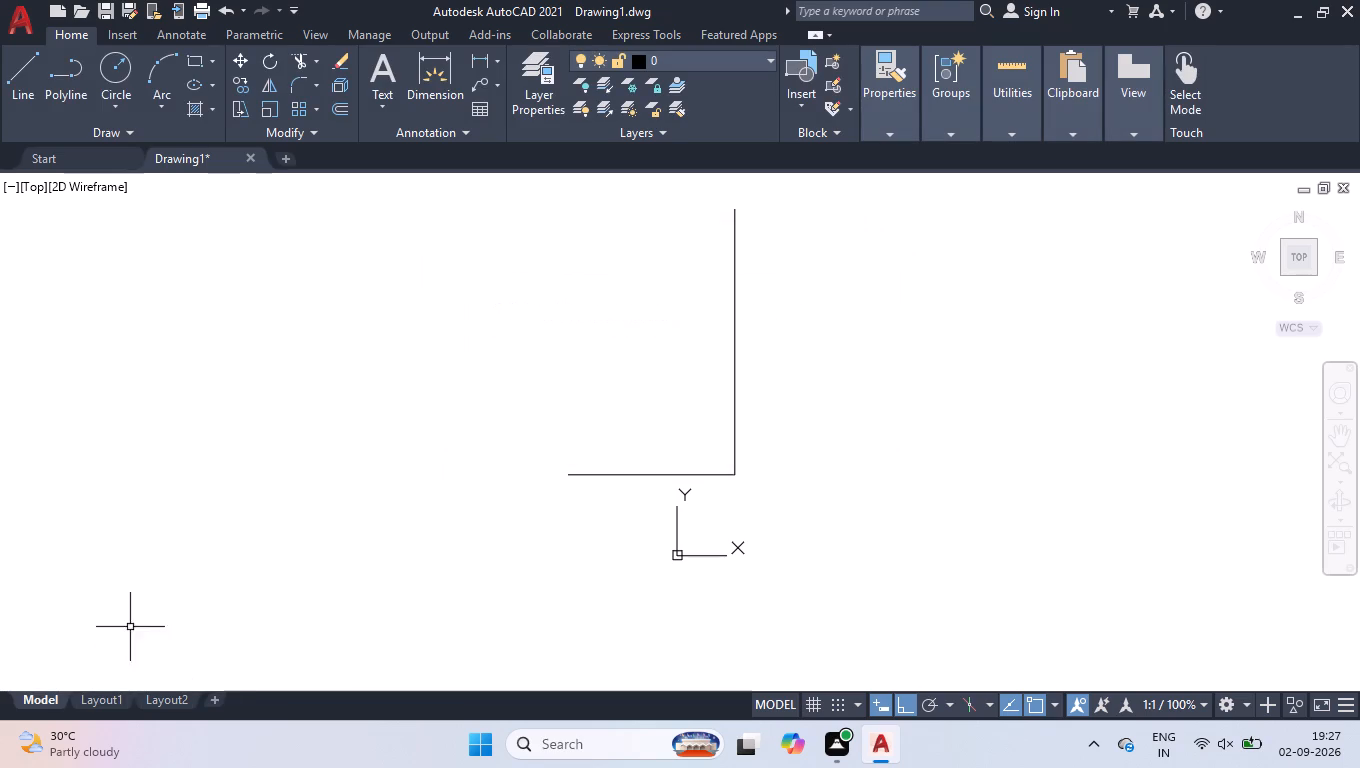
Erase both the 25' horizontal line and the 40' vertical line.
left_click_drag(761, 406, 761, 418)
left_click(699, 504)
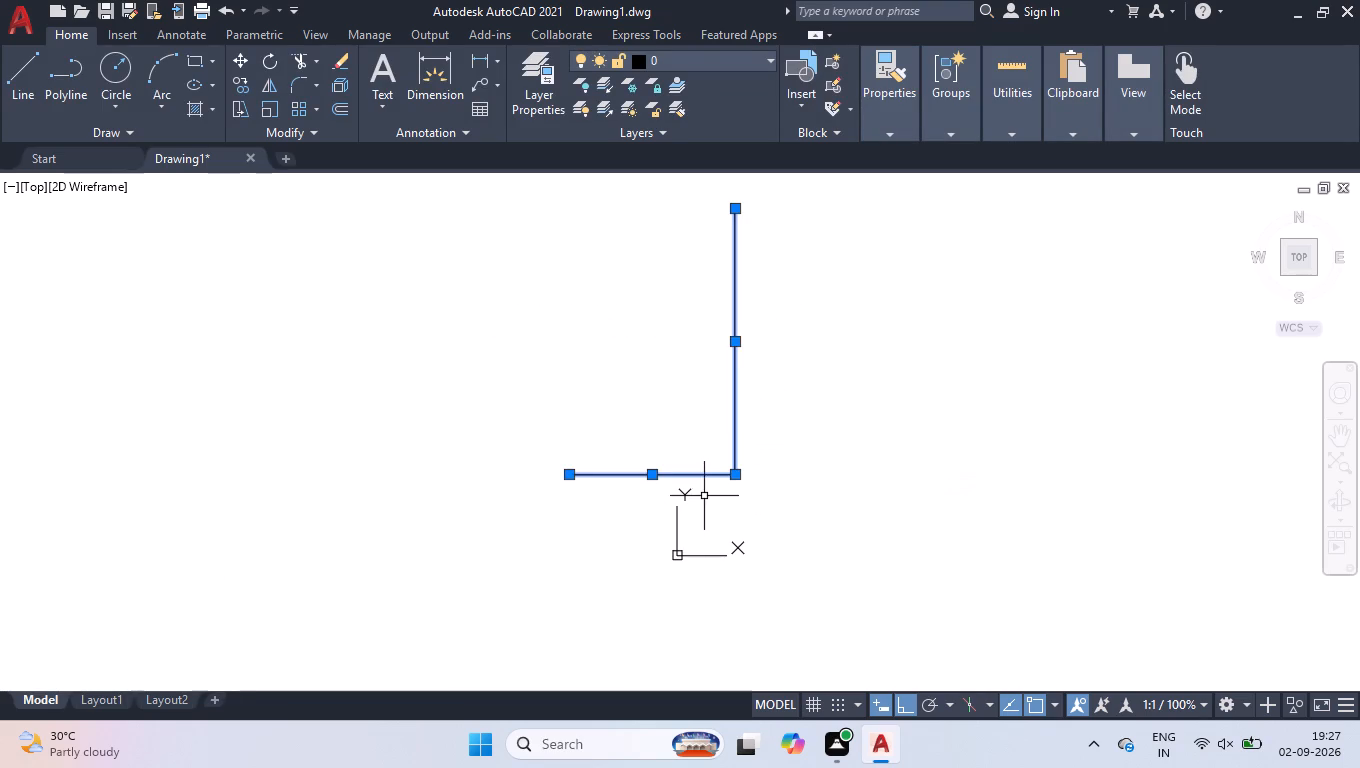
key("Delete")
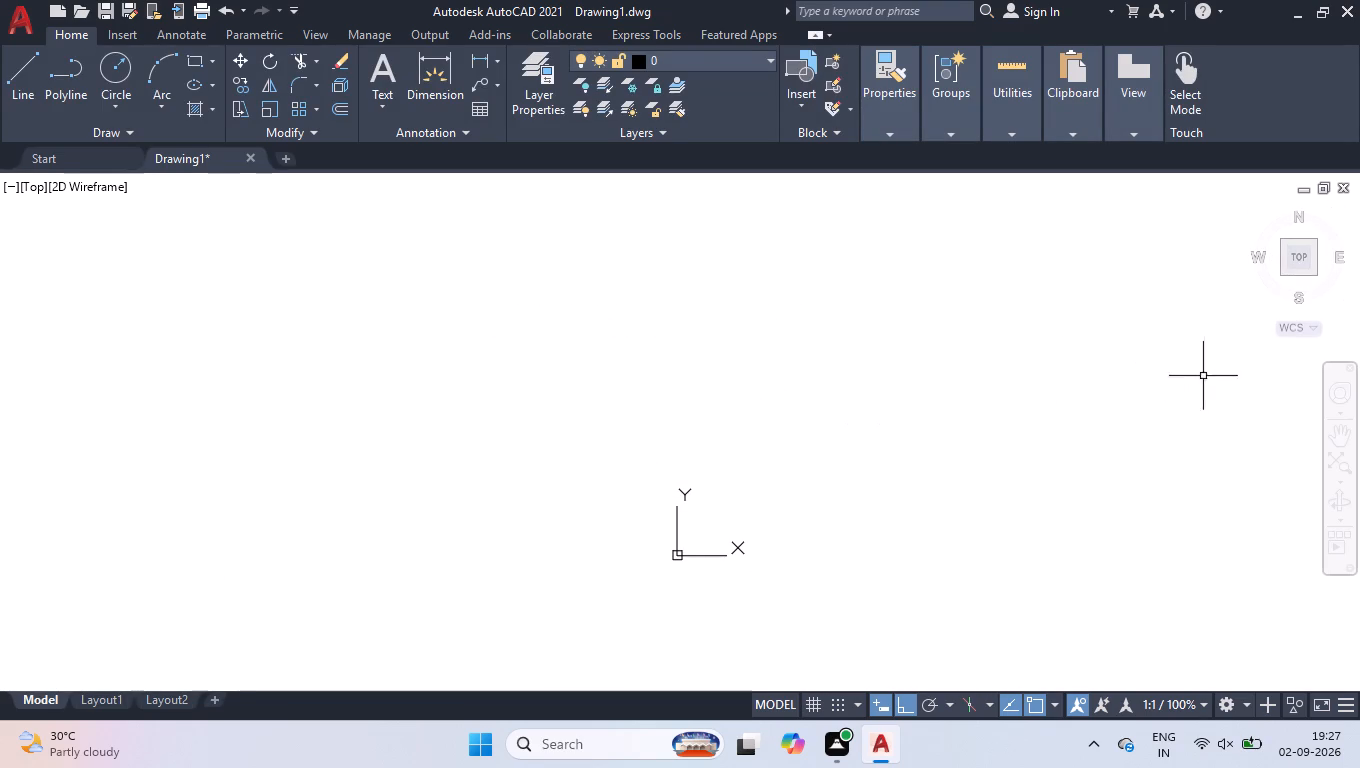
Draw a closed rectangle from lines, 25' wide and 40' high, beginning at its lower-left corner, and fit it in the view.
scroll(1194, 416, "up", 2)
key("l")
key("Return")
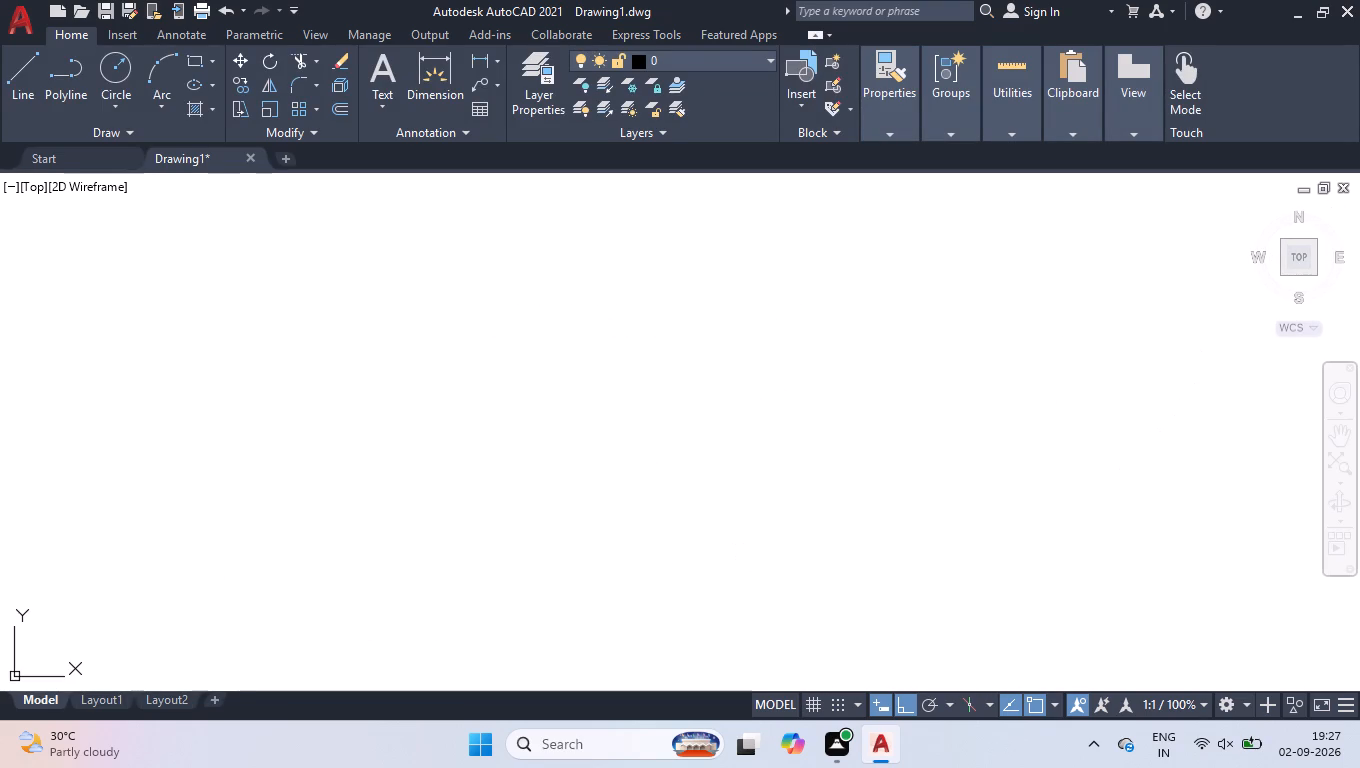
left_click(236, 612)
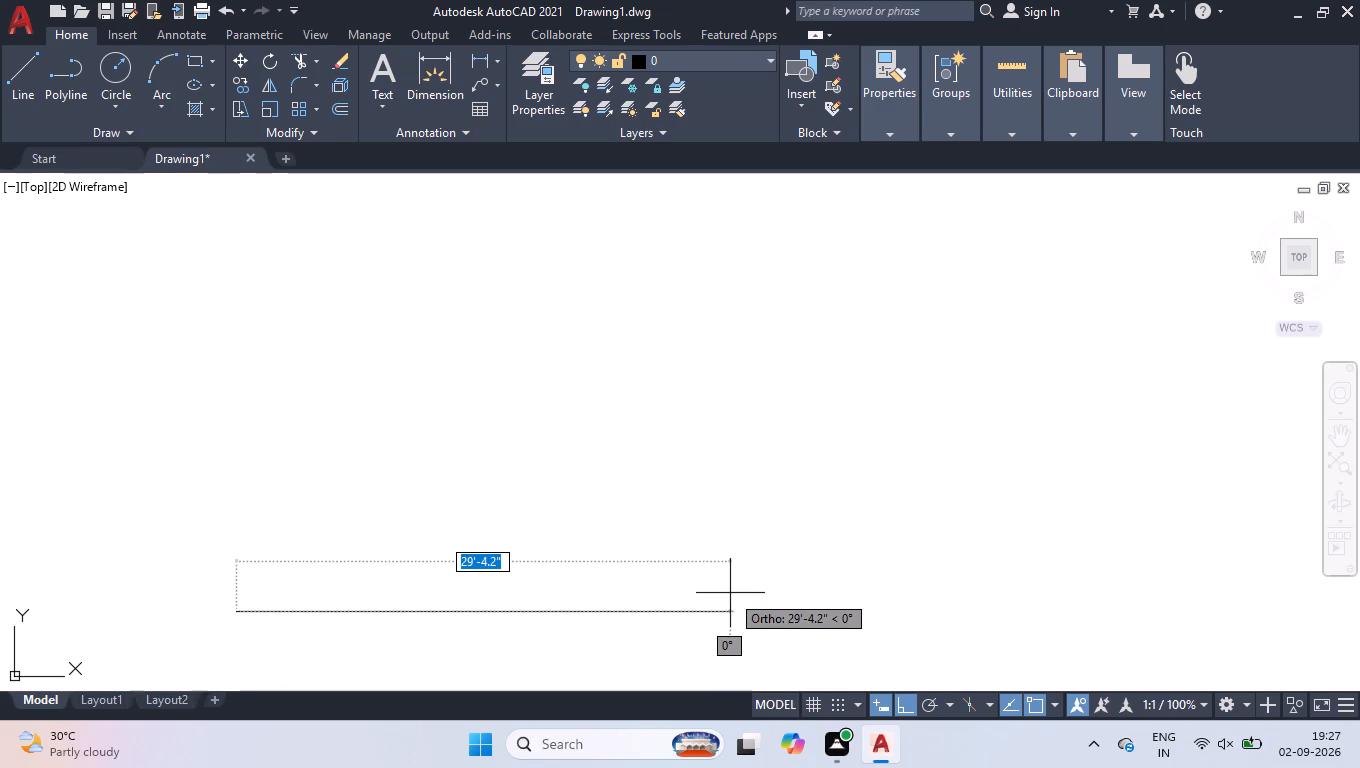
type("25")
key("apostrophe")
key("Return")
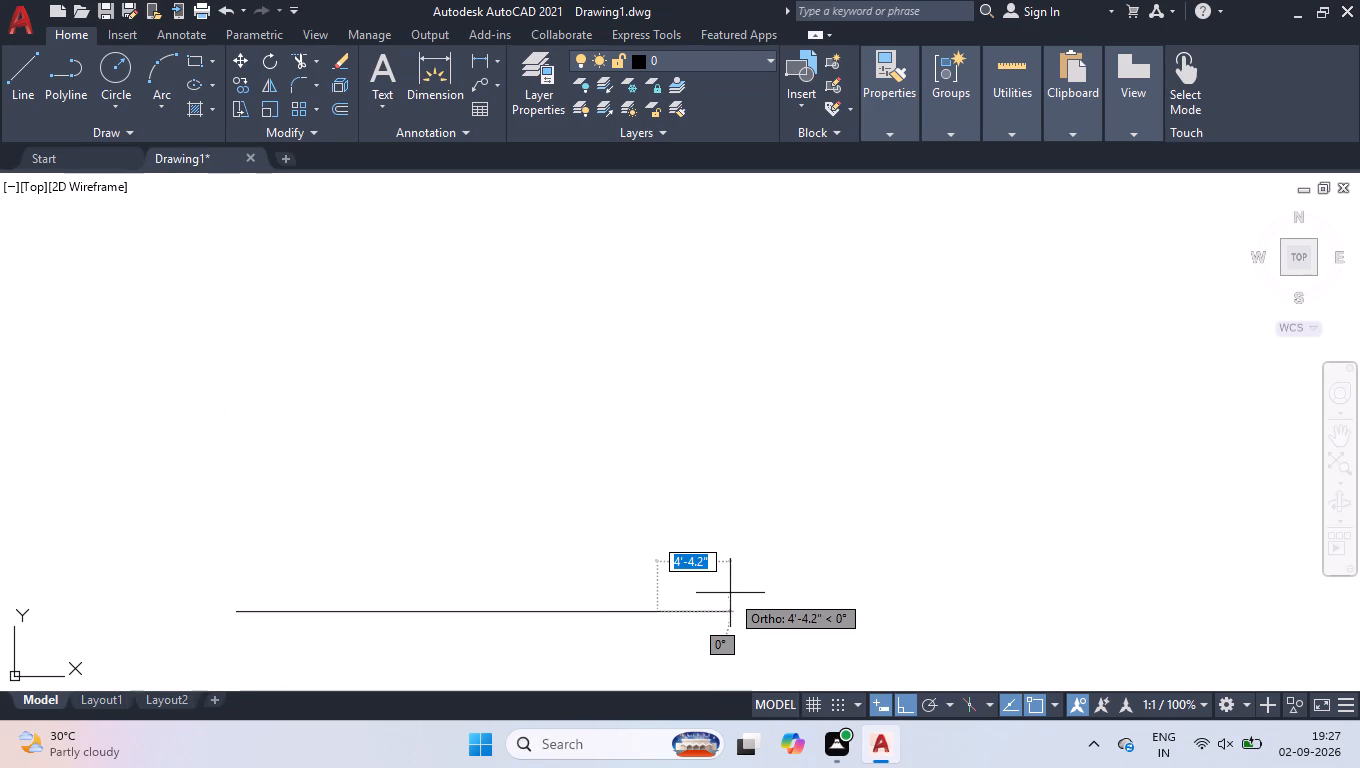
key("4")
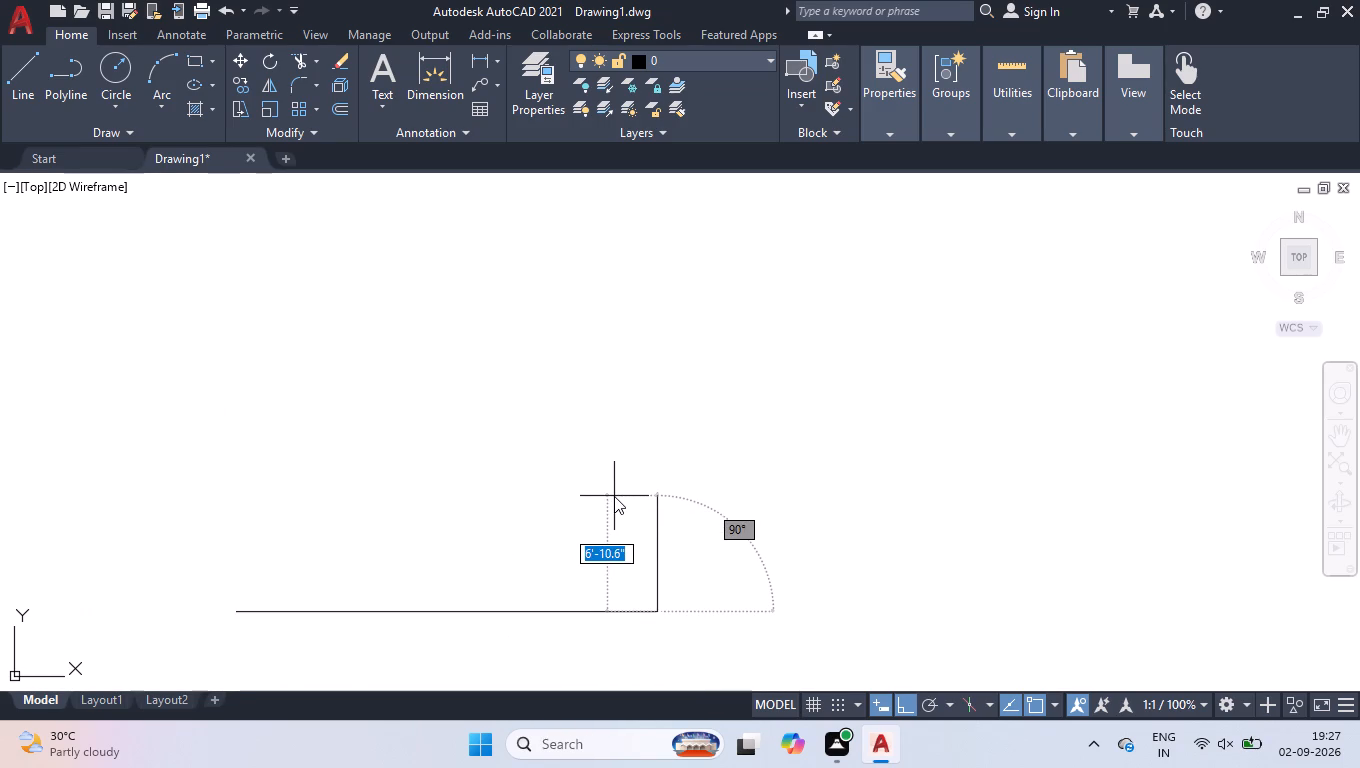
type("0'")
key("Return")
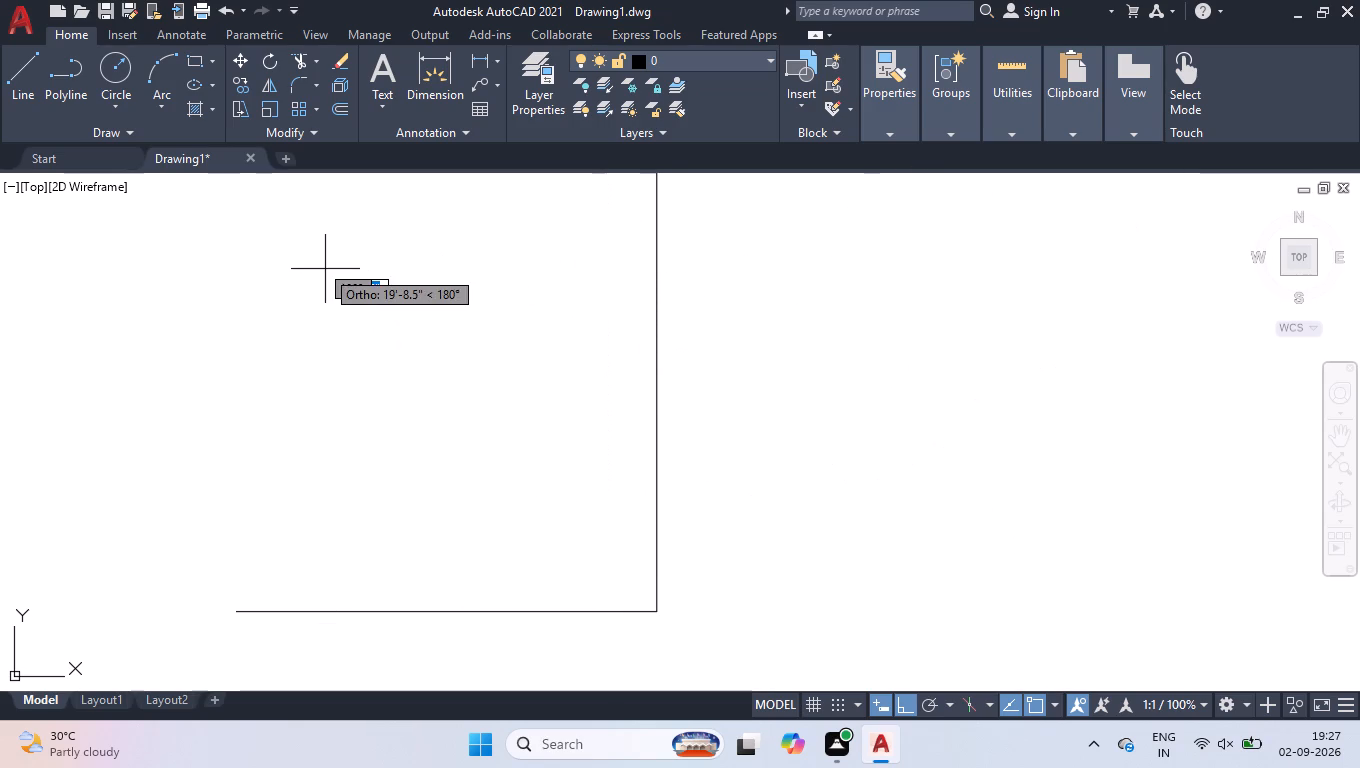
key("2")
key("5")
key("apostrophe")
key("Return")
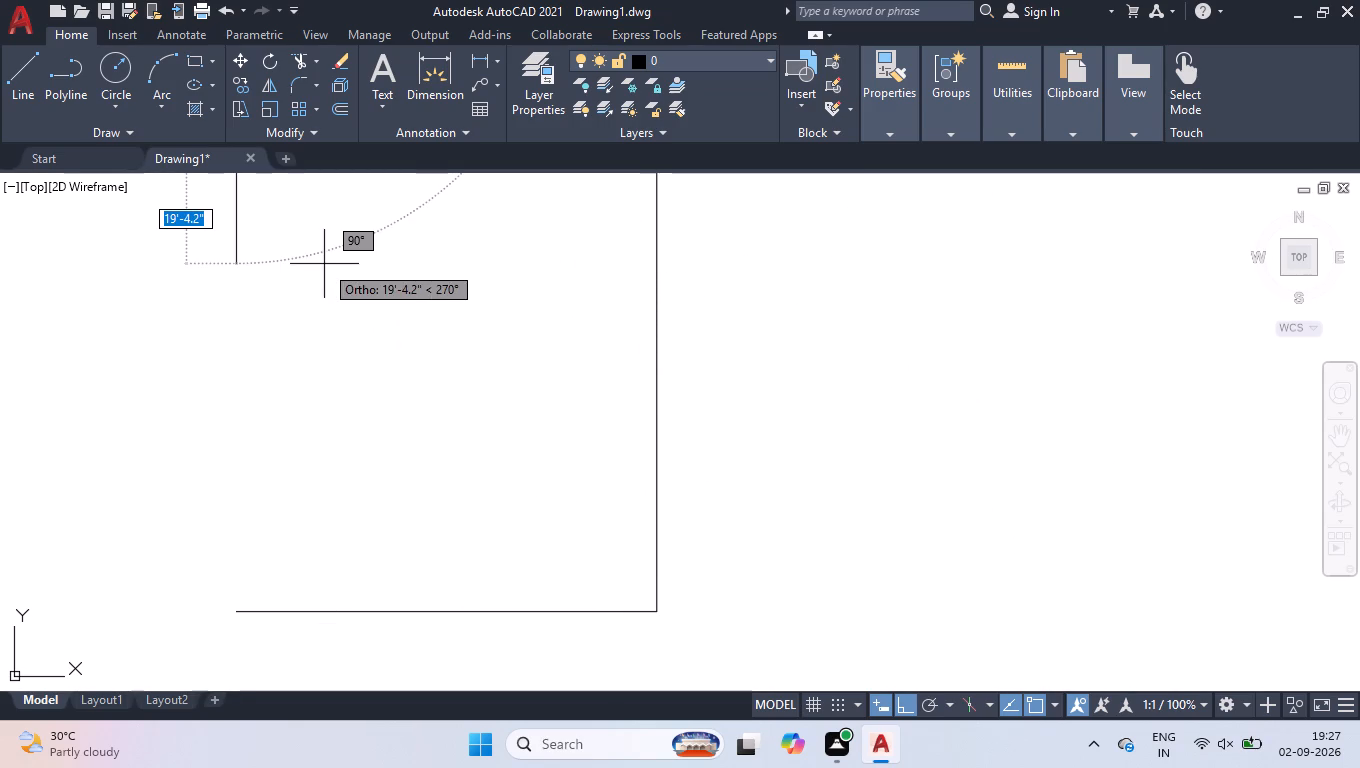
key("c")
key("Return")
left_click(1300, 256)
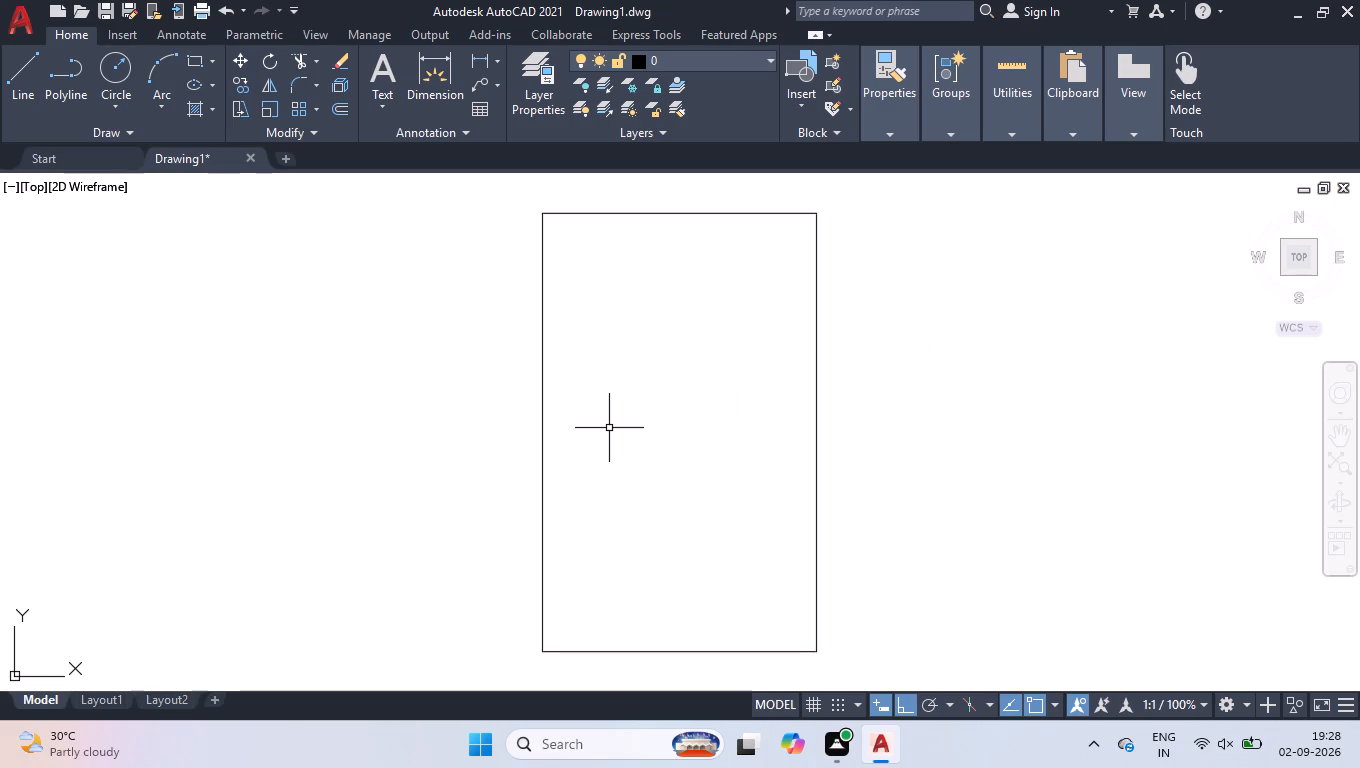
Offset the top edge of the rectangle 2' inward.
type("off")
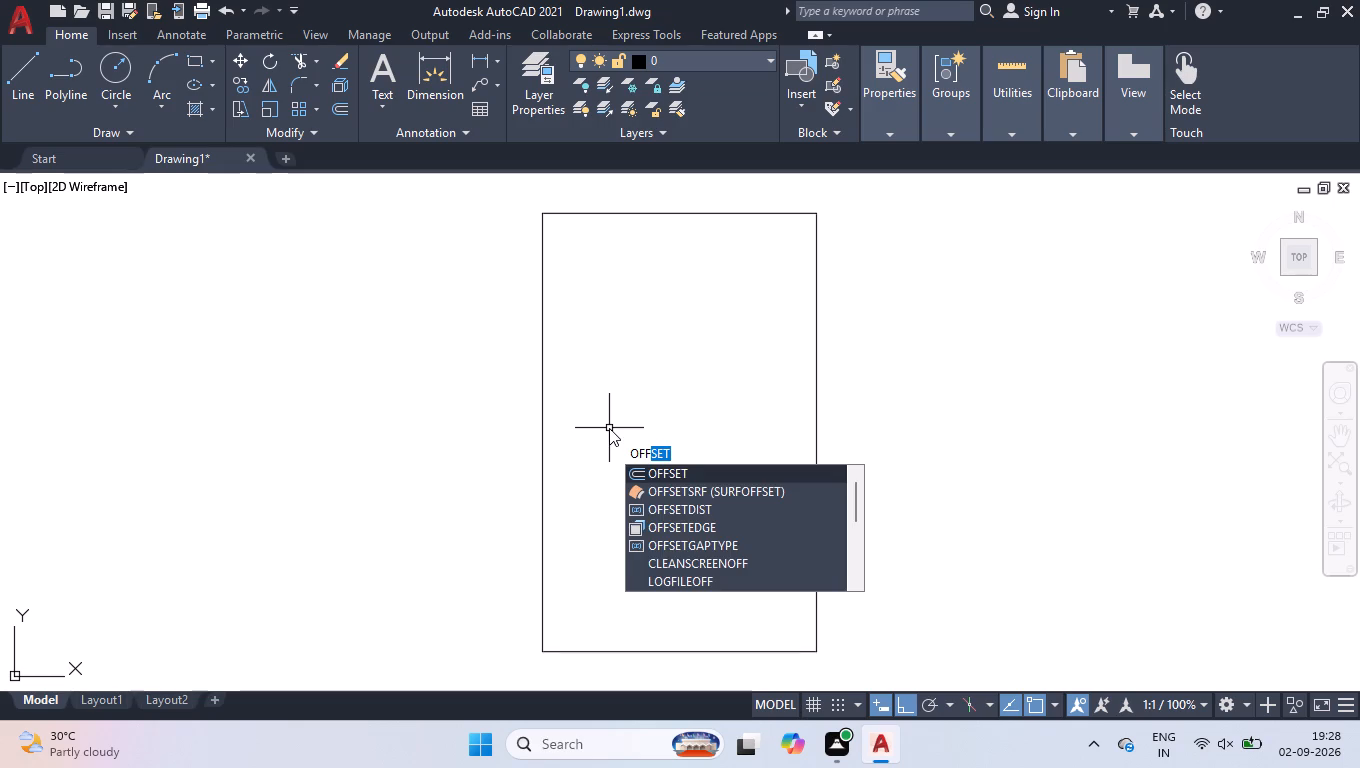
key("Return")
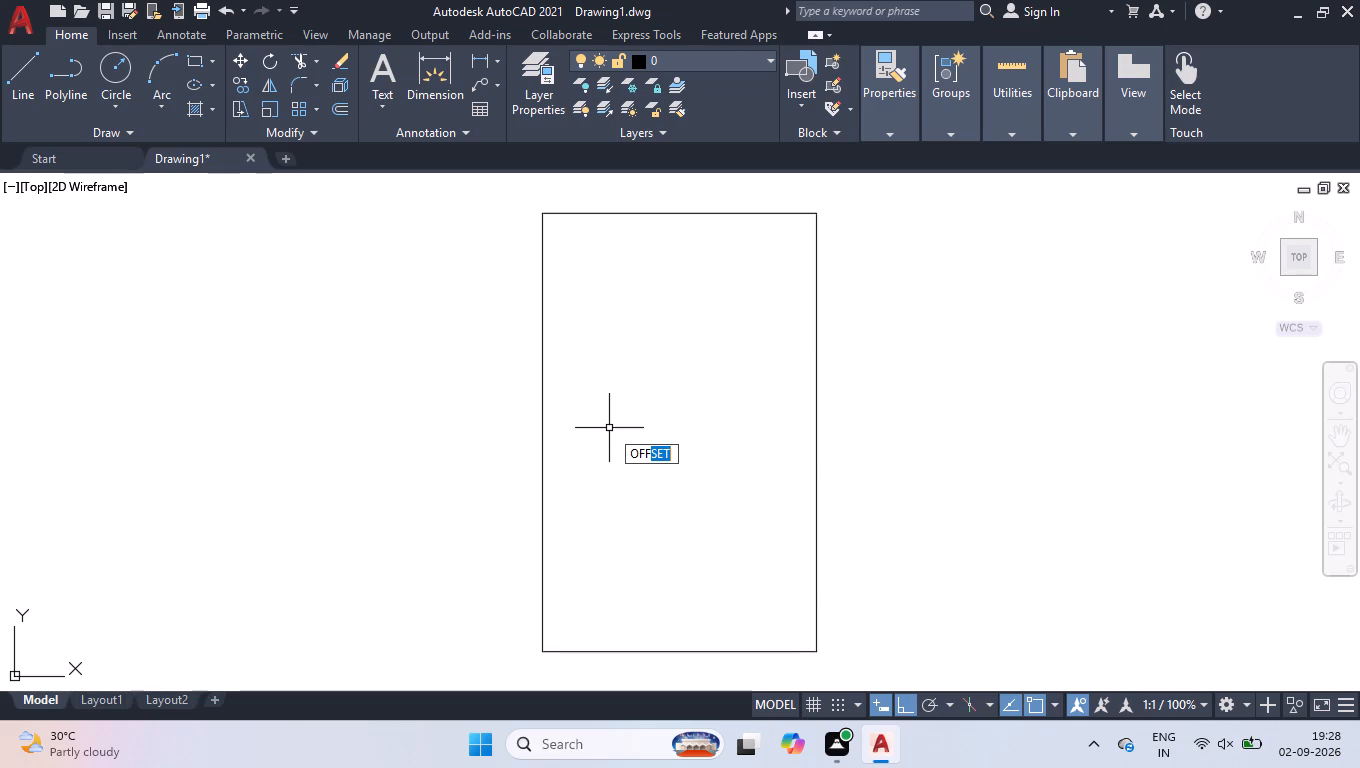
type("2'")
key("Return")
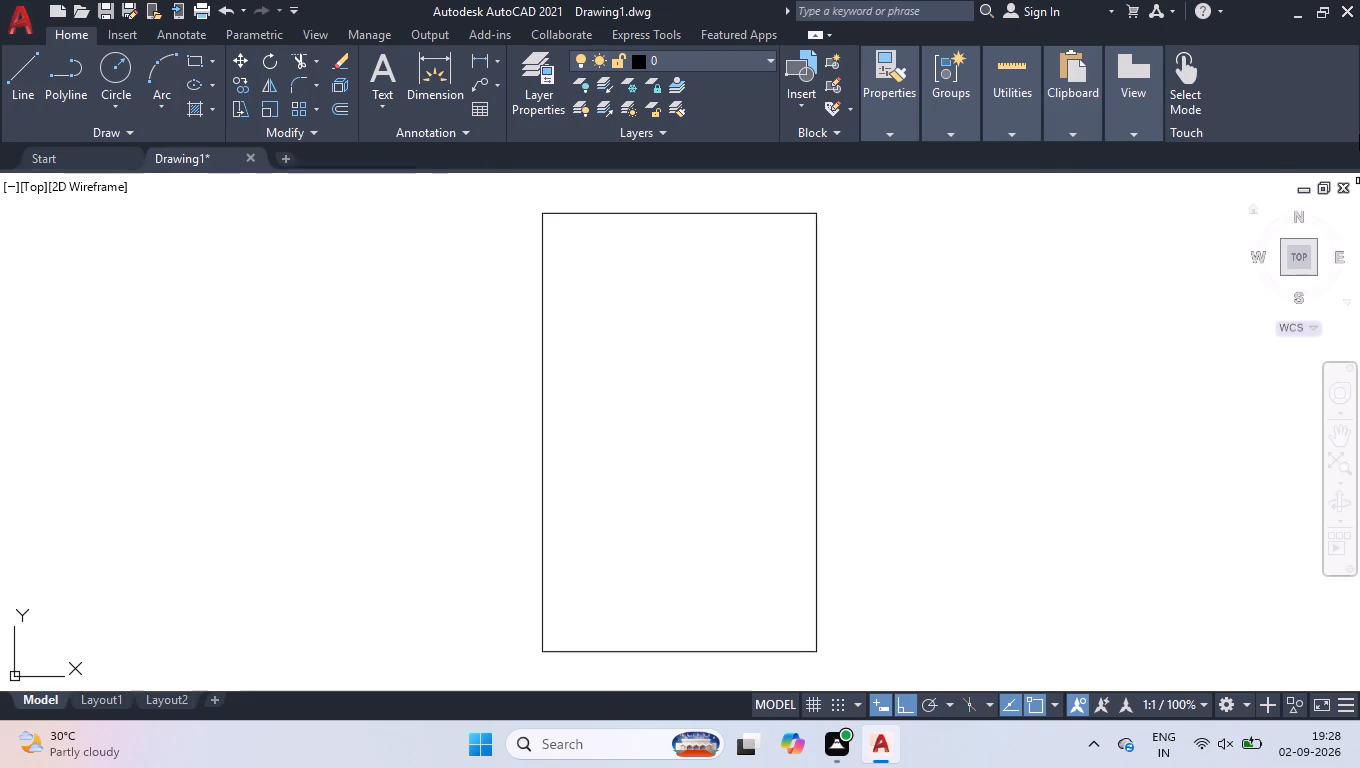
left_click_drag(1359, 220, 1359, 260)
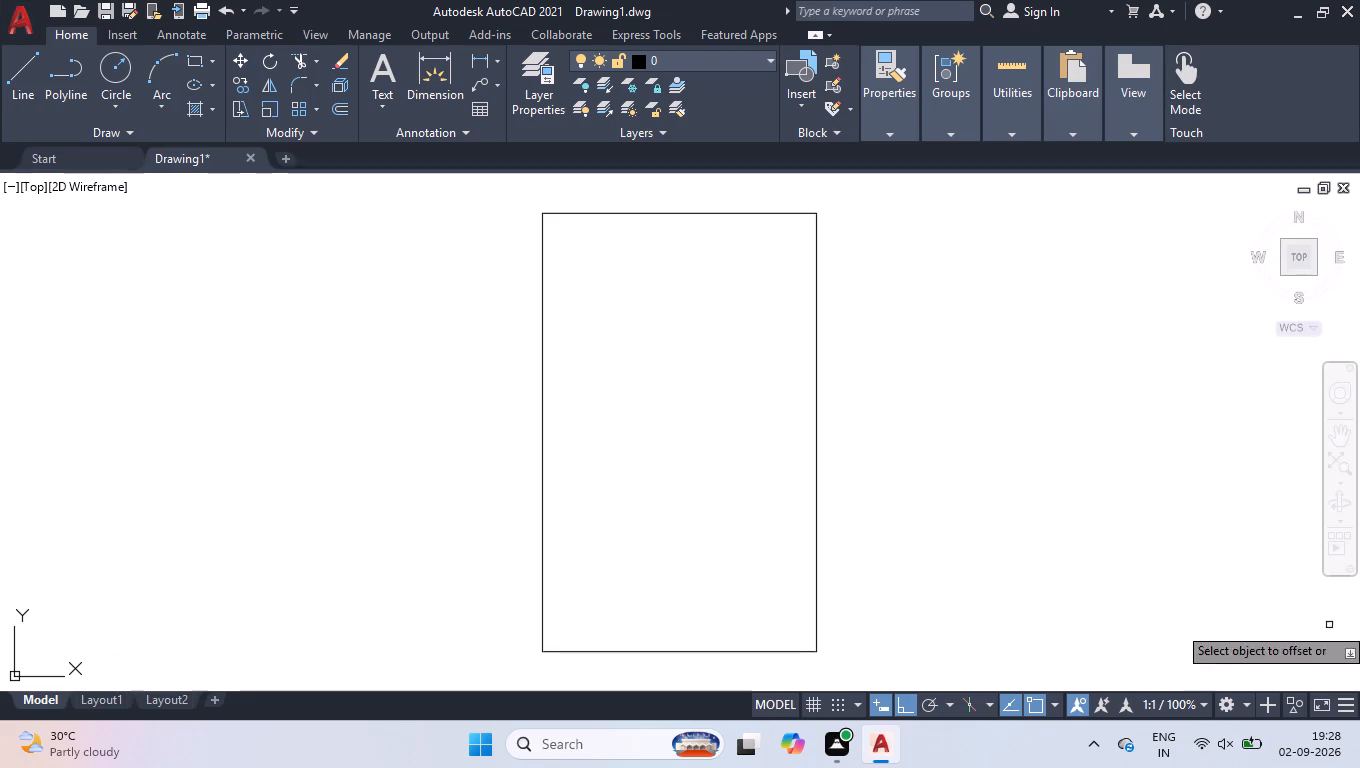
left_click(646, 213)
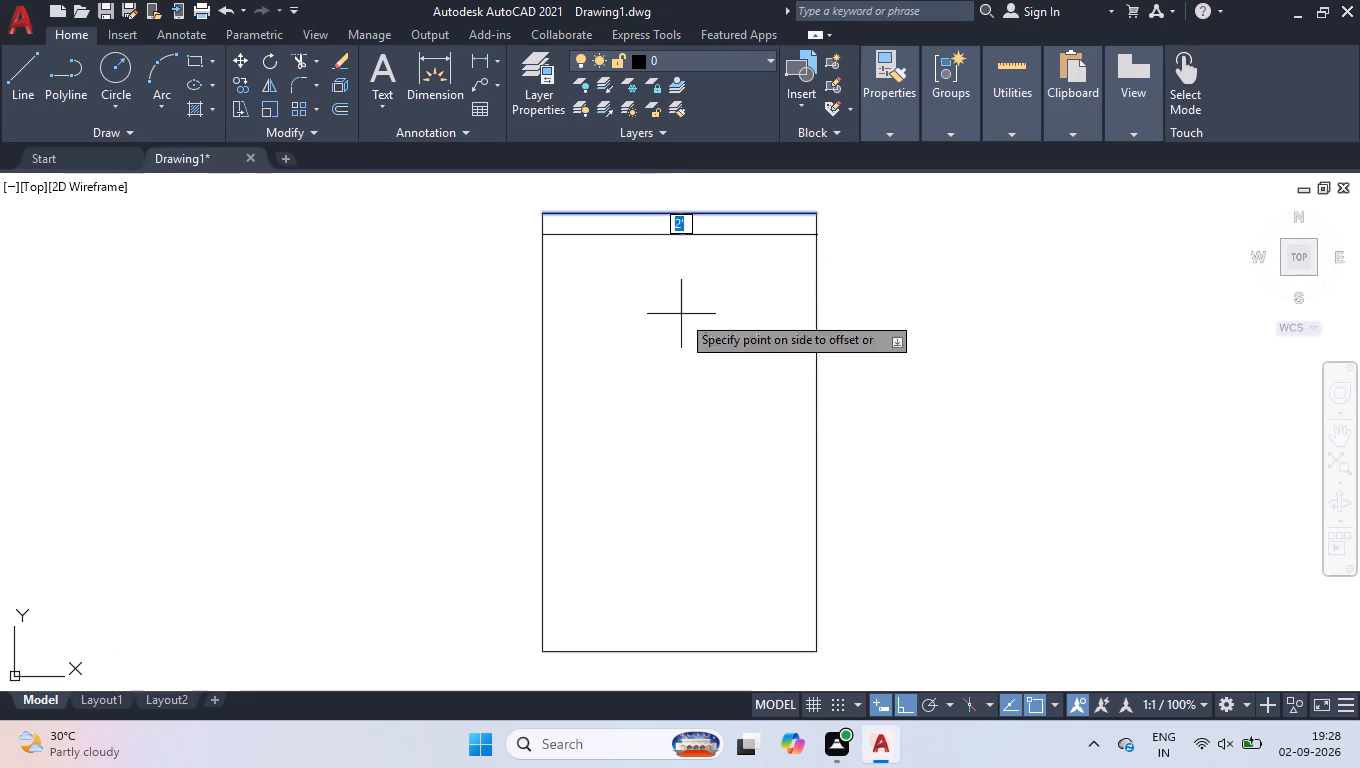
left_click(687, 351)
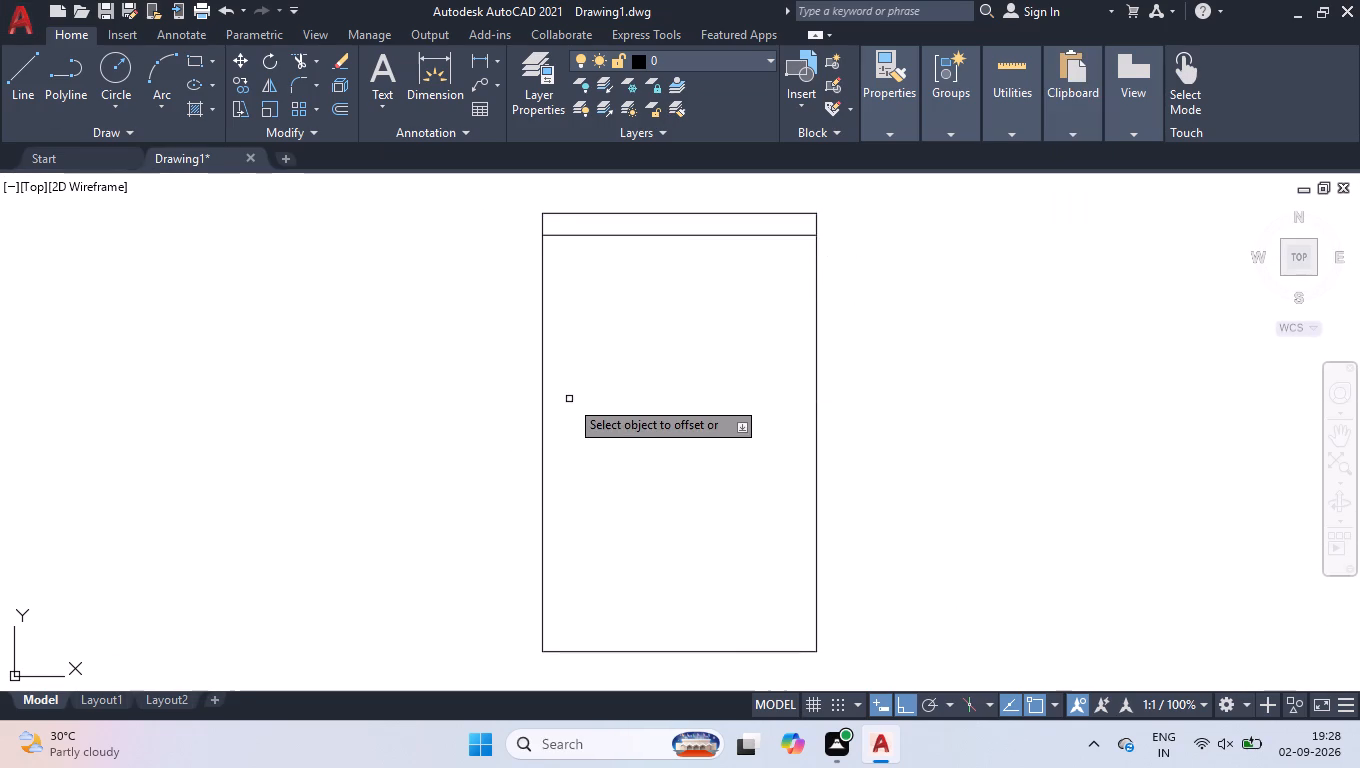
Offset the rectangle's left edge 1'7" inward and its right edge 1' inward.
left_click(542, 441)
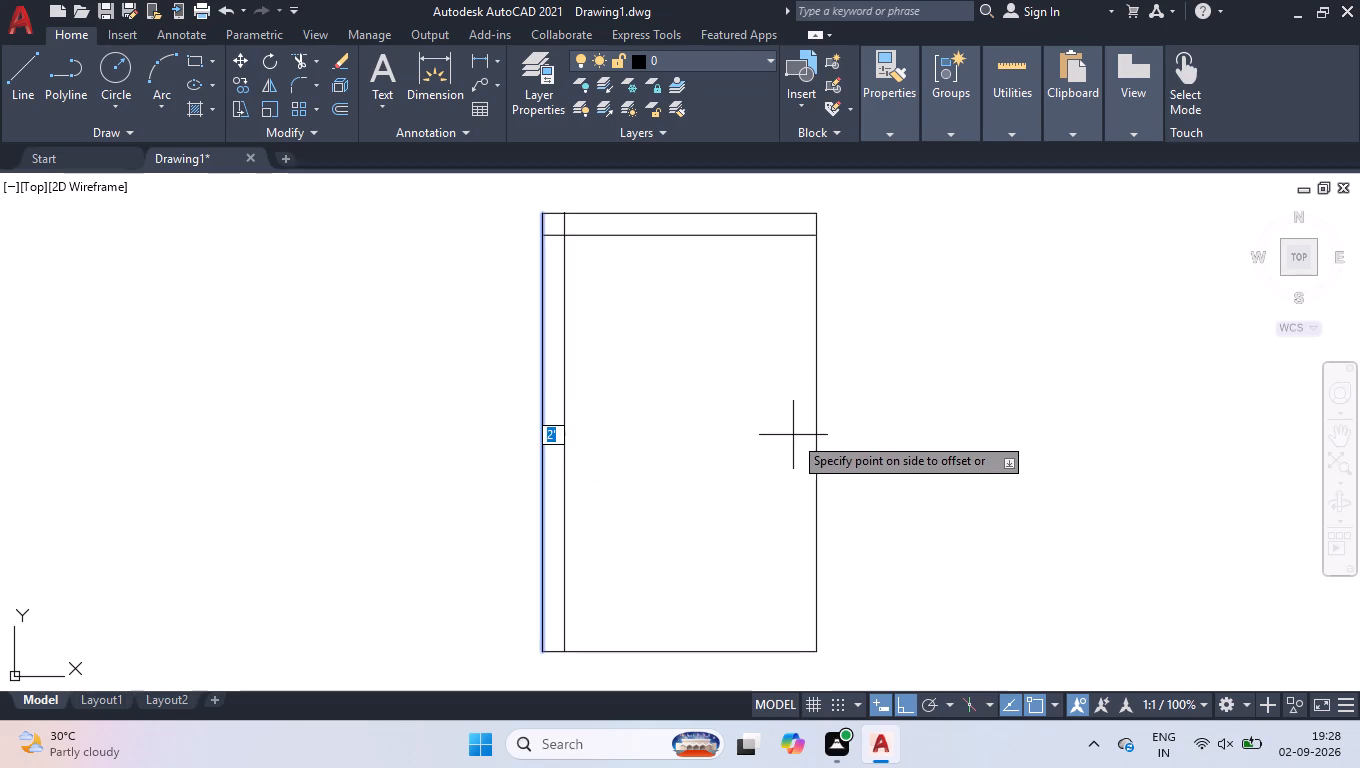
key("1")
key("apostrophe")
key("7")
key("Return")
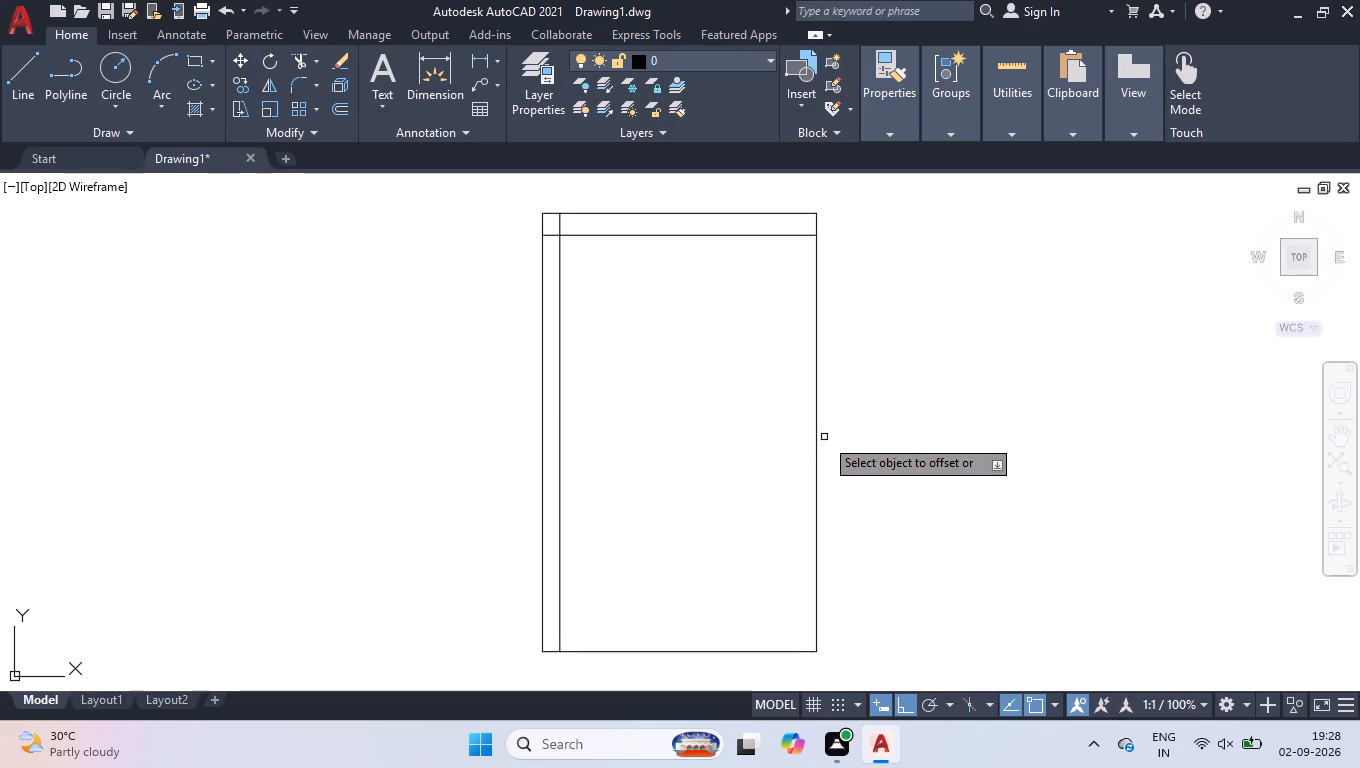
left_click(815, 437)
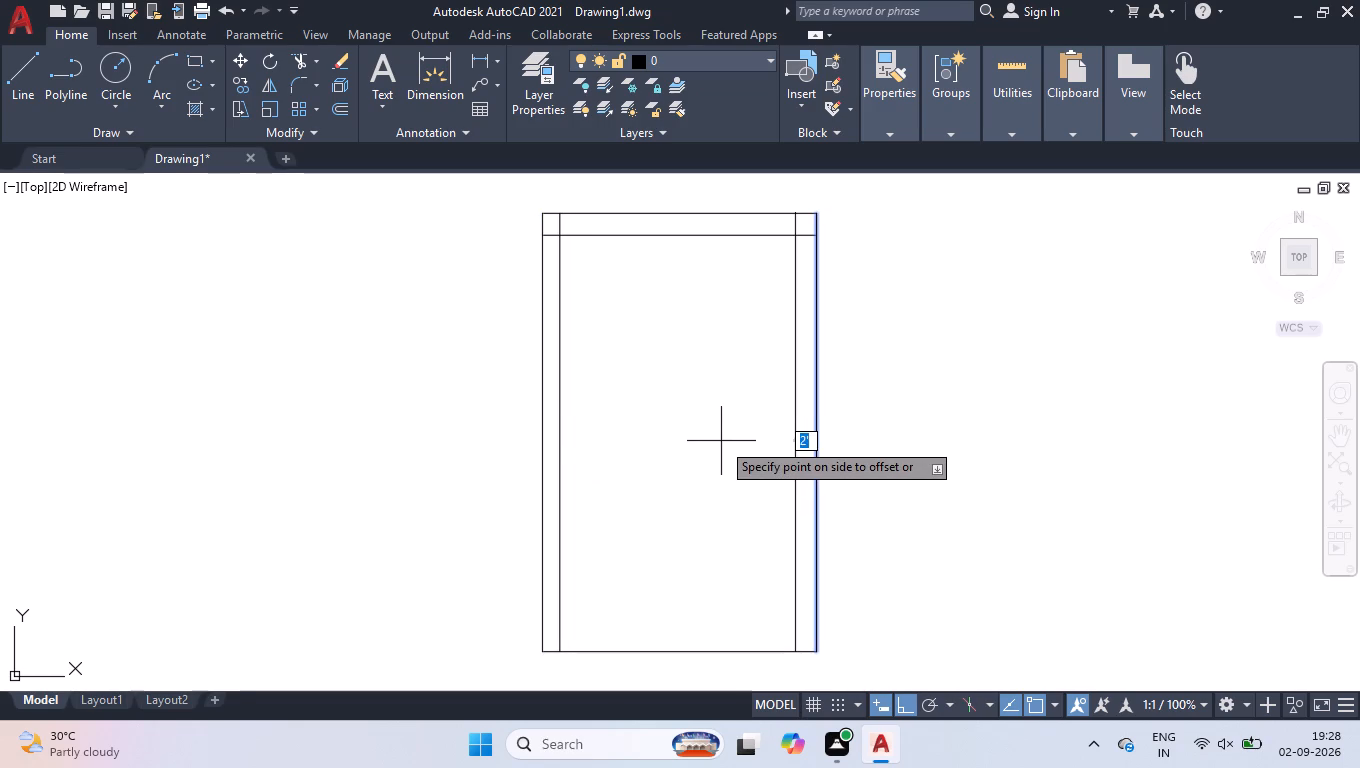
type("1'")
key("Return")
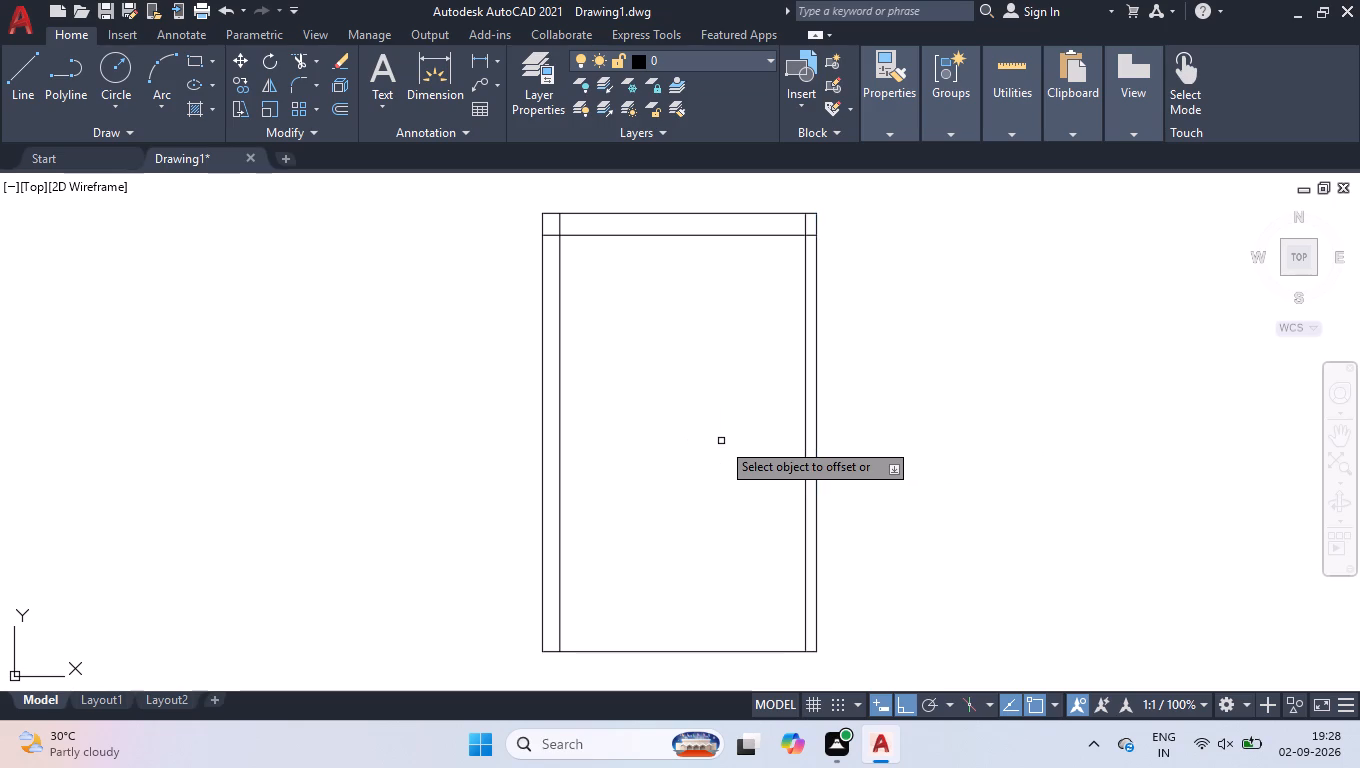
key("Return")
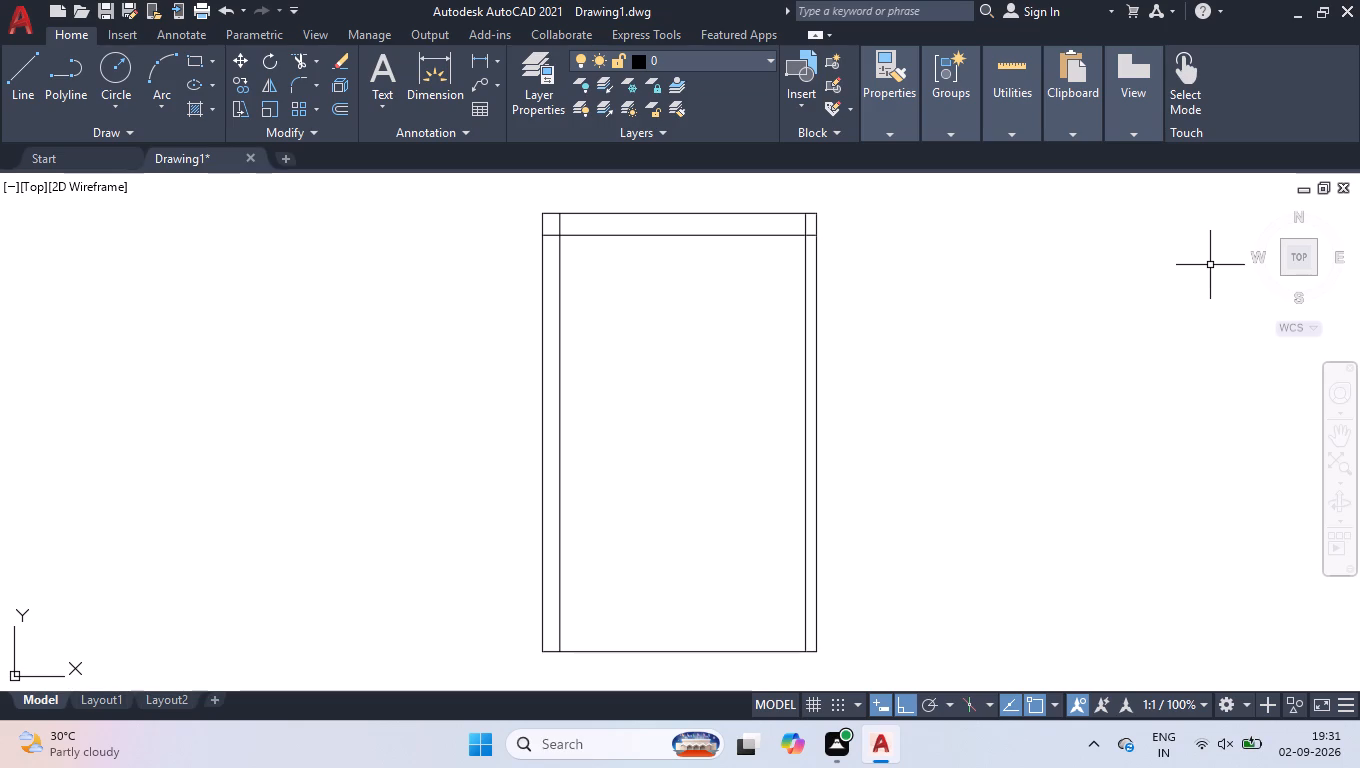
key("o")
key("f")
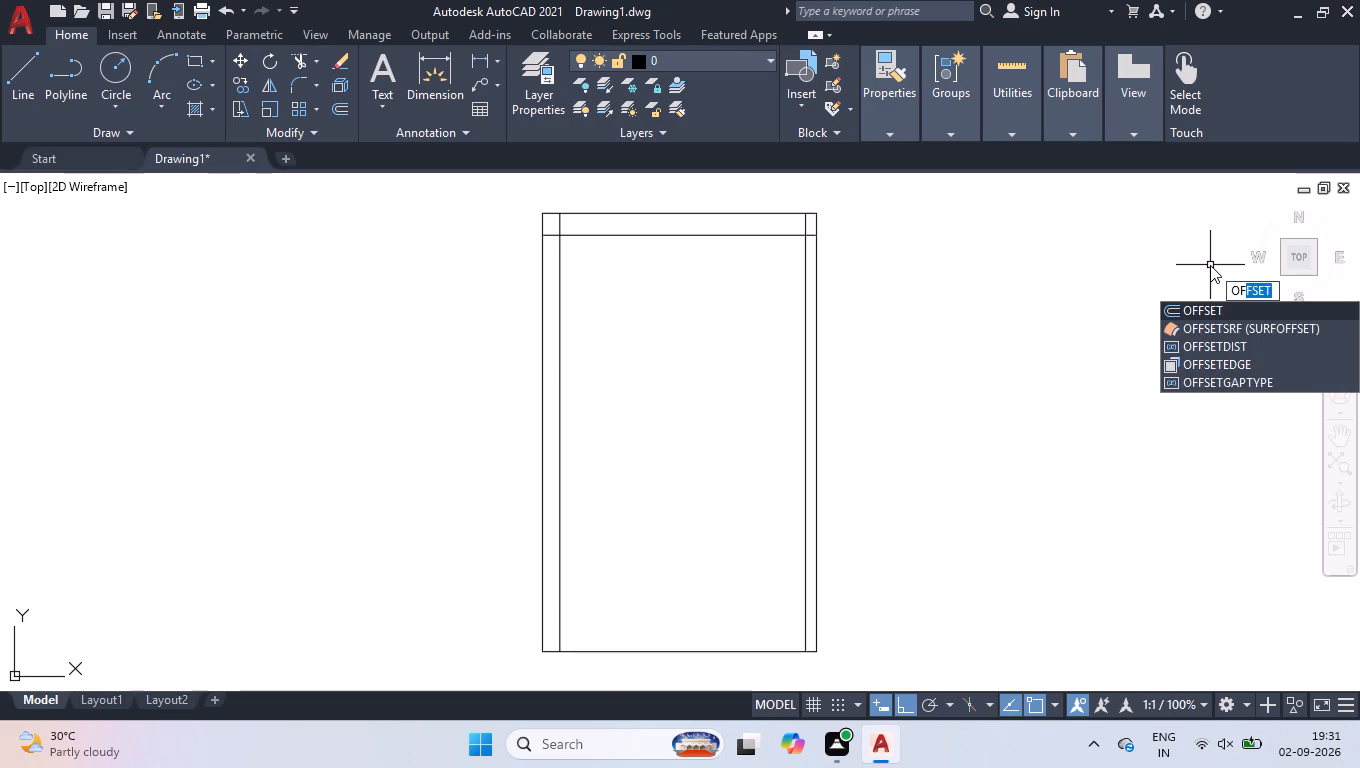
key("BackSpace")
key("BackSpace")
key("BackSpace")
Trim the overhanging ends of the three offset lines where they cross at the upper-left and upper-right corners.
key("t")
key("r")
key("Return")
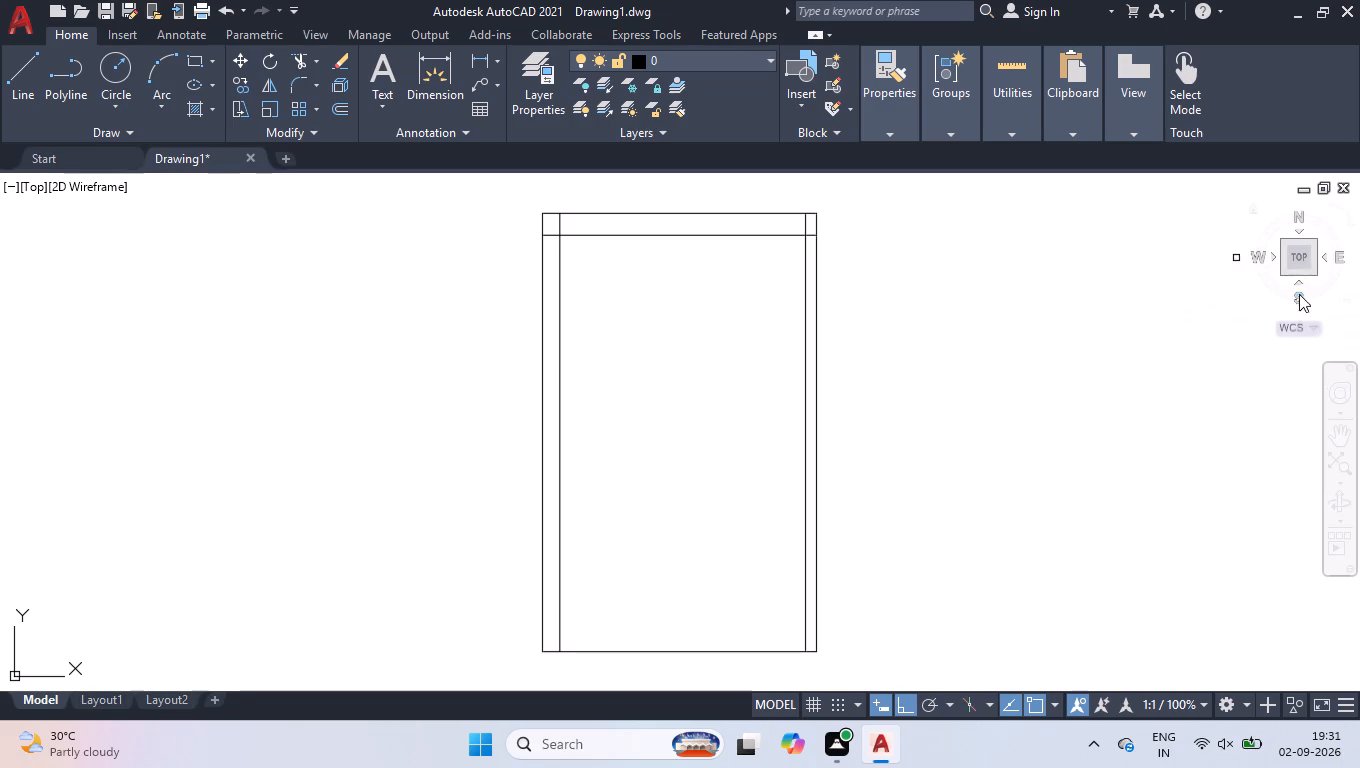
scroll(553, 233, "up", 5)
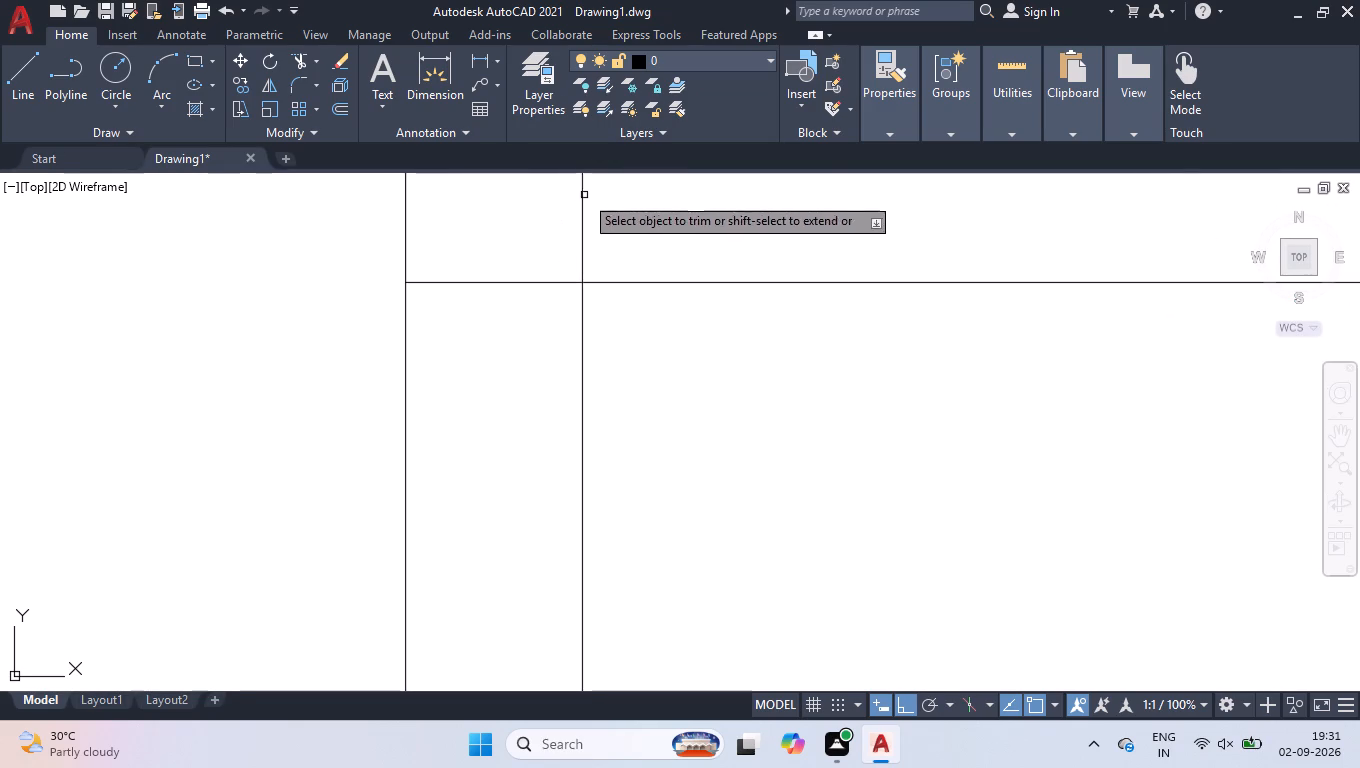
left_click(599, 195)
left_click(511, 332)
scroll(683, 364, "down", 3)
scroll(815, 400, "down", 1)
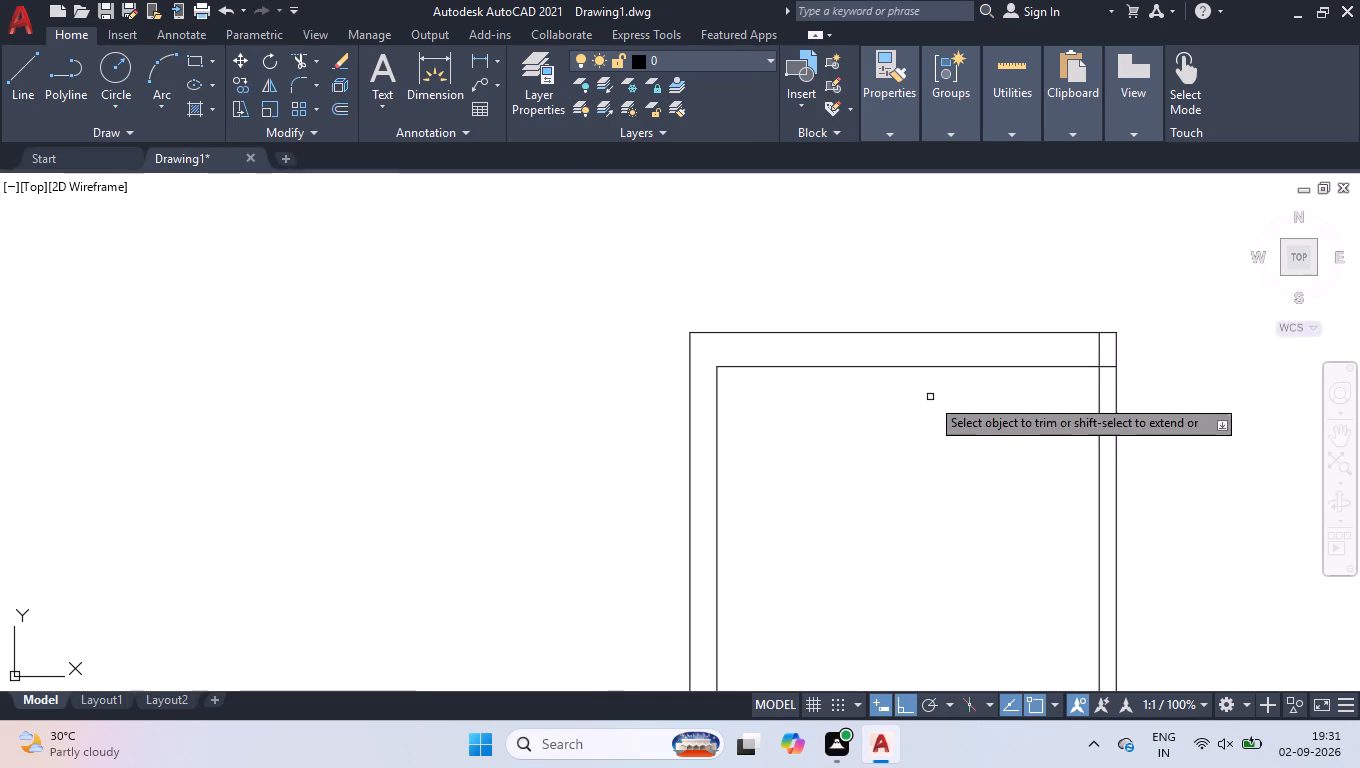
scroll(1136, 391, "up", 3)
left_click_drag(918, 198, 930, 216)
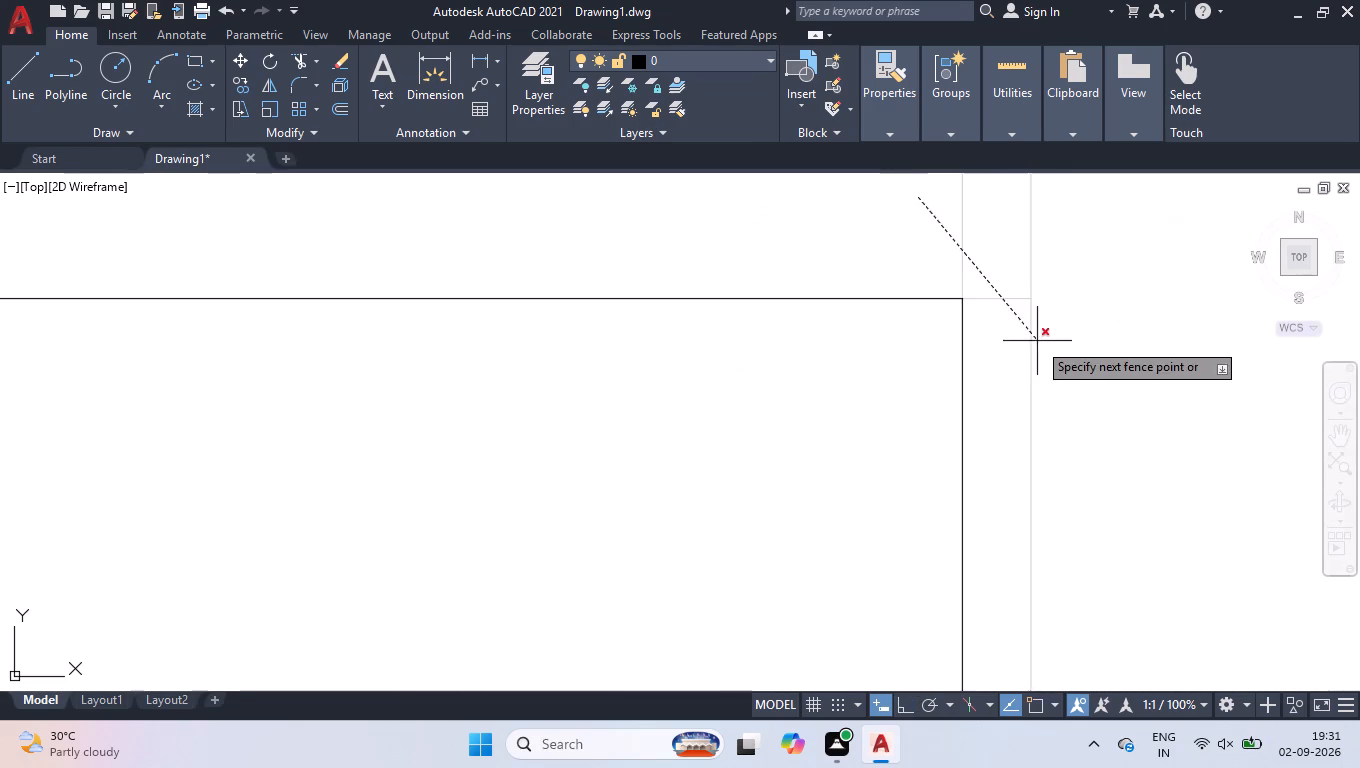
left_click(999, 342)
scroll(1127, 269, "down", 2)
scroll(1135, 368, "down", 5)
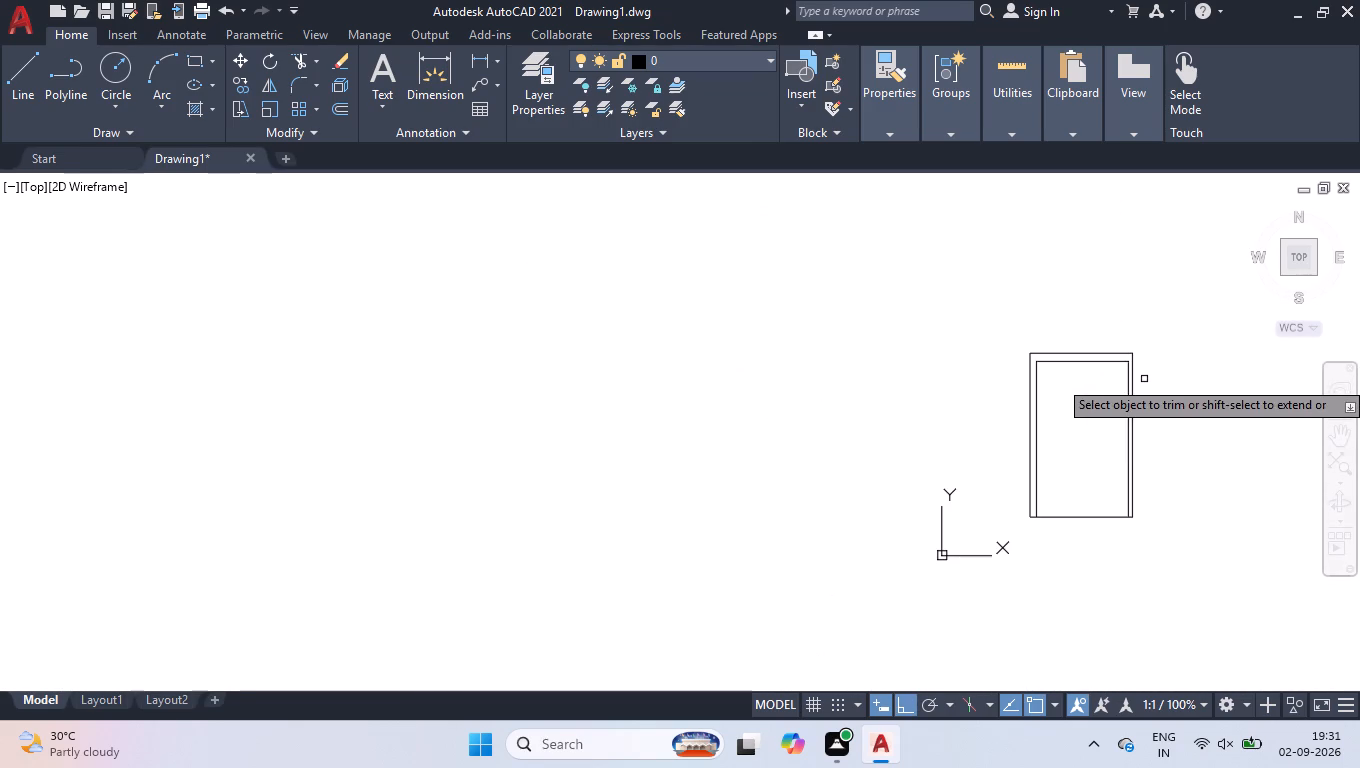
key("Return")
Offset the top, left and right lines of the inner outline 9" inward to give the wall thickness.
type("off")
key("Return")
key("9")
key("Return")
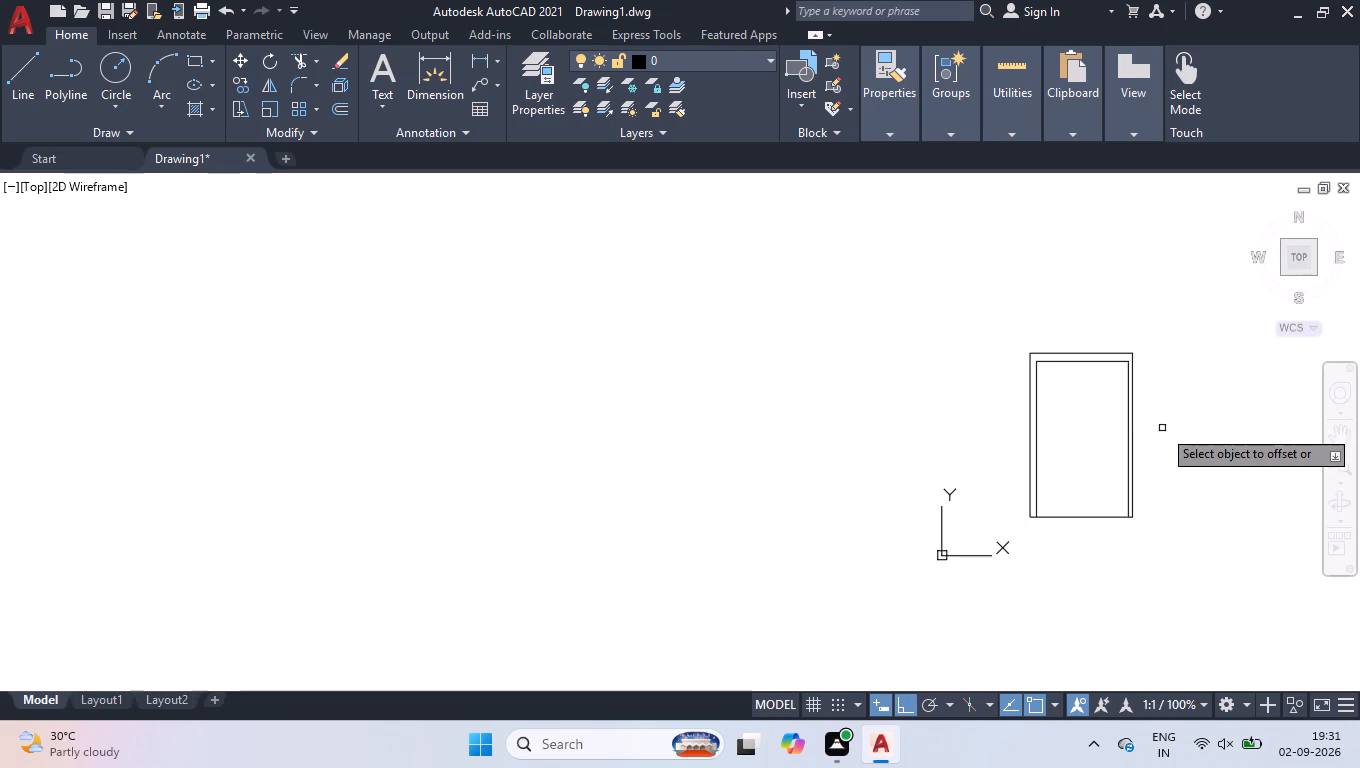
scroll(1154, 483, "up", 2)
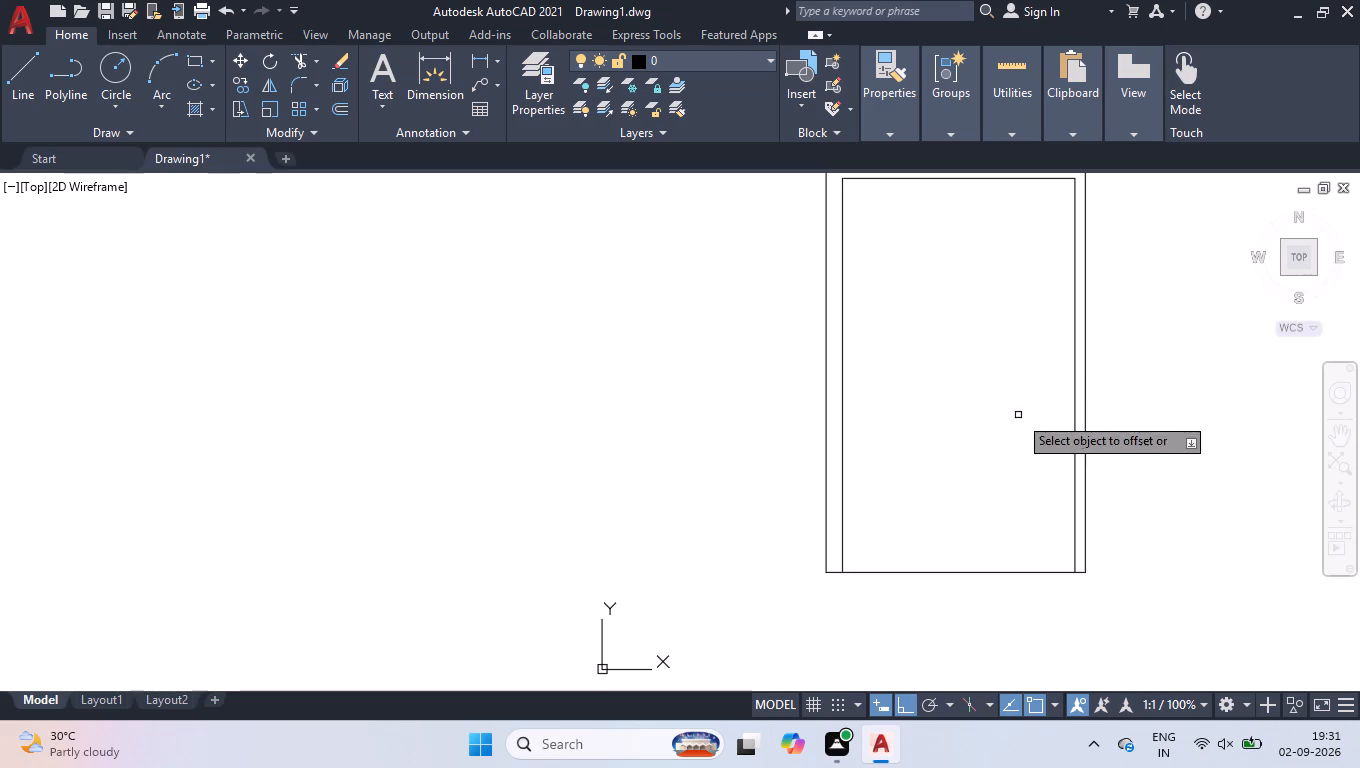
scroll(1018, 415, "down", 1)
scroll(1022, 279, "up", 2)
left_click(985, 250)
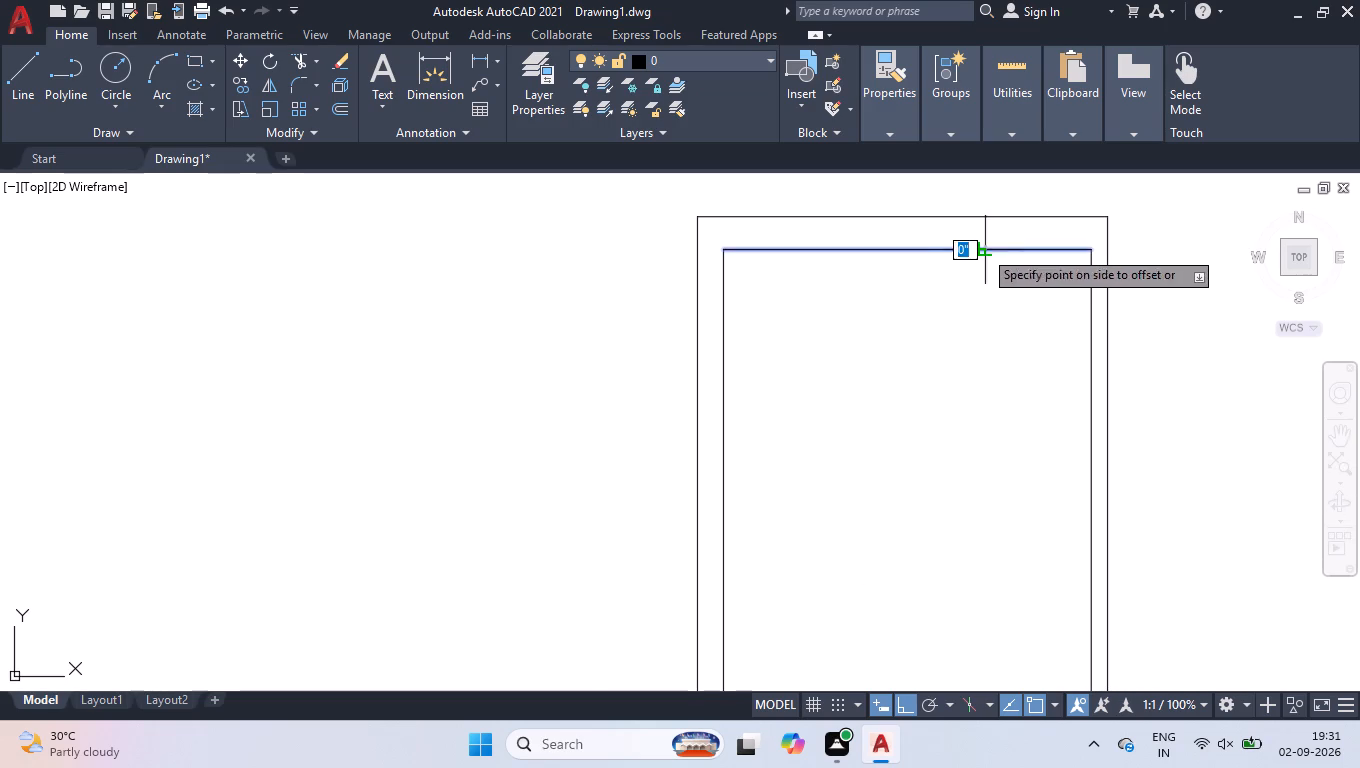
left_click(954, 340)
left_click(724, 376)
left_click(782, 412)
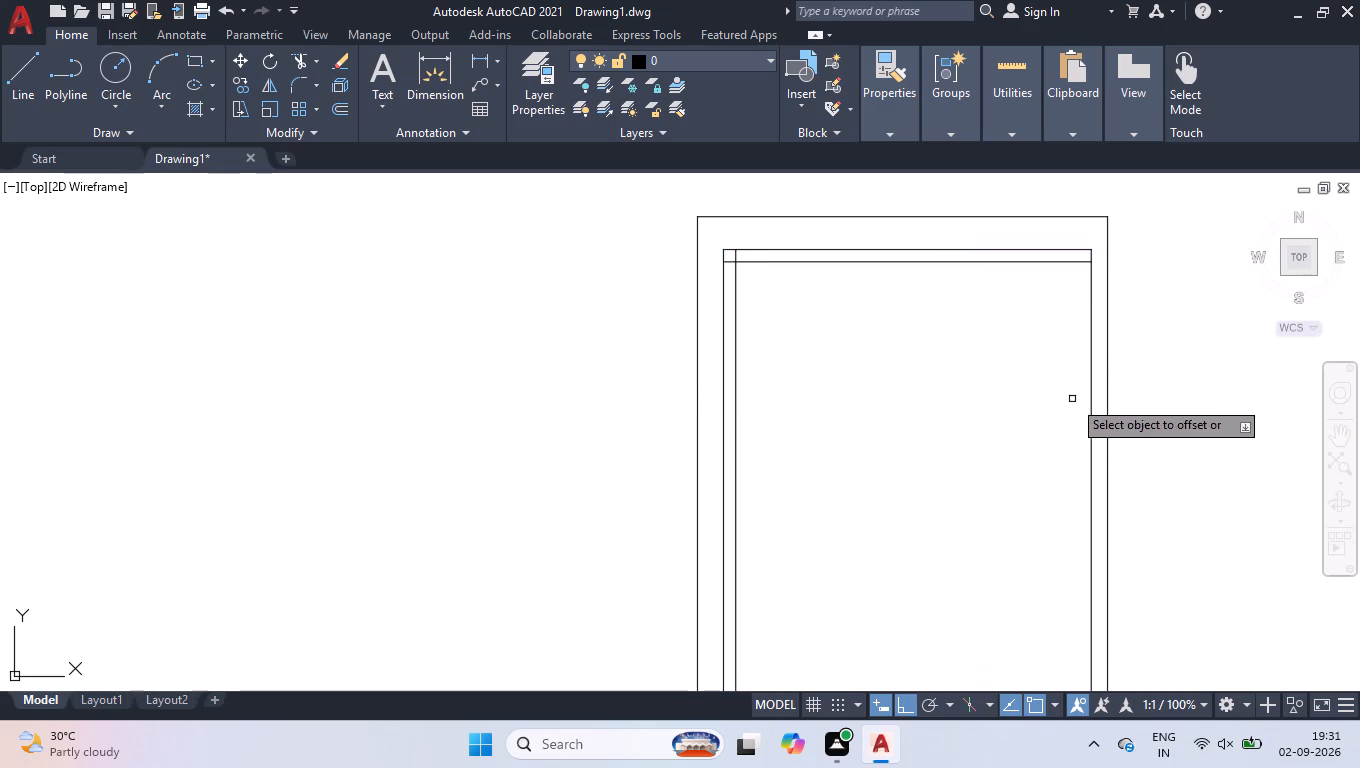
left_click(1091, 405)
left_click(1025, 430)
scroll(1009, 395, "down", 2)
key("space")
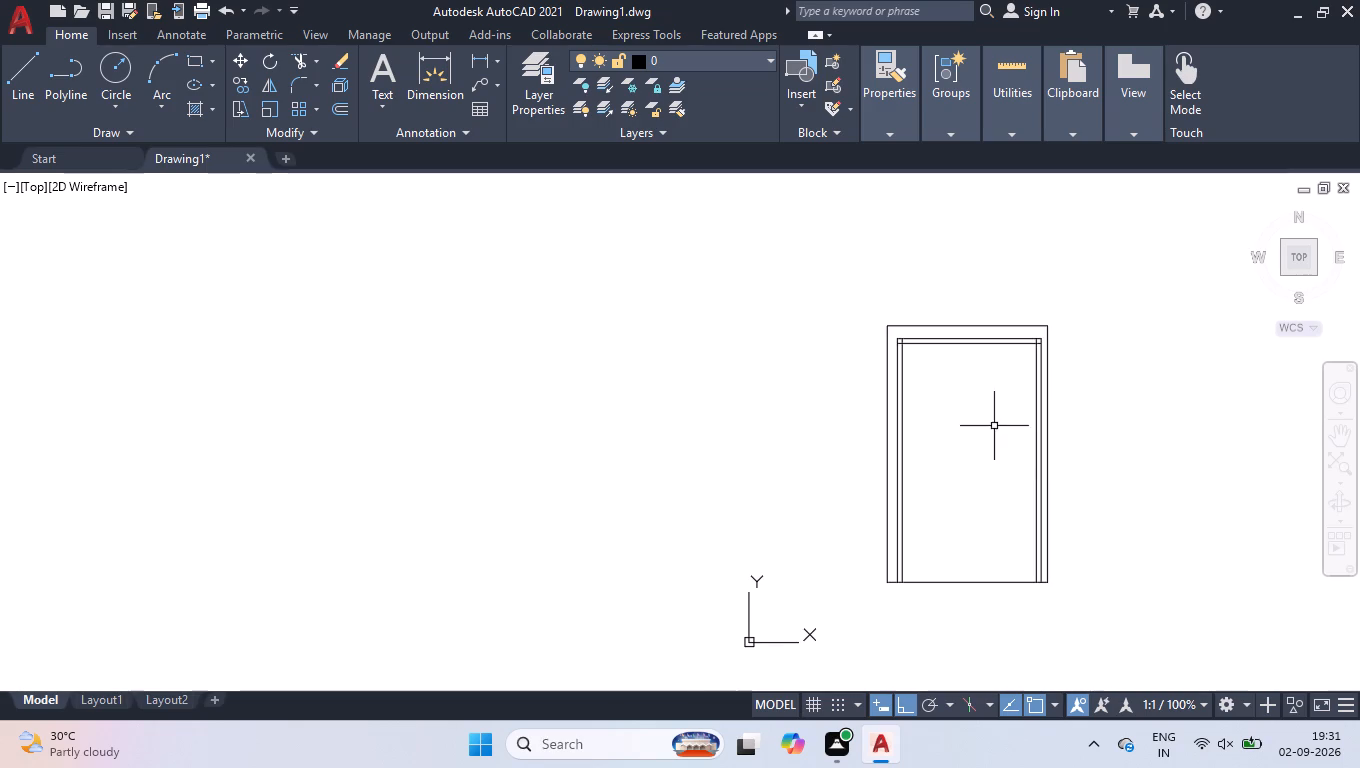
Trim the crossing ends of the 9" offset lines at the upper-left and upper-right inner corners.
scroll(971, 369, "up", 2)
scroll(895, 297, "up", 3)
type("tr")
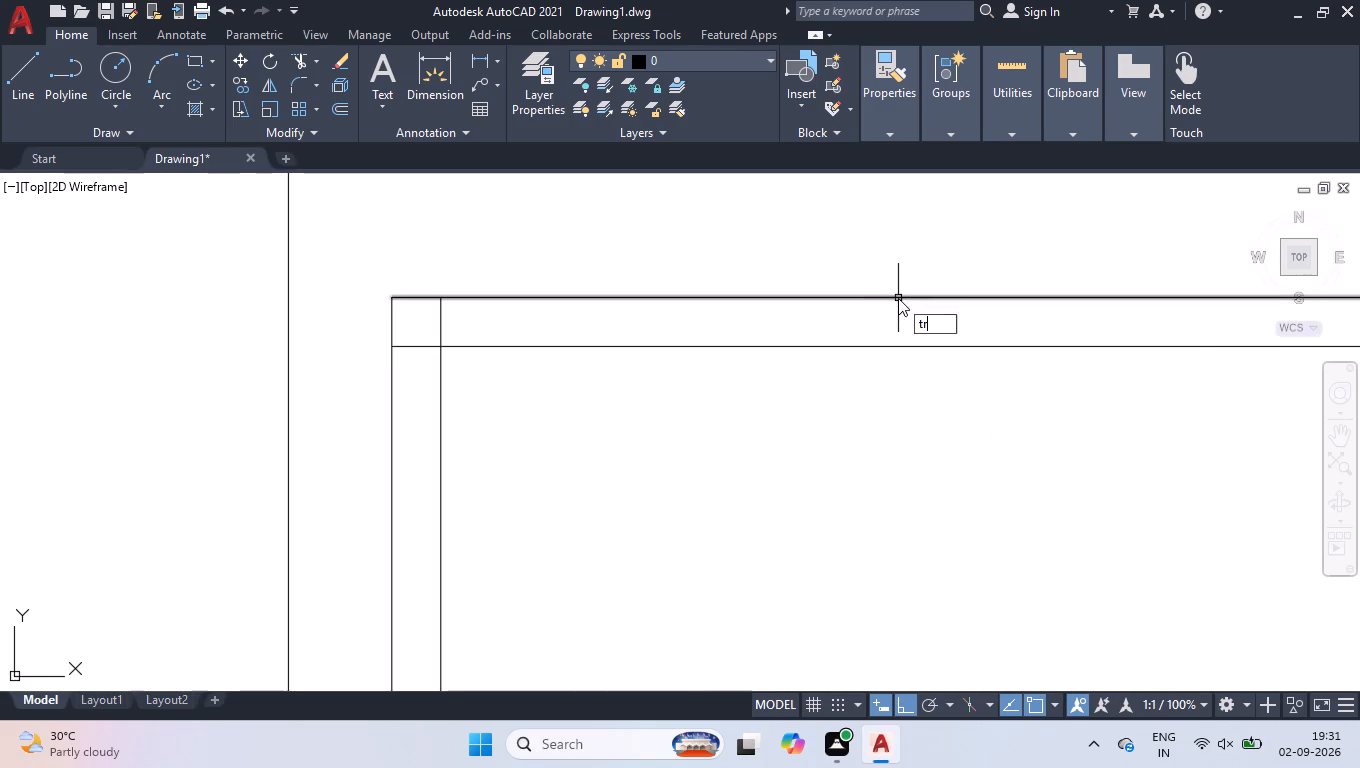
key("Return")
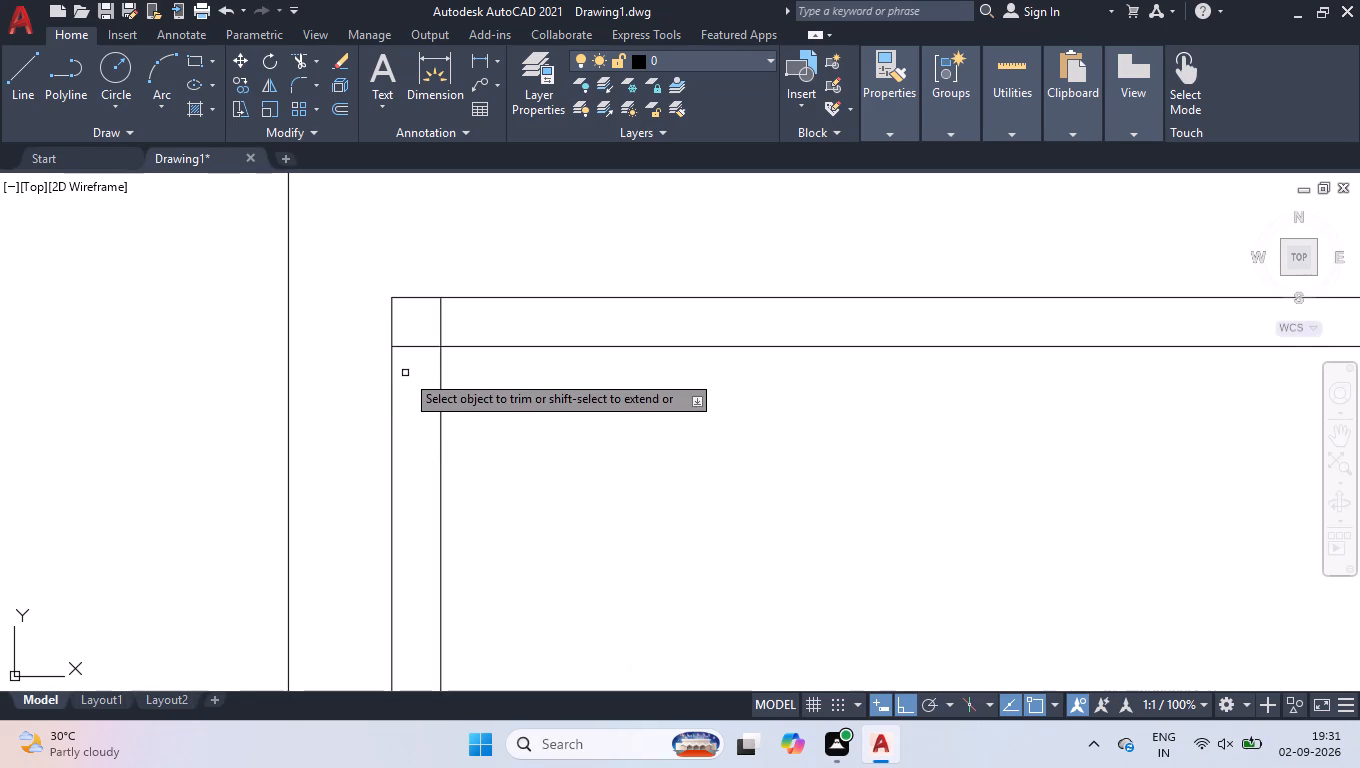
left_click(405, 371)
left_click(459, 316)
scroll(589, 570, "down", 3)
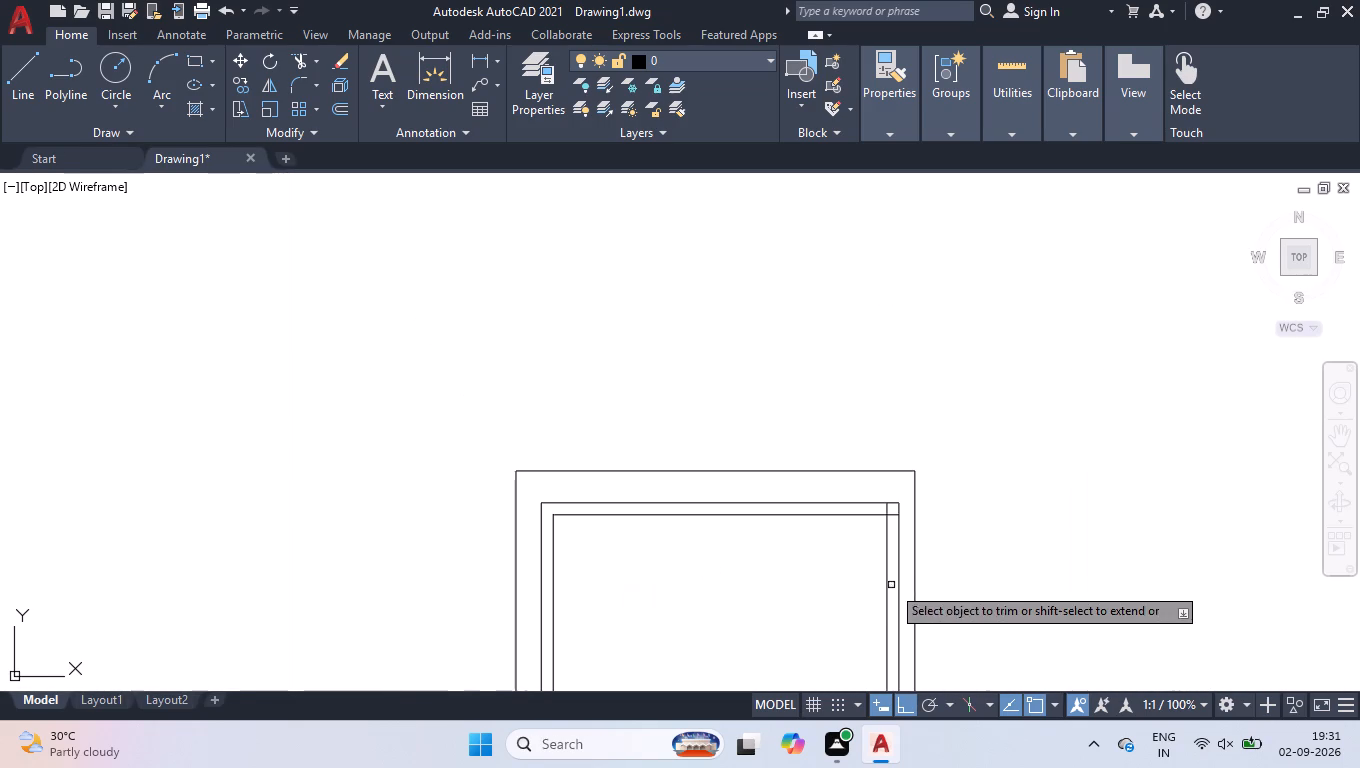
scroll(870, 535, "up", 2)
scroll(927, 469, "up", 3)
left_click(764, 458)
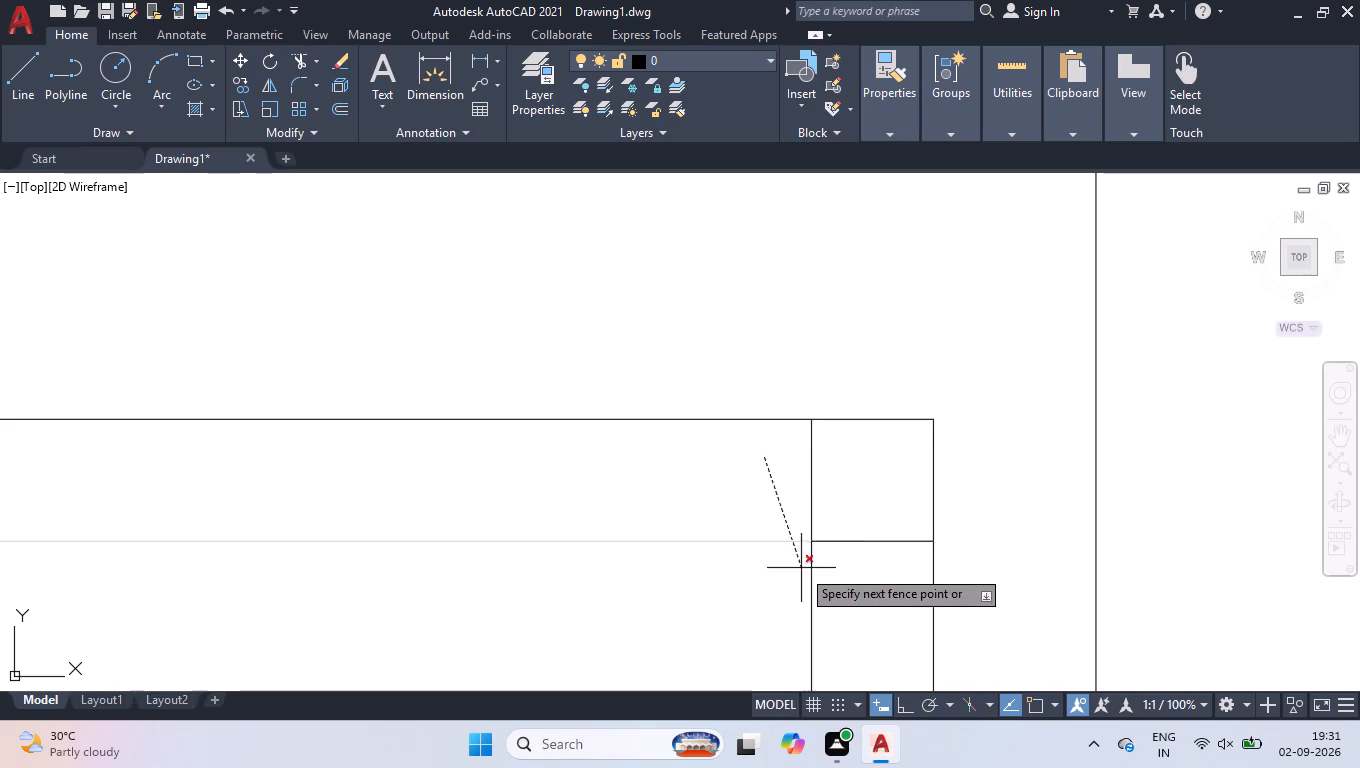
left_click(885, 564)
scroll(1034, 537, "down", 3)
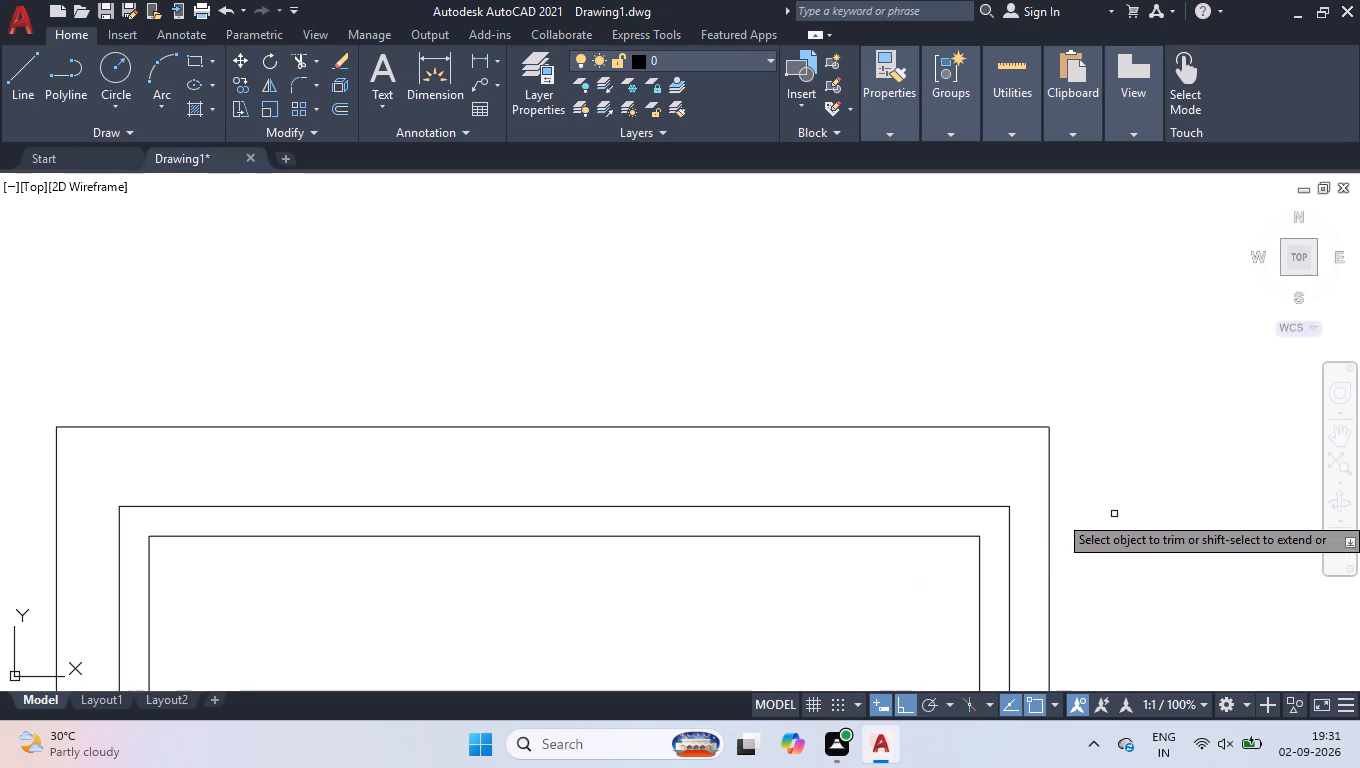
scroll(1122, 502, "down", 5)
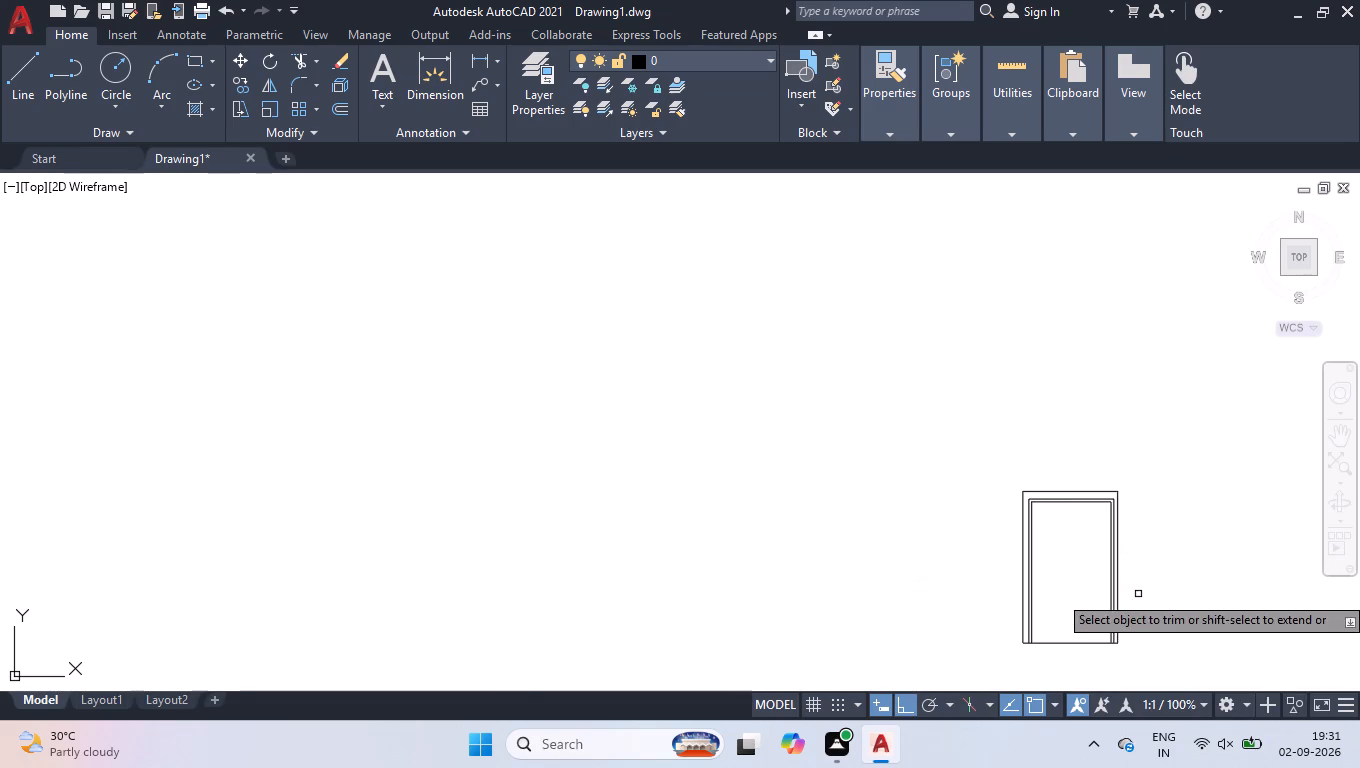
scroll(1141, 594, "up", 2)
key("space")
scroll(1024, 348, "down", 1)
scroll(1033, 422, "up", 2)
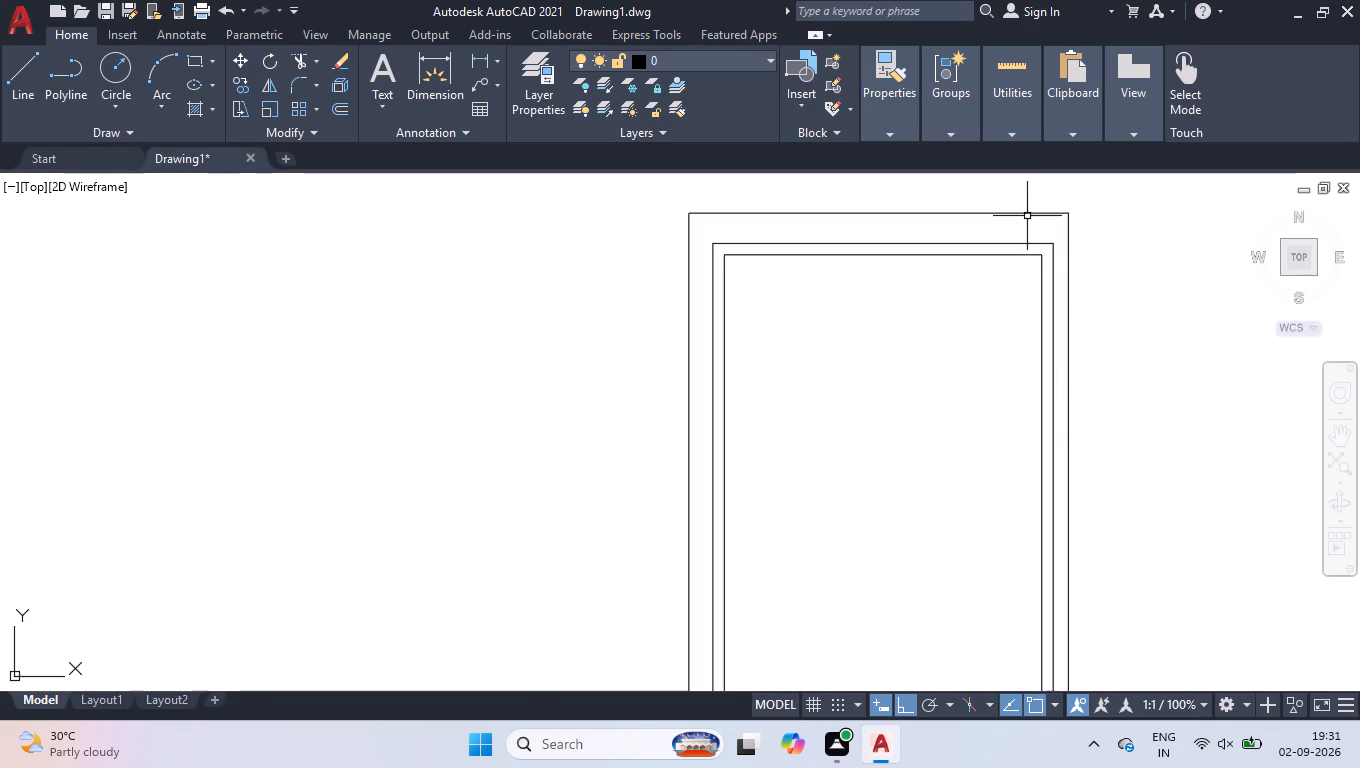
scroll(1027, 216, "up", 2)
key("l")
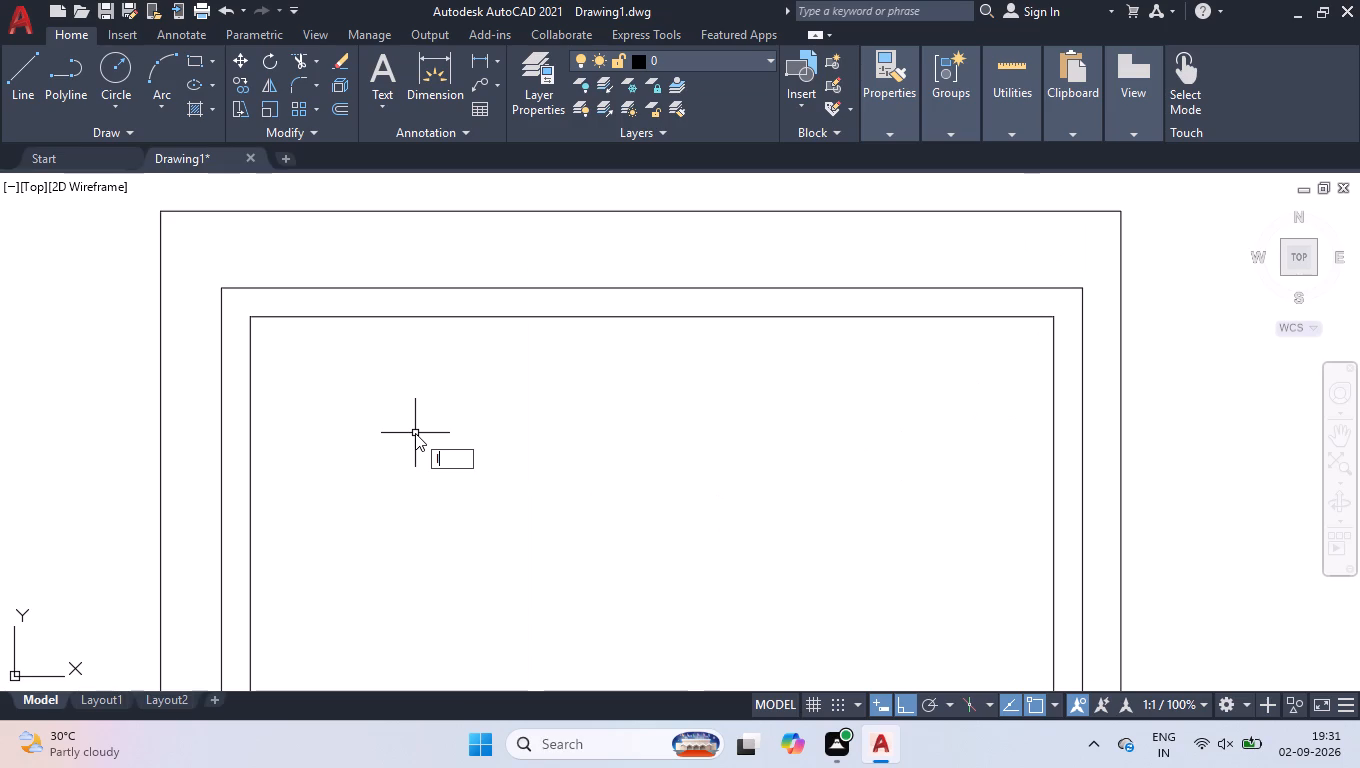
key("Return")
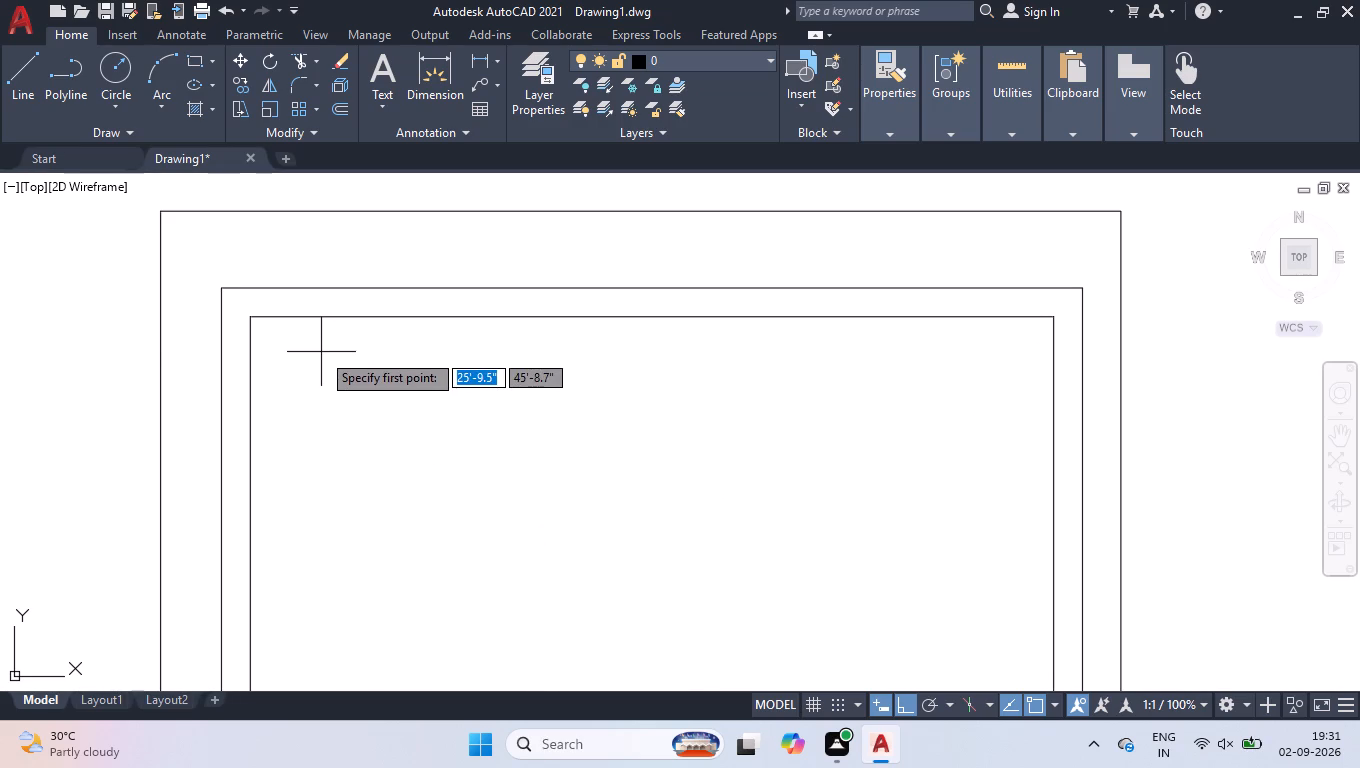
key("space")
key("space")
Offset the innermost top wall line 12' downward into the interior.
type("off")
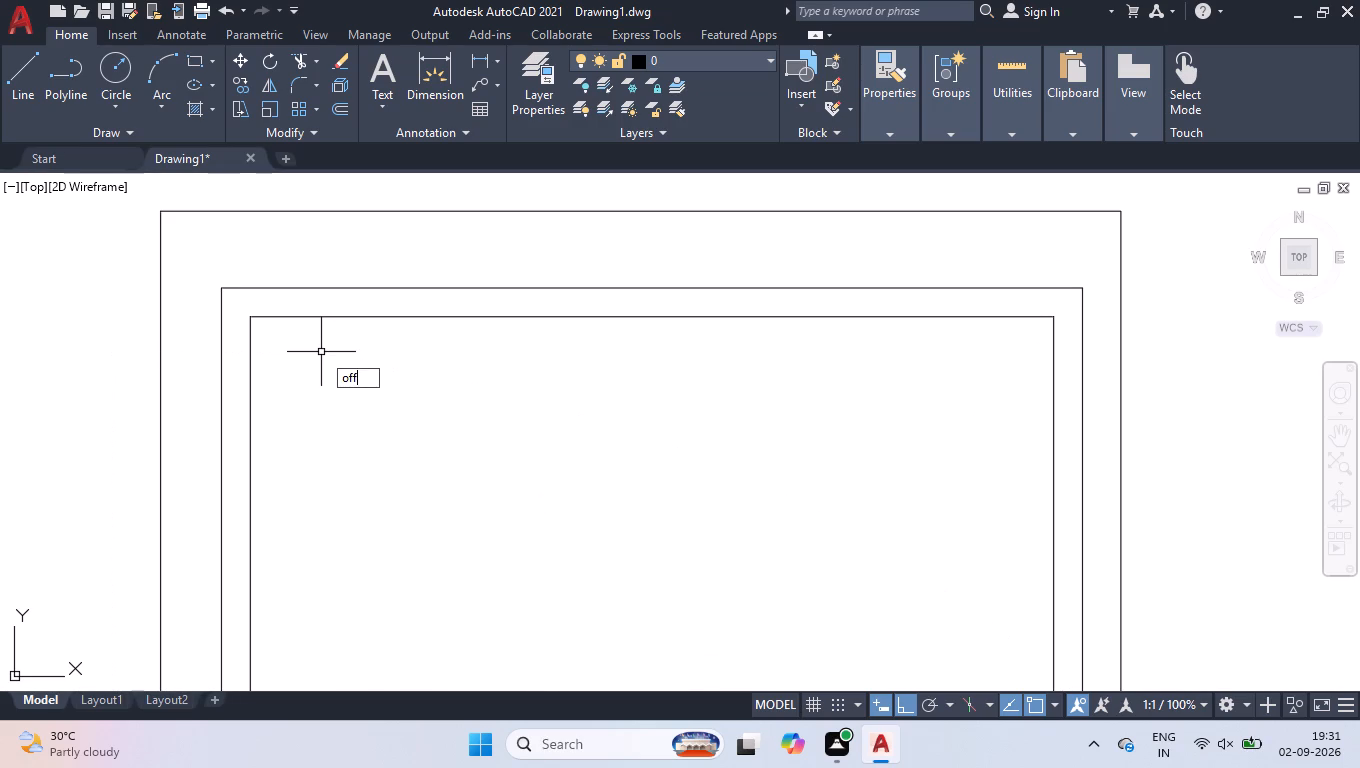
key("Return")
type("12'")
key("Return")
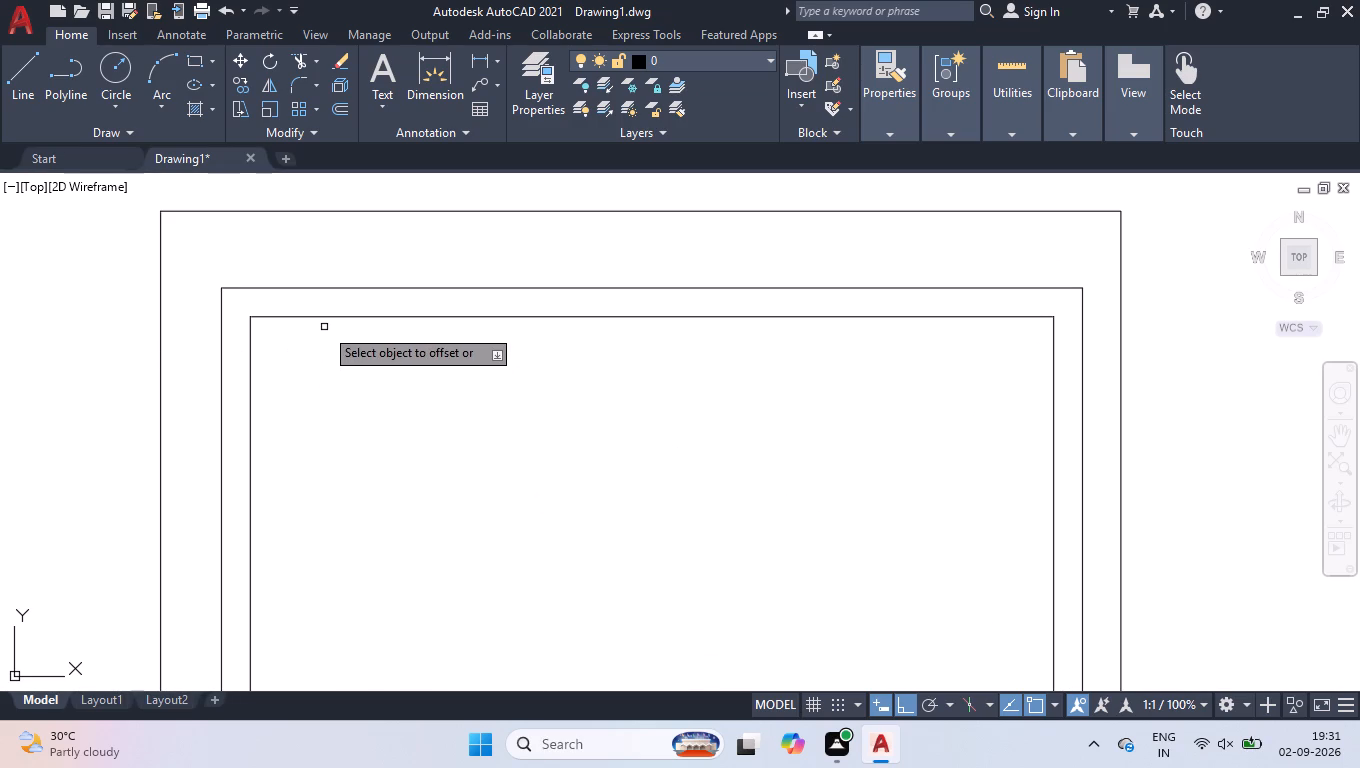
left_click(562, 315)
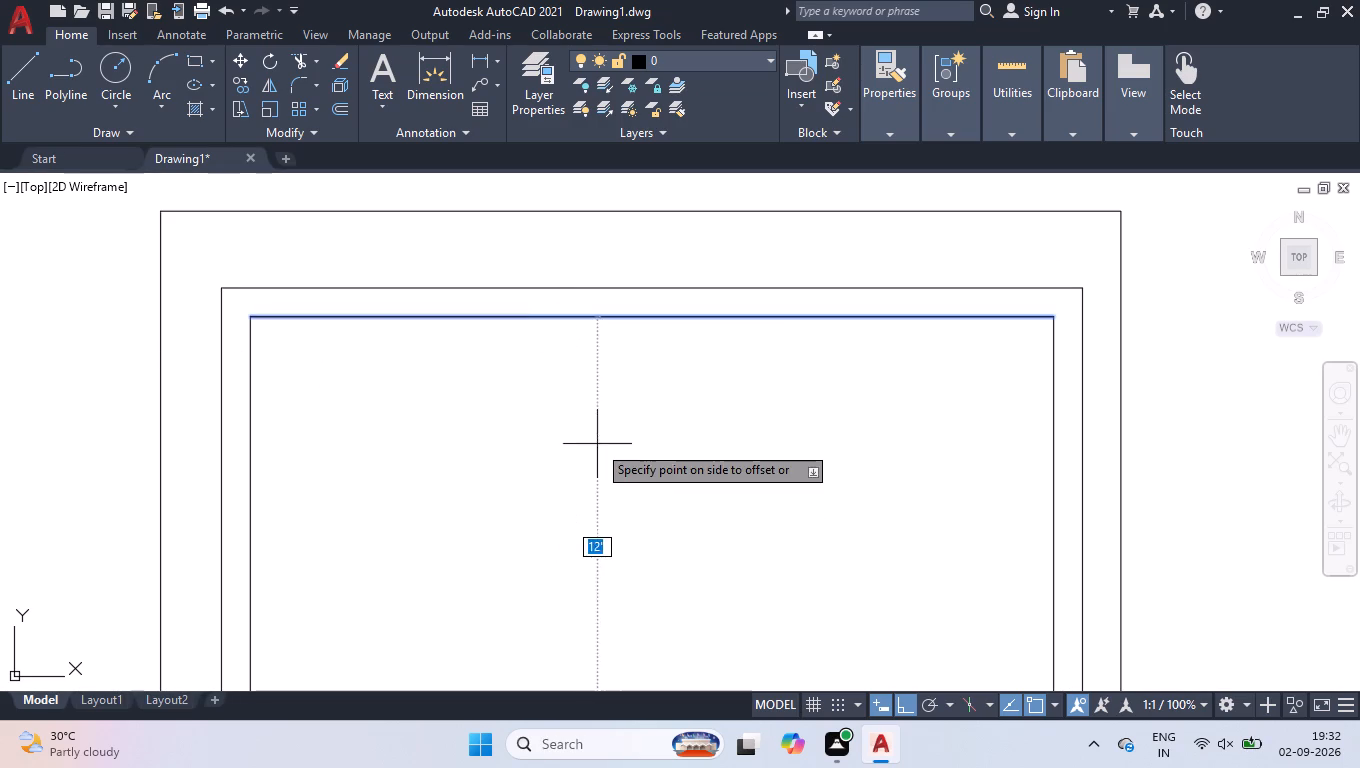
left_click(597, 444)
scroll(630, 489, "down", 3)
scroll(662, 599, "up", 2)
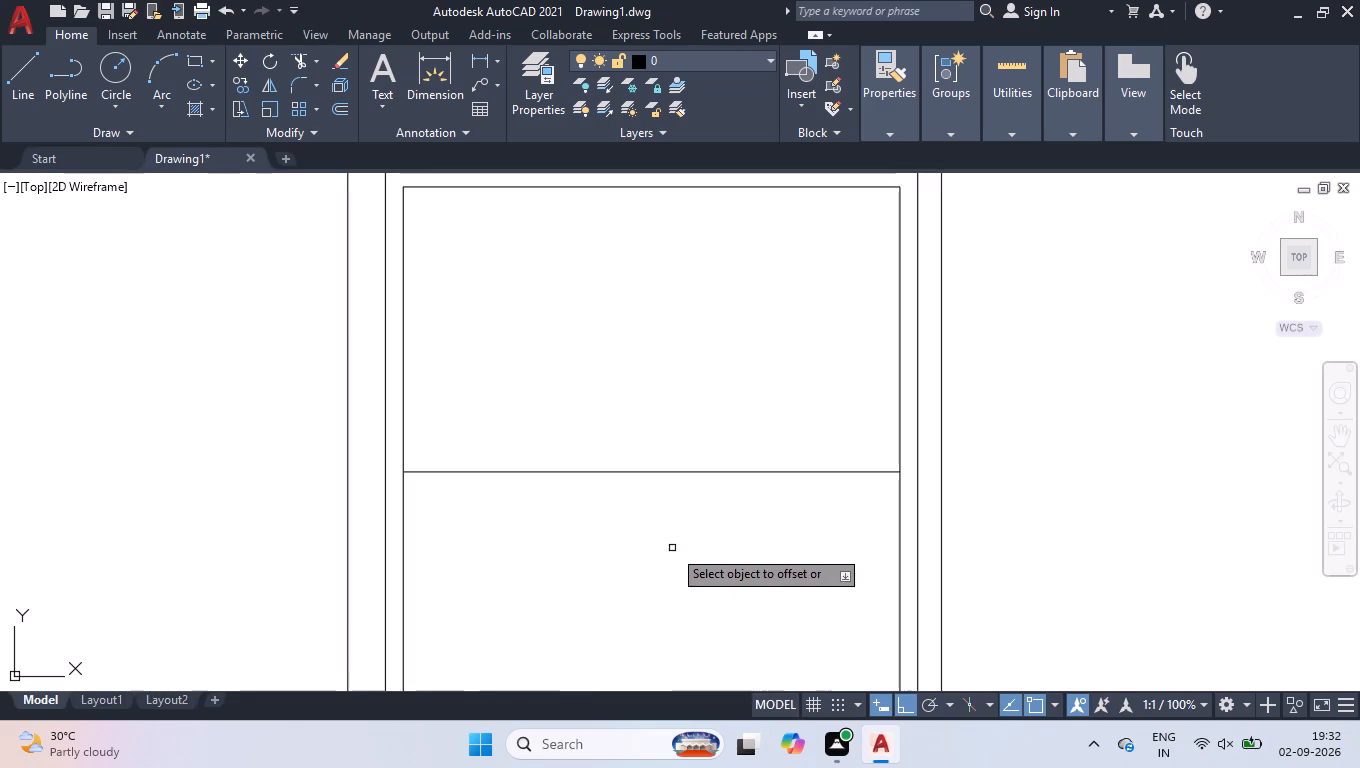
Offset the horizontal partition line 5" downward to give the partition its thickness.
left_click(687, 471)
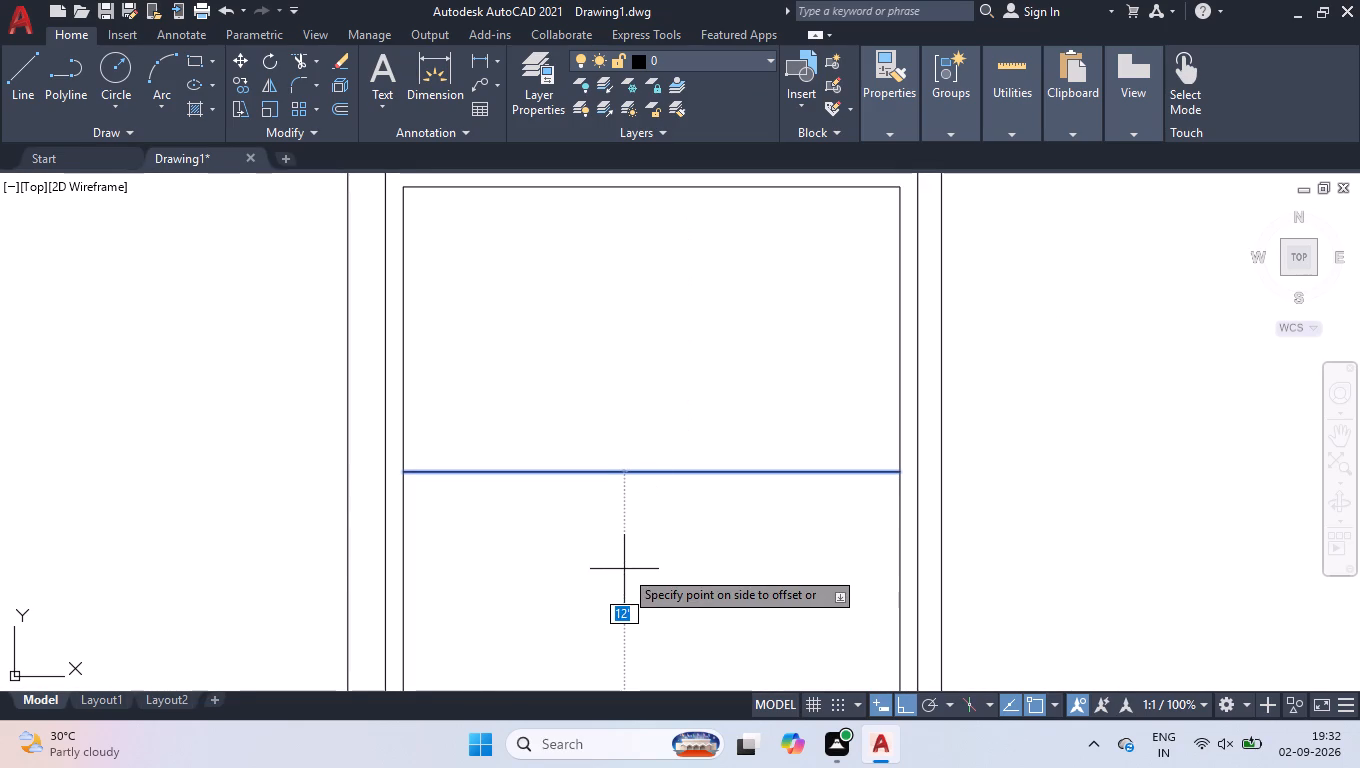
key("5")
key("Return")
key("Return")
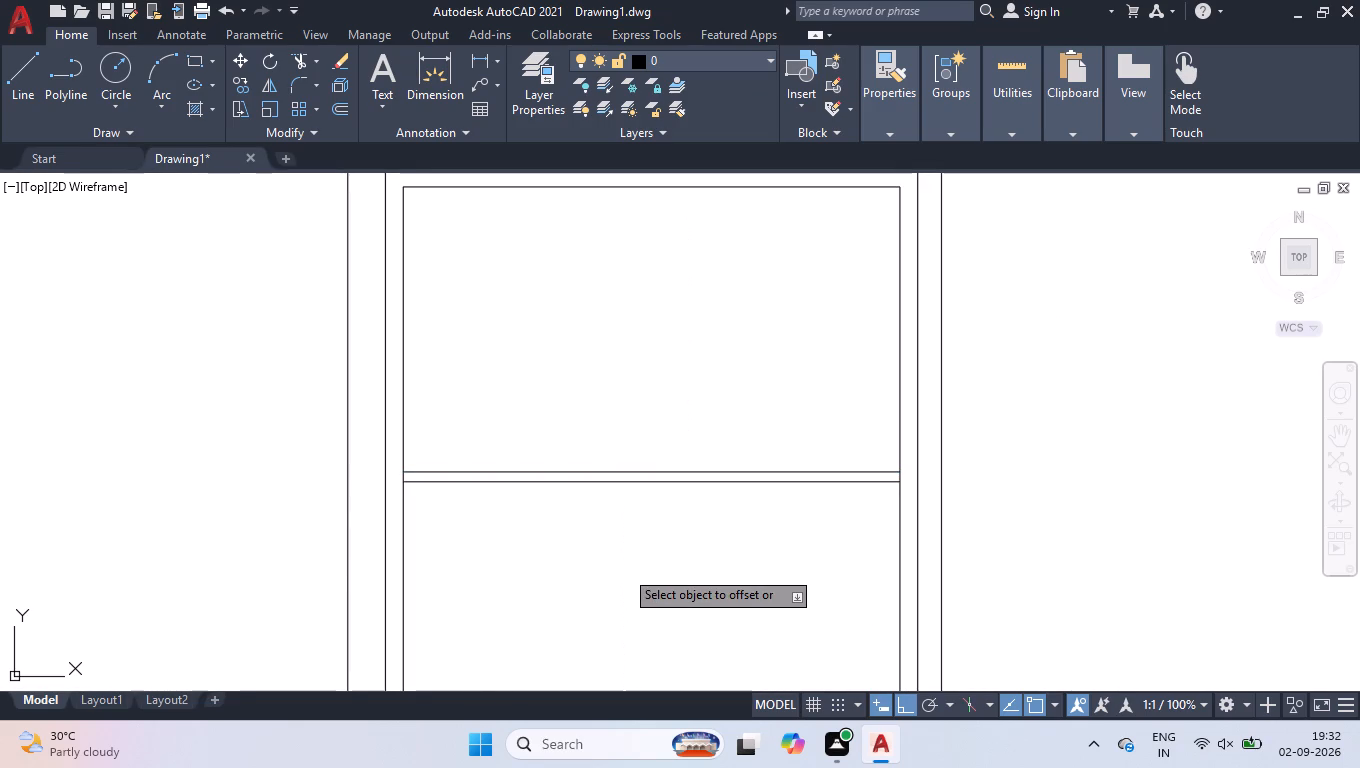
Break the inner left wall line at the point where the upper horizontal partition line meets it.
scroll(625, 509, "down", 1)
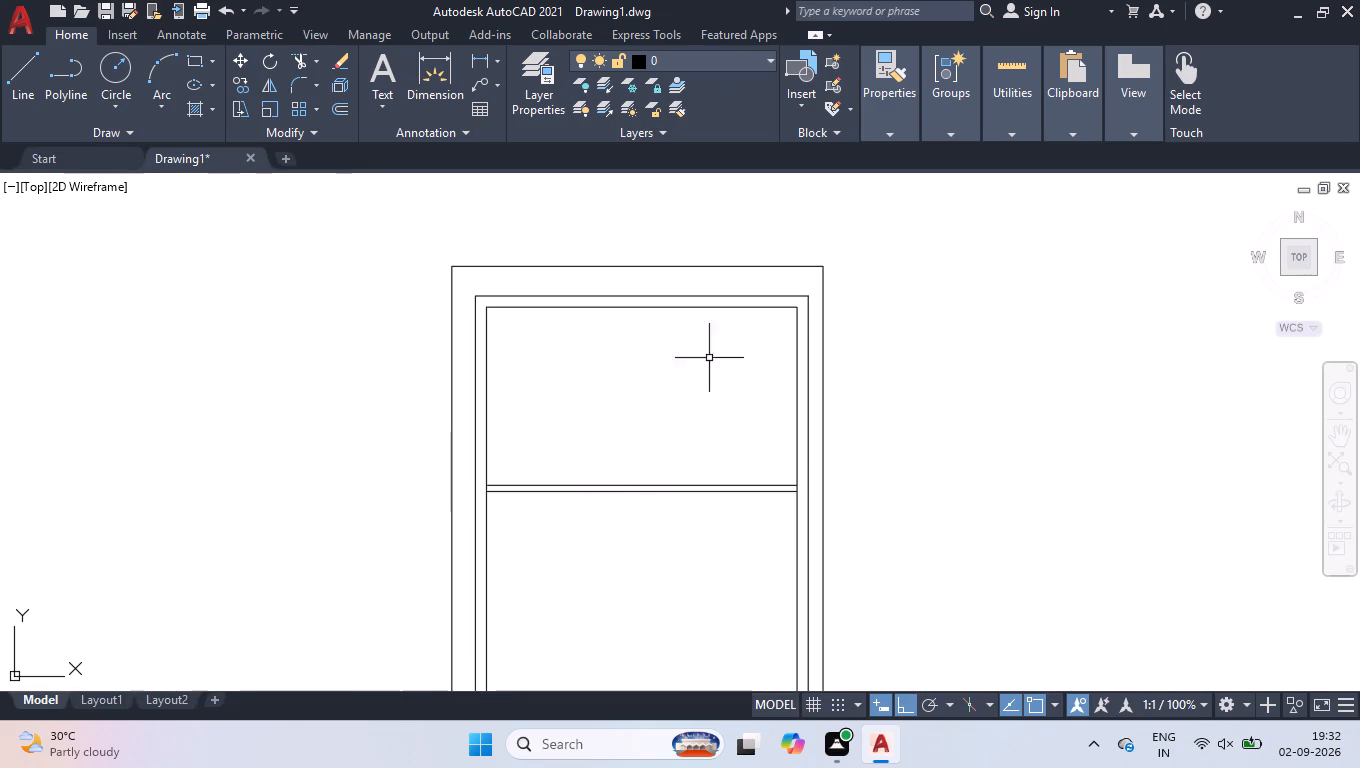
scroll(652, 402, "up", 1)
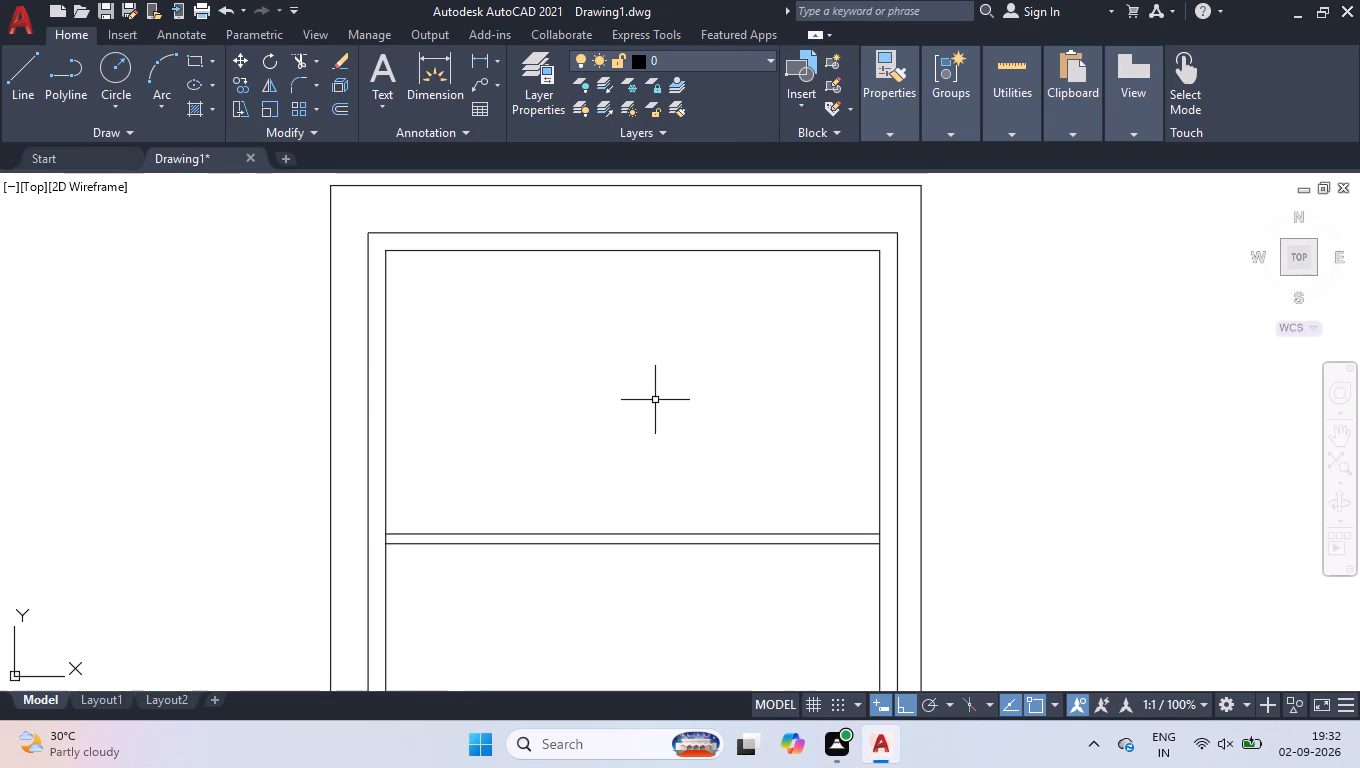
type("br")
key("Down")
key("Return")
left_click(385, 365)
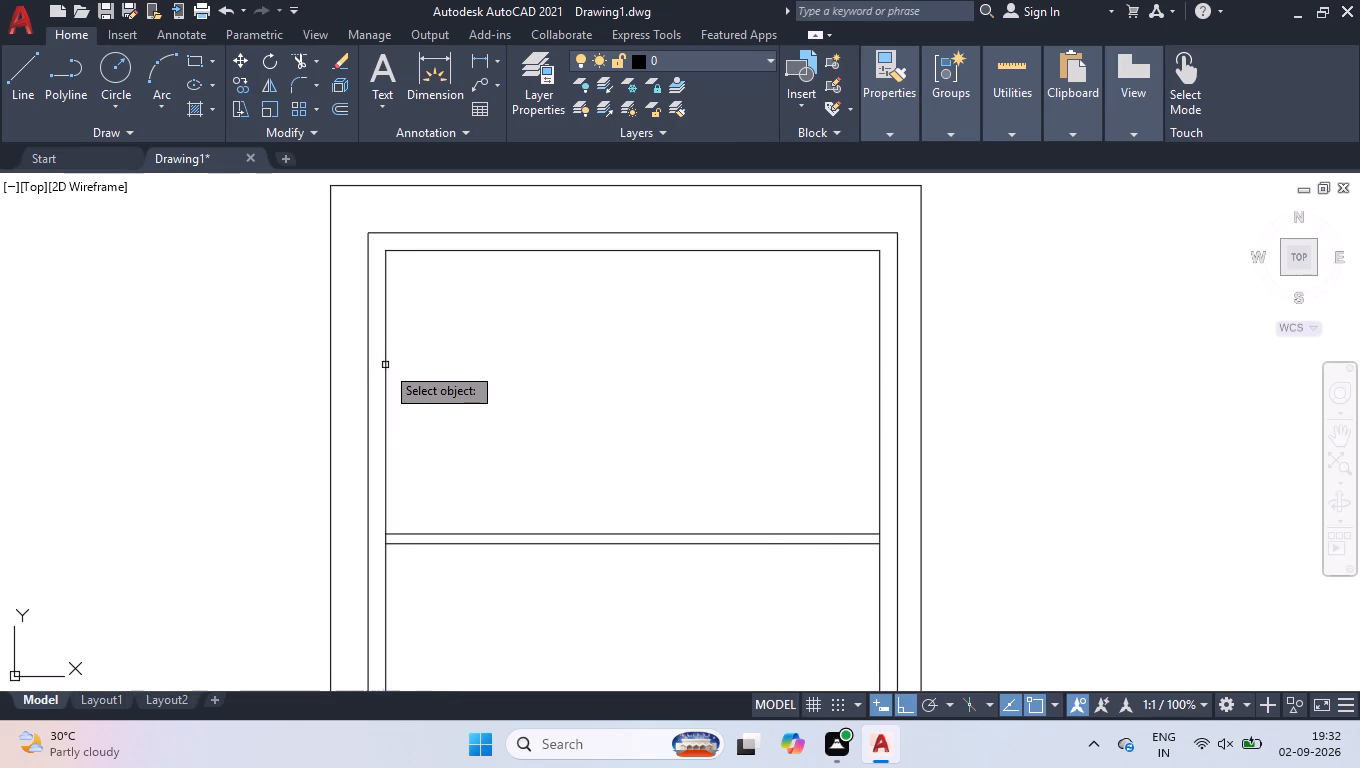
left_click(385, 531)
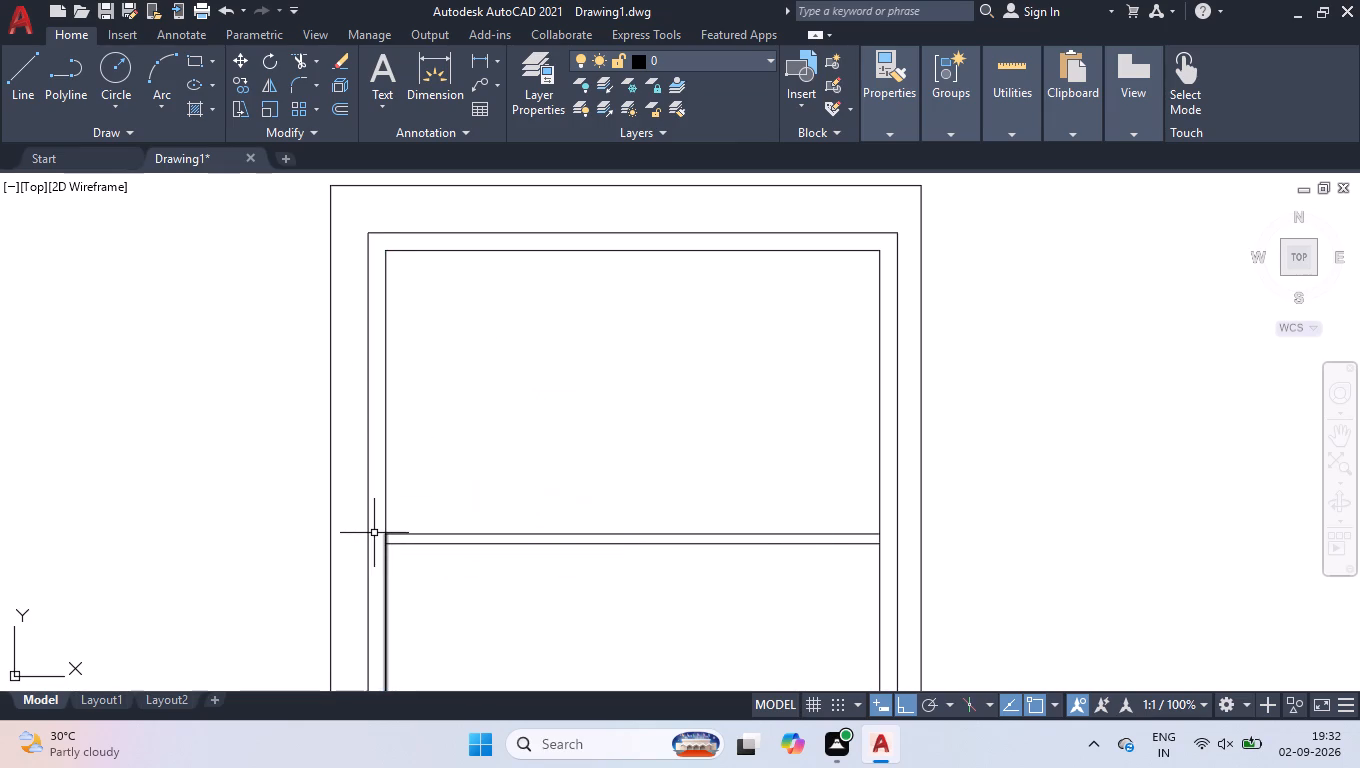
Offset the upper segment of the inner left wall line 10'6" to the right to divide the top space.
type("off")
key("Return")
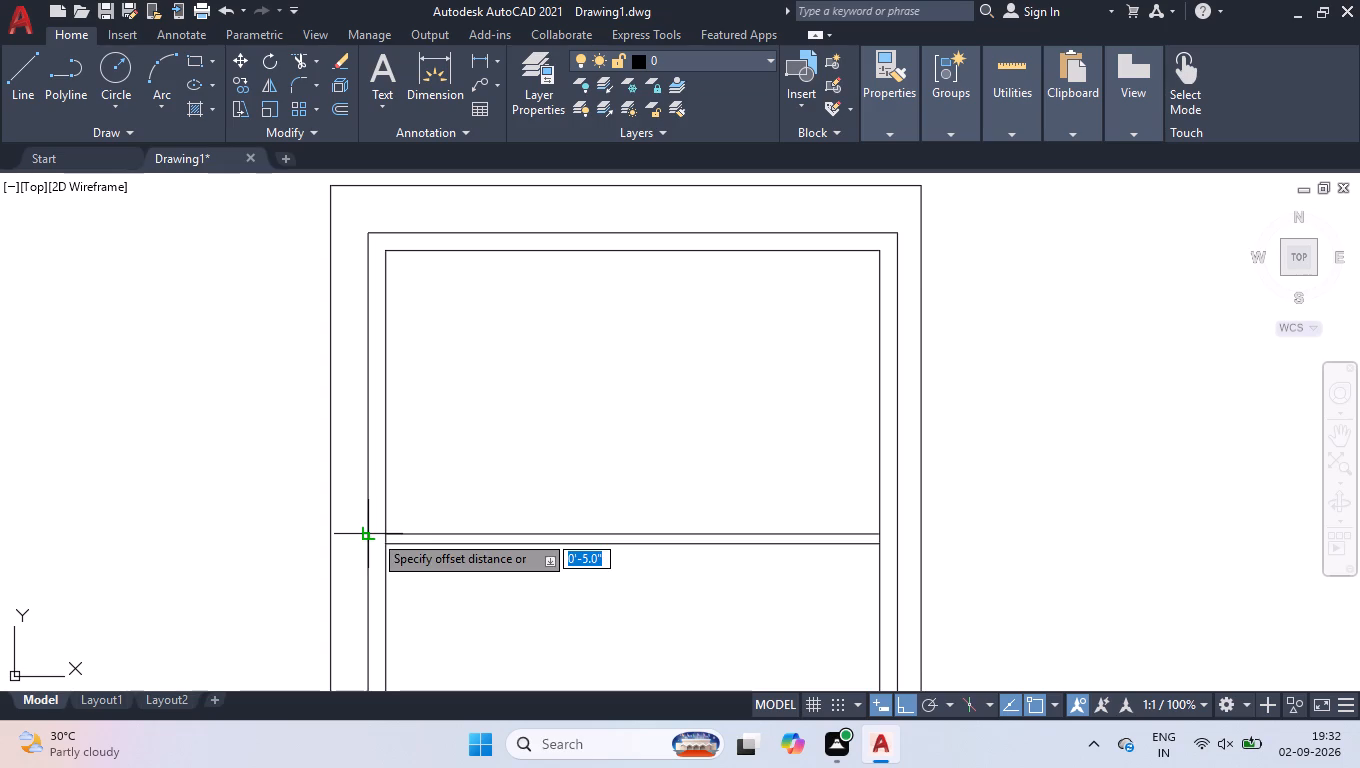
type("10'6")
key("Return")
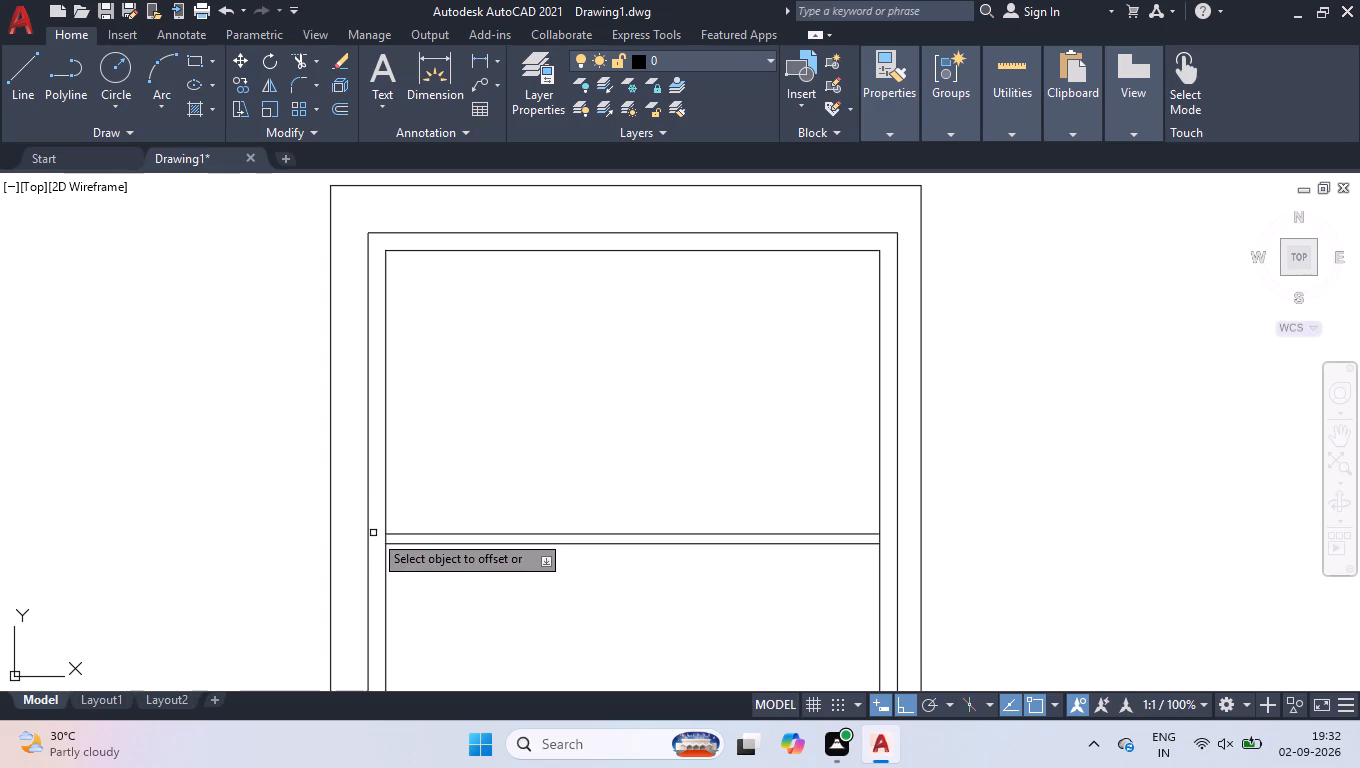
left_click(386, 463)
left_click(534, 449)
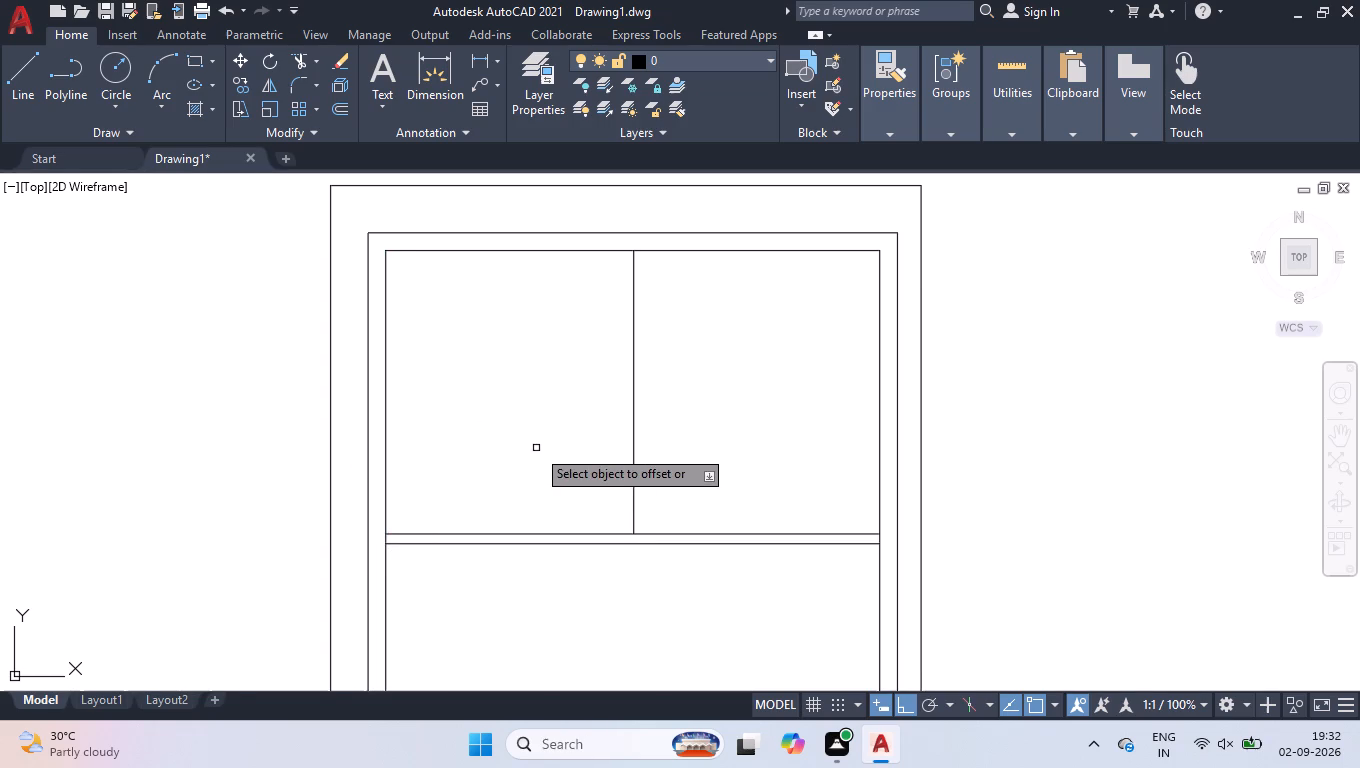
Offset the vertical dividing line 5" to the right to form the partition between the two top rooms.
left_click(634, 441)
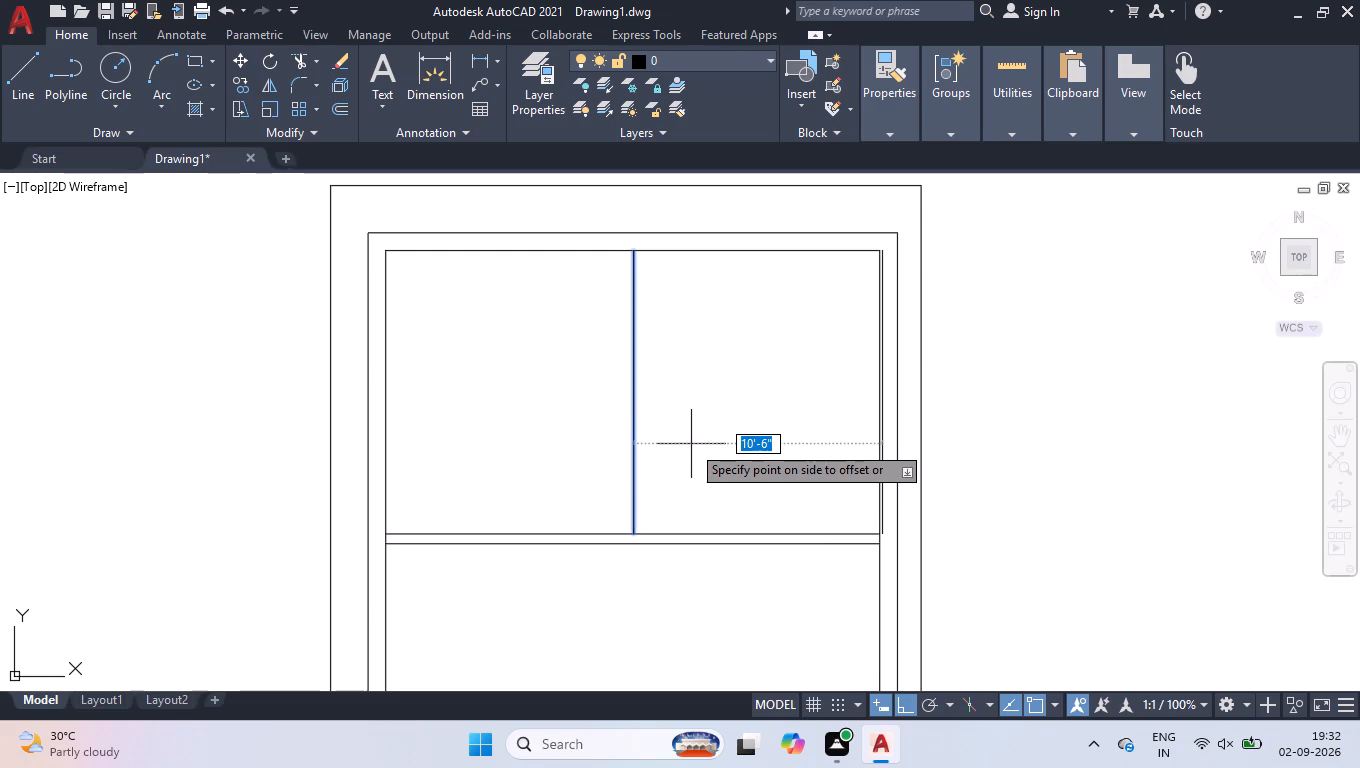
key("5")
key("Return")
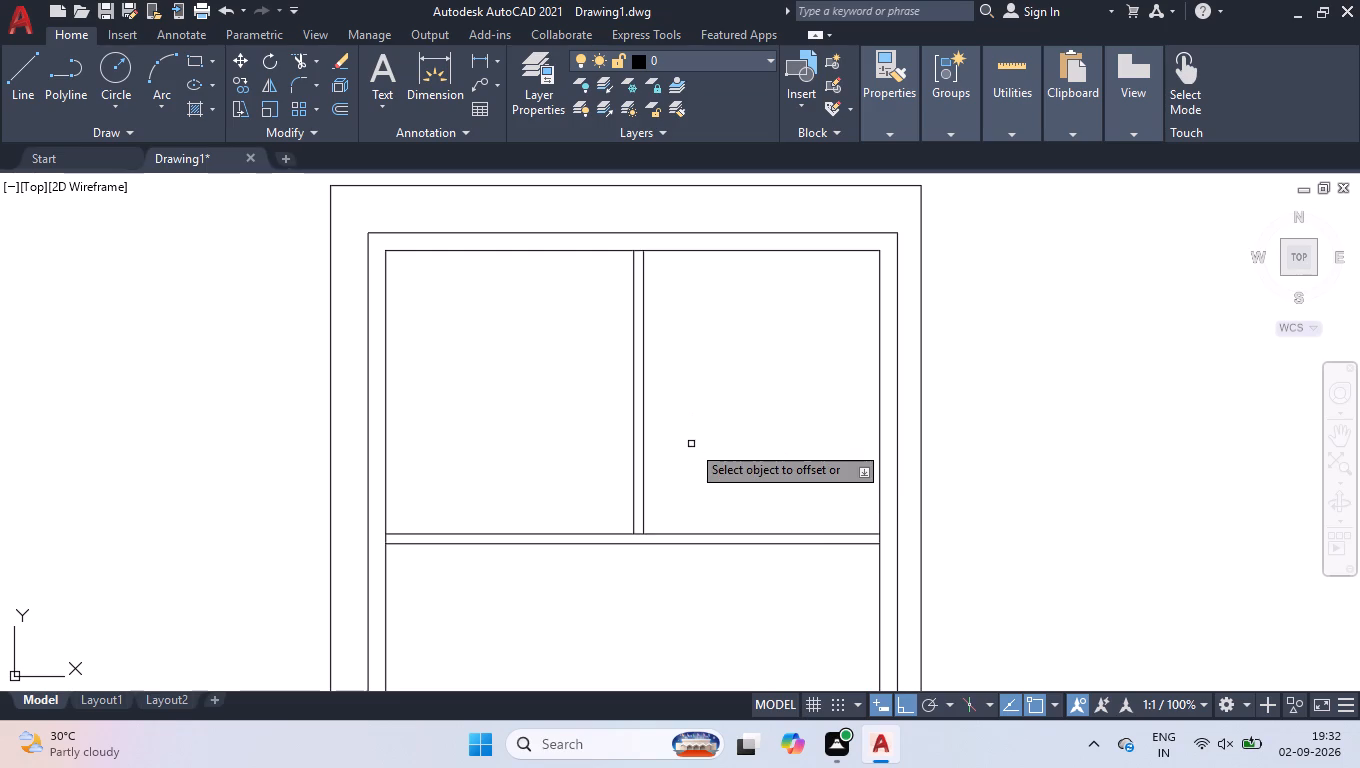
key("Return")
Measure the width and depth of the upper-left room.
type("meas")
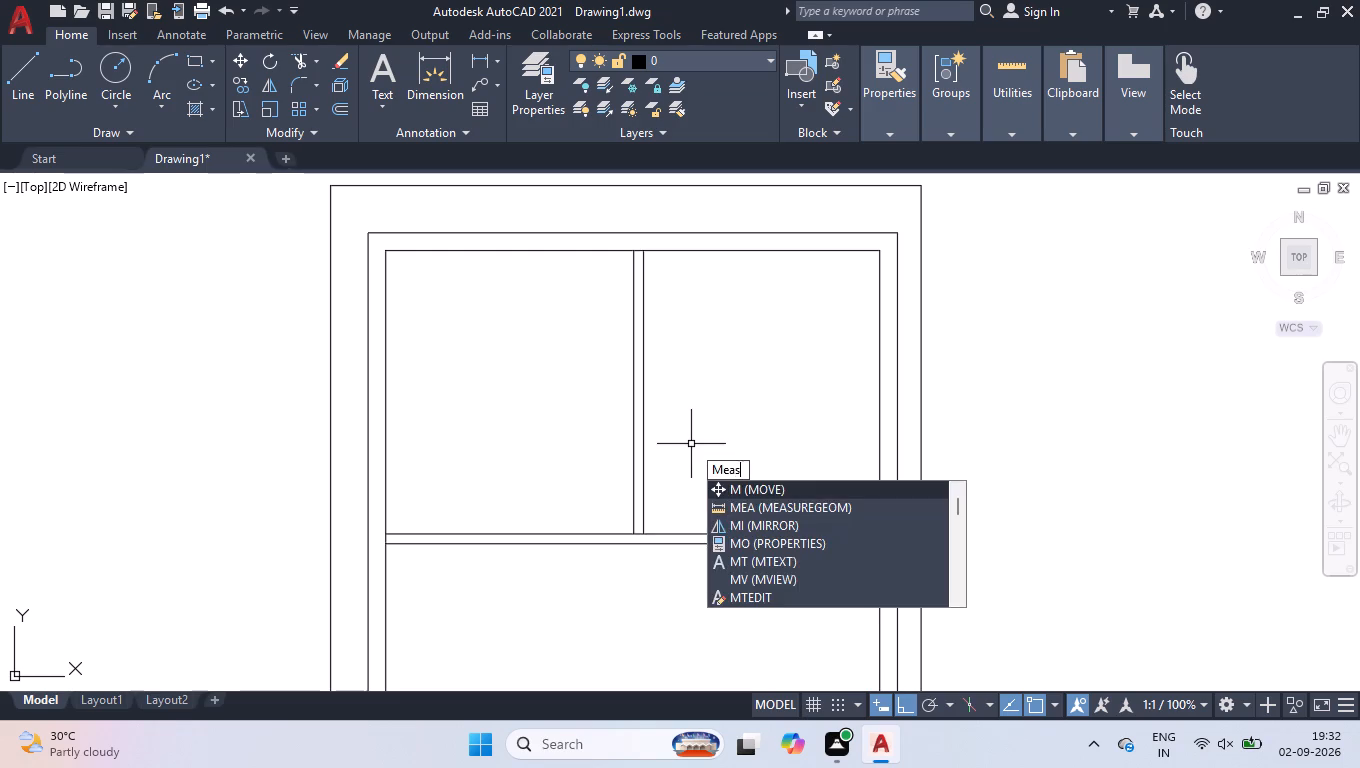
key("Return")
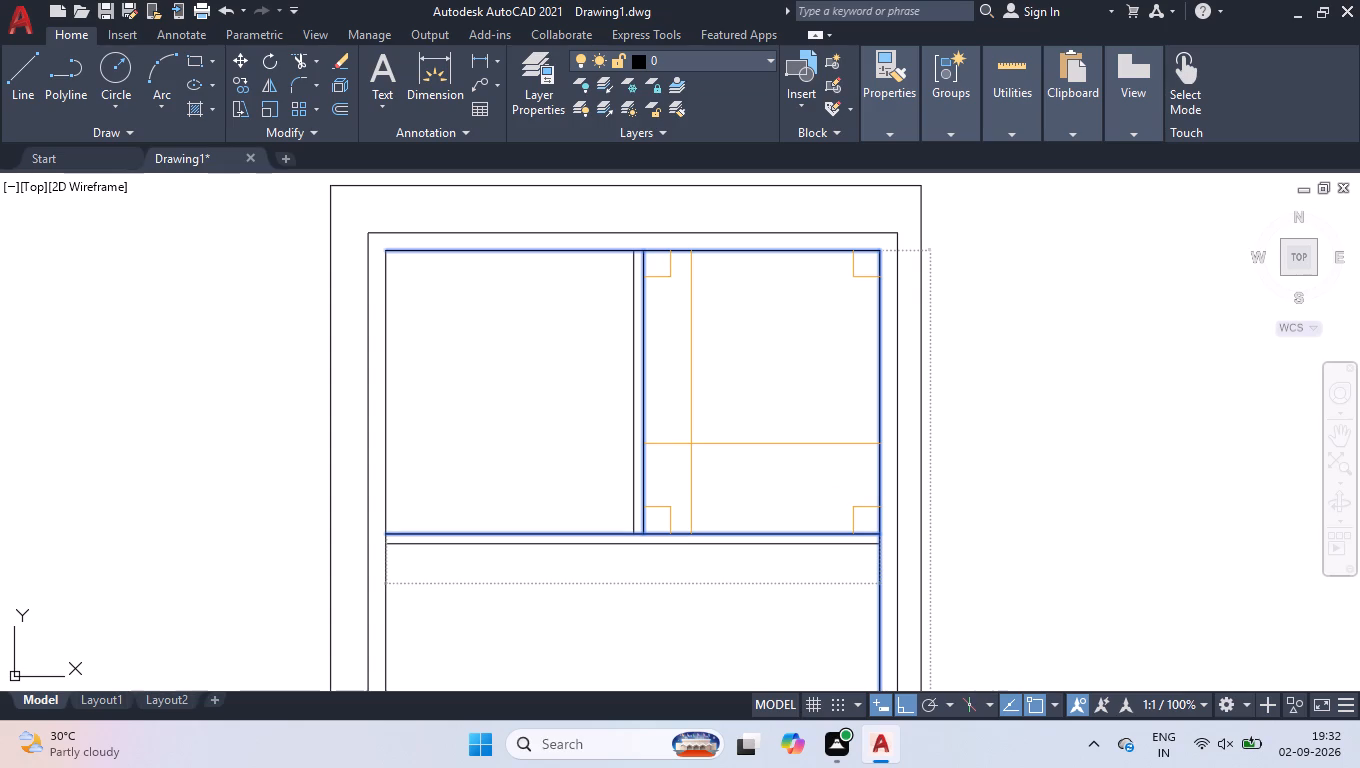
left_click(472, 456)
left_click(507, 380)
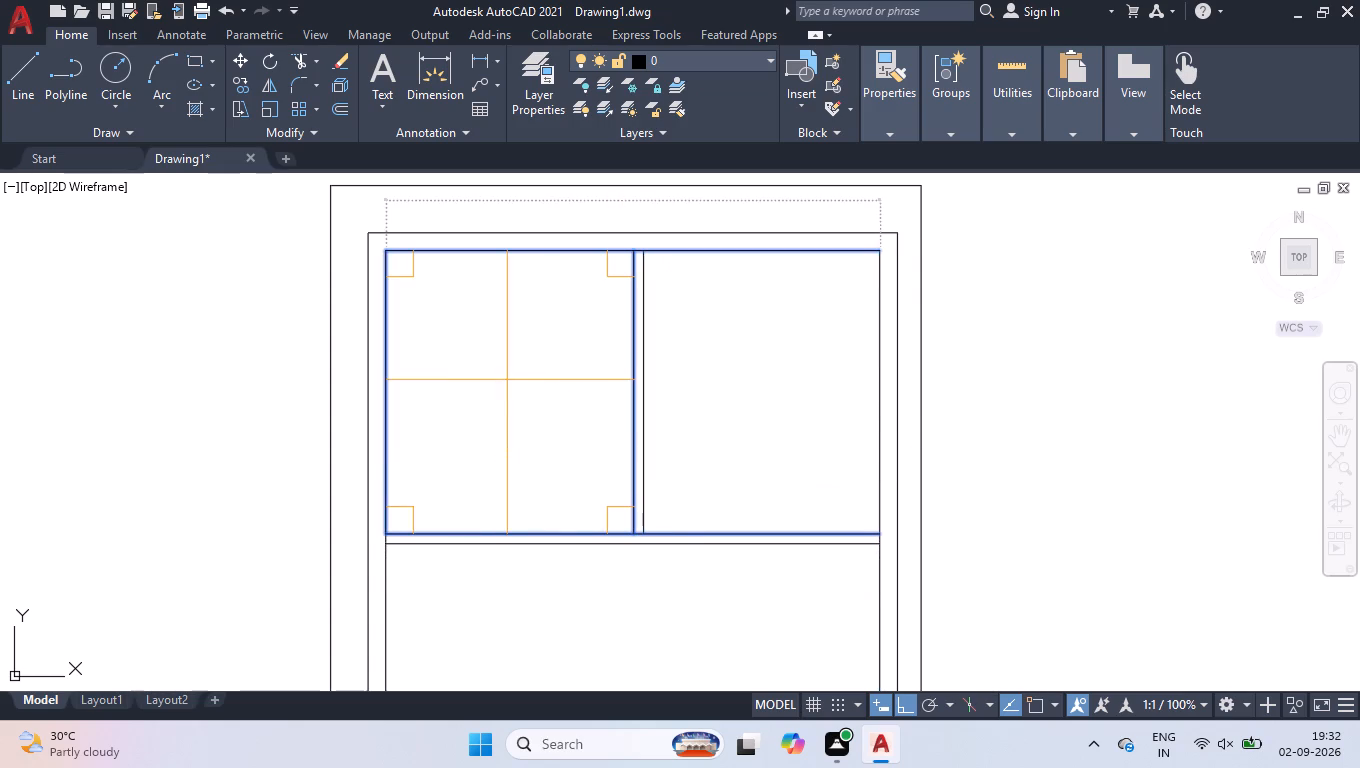
key("space")
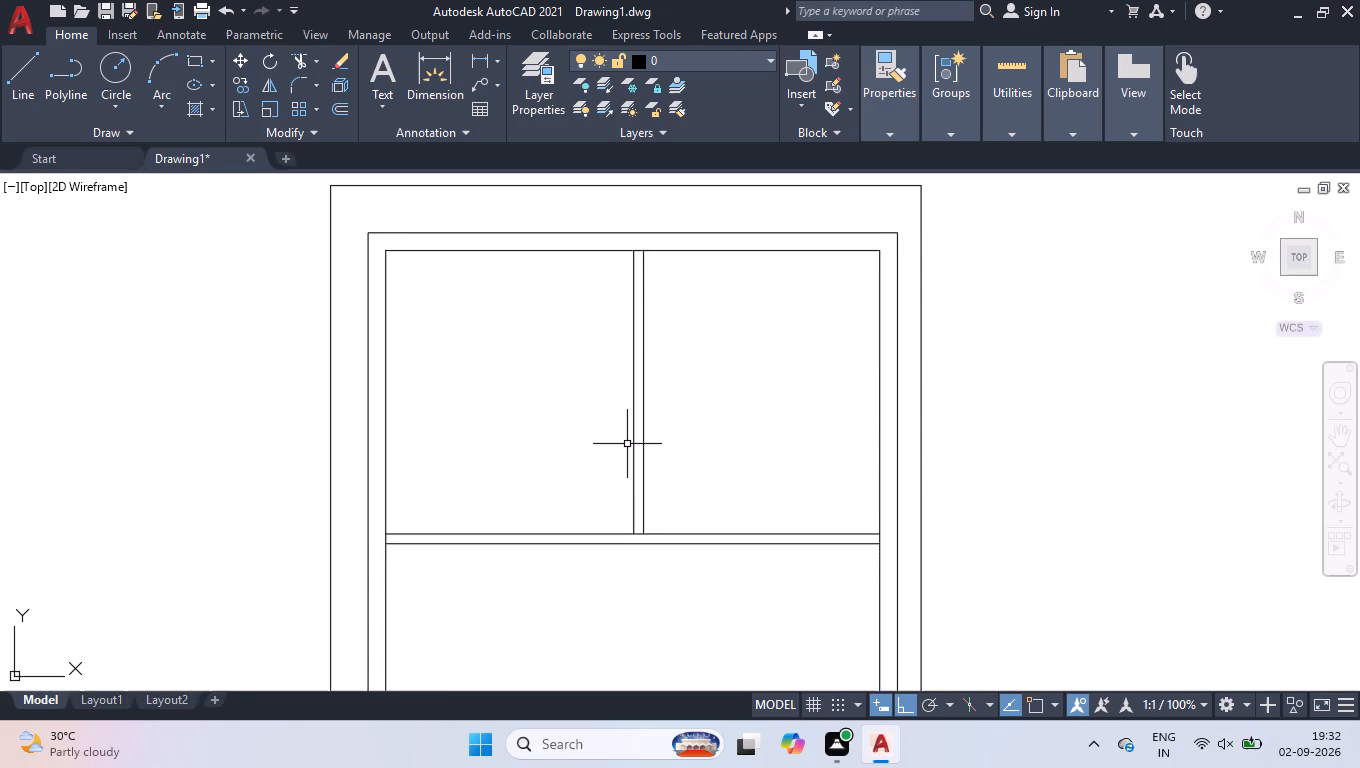
Draw a small room outline from the left wall corner below the horizontal partition: 4' down, 6' right, and back up to the partition.
scroll(627, 444, "down", 3)
scroll(692, 606, "up", 1)
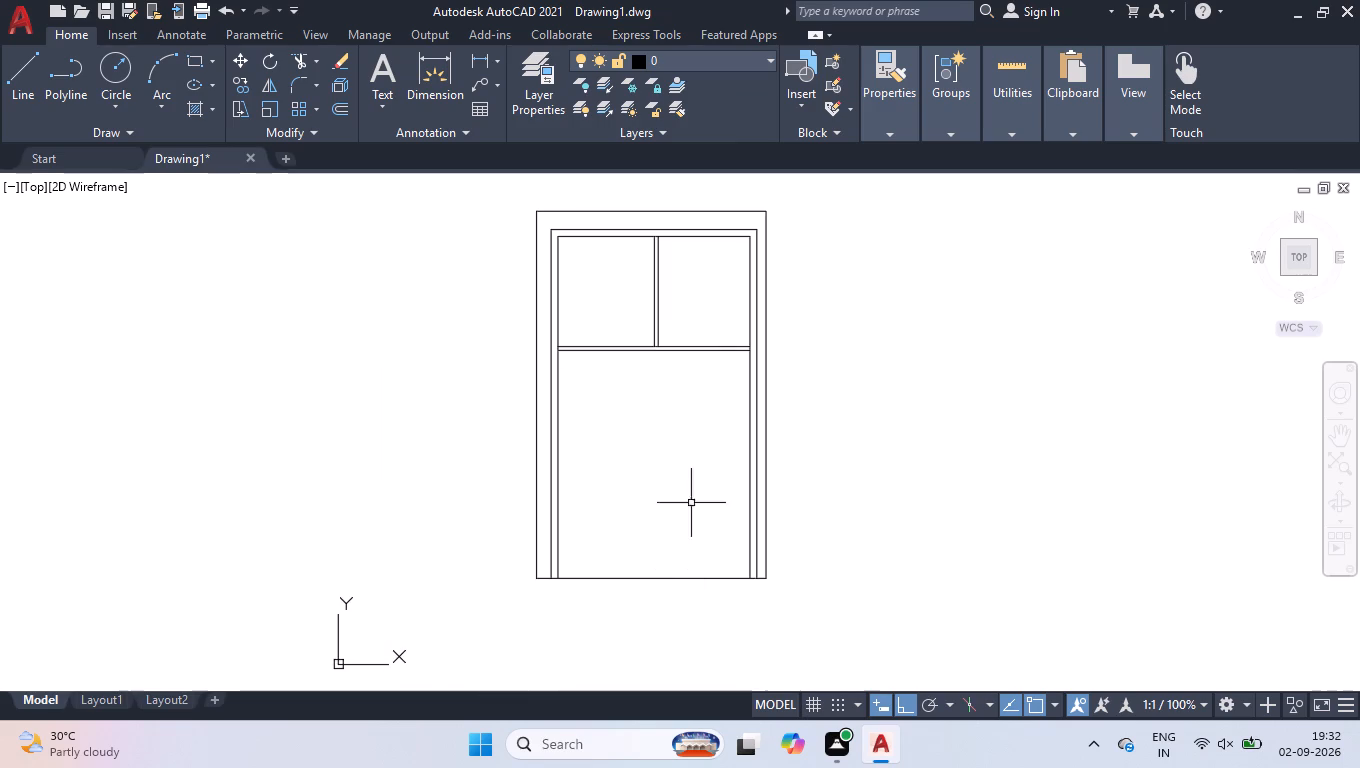
scroll(709, 330, "down", 1)
scroll(683, 440, "up", 2)
scroll(575, 308, "down", 1)
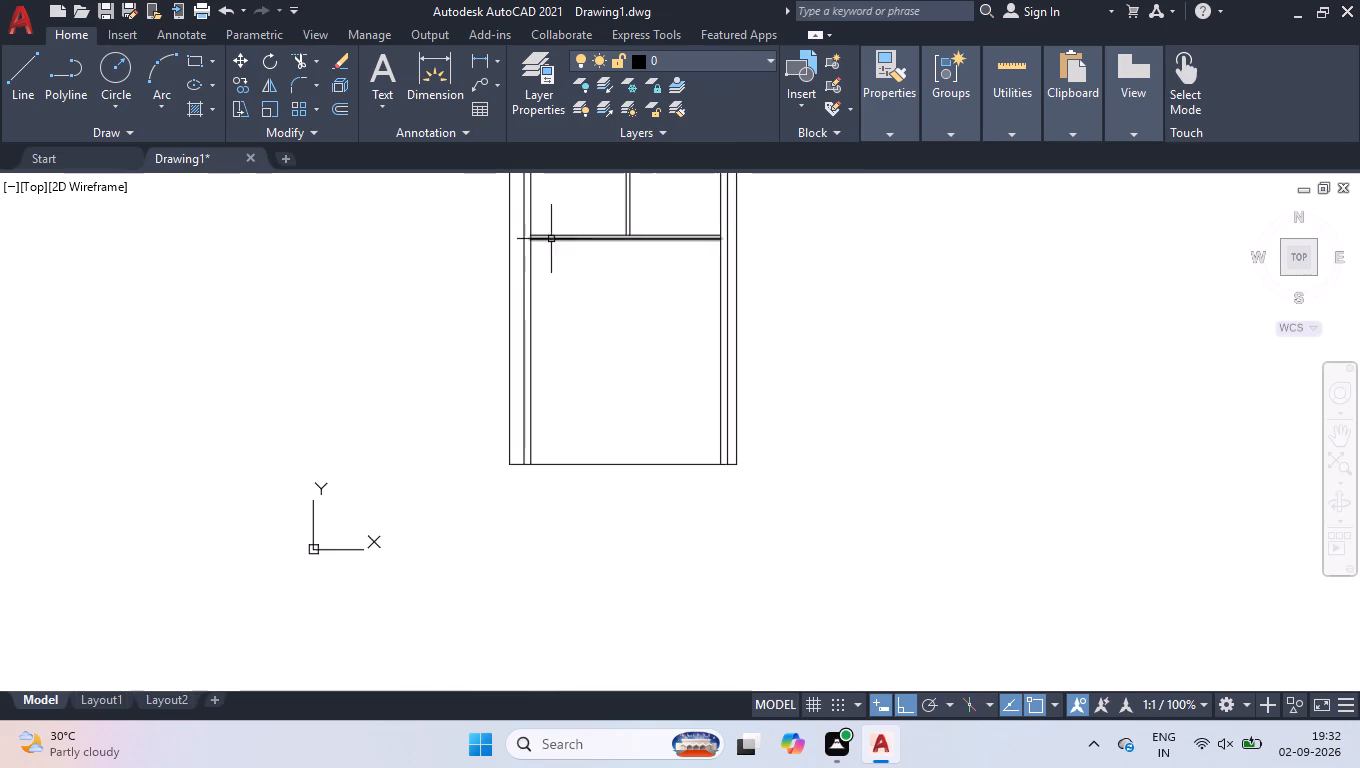
scroll(548, 235, "up", 4)
key("l")
key("Return")
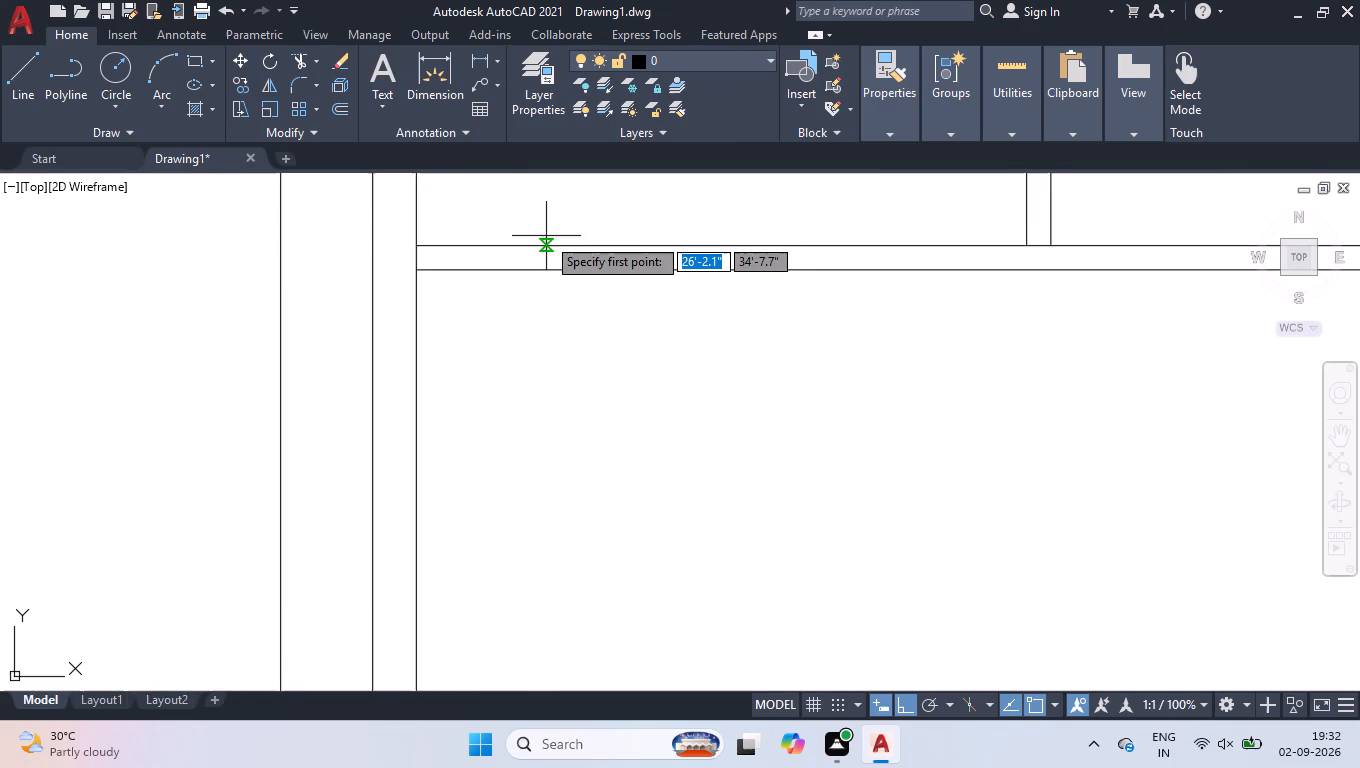
left_click(412, 266)
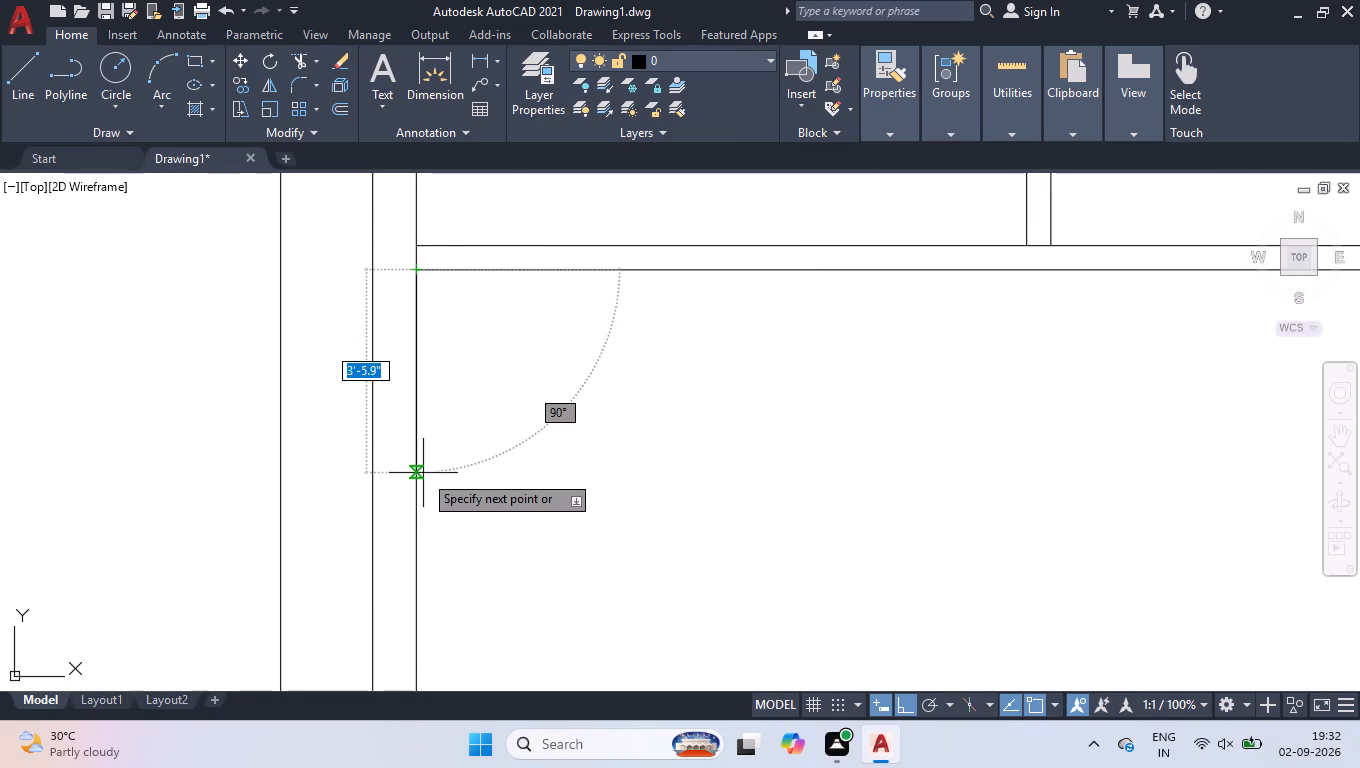
type("4'")
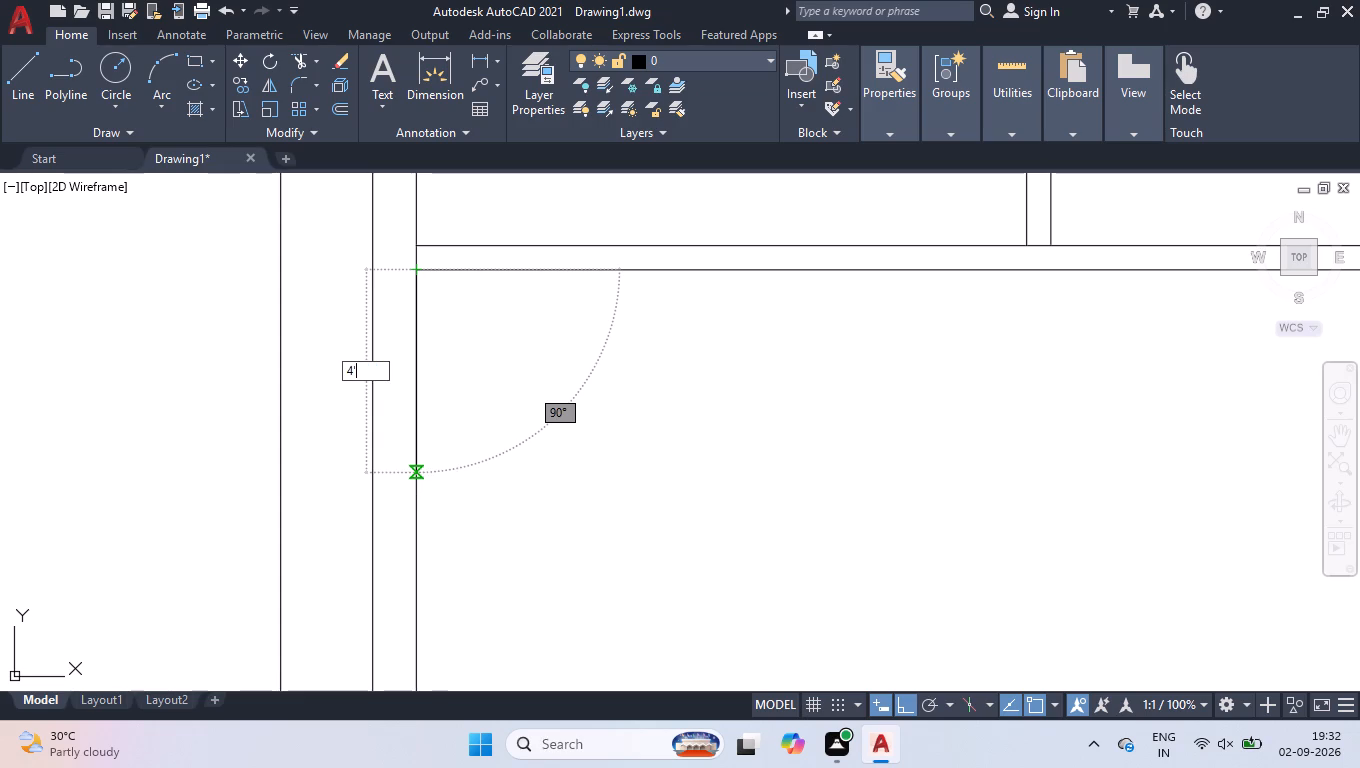
key("Return")
type("6'")
key("Return")
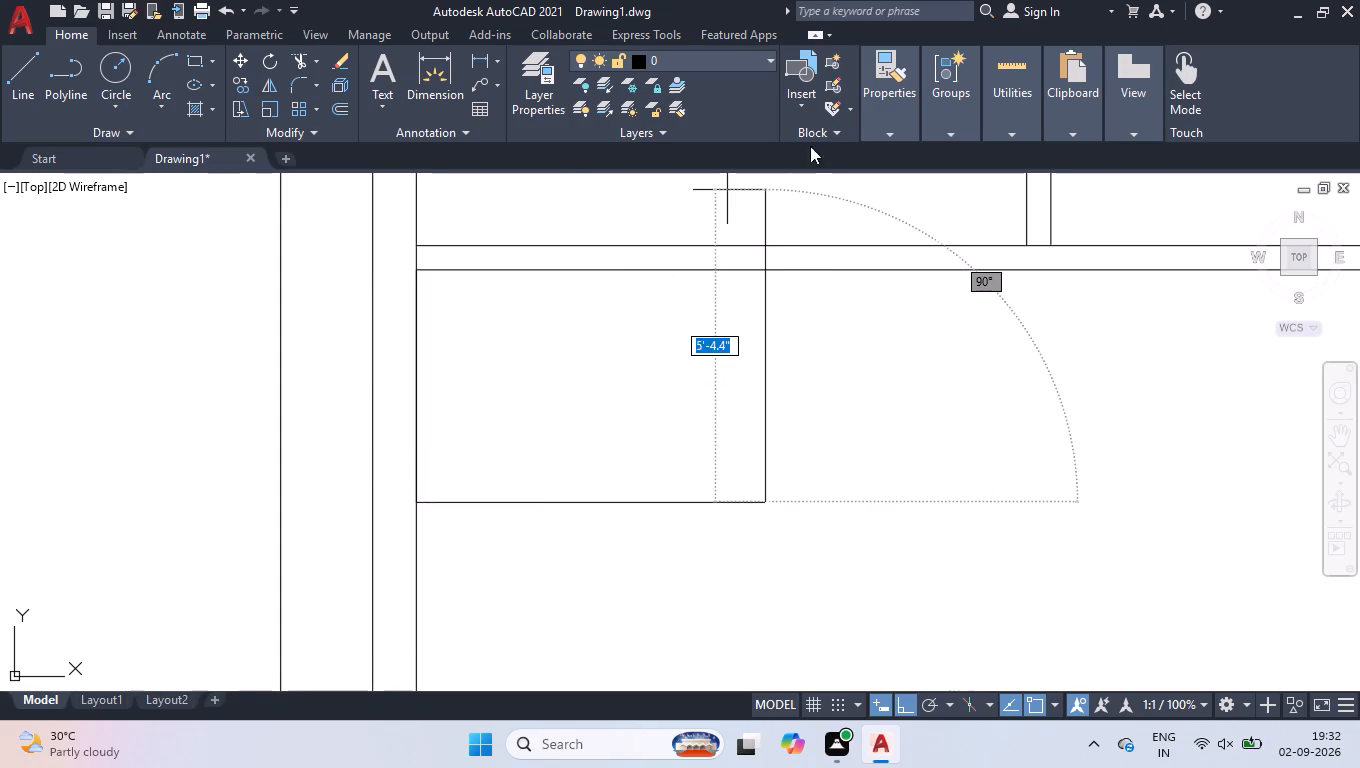
left_click(765, 273)
key("space")
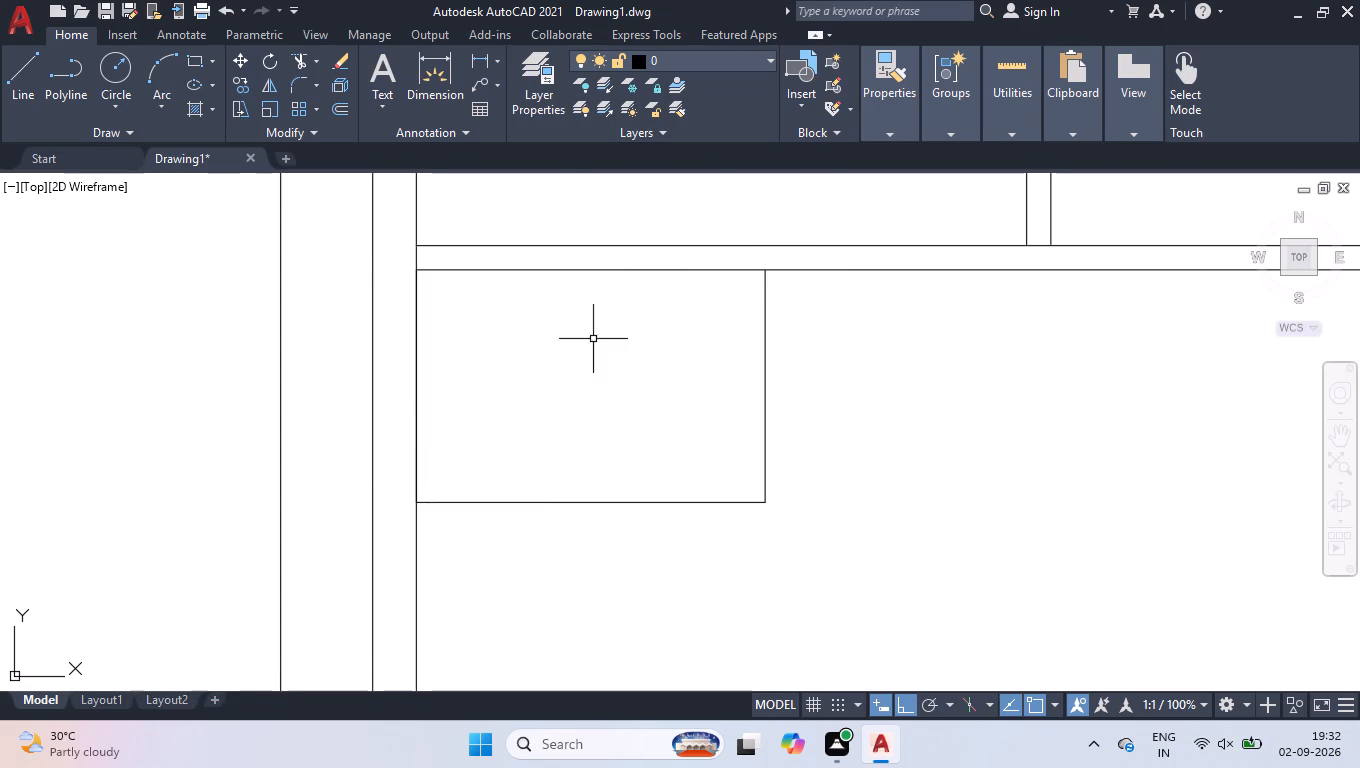
Delete the small room's 4' left line that overlaps the inner wall line.
left_click(418, 377)
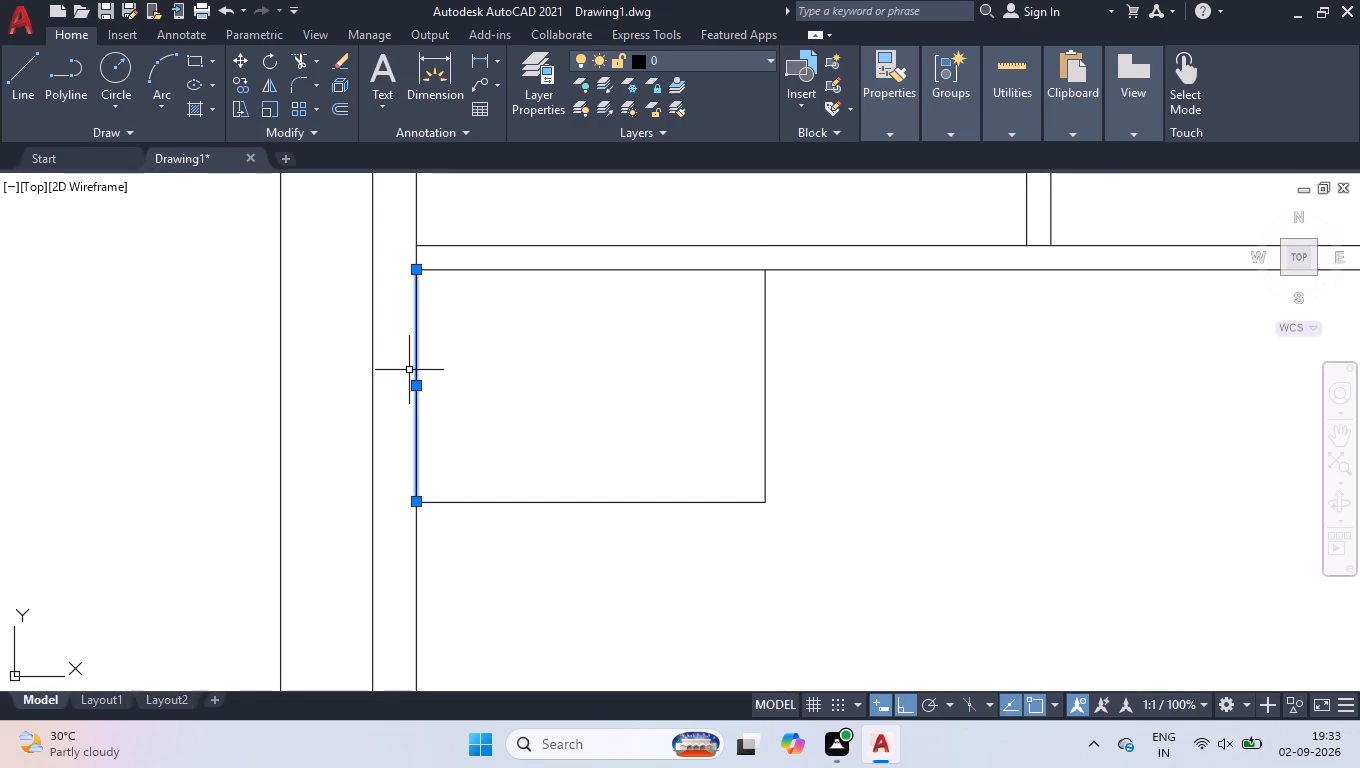
key("Delete")
Offset the small room's bottom and right lines 5" outward for wall thickness.
type("off")
key("Return")
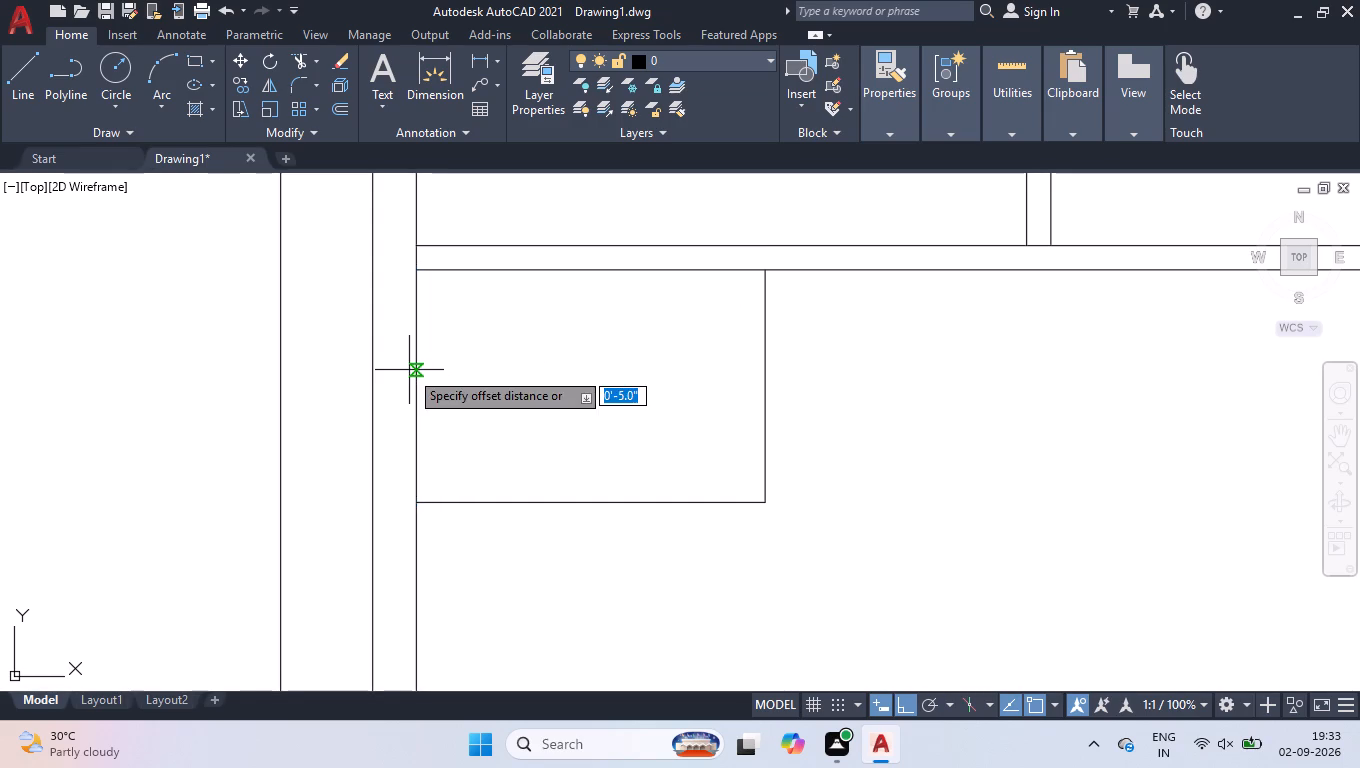
key("5")
key("Return")
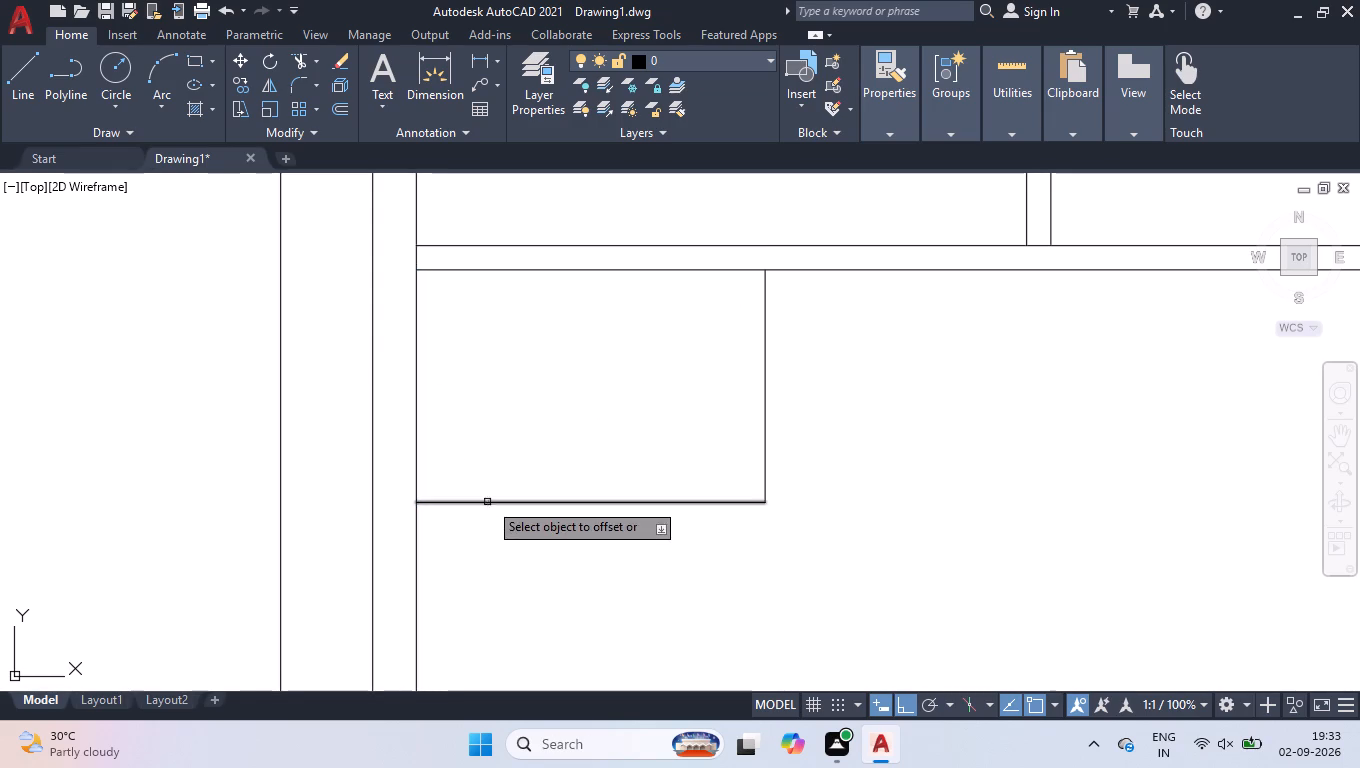
left_click(489, 502)
left_click(534, 604)
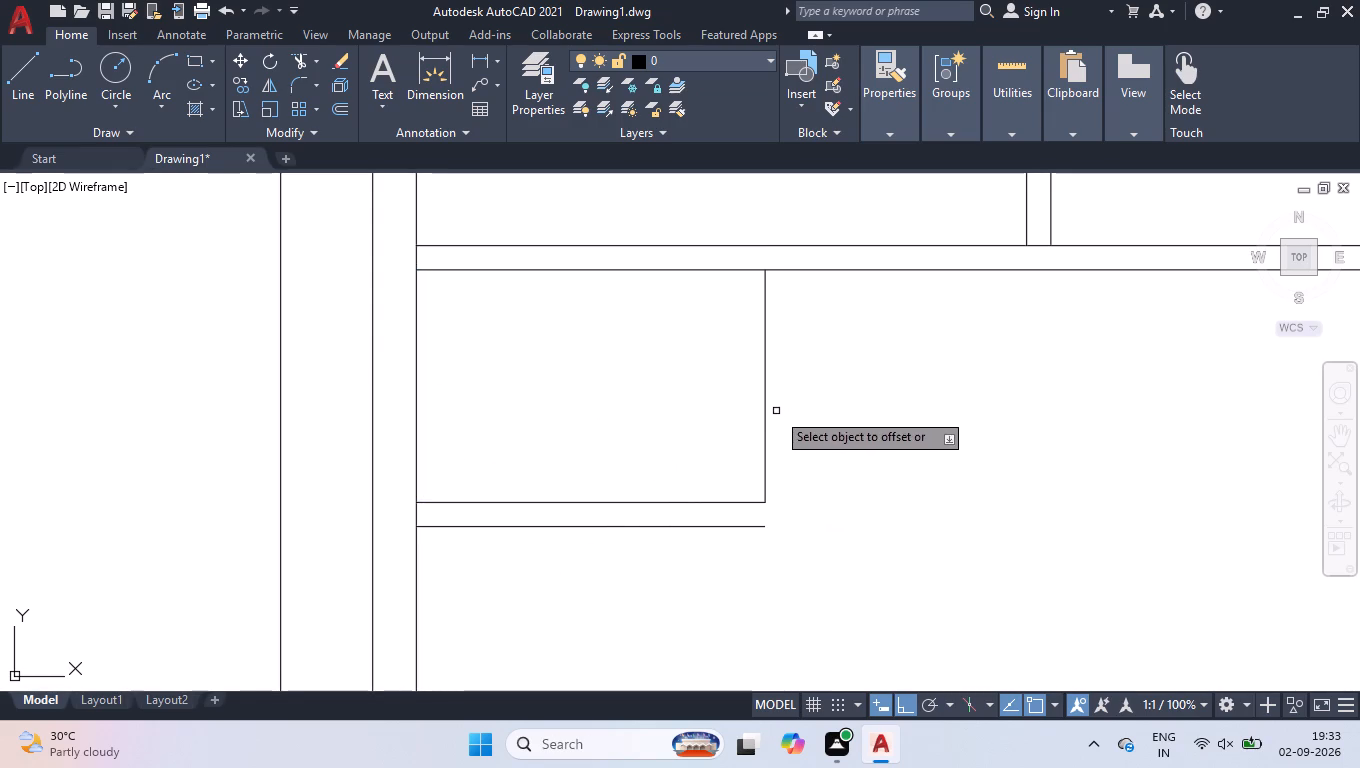
left_click(766, 422)
left_click(811, 426)
key("space")
Fillet the small room's two outer wall lines so they meet in a sharp lower-right corner.
scroll(811, 480, "down", 1)
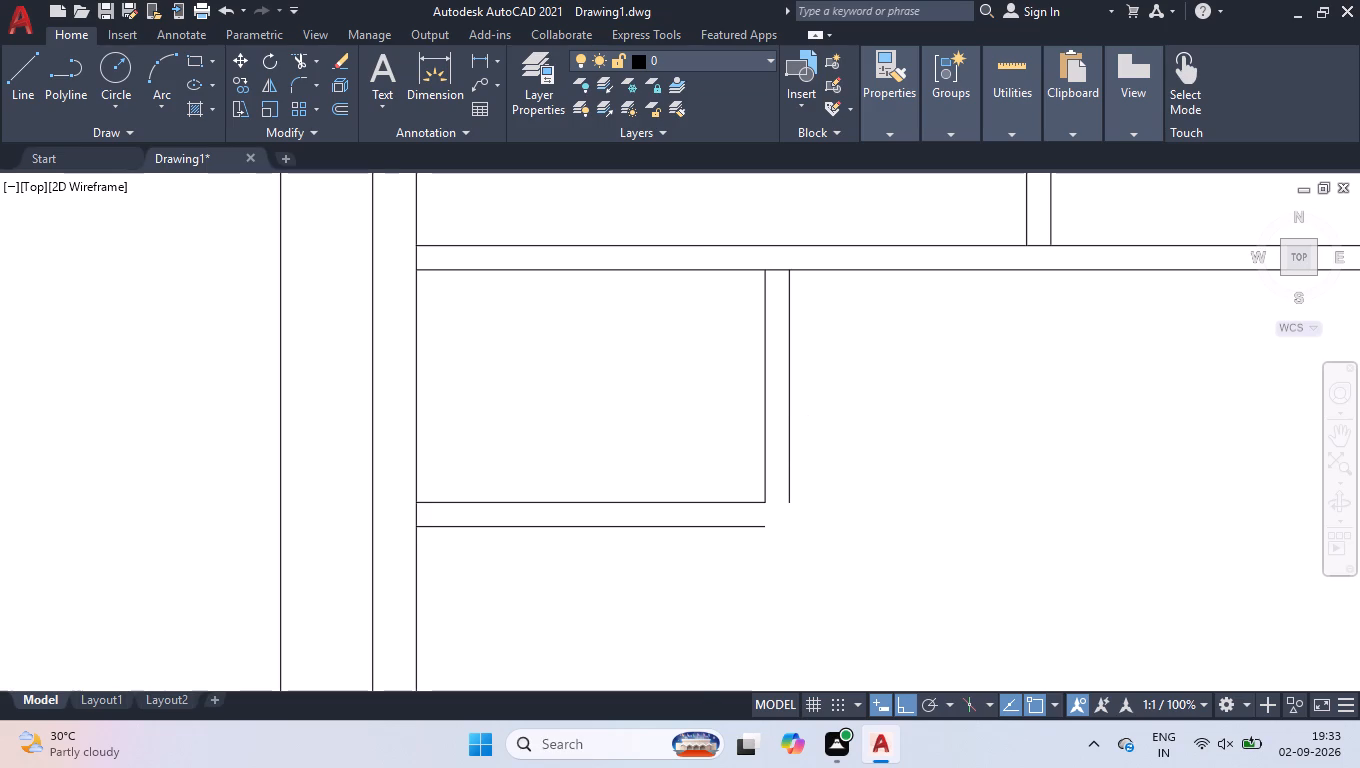
scroll(811, 480, "down", 4)
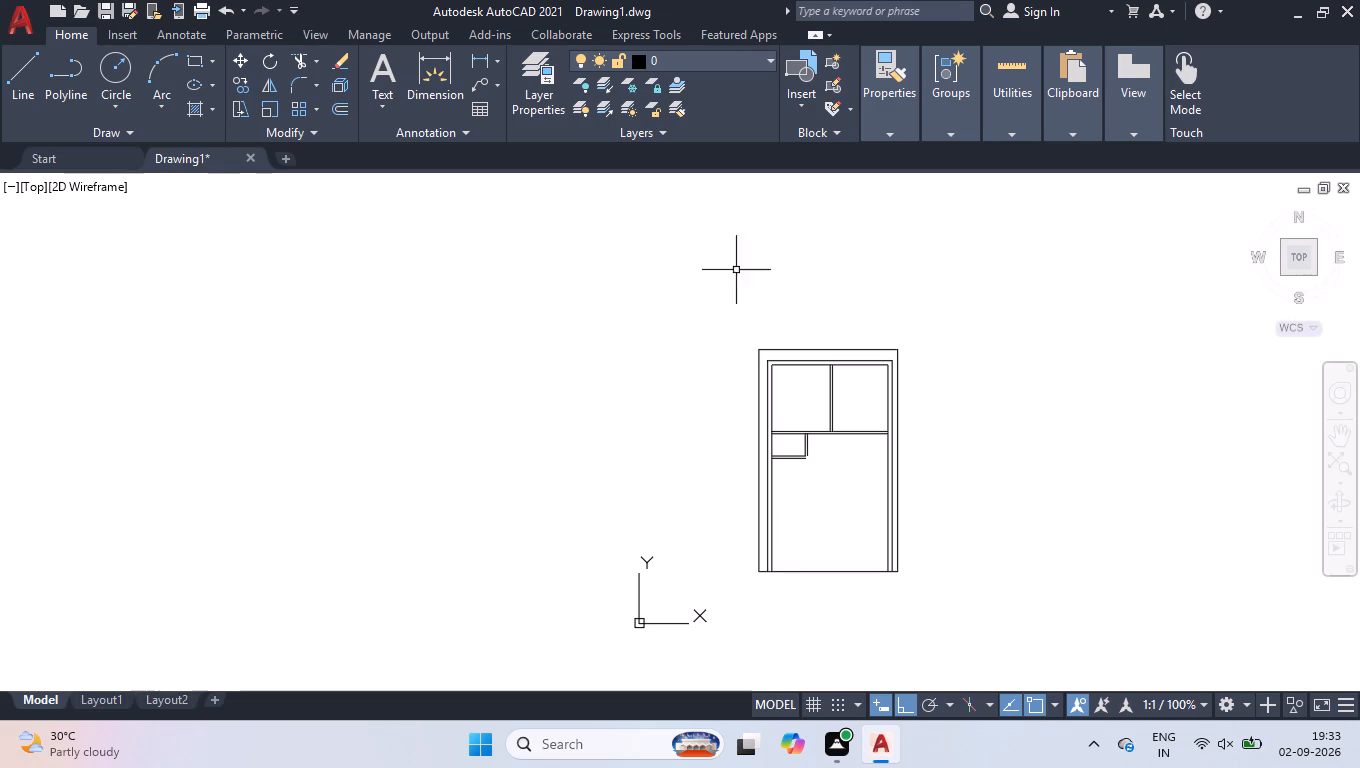
left_click(1299, 260)
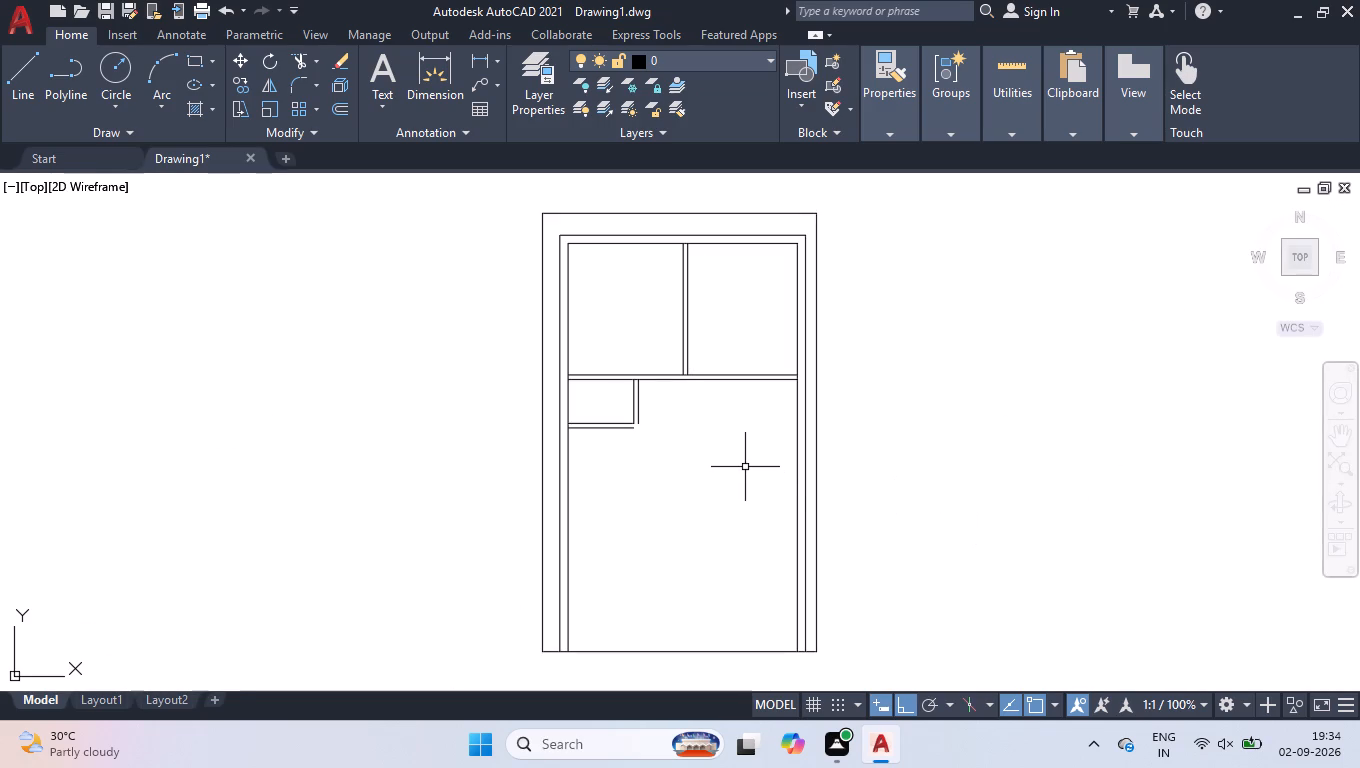
key("f")
key("Return")
scroll(635, 424, "up", 2)
left_click(628, 414)
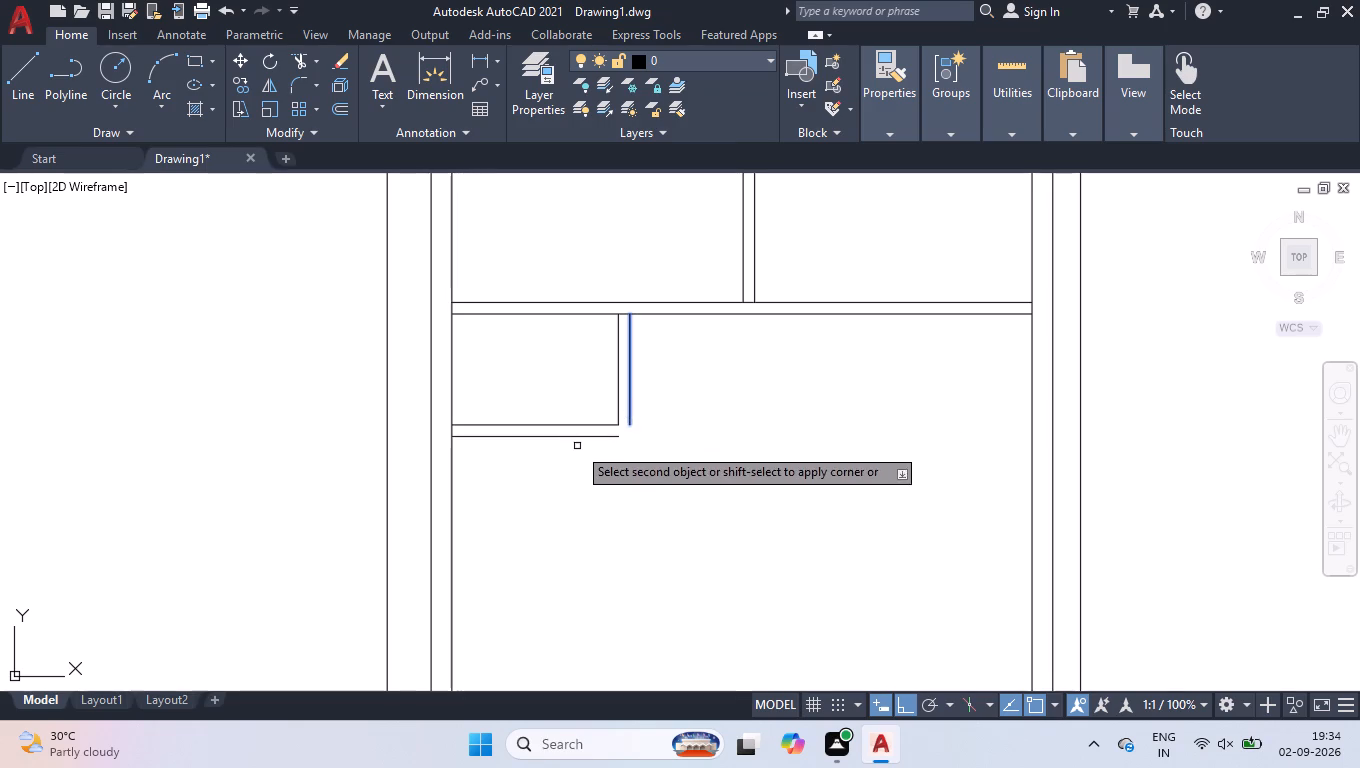
left_click(584, 435)
Draw a line 4' up from where the right inner wall line meets the plot's bottom edge, continuing across to the left inner wall line.
scroll(768, 458, "down", 3)
scroll(764, 517, "up", 1)
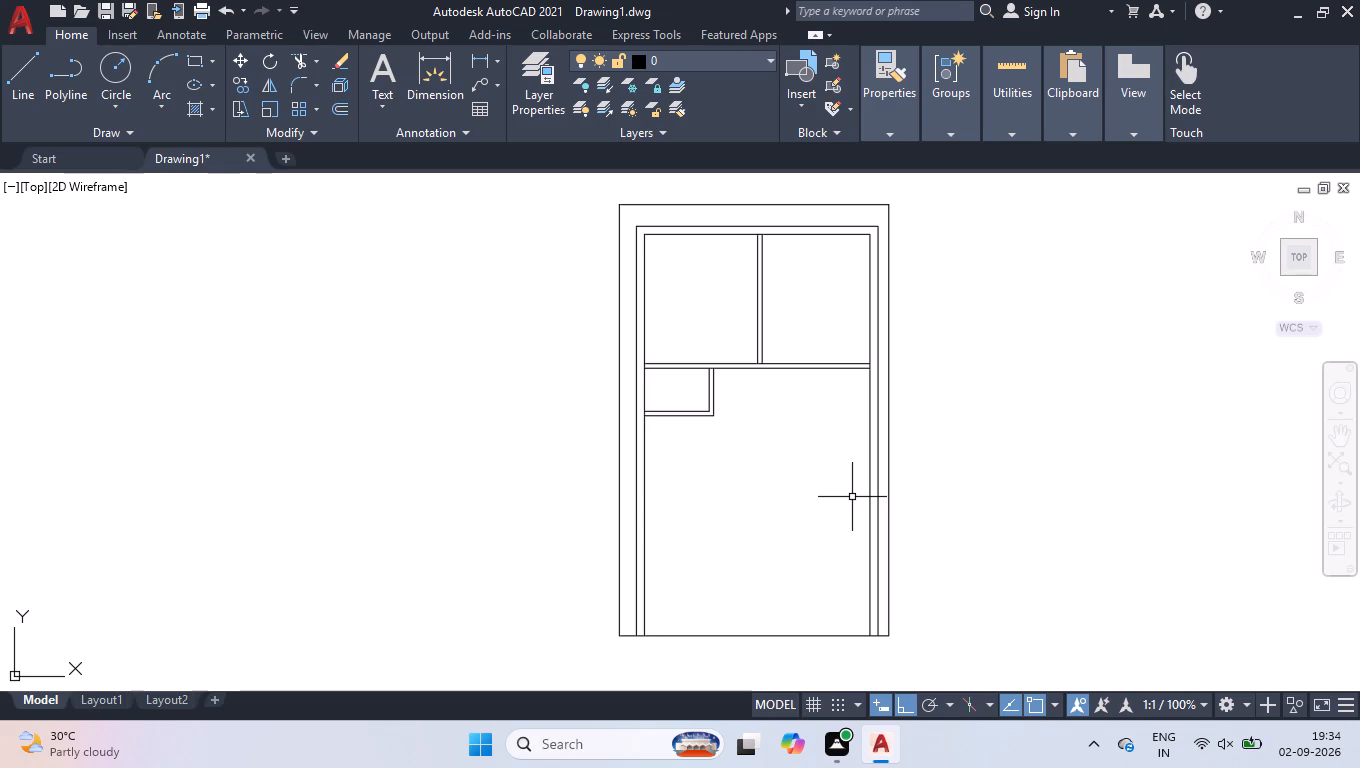
key("l")
key("Return")
scroll(874, 645, "up", 2)
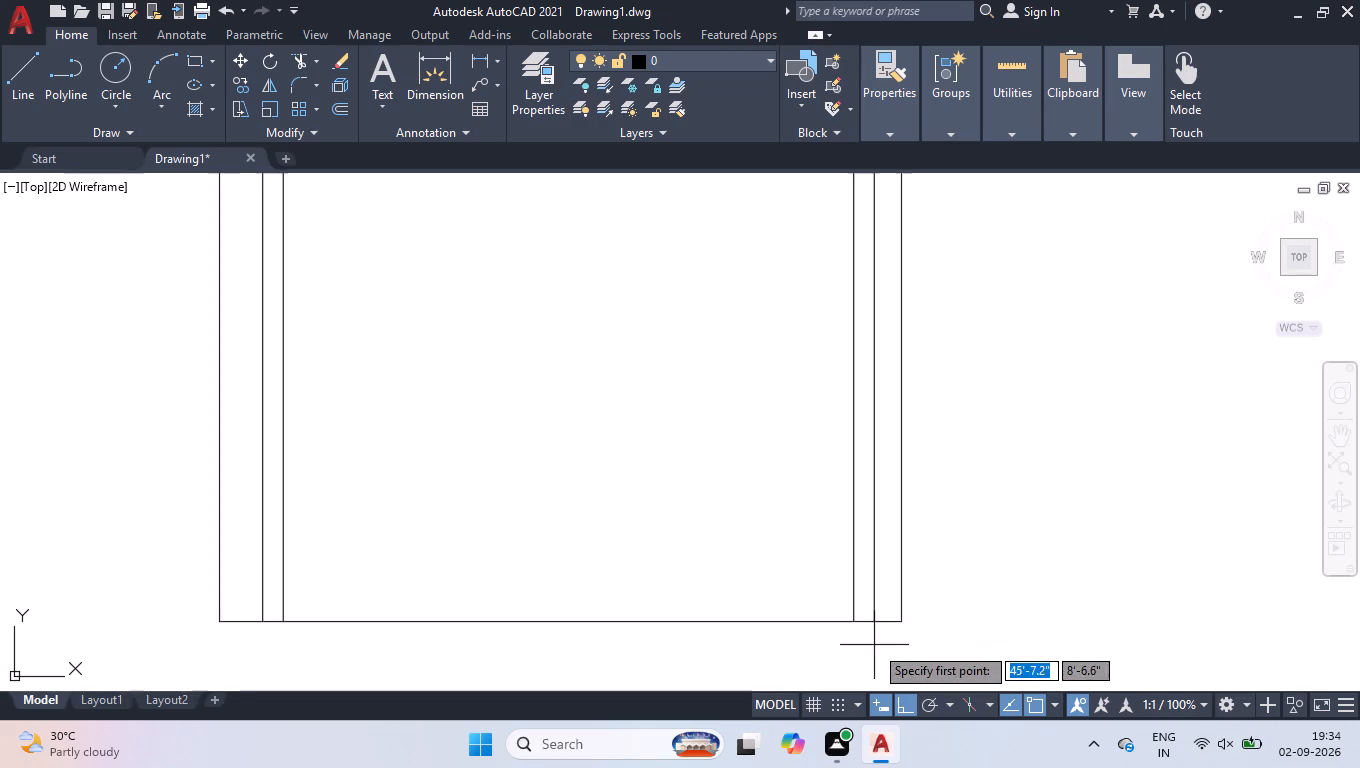
left_click(852, 620)
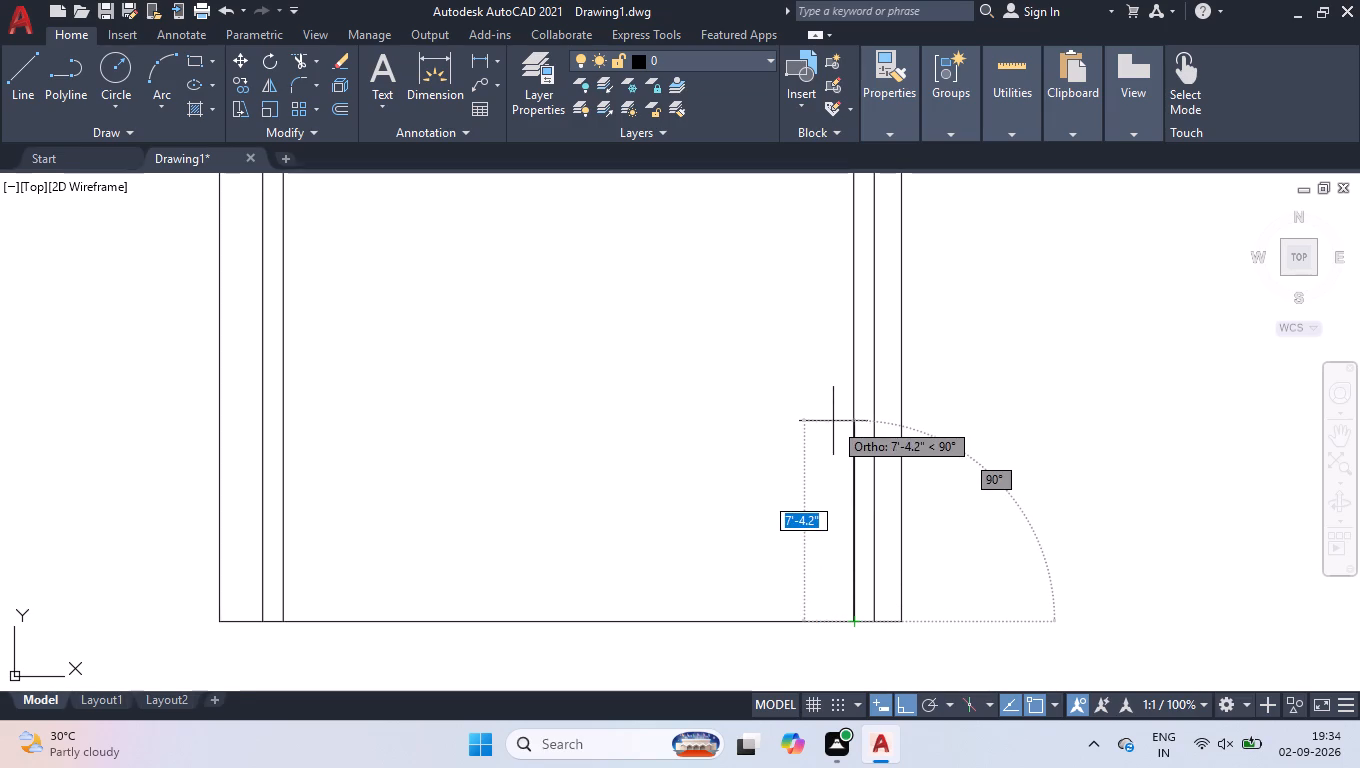
type("4'")
key("Return")
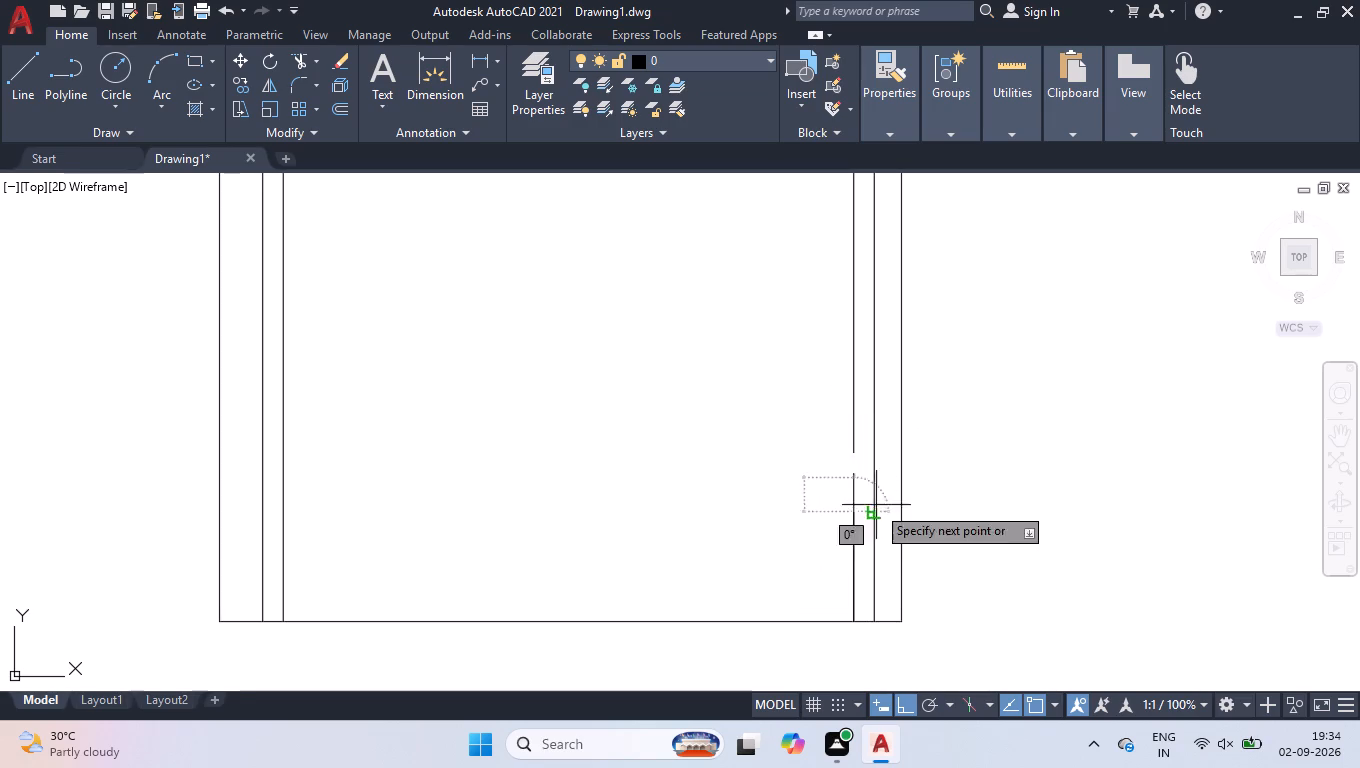
left_click(282, 513)
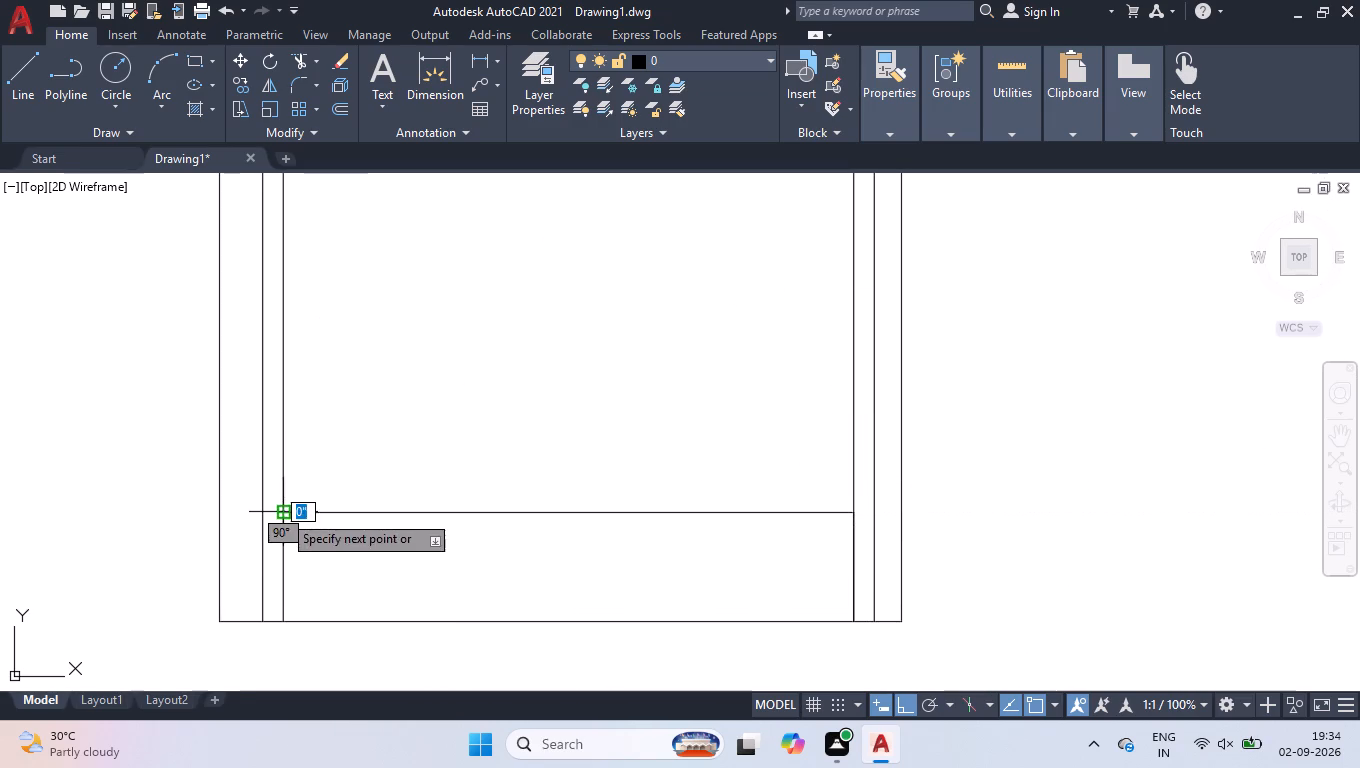
key("space")
Delete the 4' vertical line that overlaps the right inner wall line.
left_click(856, 572)
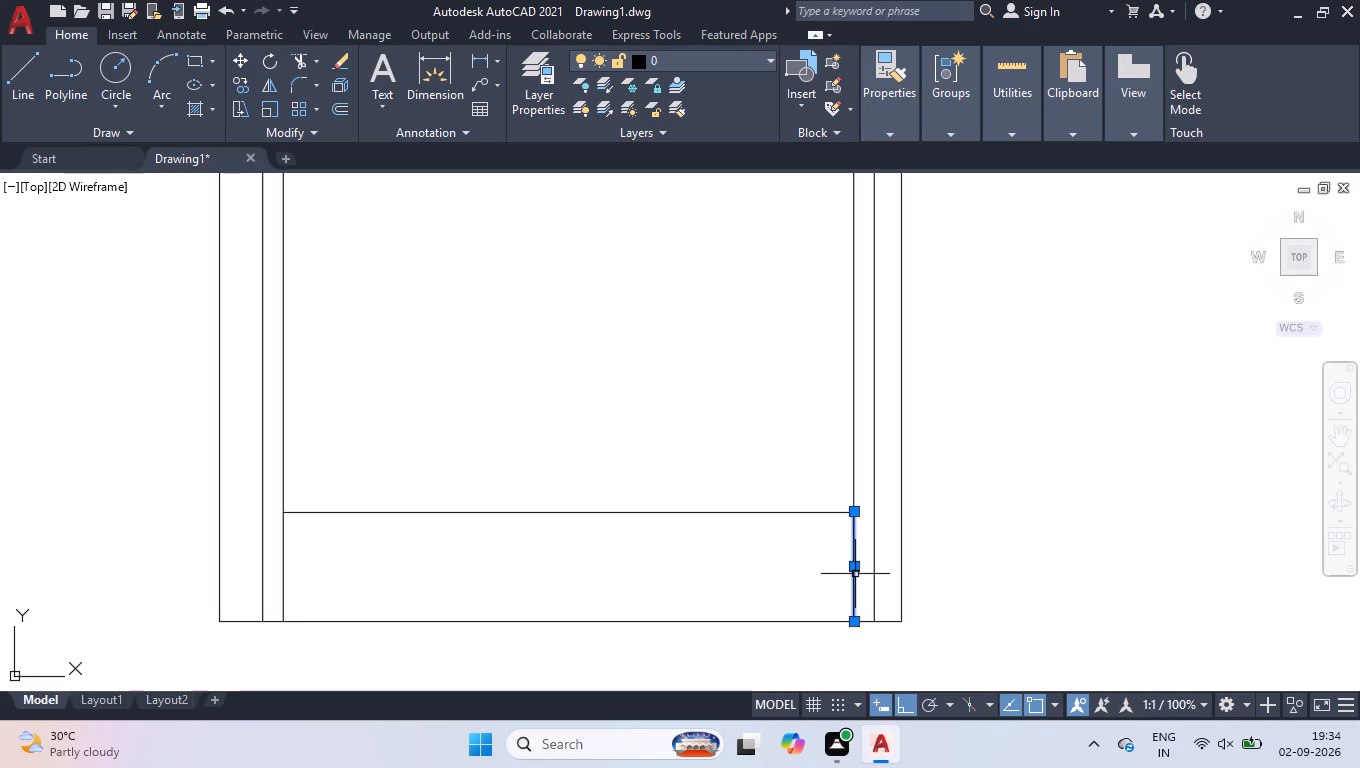
key("Delete")
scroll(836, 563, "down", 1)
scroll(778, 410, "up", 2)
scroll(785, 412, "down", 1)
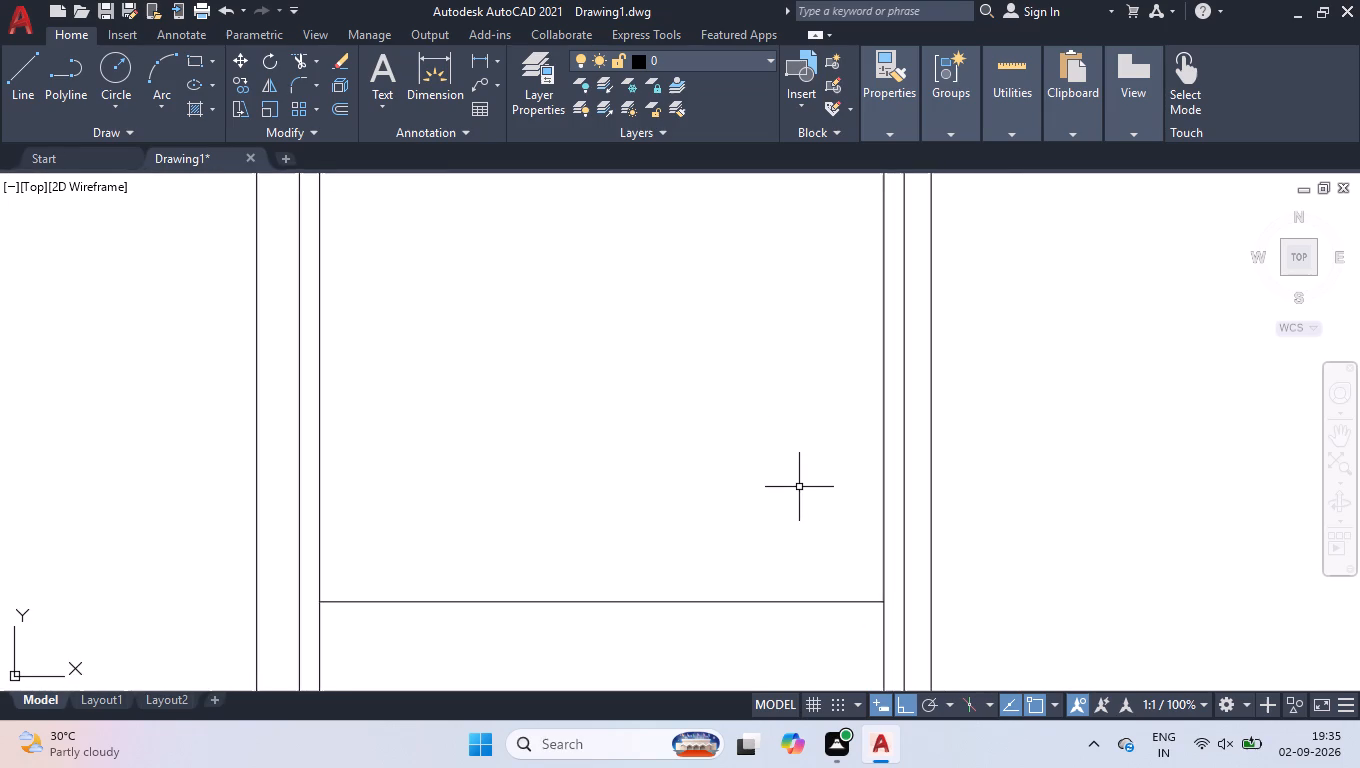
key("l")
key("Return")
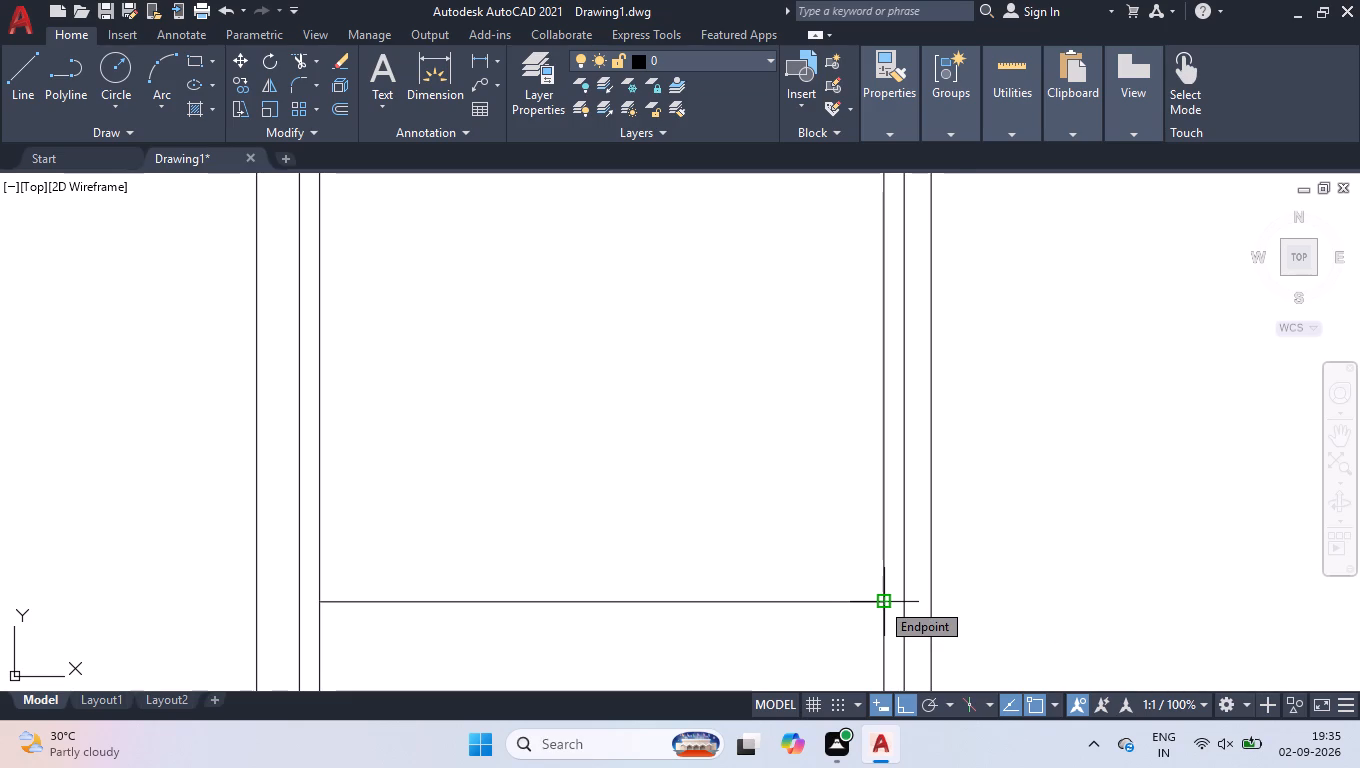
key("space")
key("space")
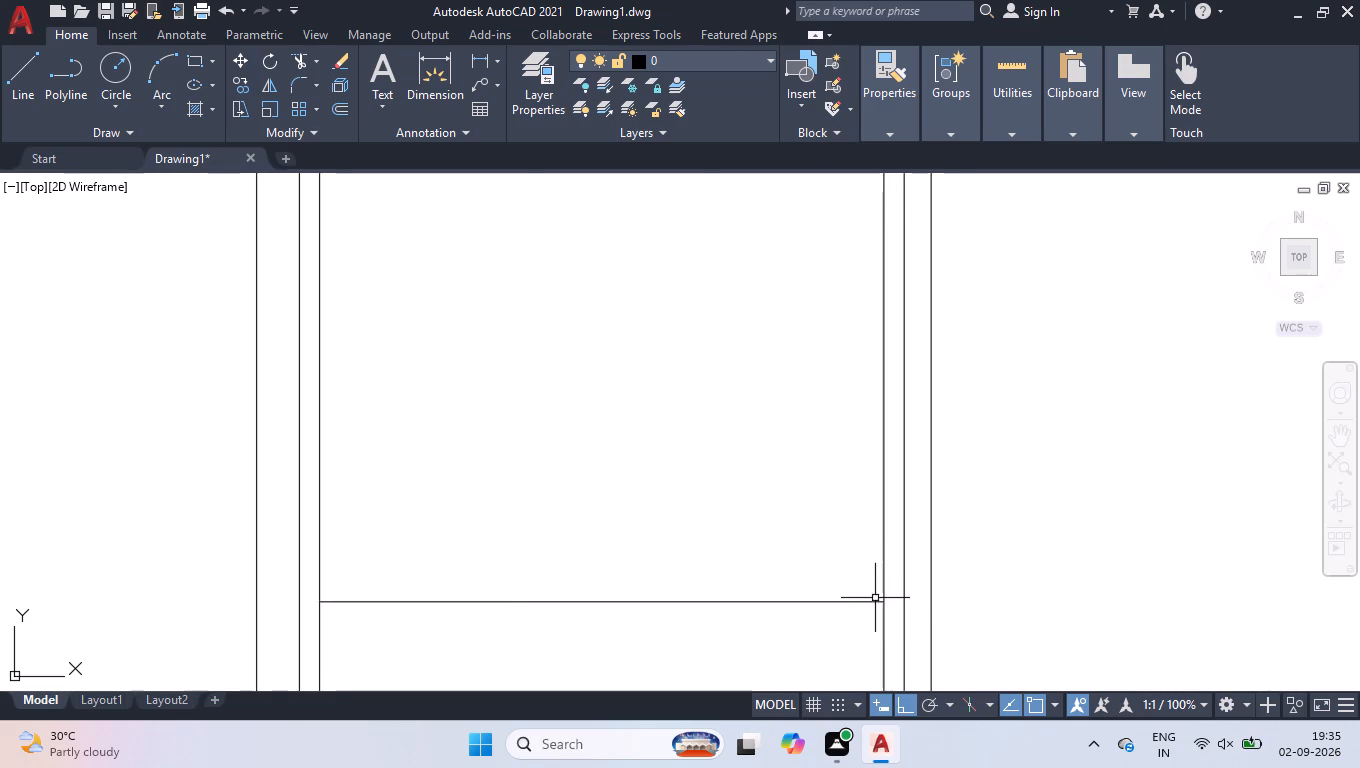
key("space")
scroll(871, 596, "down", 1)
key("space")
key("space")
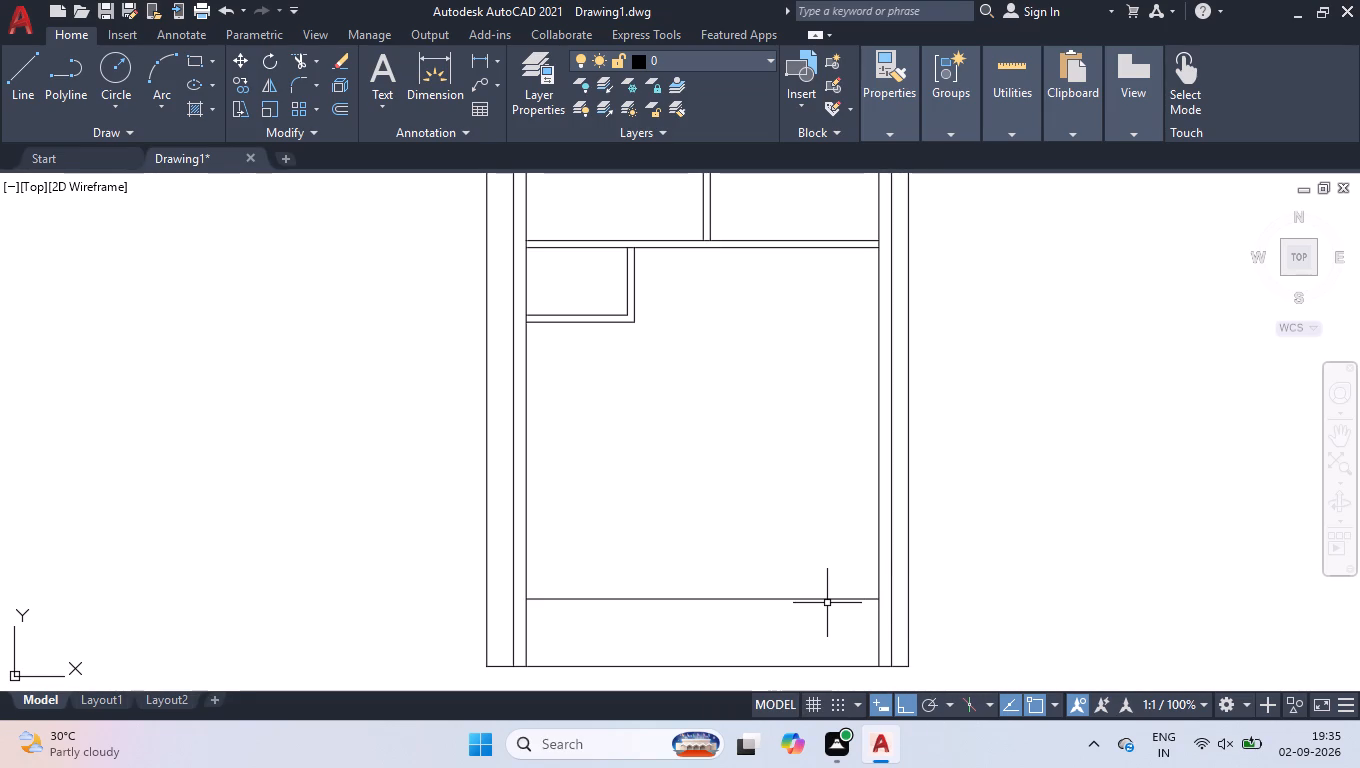
Extend the new bottom horizontal line to the right wall's outer line.
type("ex")
key("Return")
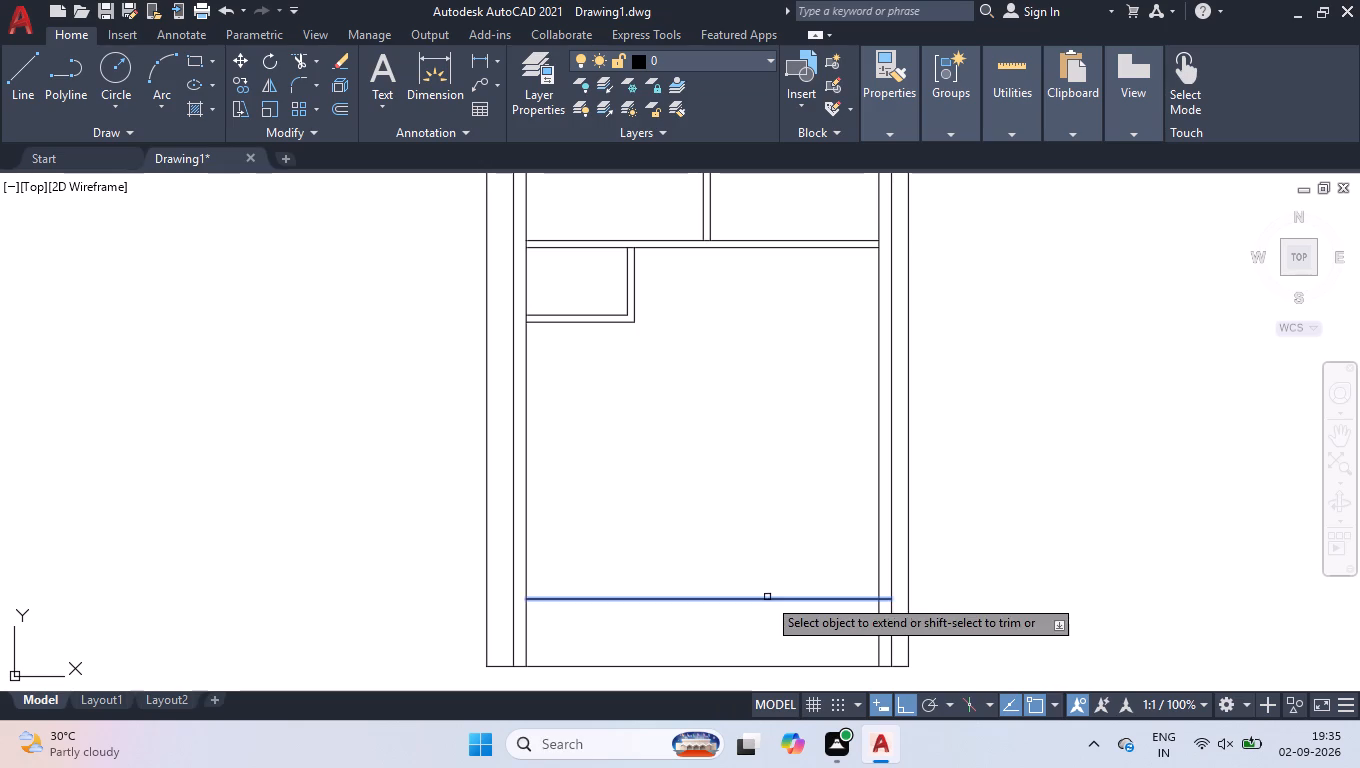
left_click(820, 600)
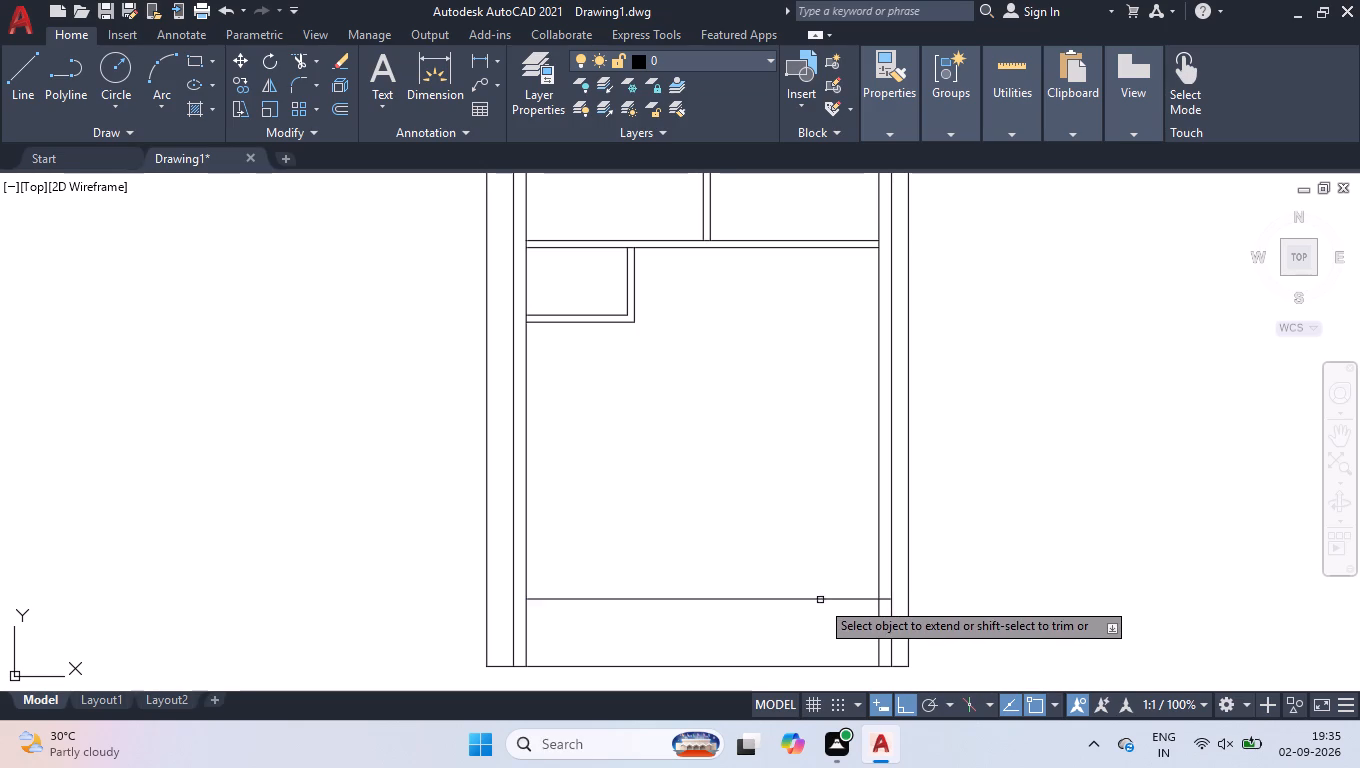
key("Return")
Trim both right wall lines below the bottom horizontal line.
type("tr")
key("Return")
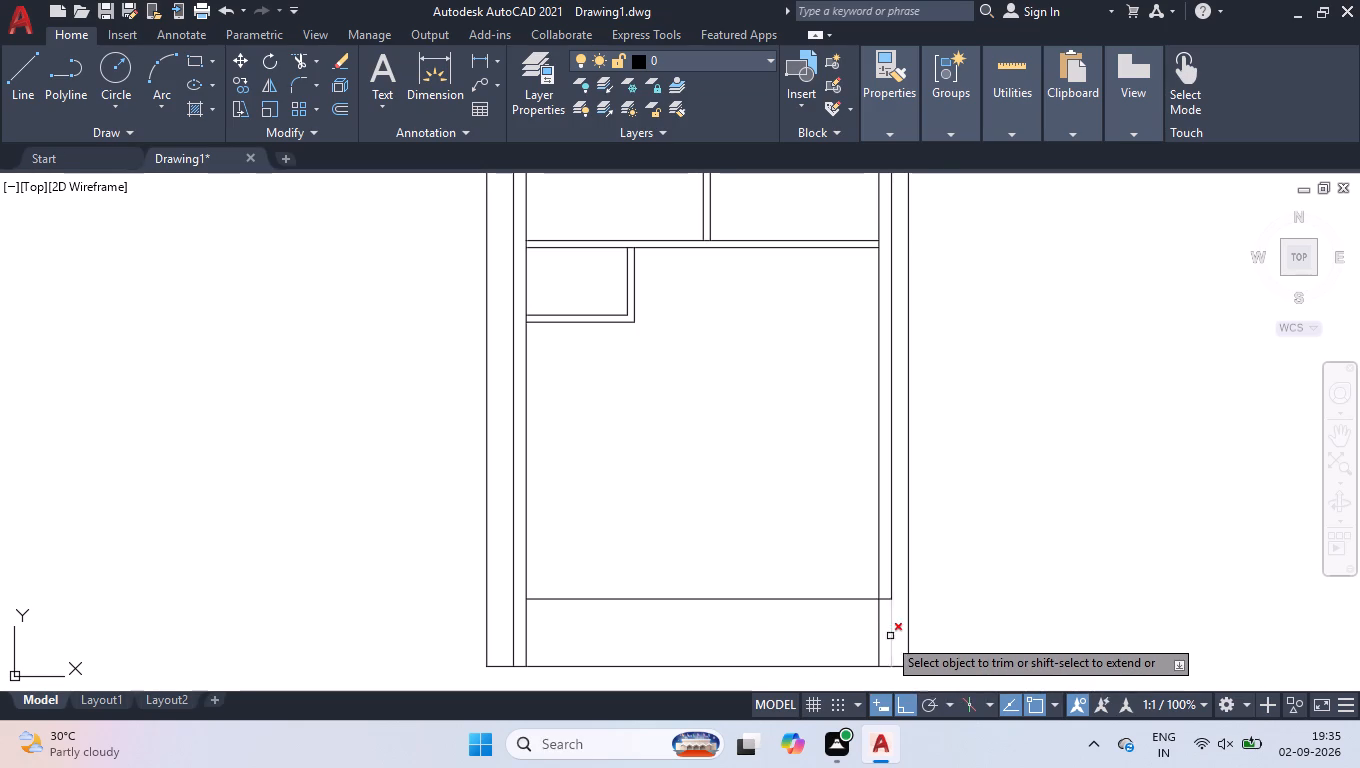
left_click_drag(866, 631, 885, 636)
left_click(903, 634)
key("space")
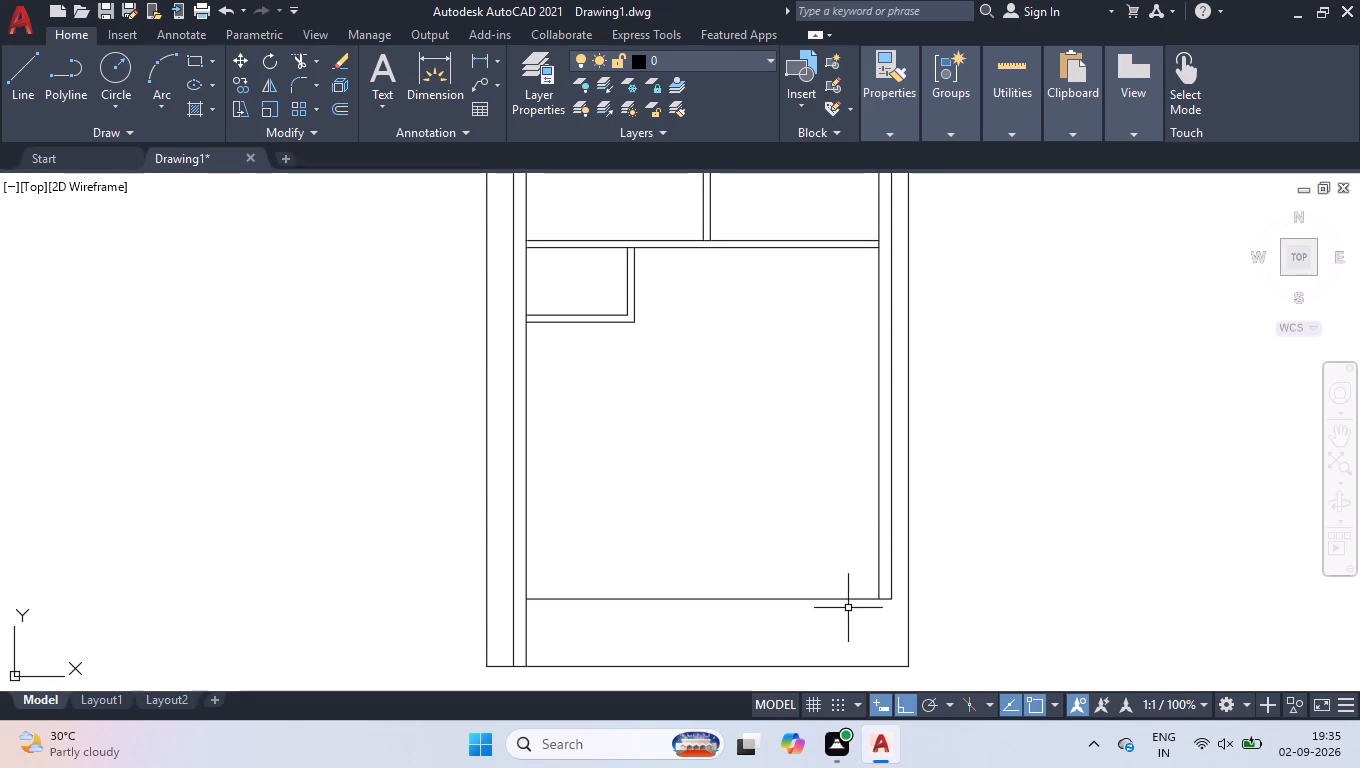
Offset the bottom horizontal line 9" upward for the outer wall thickness.
scroll(847, 600, "up", 1)
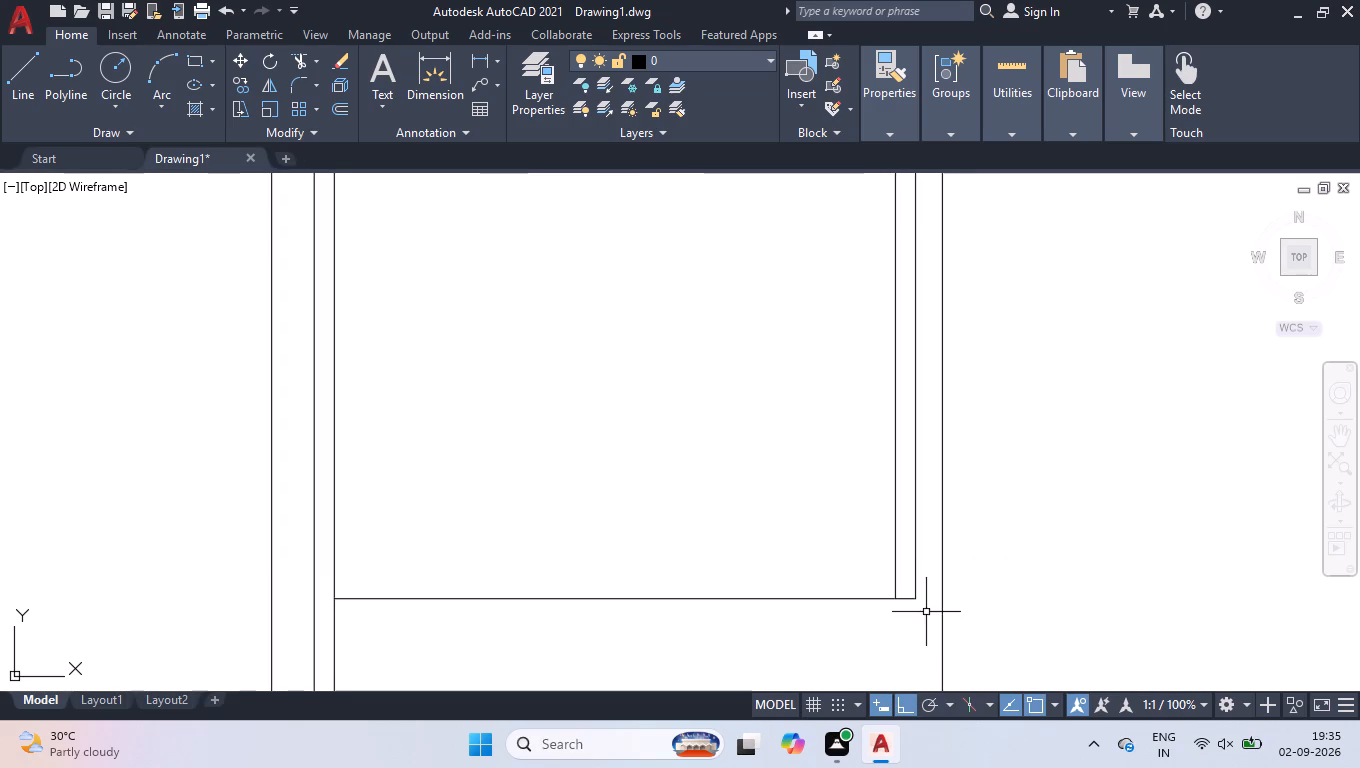
type("off")
key("Return")
key("9")
key("Return")
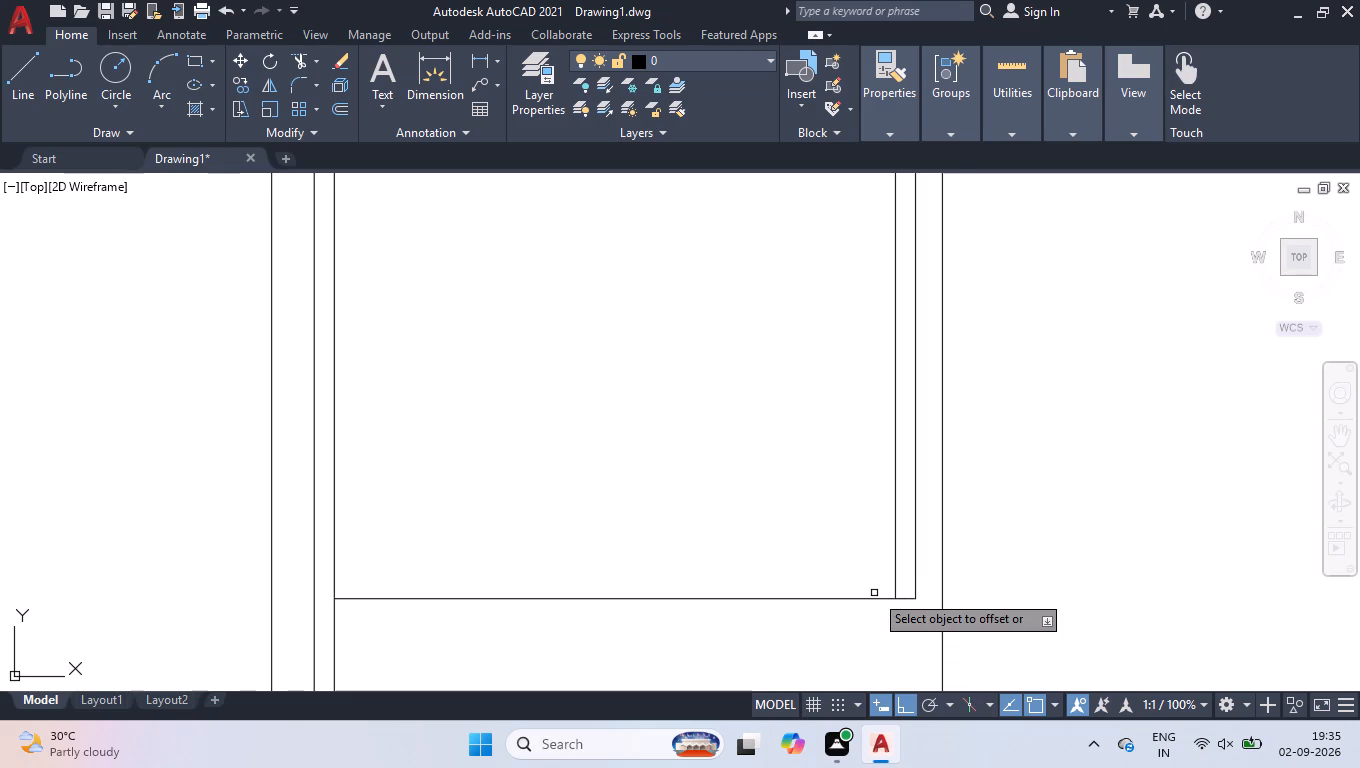
left_click(857, 599)
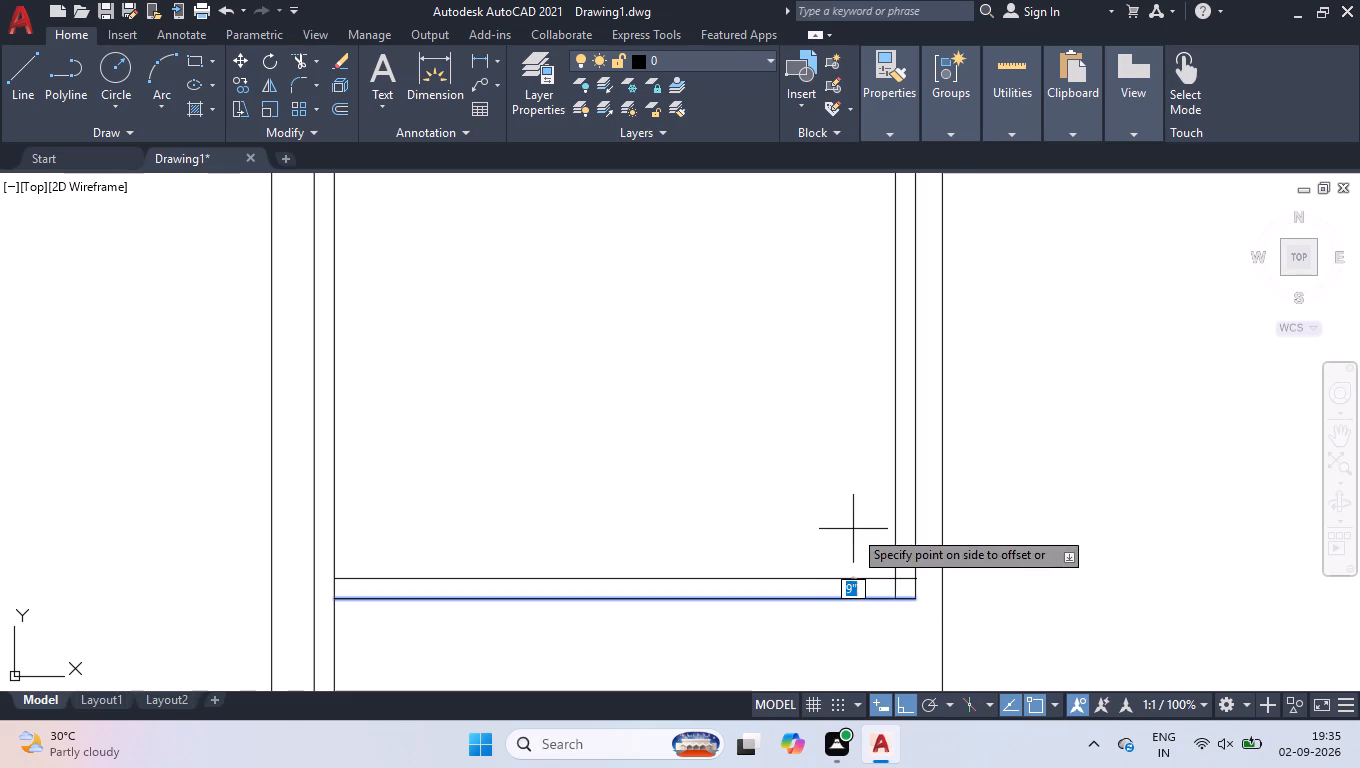
left_click(853, 528)
key("Return")
Trim the overlapping inner wall line ends at the lower-right corner of the outer wall.
type("tr")
key("Return")
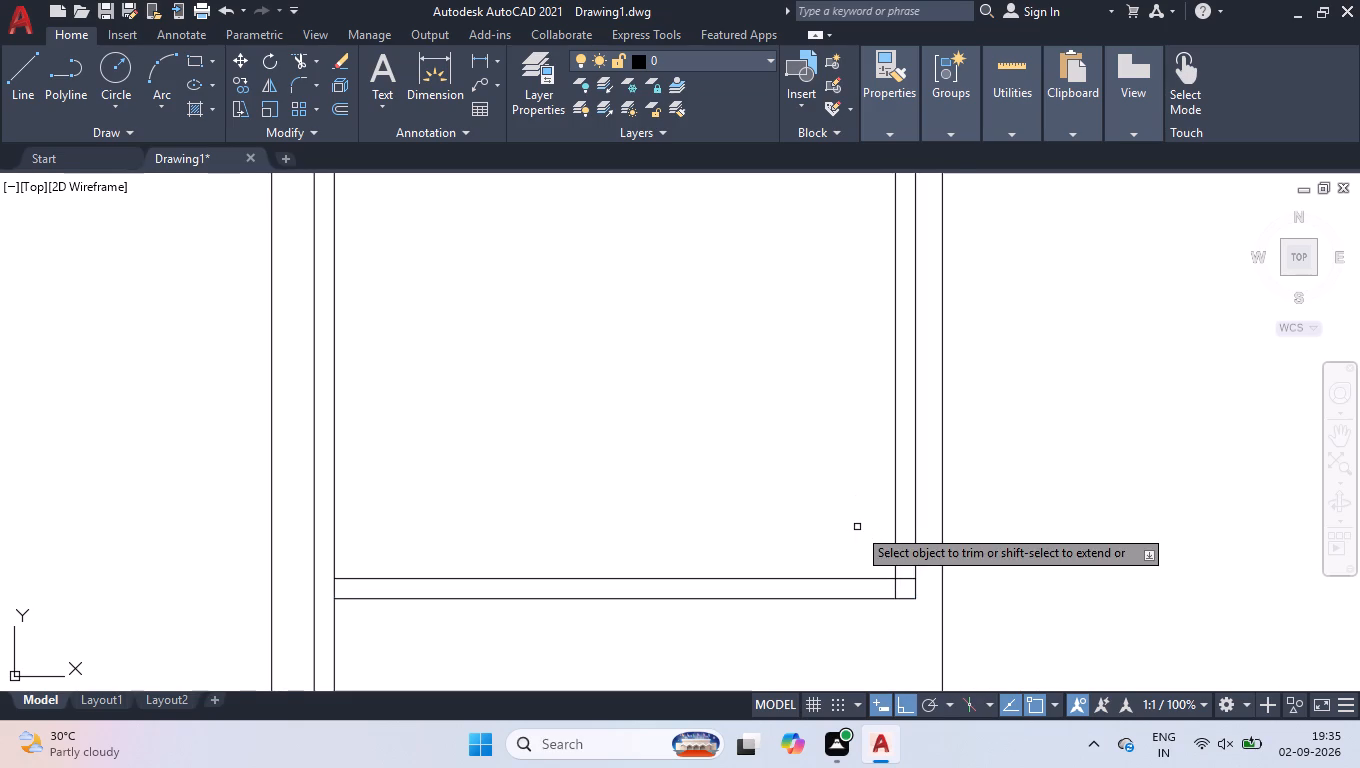
scroll(900, 586, "up", 4)
left_click(920, 515)
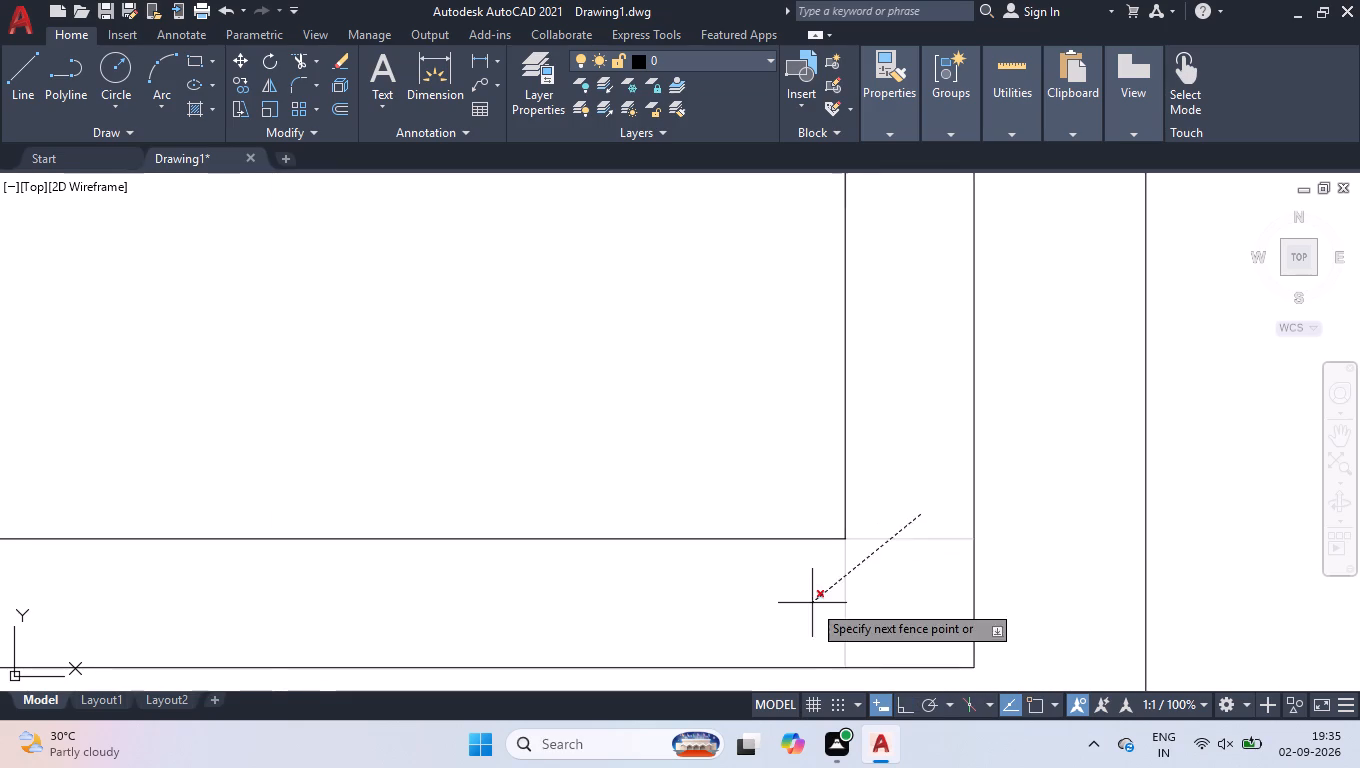
left_click(812, 603)
key("space")
Draw a room outline from the inner lower-right wall corner: 9' left, 6' up, and back across to the right wall.
scroll(828, 592, "down", 1)
scroll(965, 623, "down", 3)
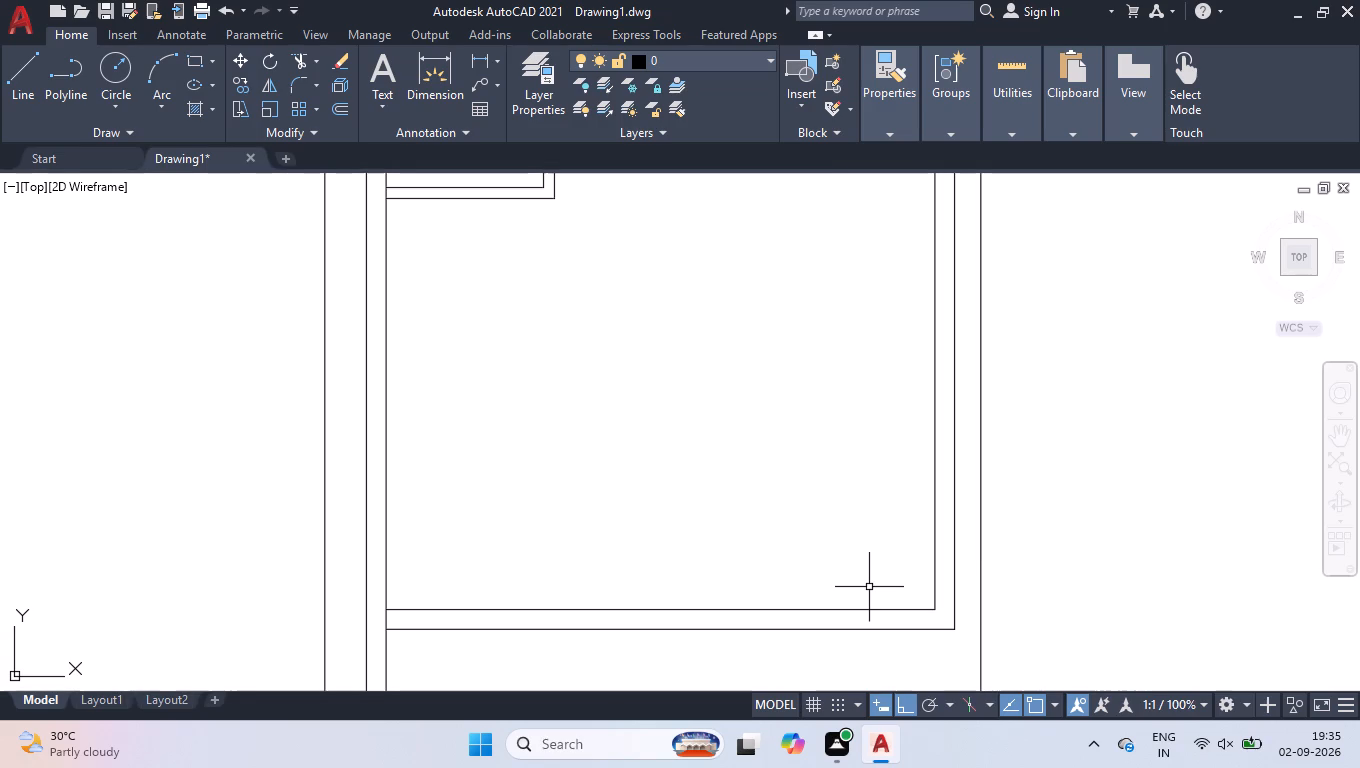
key("l")
key("Return")
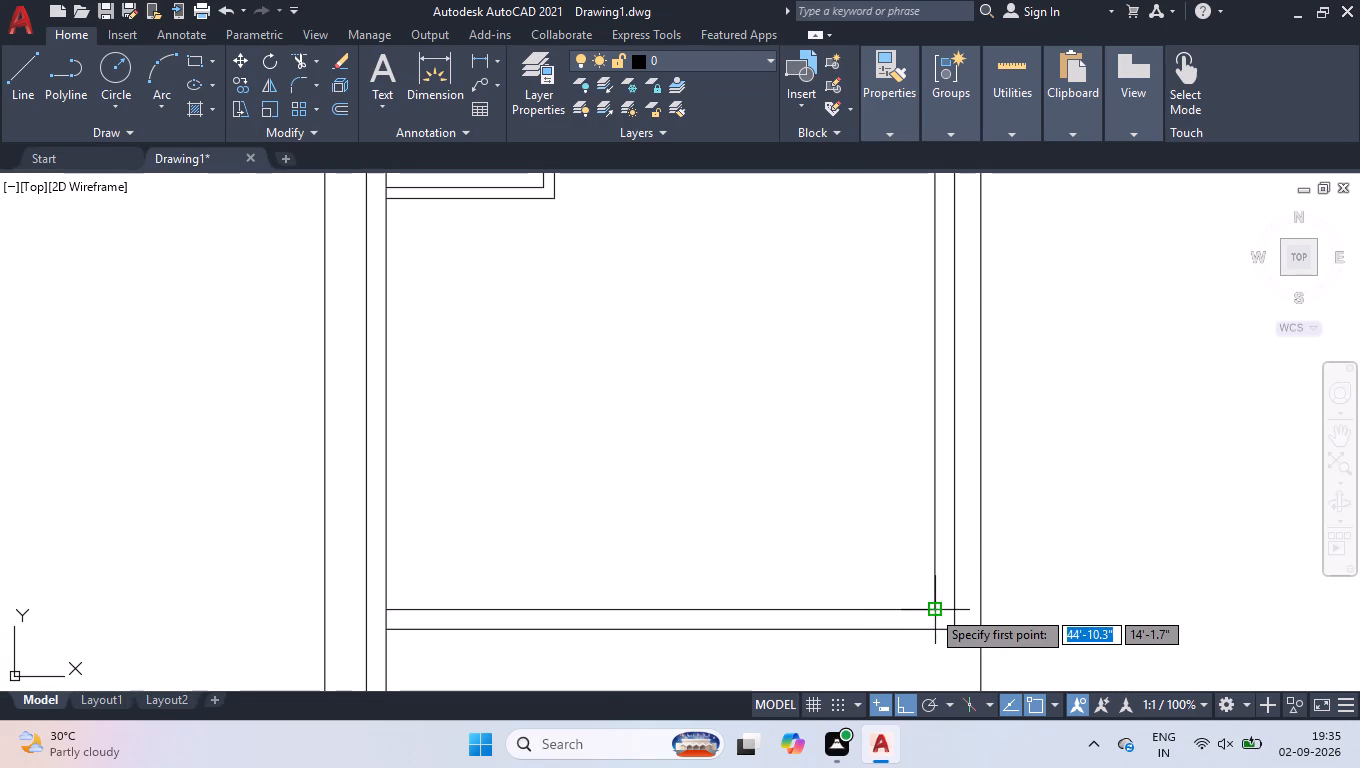
left_click(931, 609)
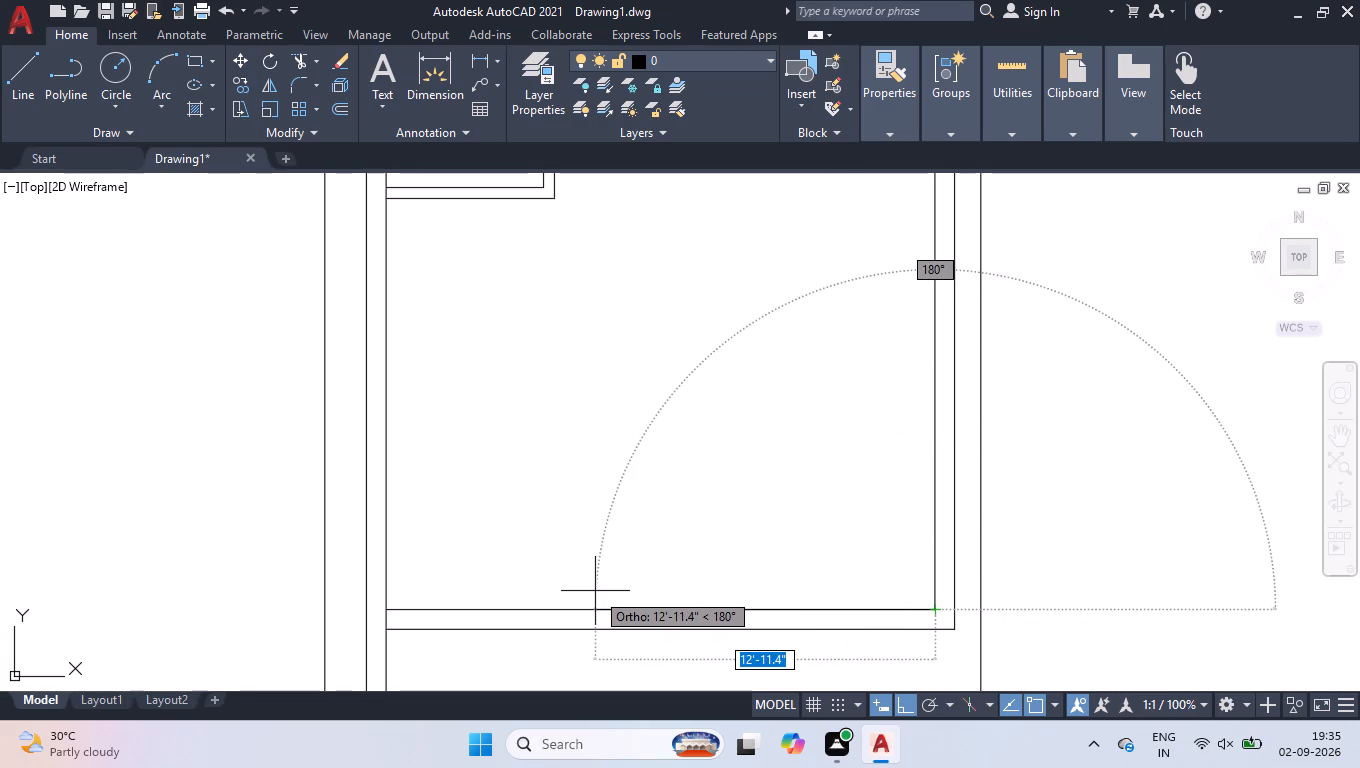
type("9'")
key("Return")
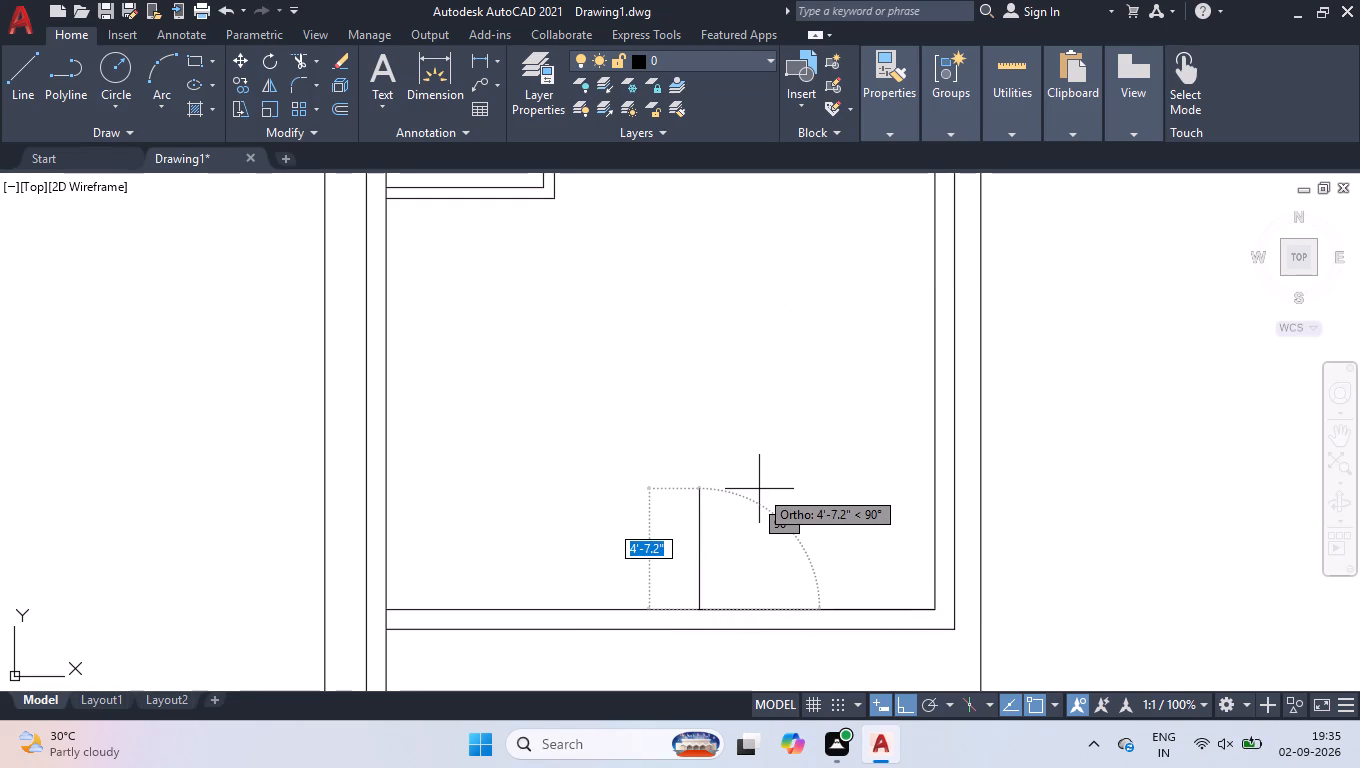
type("6'")
key("Return")
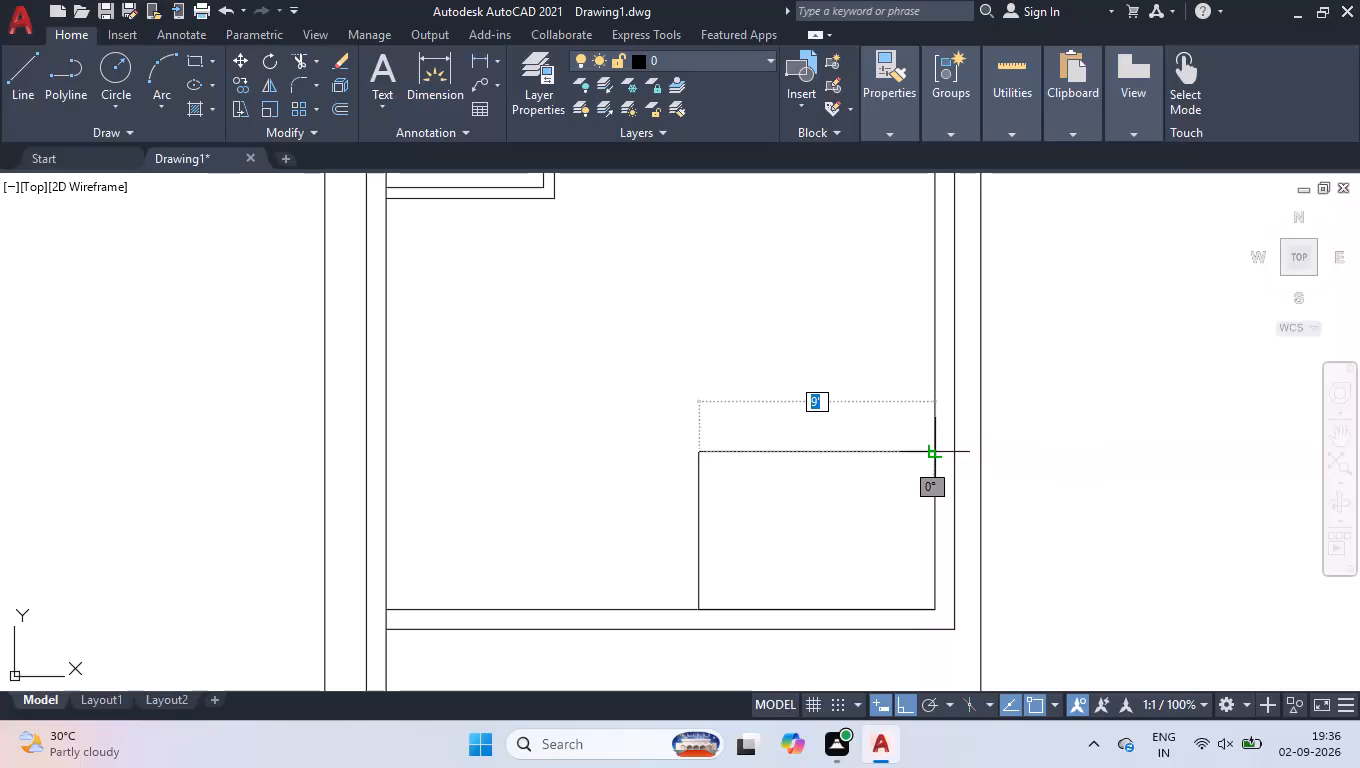
left_click(935, 447)
key("space")
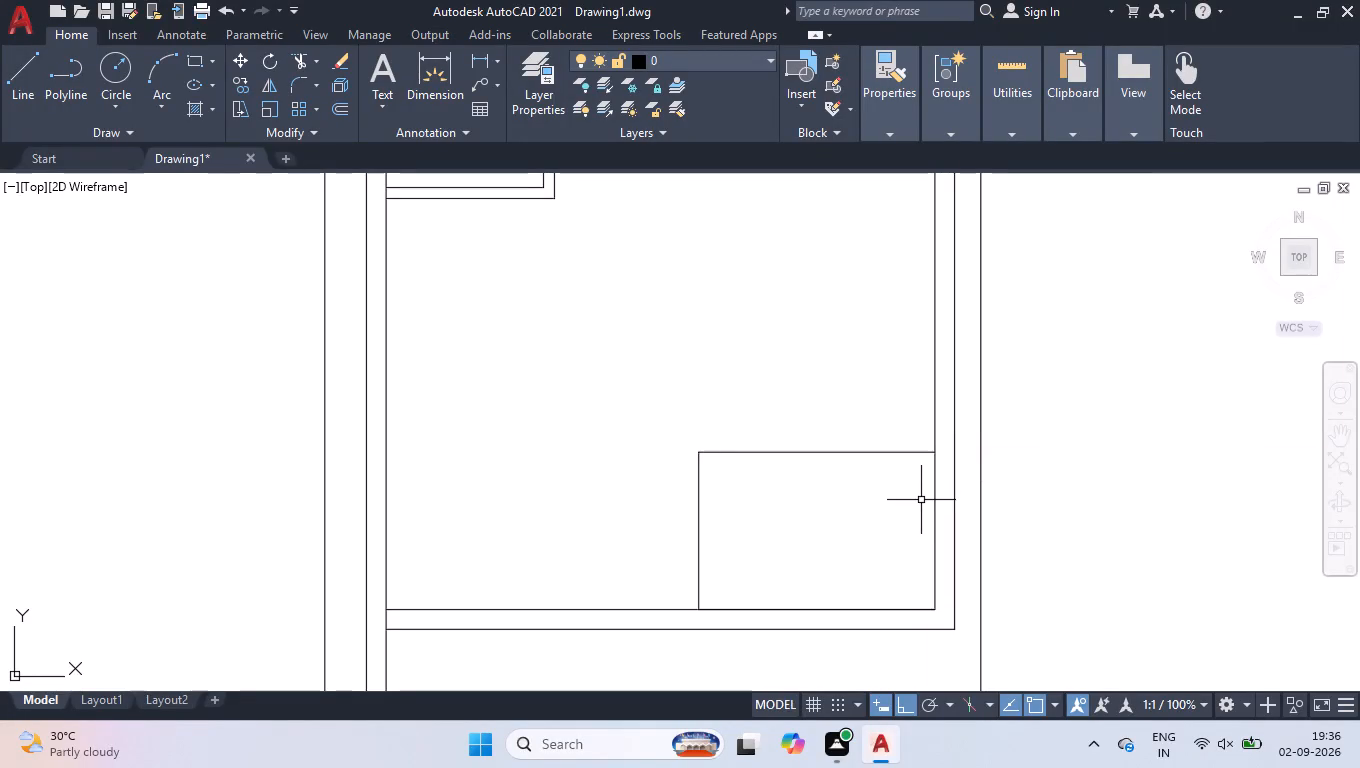
Offset the lower-right room's left and top lines 5" outward for wall thickness.
type("off")
key("Return")
key("5")
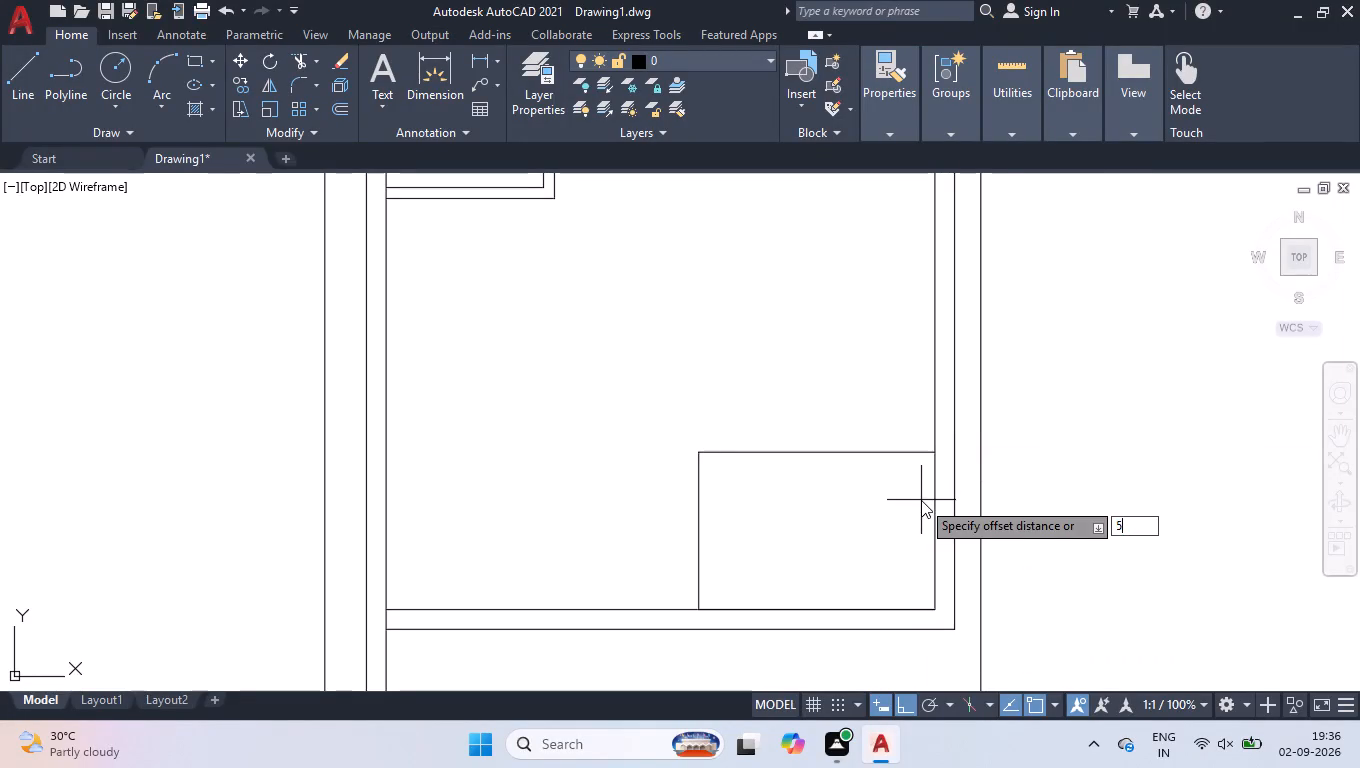
key("Return")
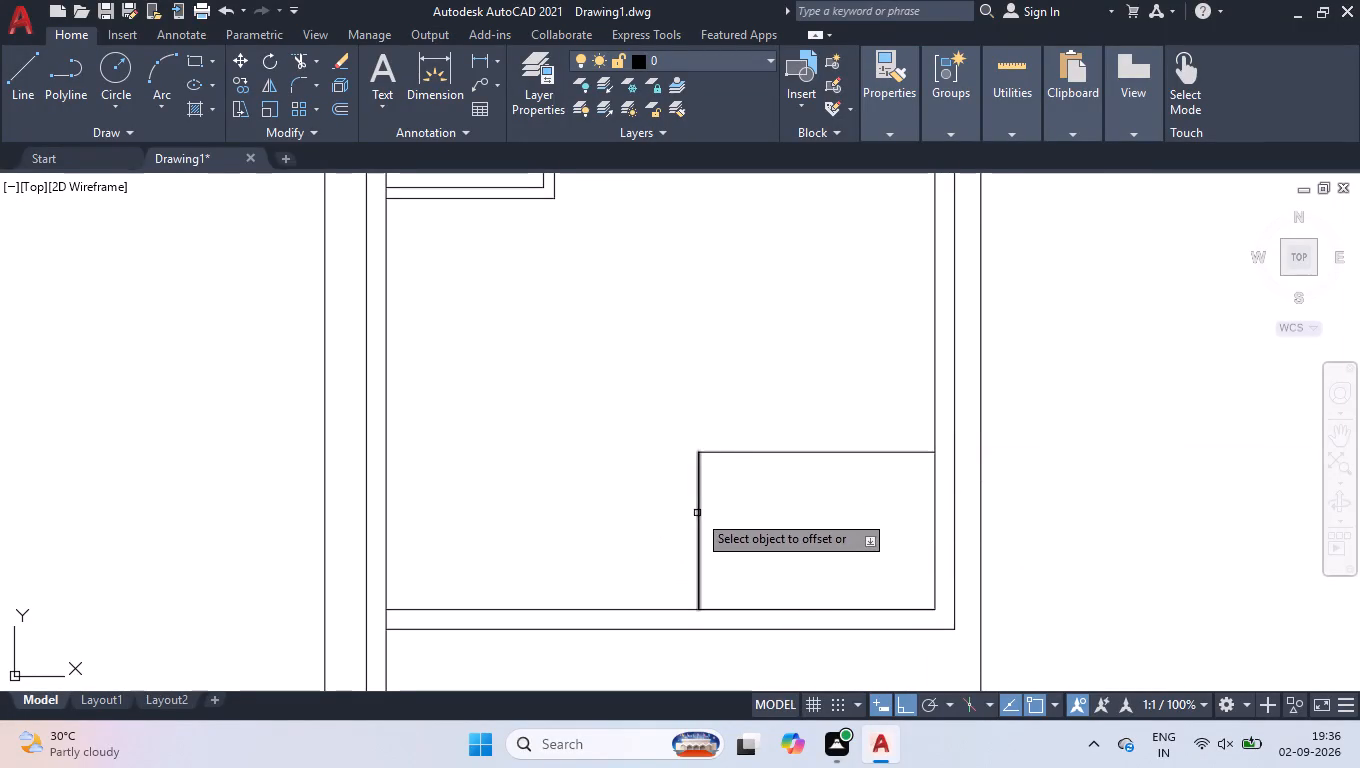
left_click(697, 513)
left_click(568, 524)
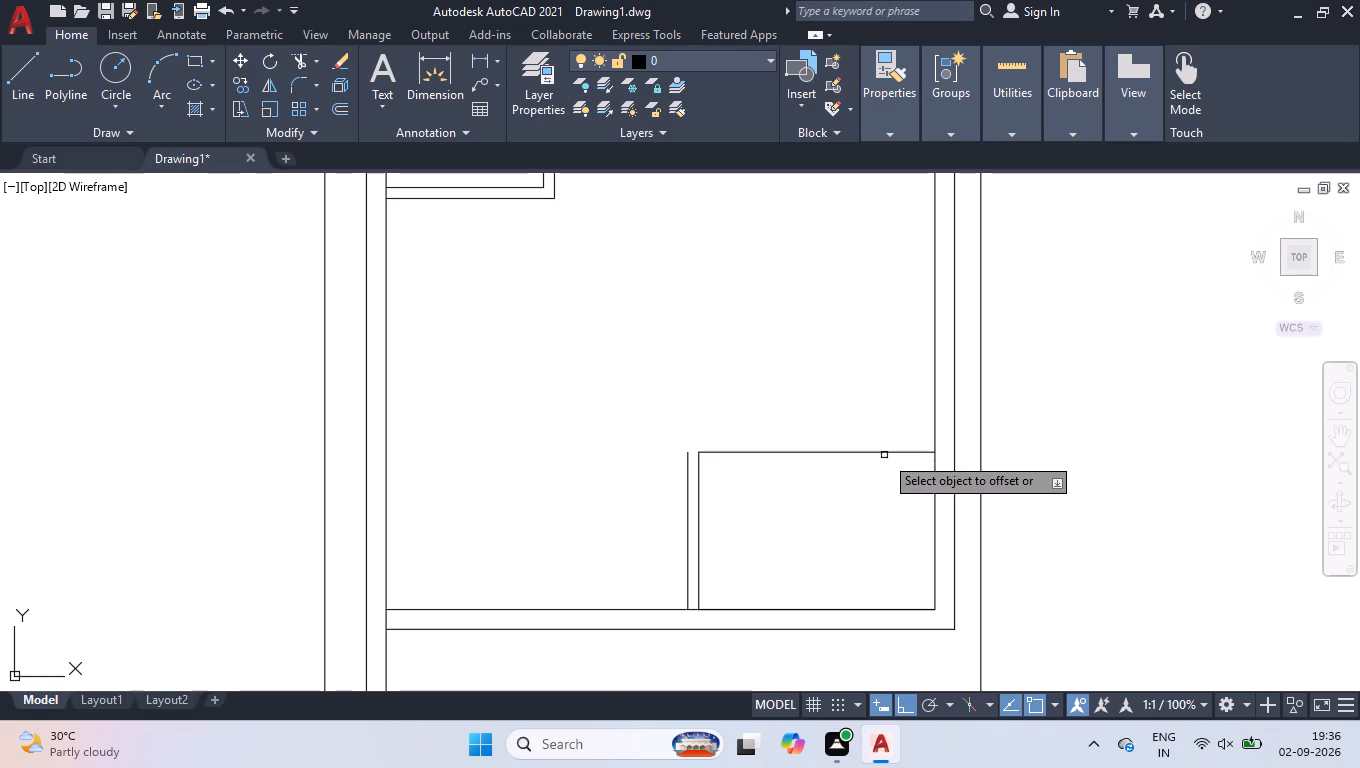
left_click(884, 449)
left_click(883, 403)
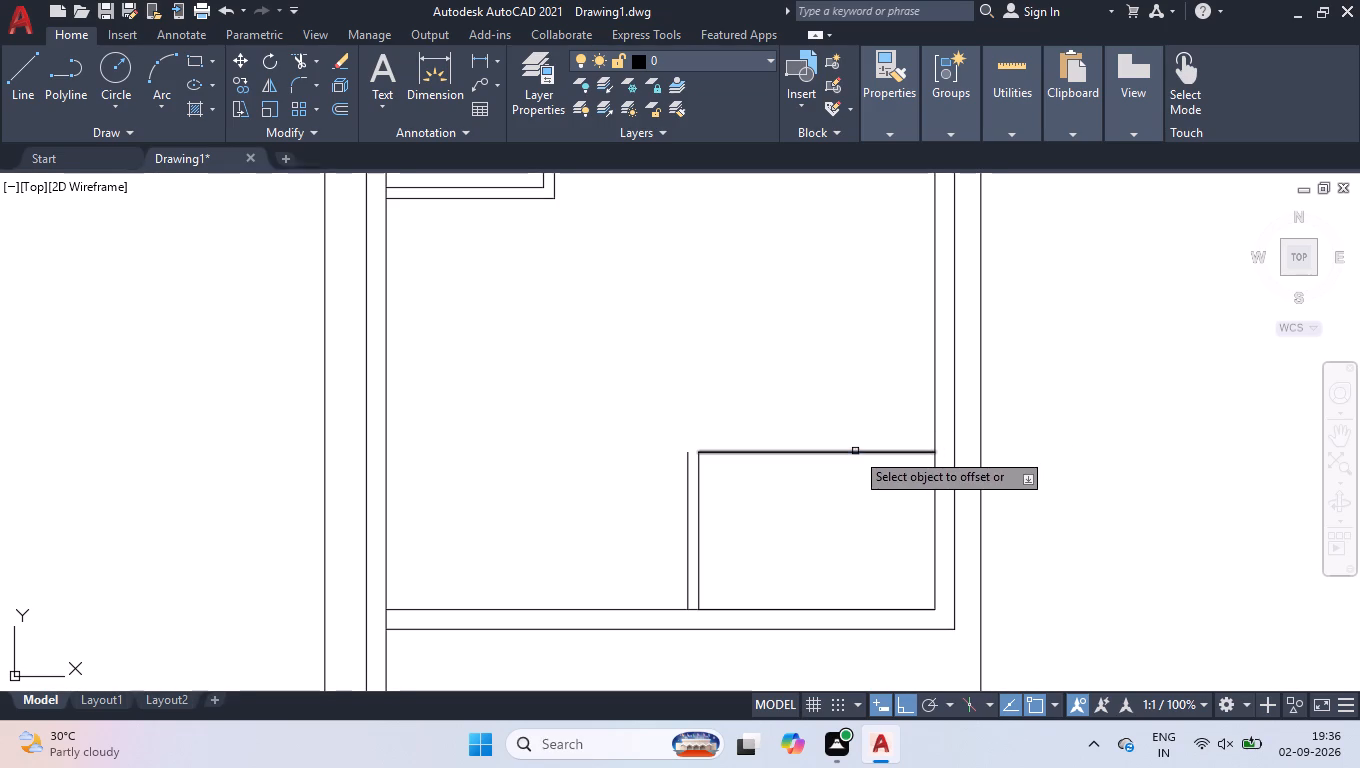
left_click(855, 450)
left_click(861, 399)
key("space")
Fillet the lower-right room's two outer wall lines so they meet in a sharp upper-left corner.
key("f")
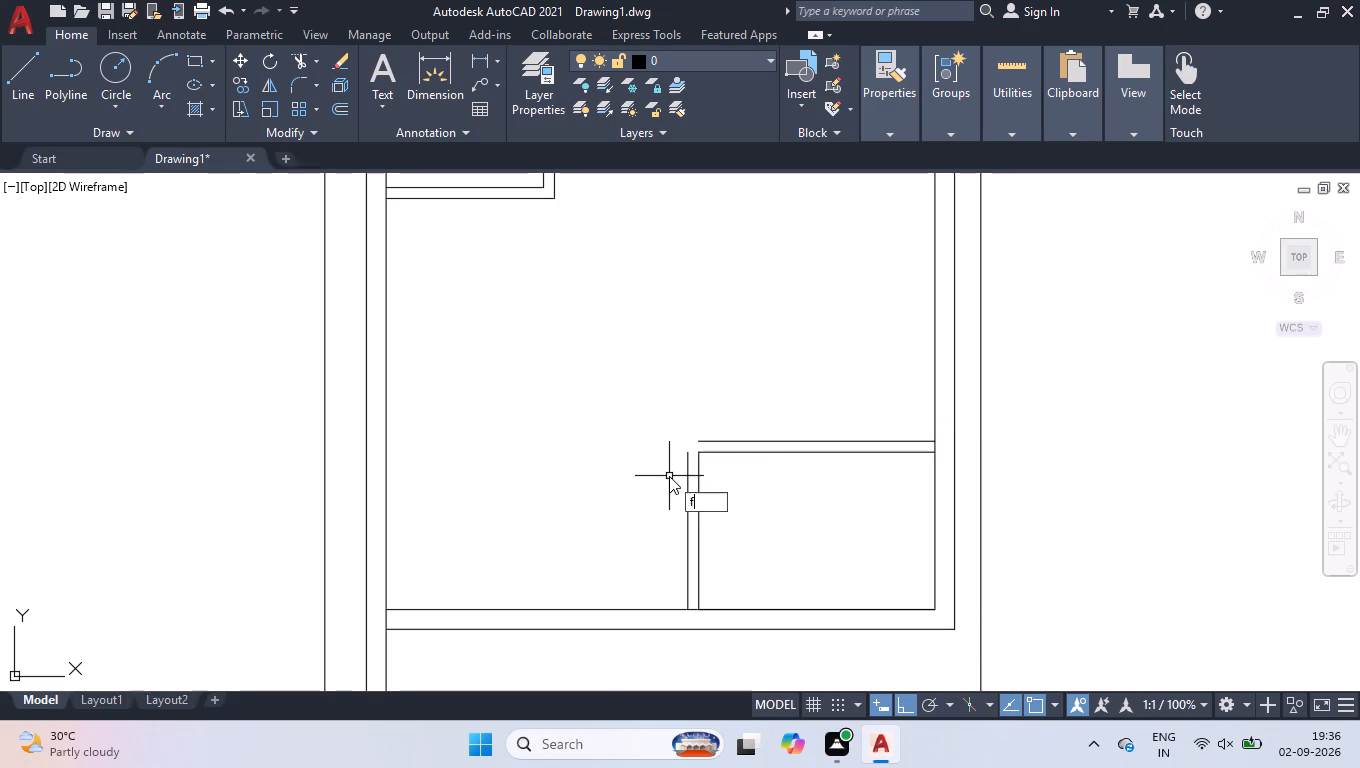
key("Return")
left_click(686, 475)
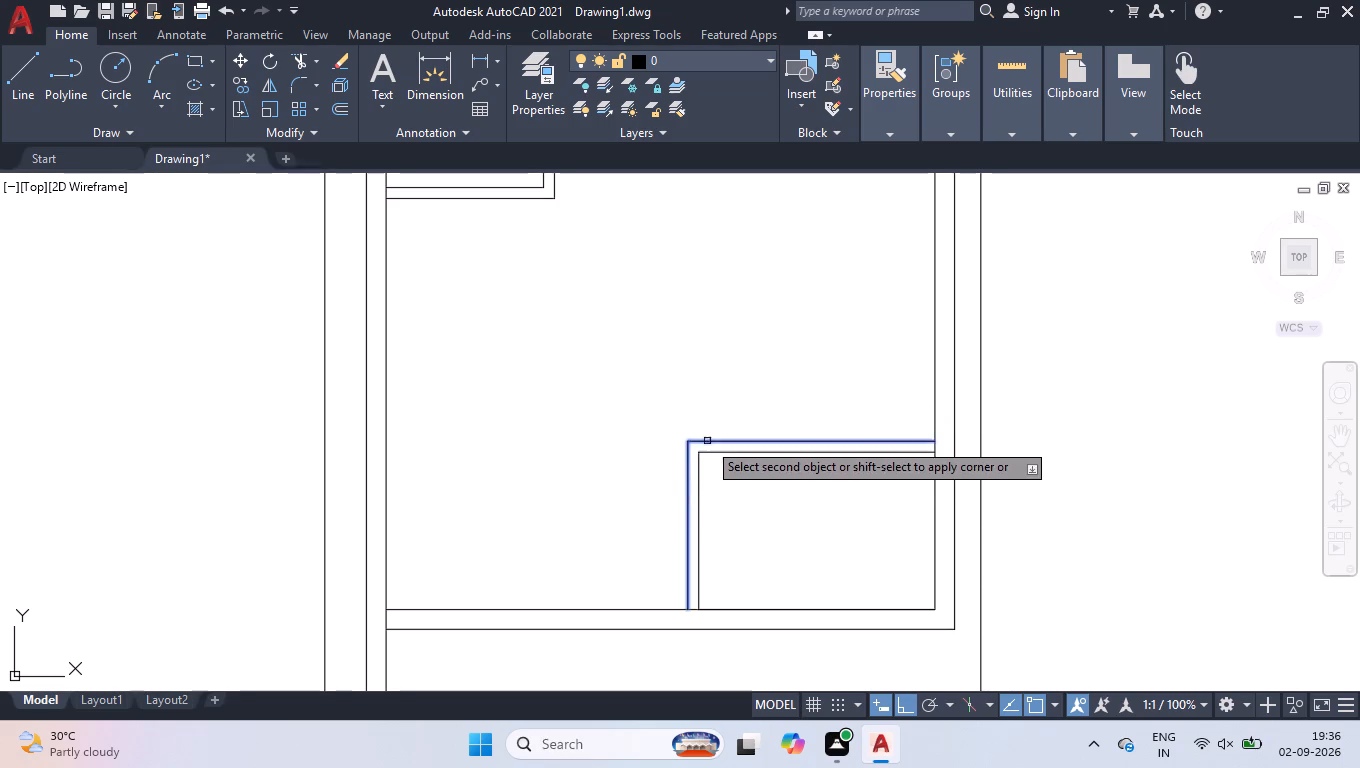
left_click(706, 440)
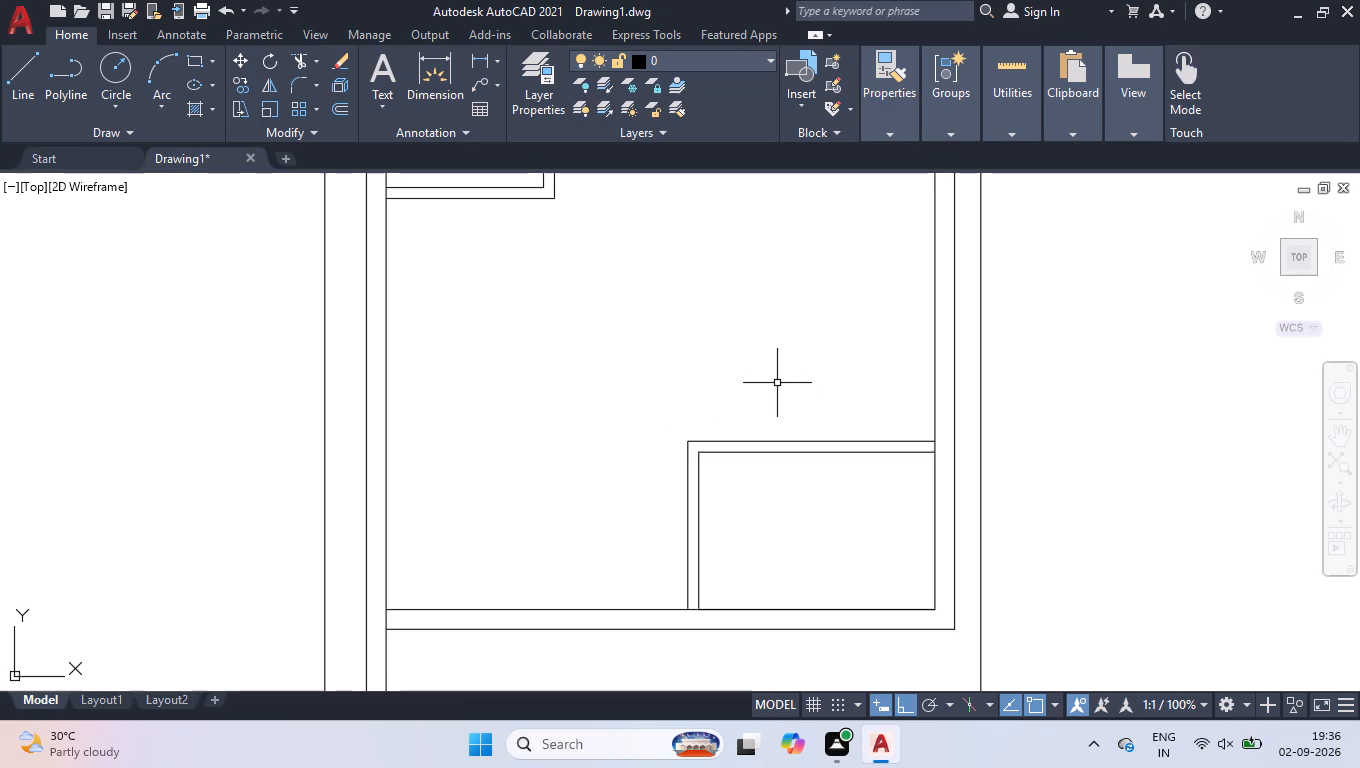
Offset the lower-right room's outer left wall line 4' to the left for a passage.
scroll(810, 383, "down", 2)
scroll(798, 240, "up", 1)
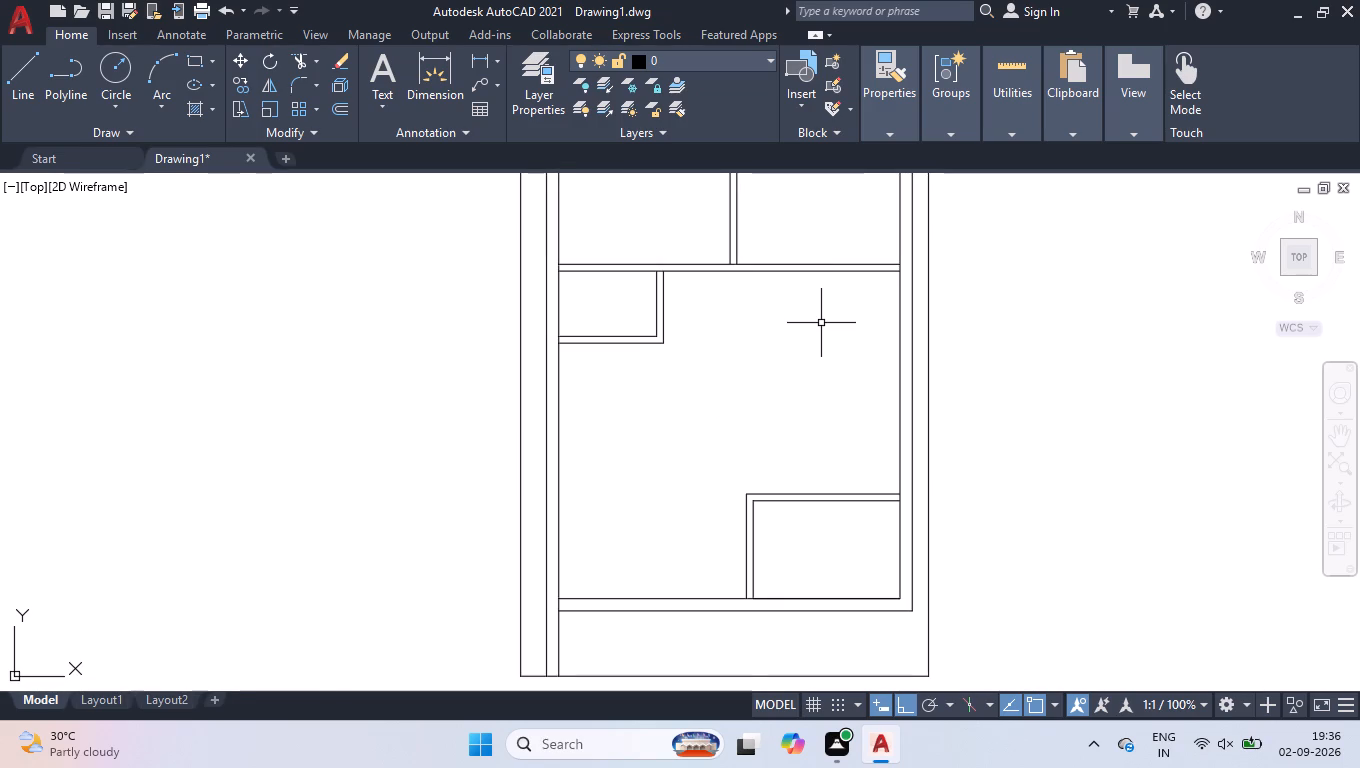
type("off")
key("Return")
type("4'")
key("Return")
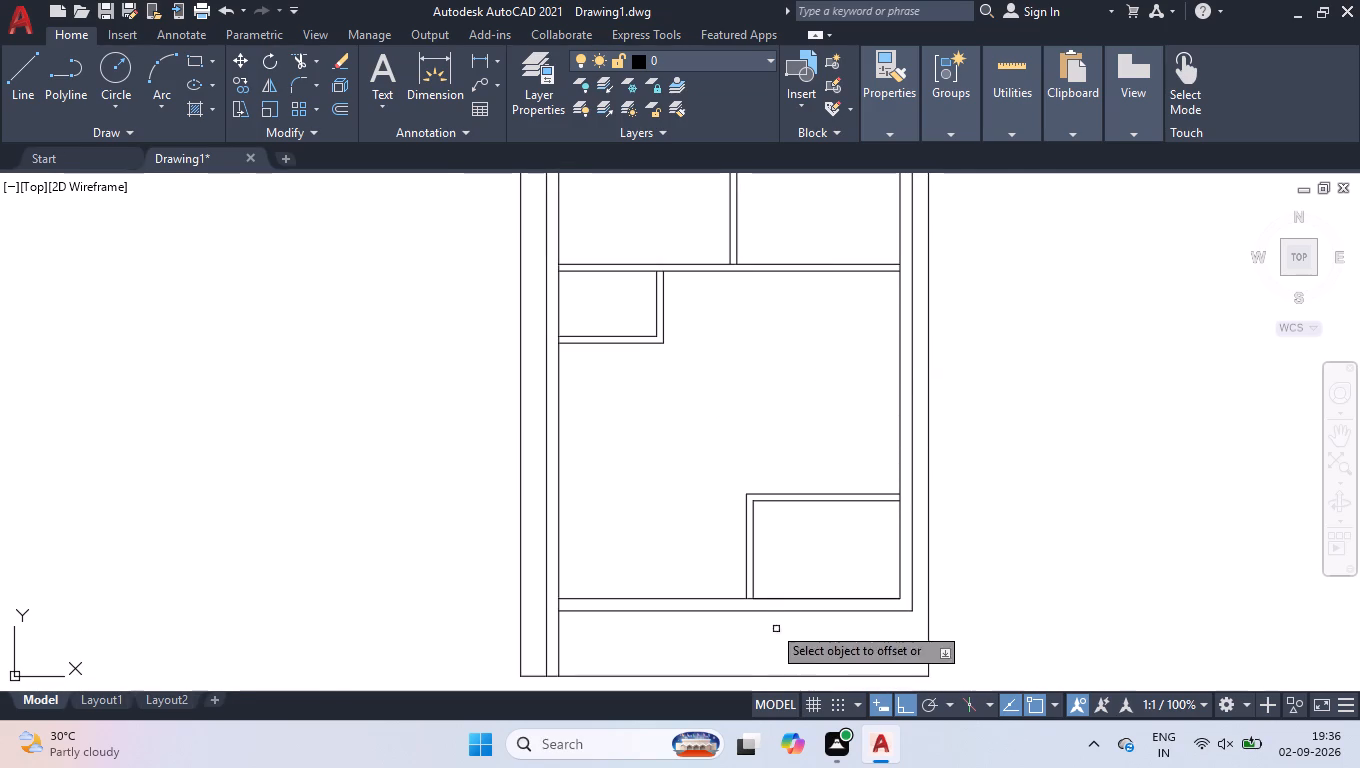
scroll(760, 614, "up", 1)
left_click(735, 536)
left_click(602, 522)
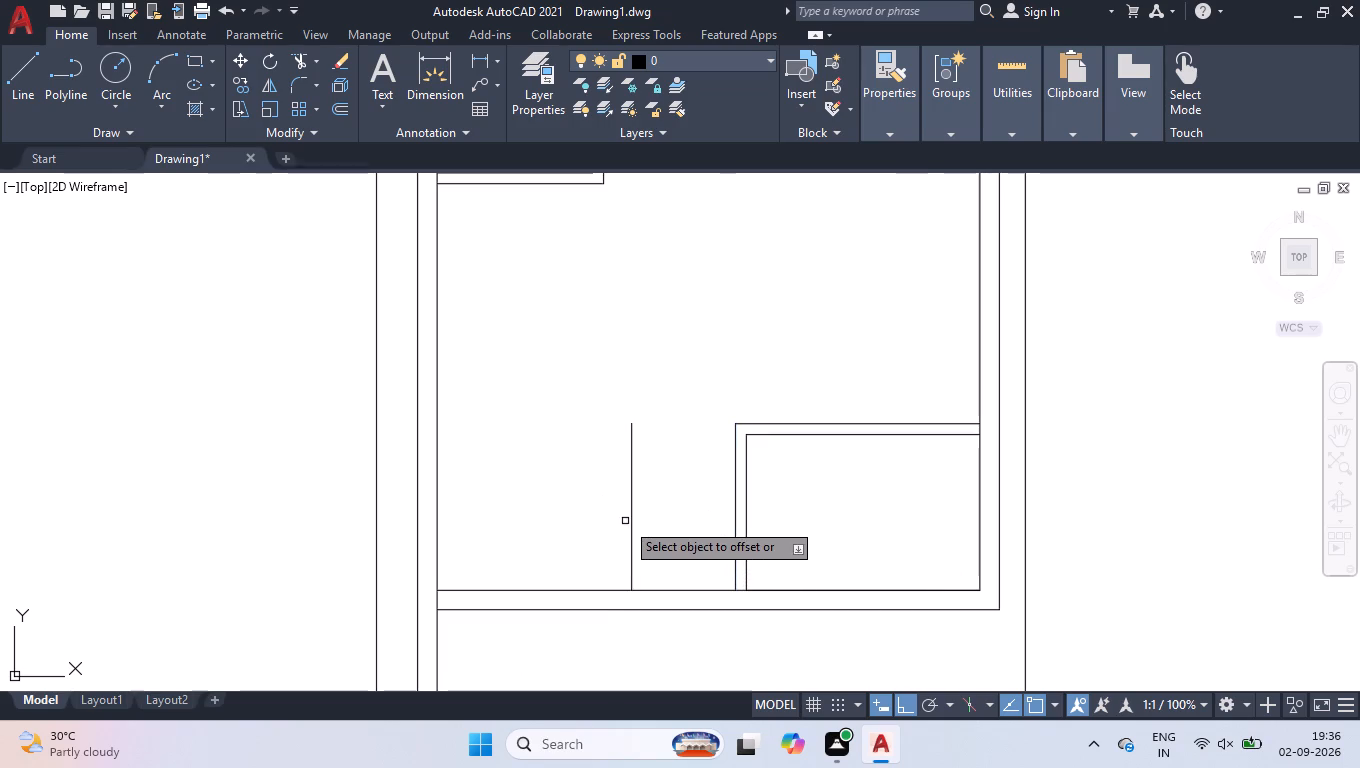
Offset the new partition line 5" further left for the wall thickness.
left_click(634, 515)
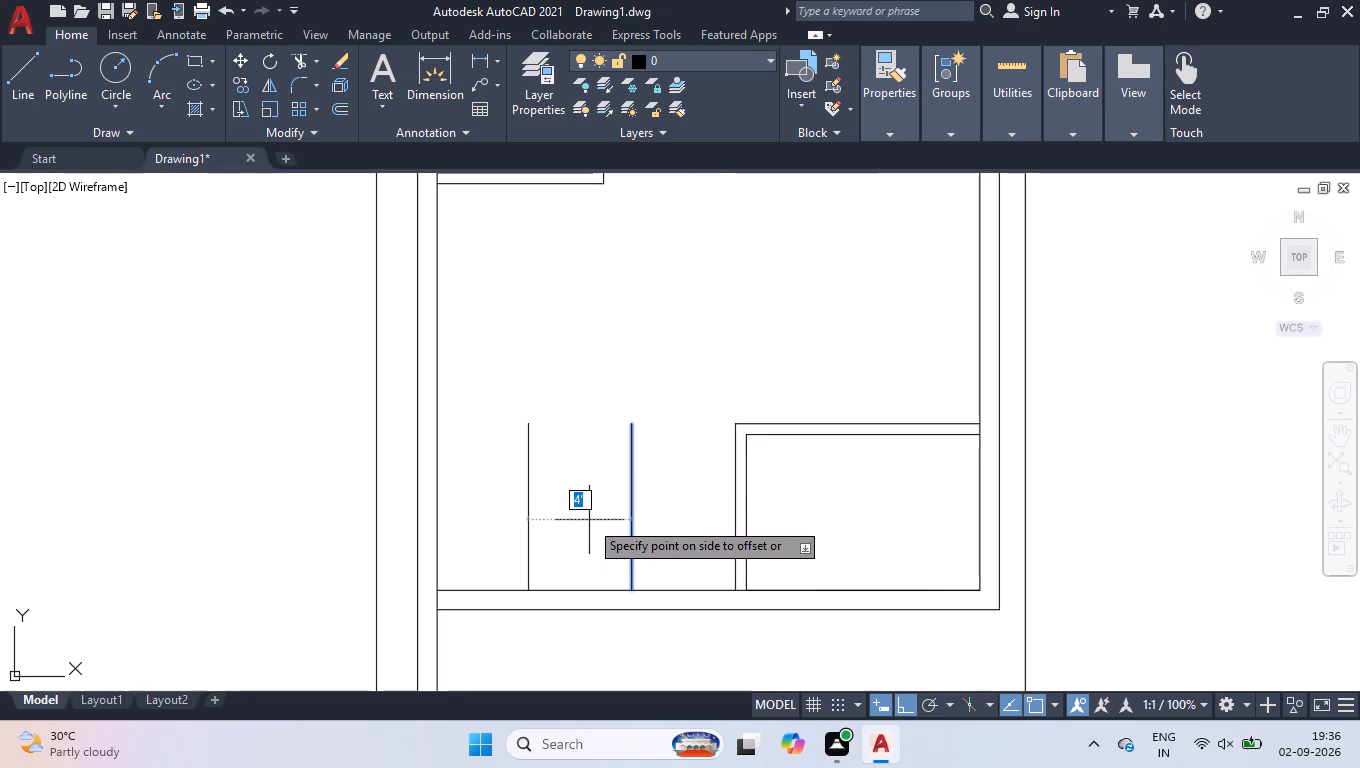
key("5")
key("Return")
key("Return")
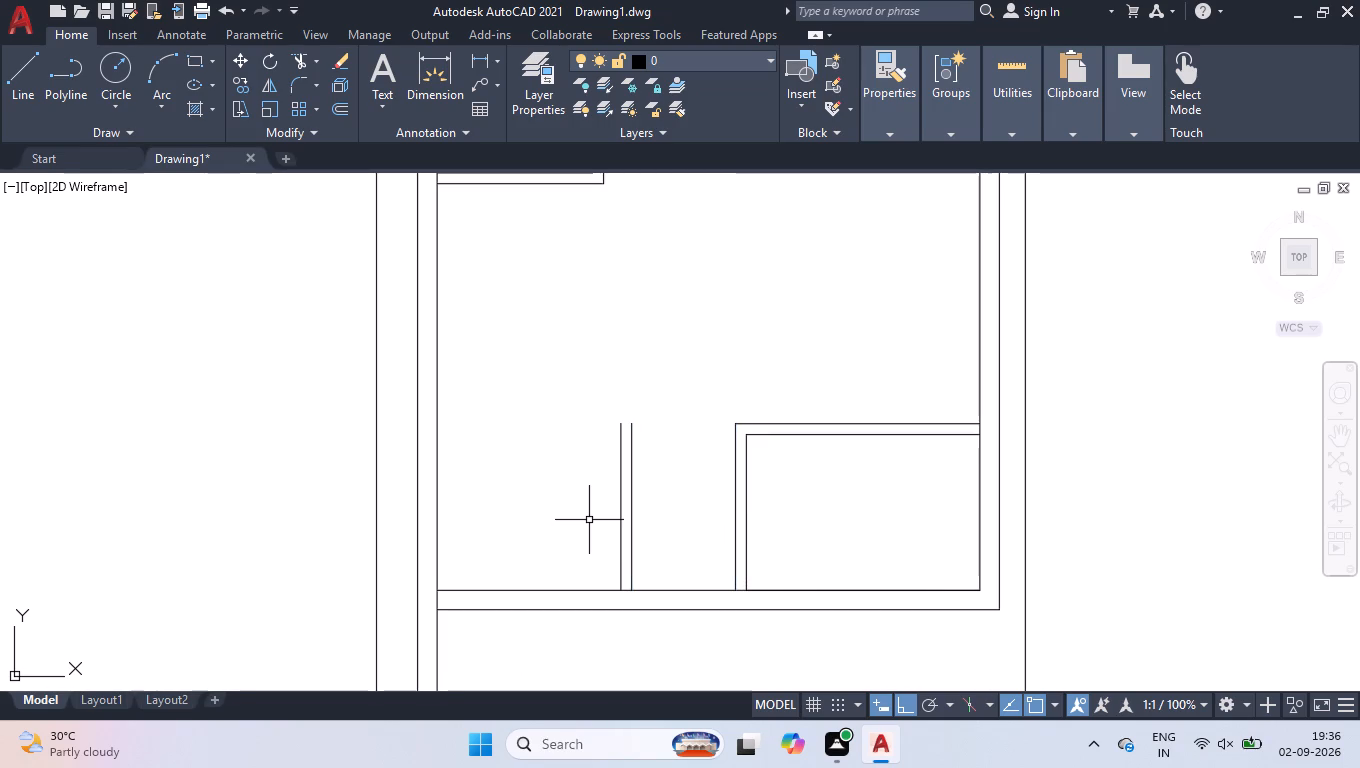
Extend both new partition lines down to the outer line of the bottom wall.
scroll(599, 500, "down", 3)
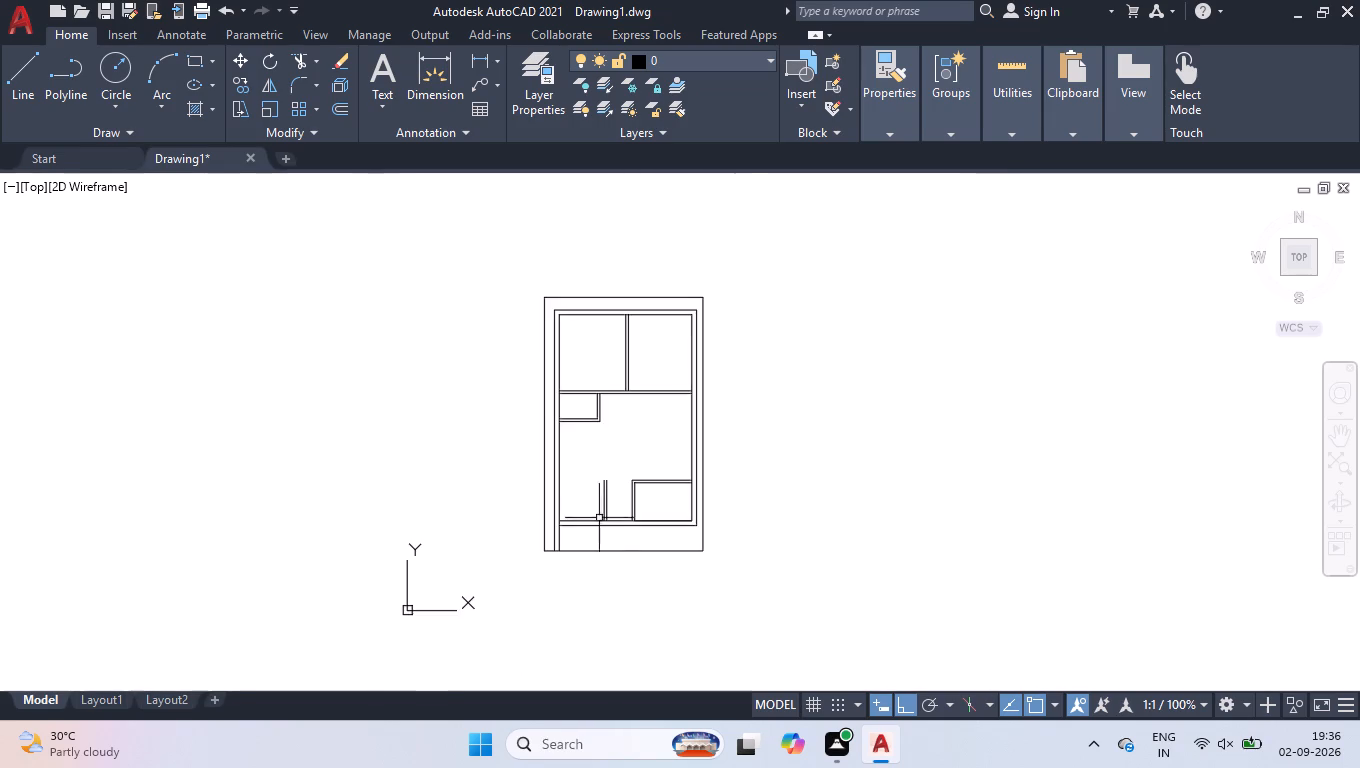
scroll(588, 566, "up", 2)
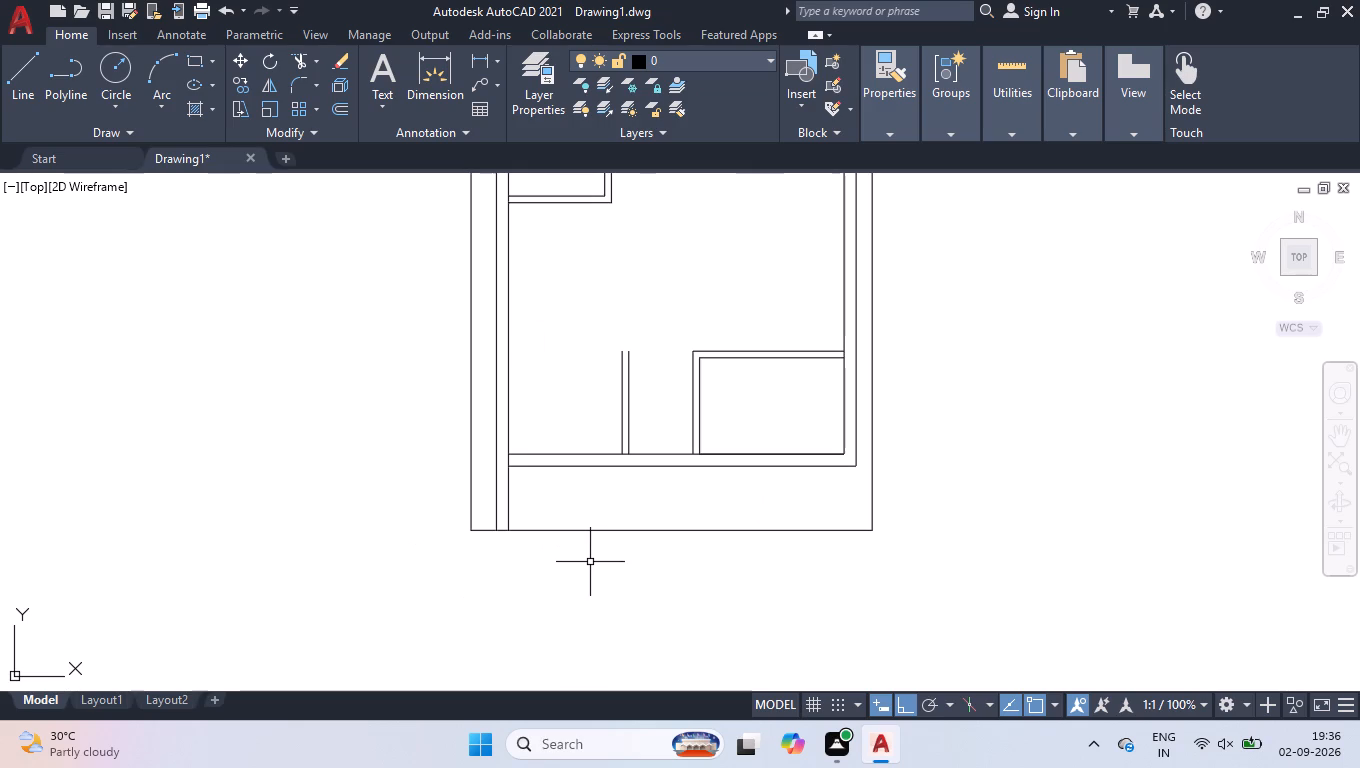
scroll(533, 466, "up", 1)
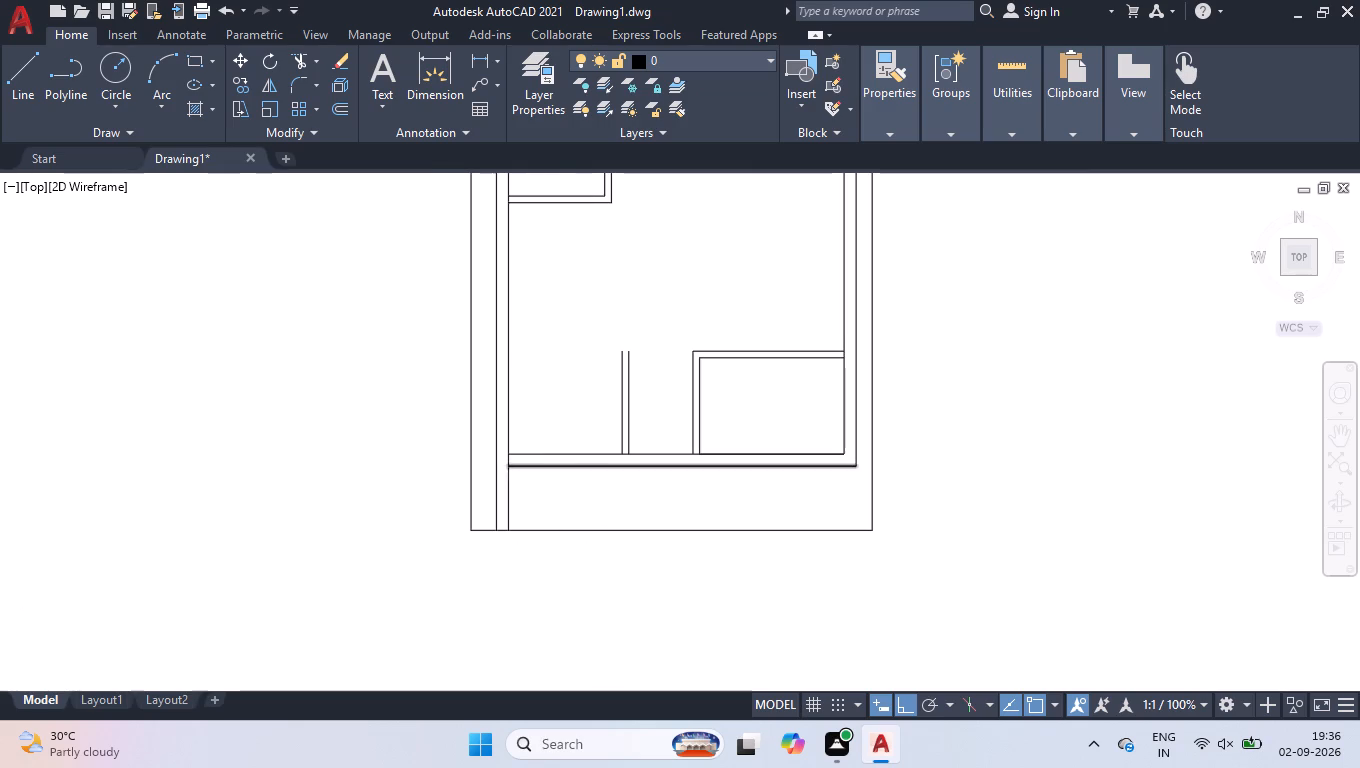
scroll(533, 466, "up", 1)
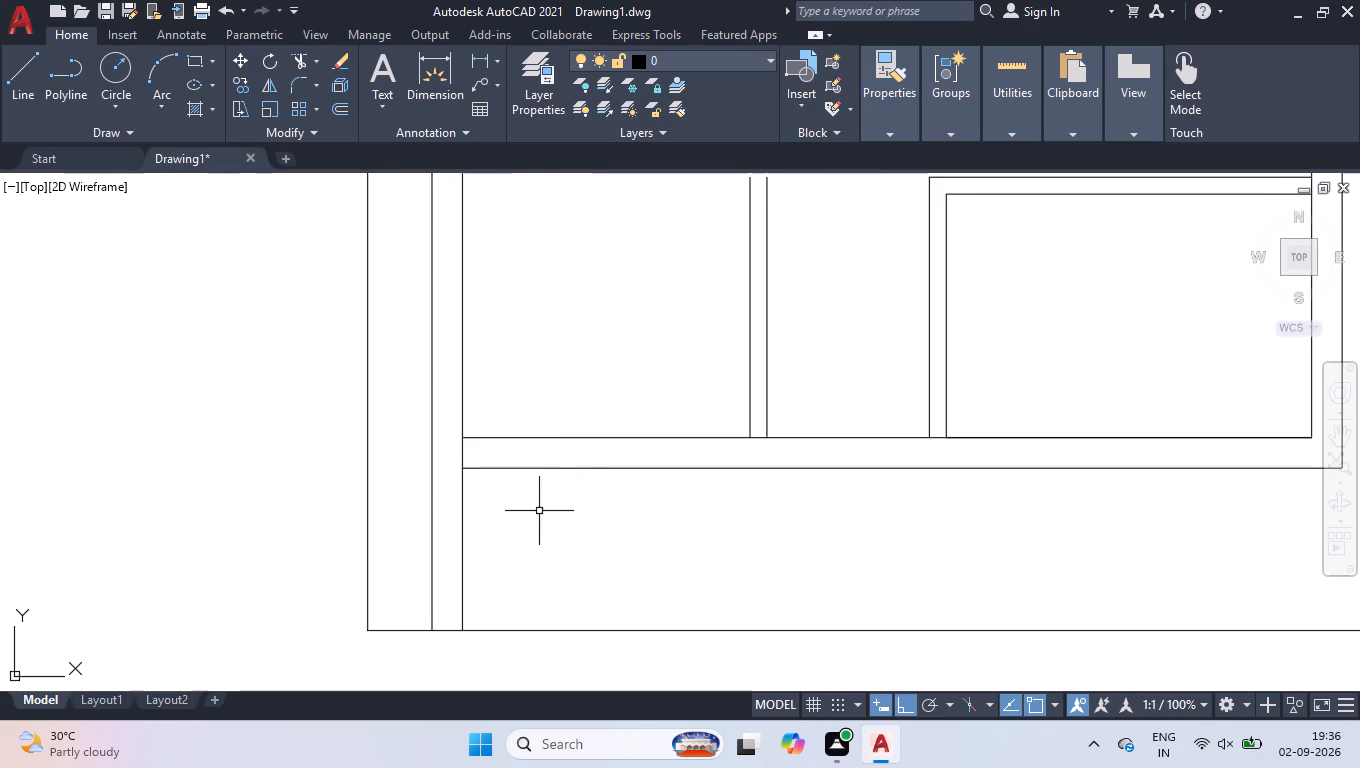
scroll(538, 511, "down", 1)
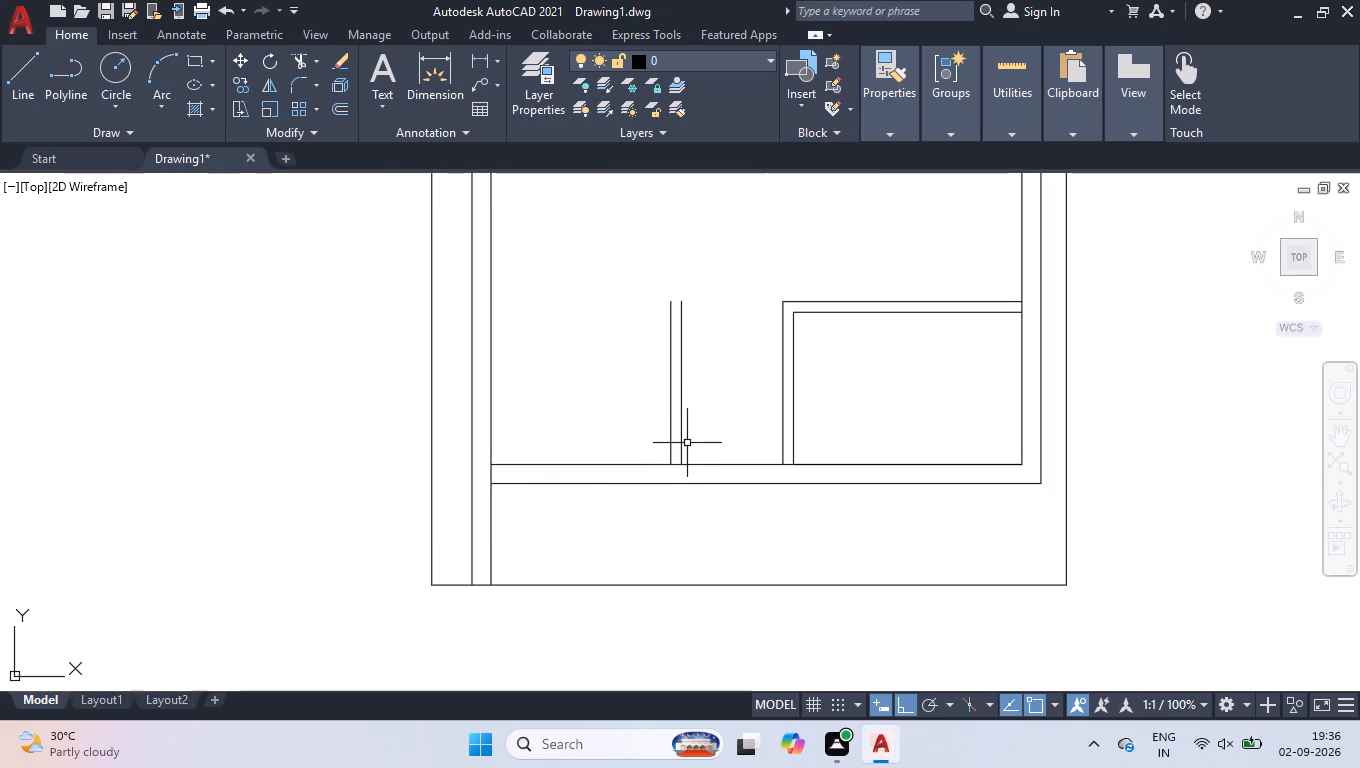
type("ex")
key("Return")
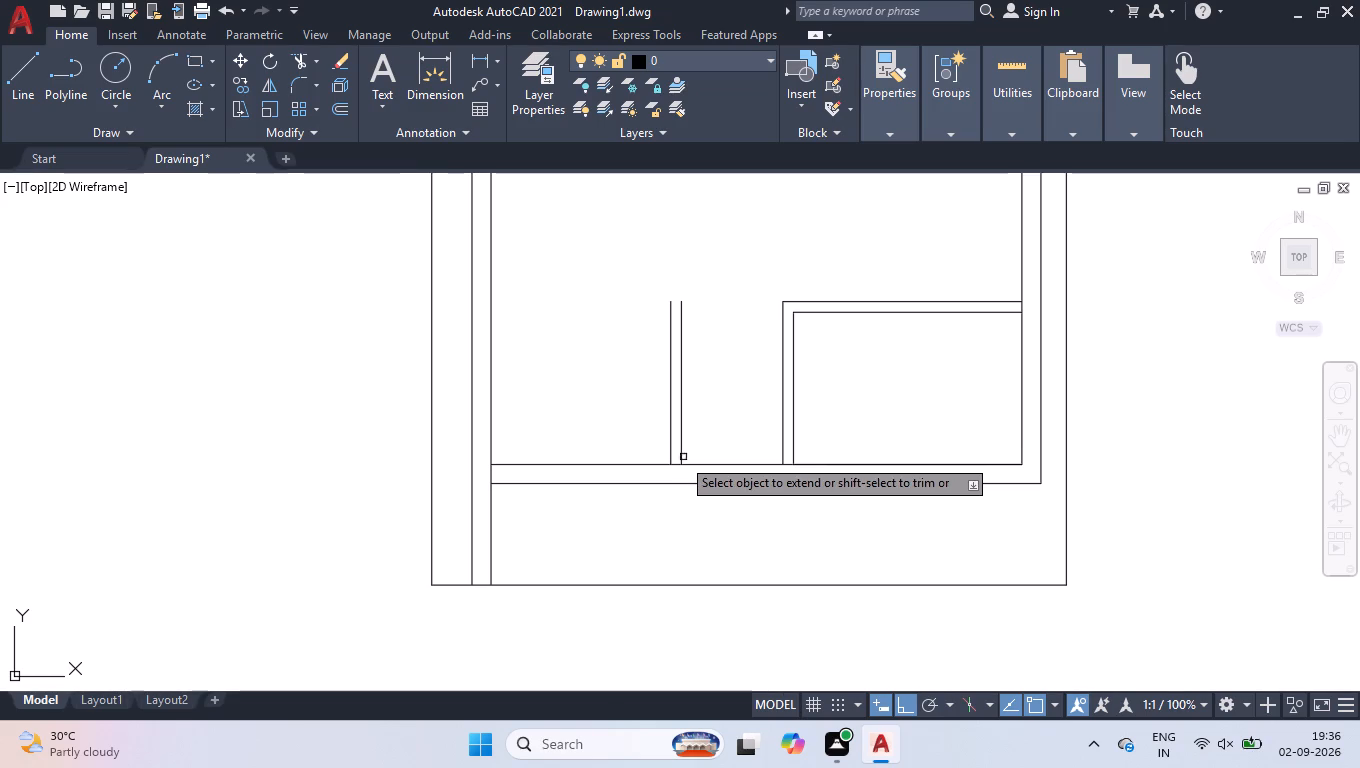
left_click(693, 437)
left_click(661, 445)
key("space")
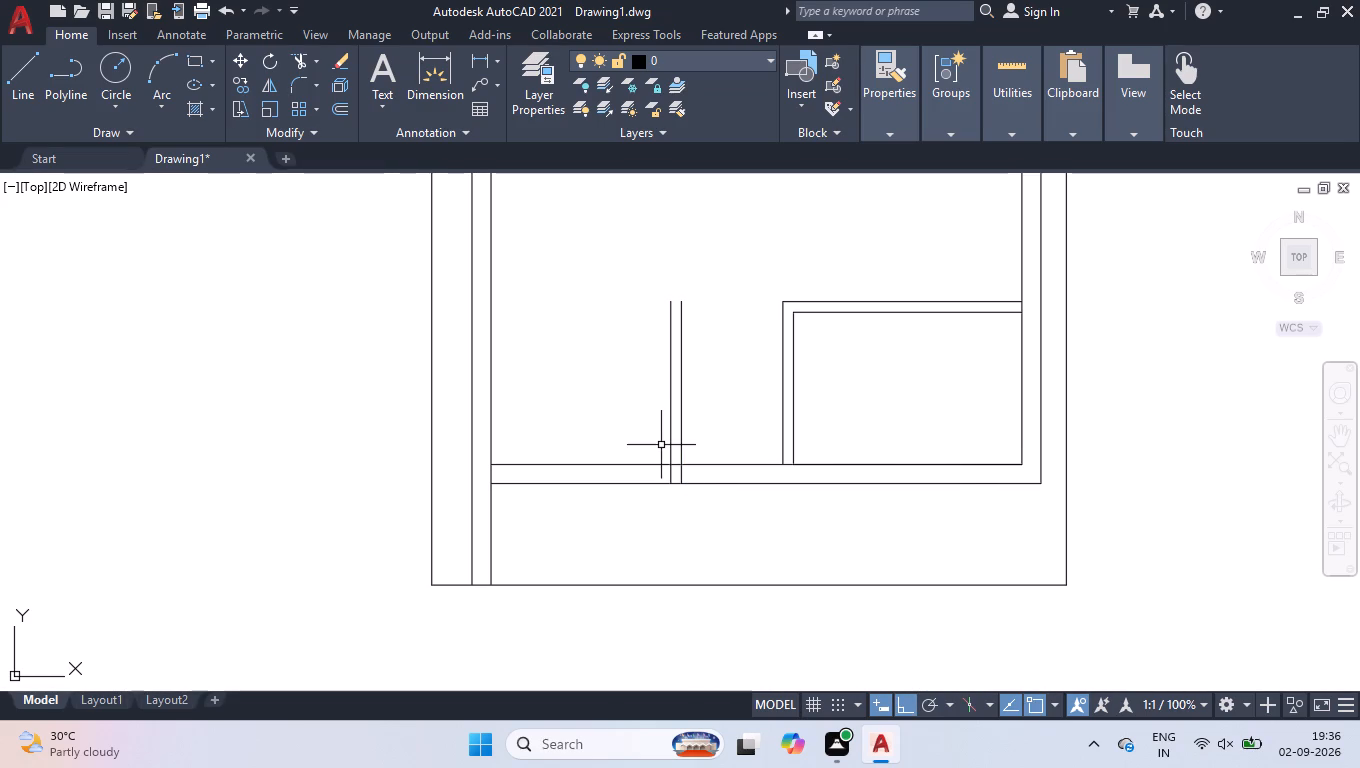
Trim the two bottom wall lines between the left wall and the new partition.
type("tr")
key("Return")
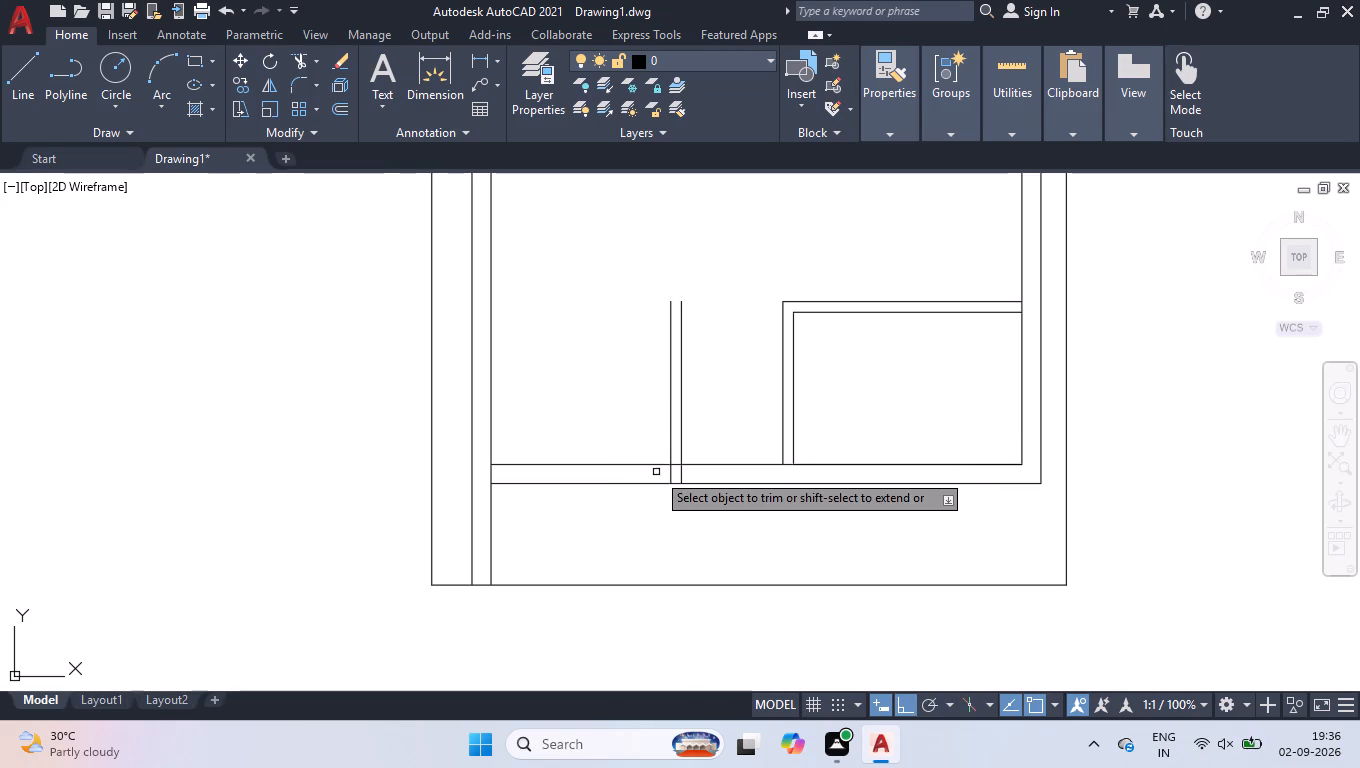
left_click_drag(632, 422, 633, 432)
left_click(660, 554)
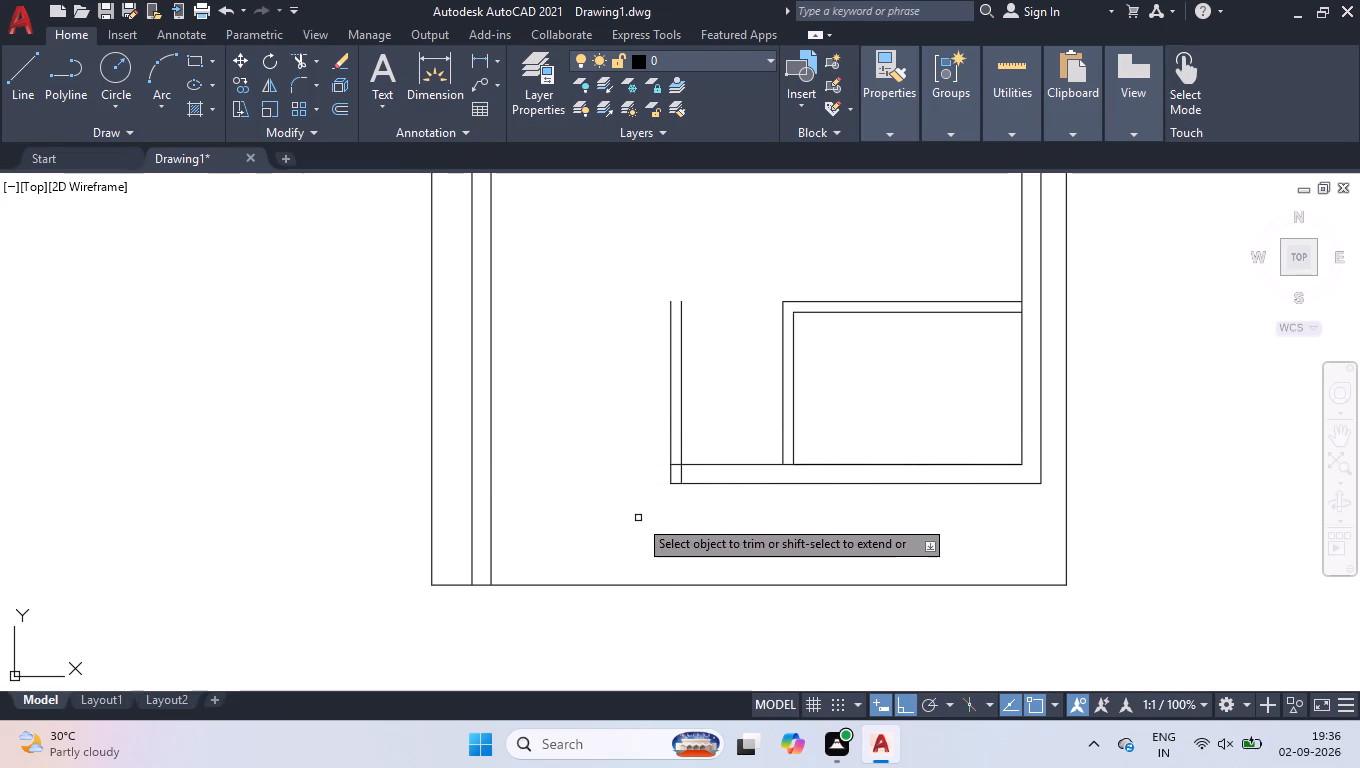
key("space")
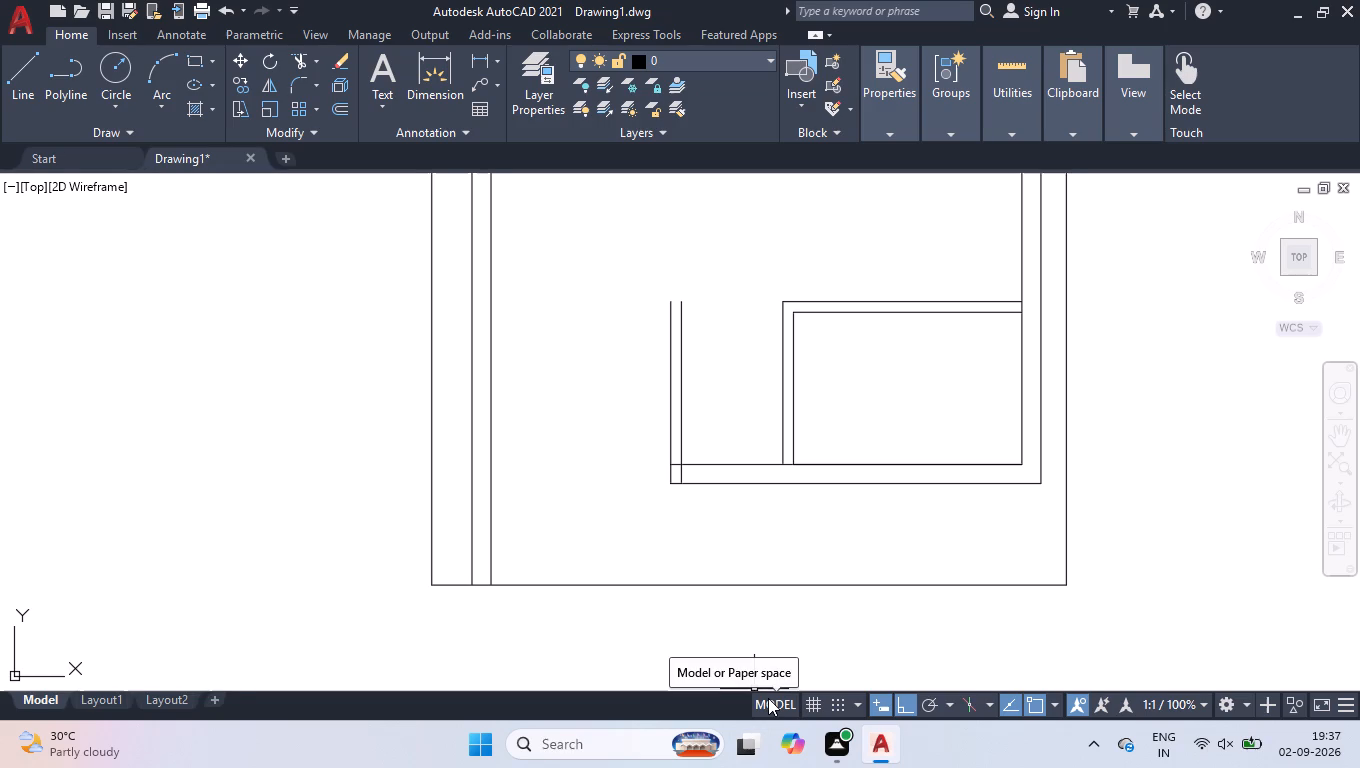
Measure the passage between the new partition and the lower-right room.
type("meas")
key("Return")
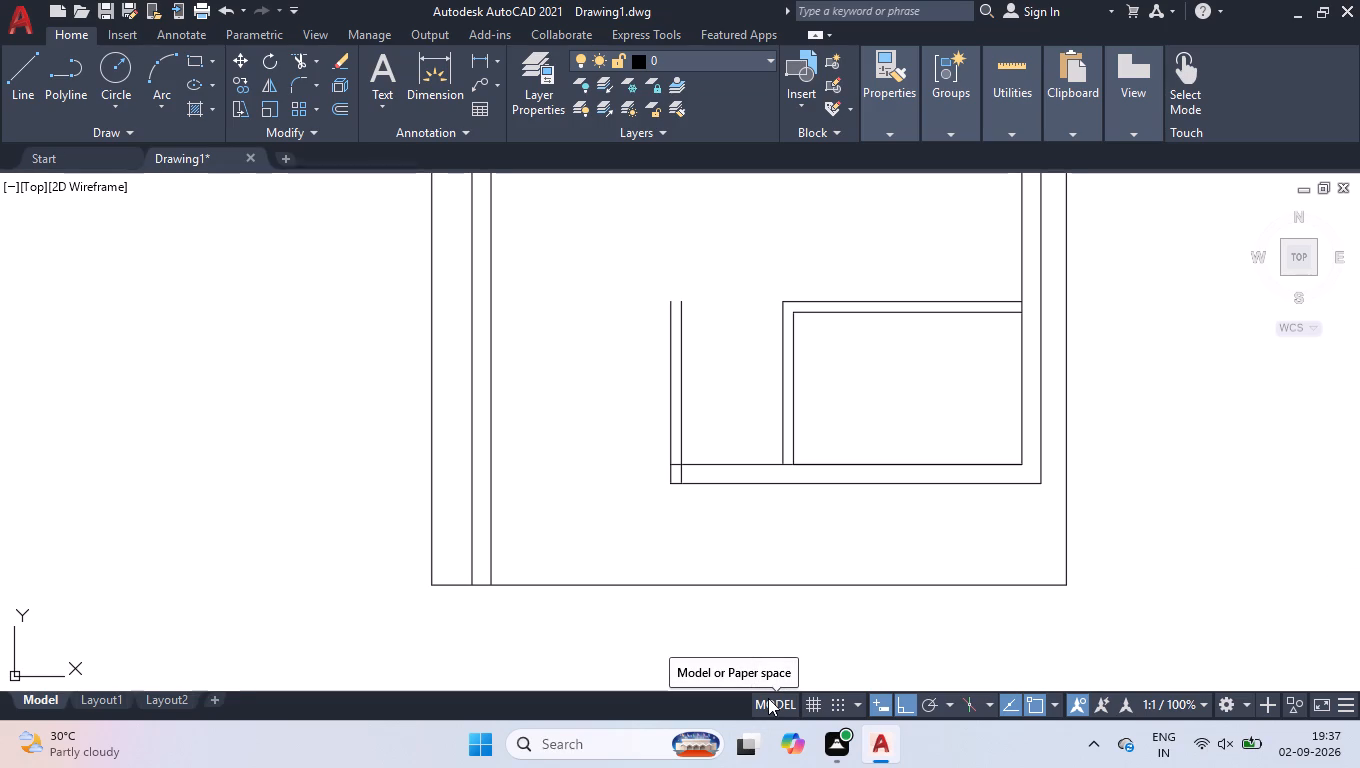
type("me")
type("as")
key("Return")
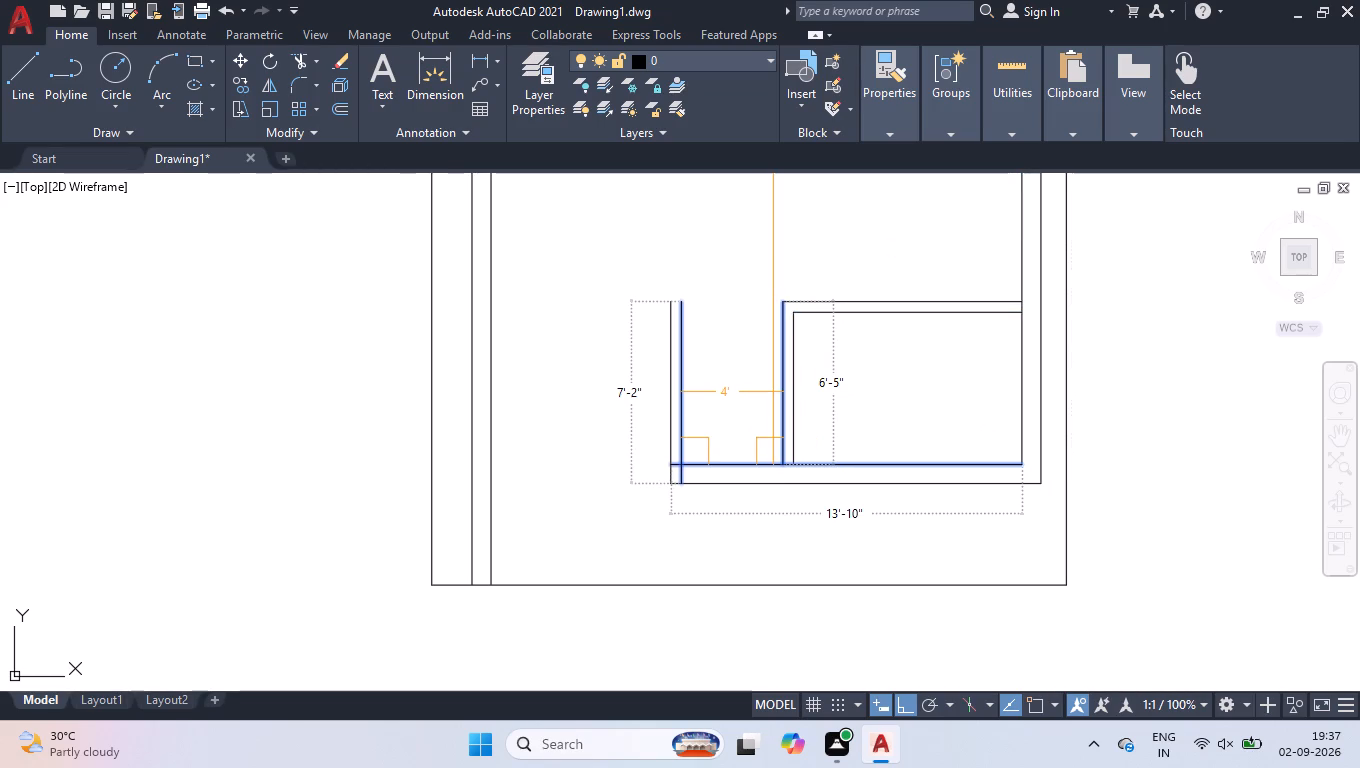
key("Return")
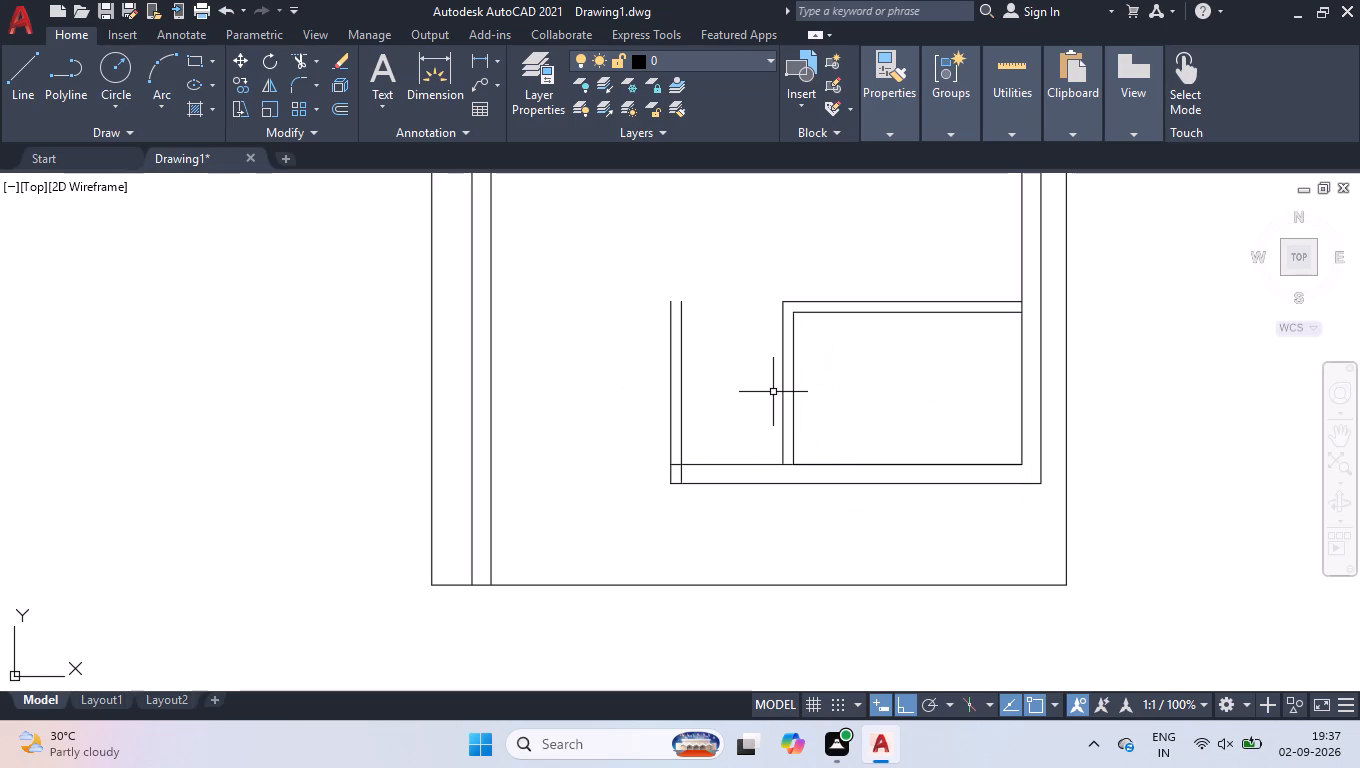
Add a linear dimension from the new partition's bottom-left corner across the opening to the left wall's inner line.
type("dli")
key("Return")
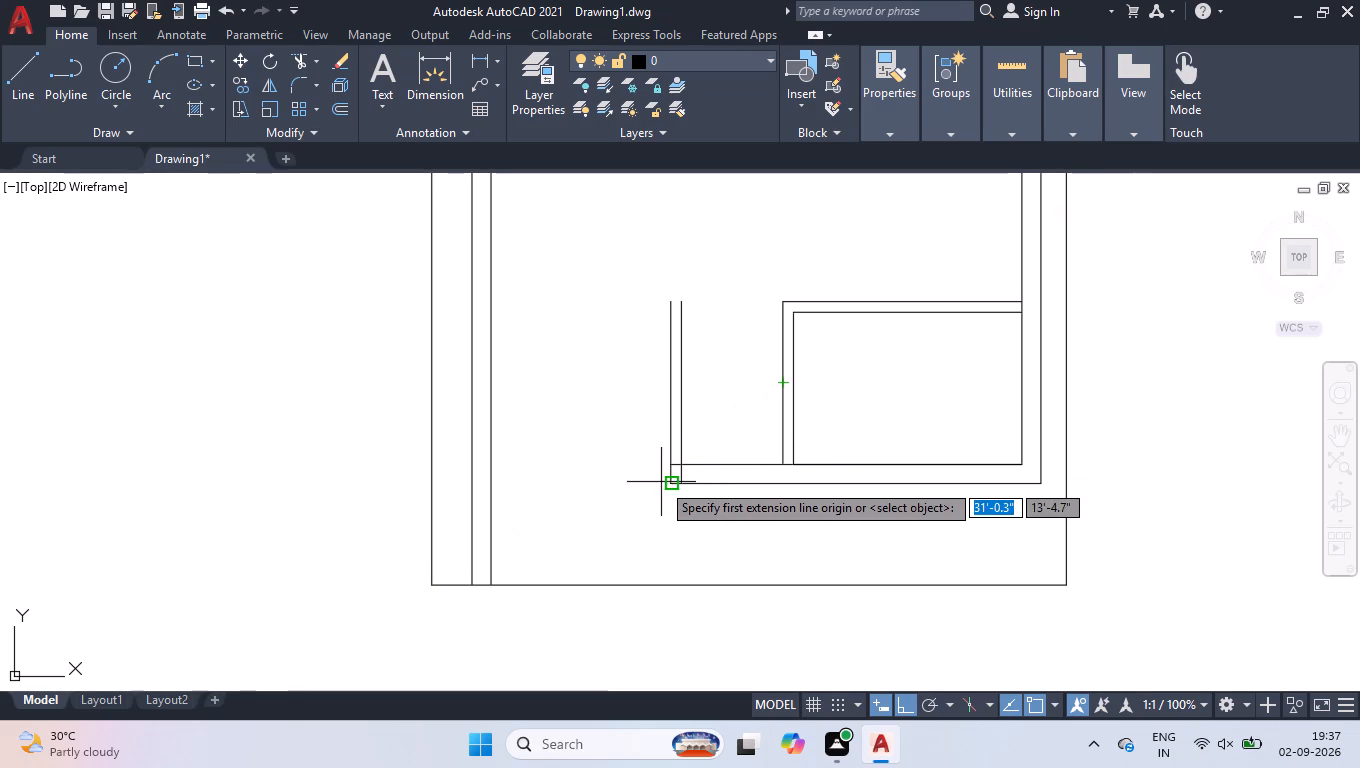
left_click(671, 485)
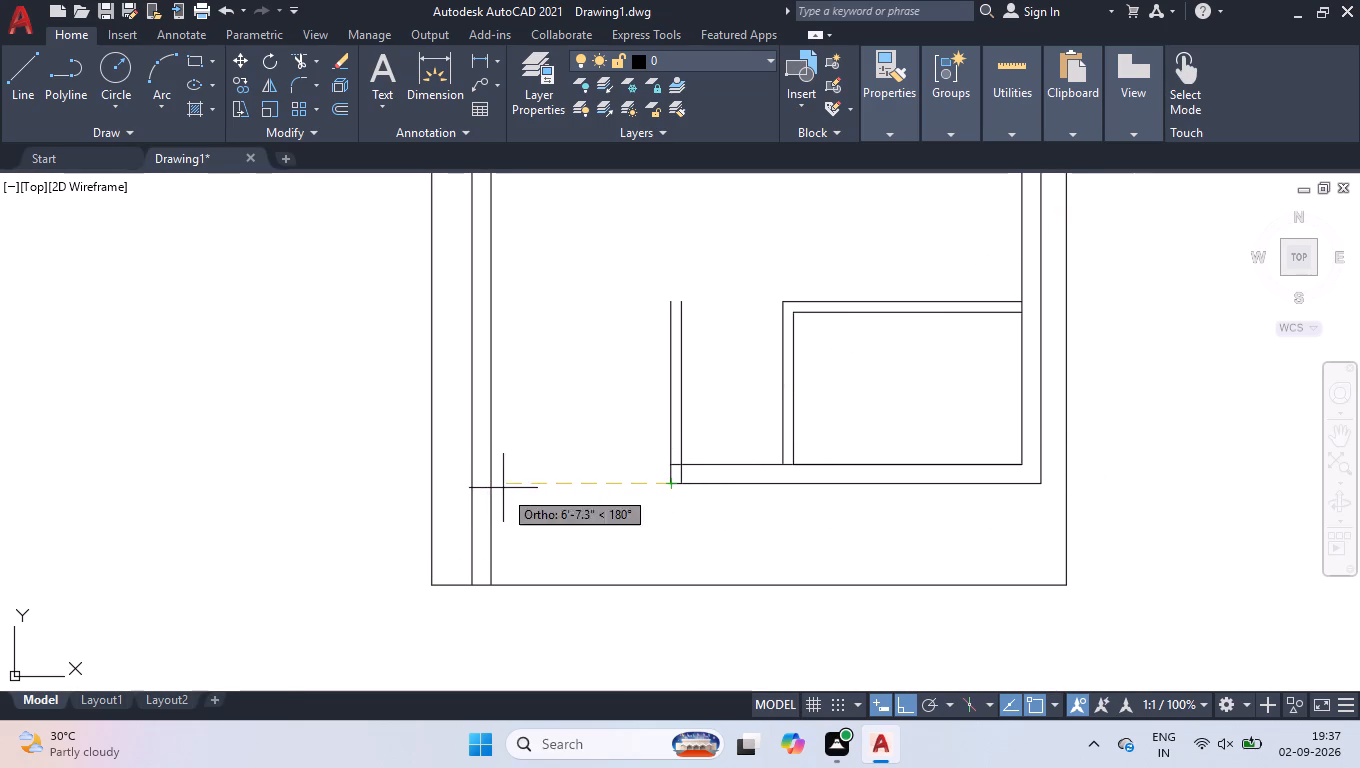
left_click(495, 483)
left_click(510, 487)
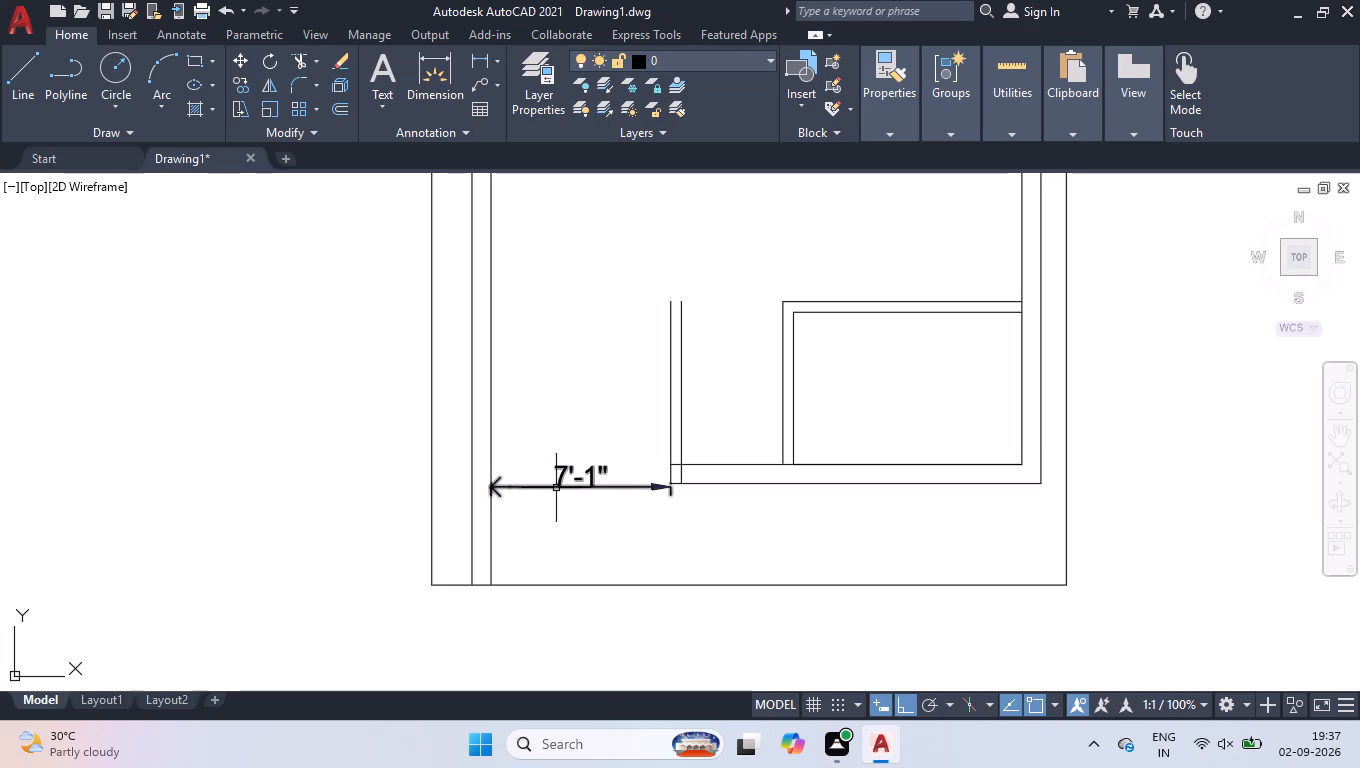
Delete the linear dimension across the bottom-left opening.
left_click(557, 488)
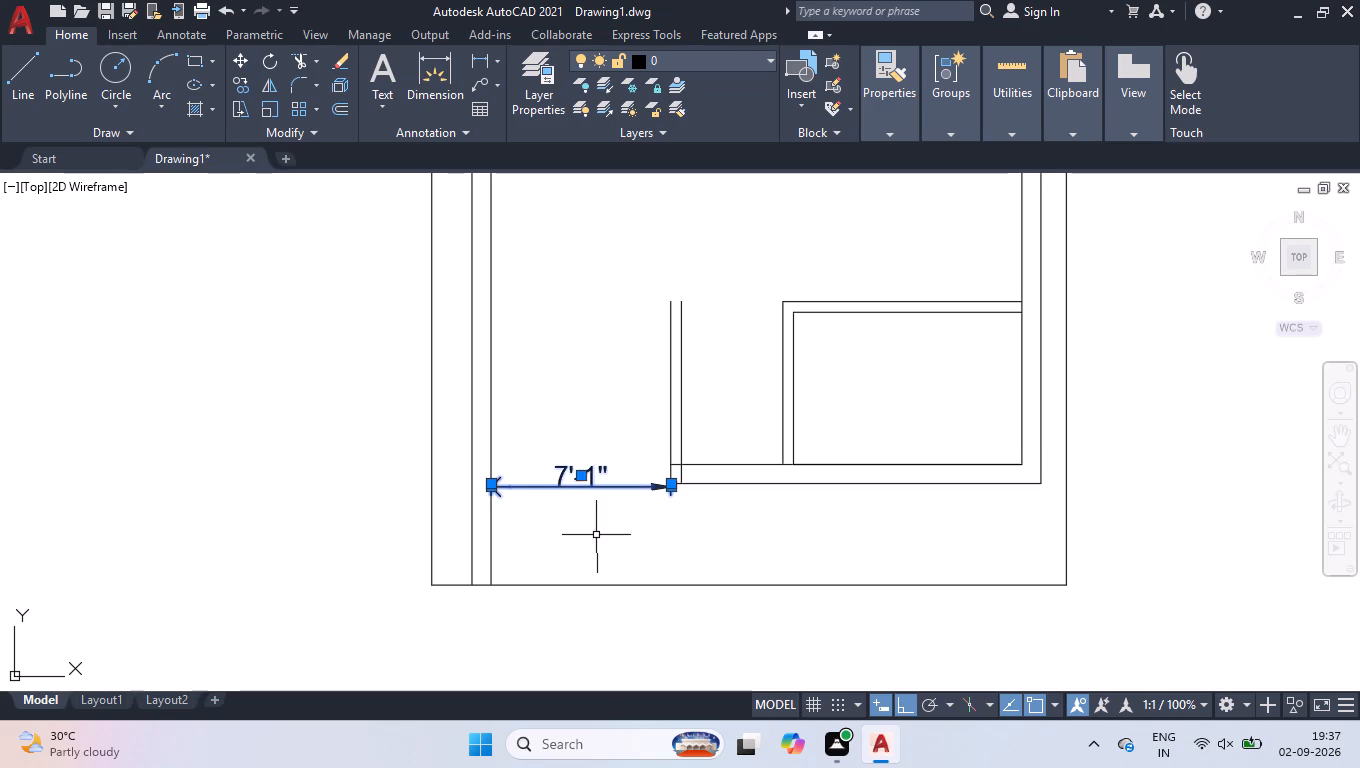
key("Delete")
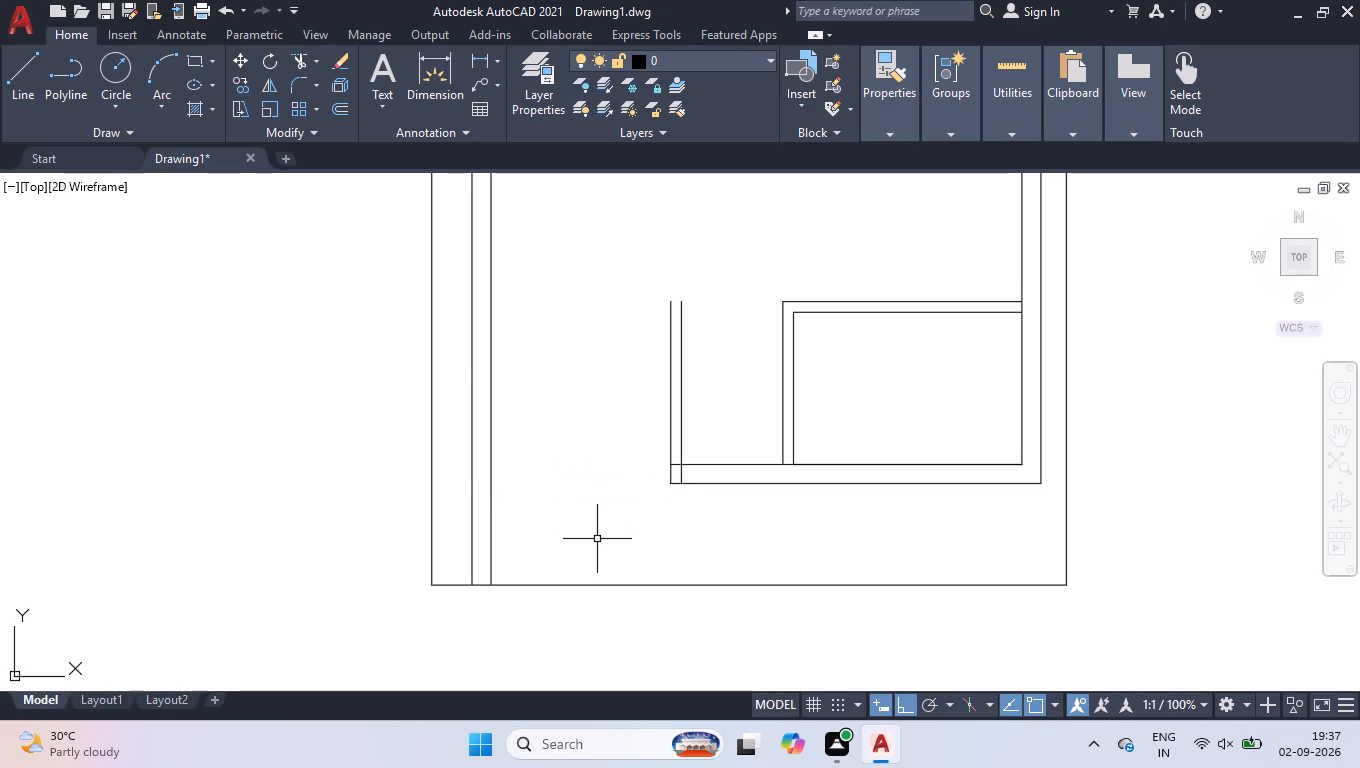
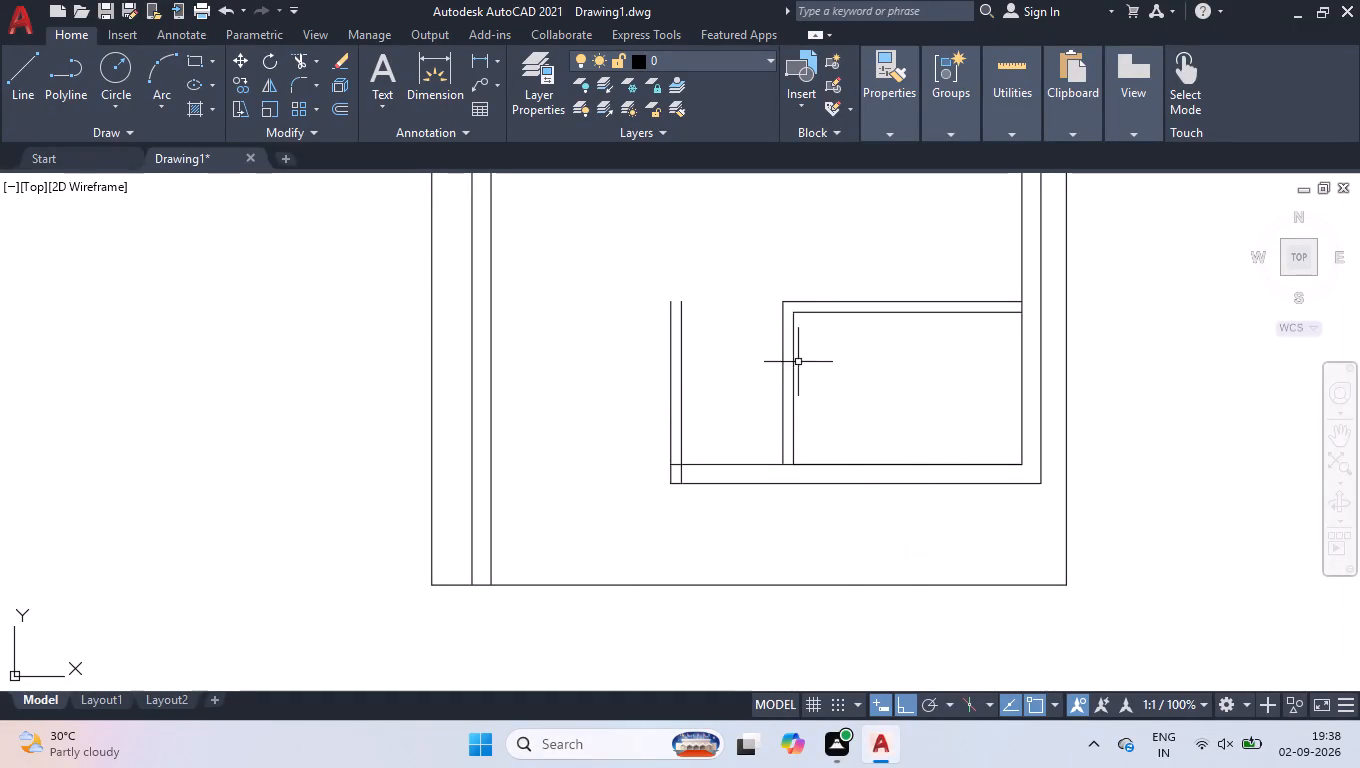
Draw a line closing the top end of the new partition between its two vertical lines.
scroll(775, 298, "up", 2)
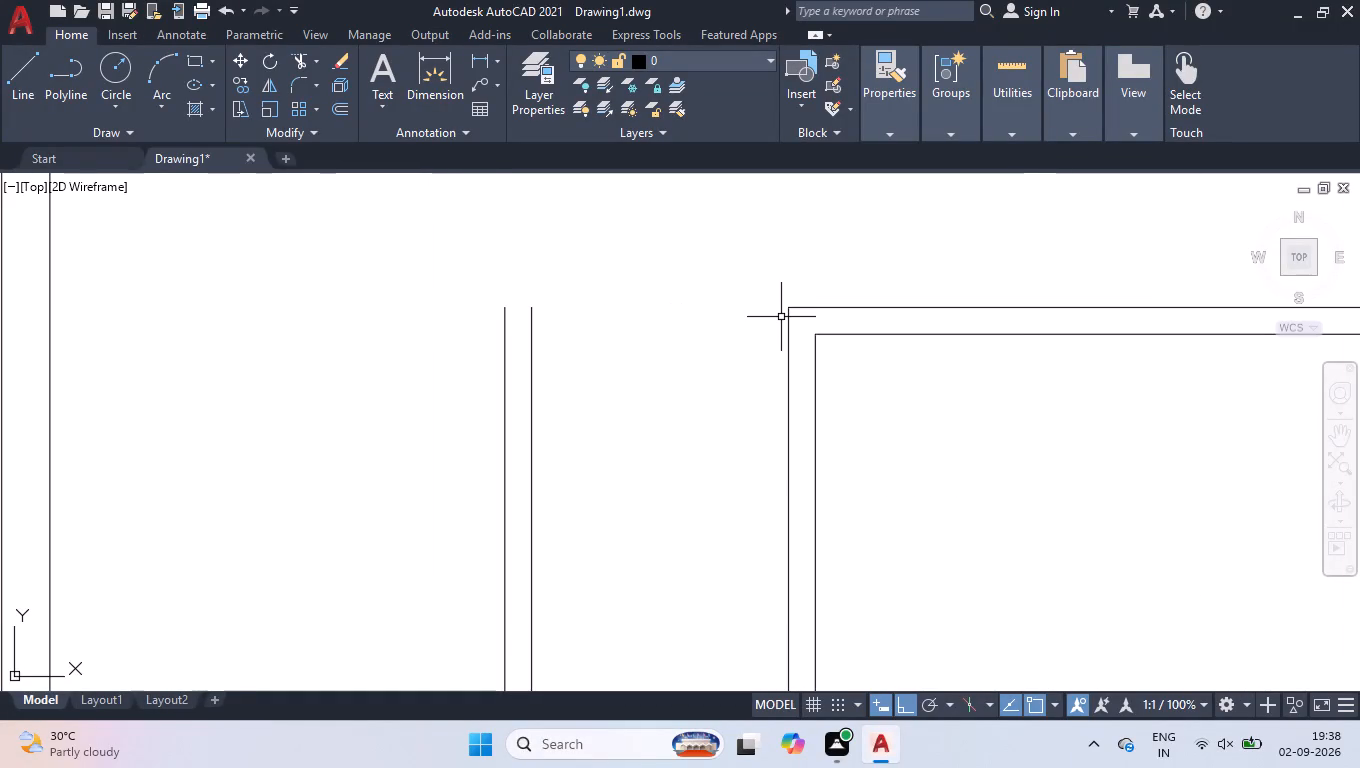
key("l")
key("Return")
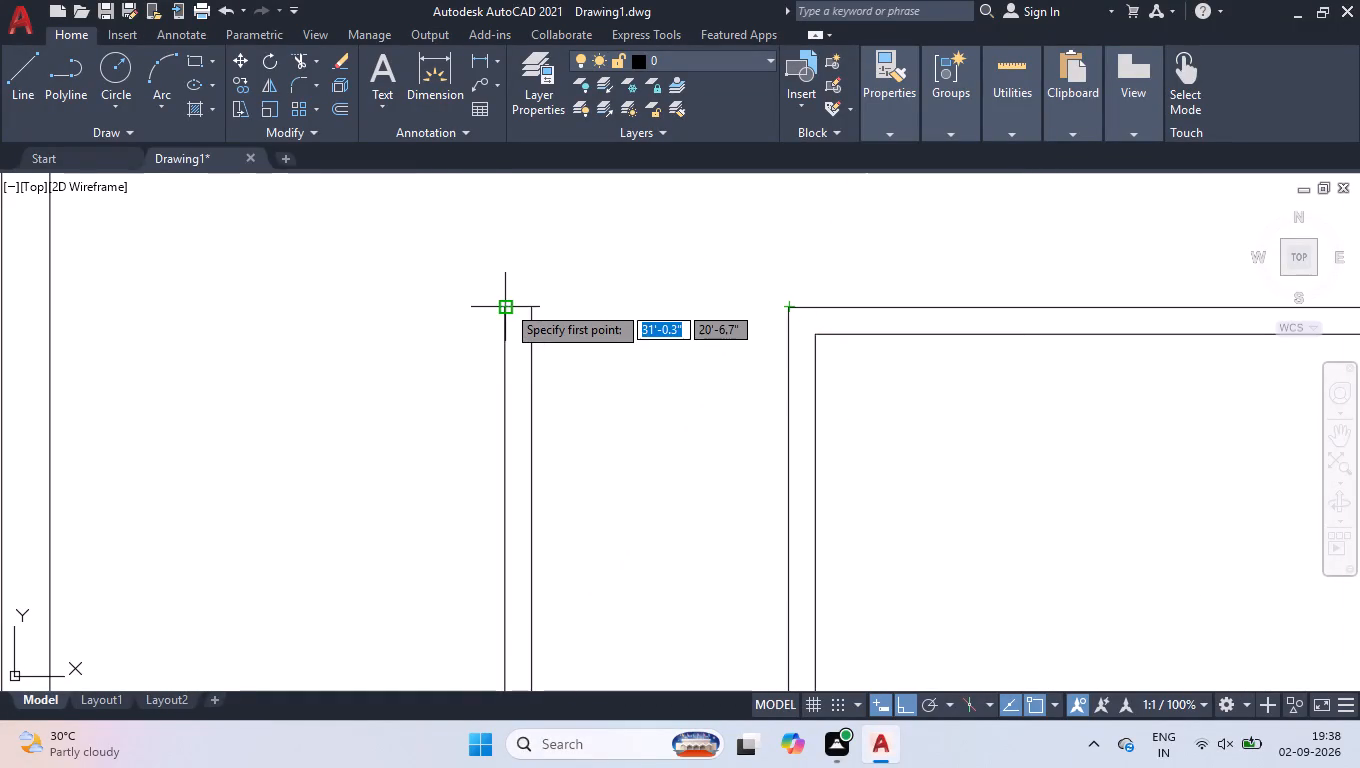
left_click(506, 304)
left_click(531, 304)
key("space")
Draw a line 3'9" down from the partition's bottom-left corner, continuing horizontally to the left wall's inner line.
scroll(599, 301, "down", 2)
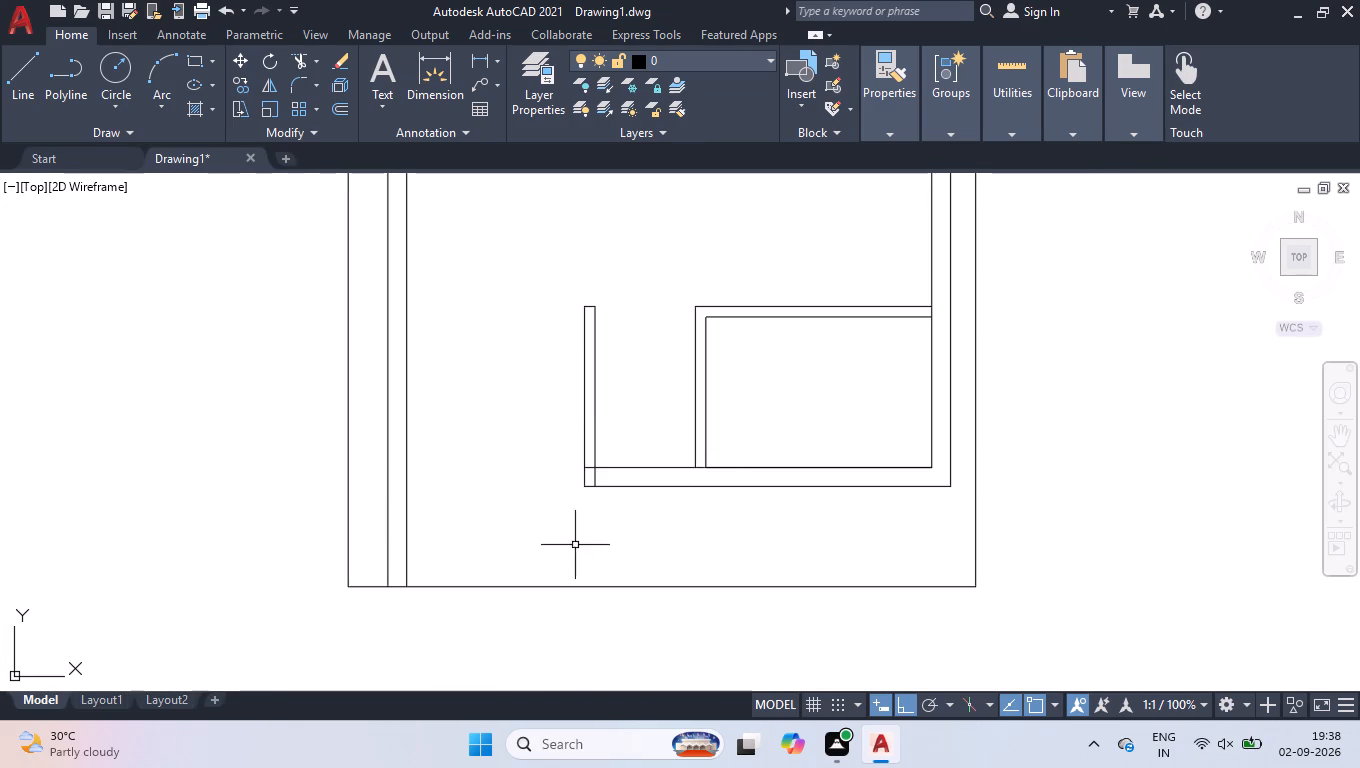
key("l")
key("Return")
left_click(585, 490)
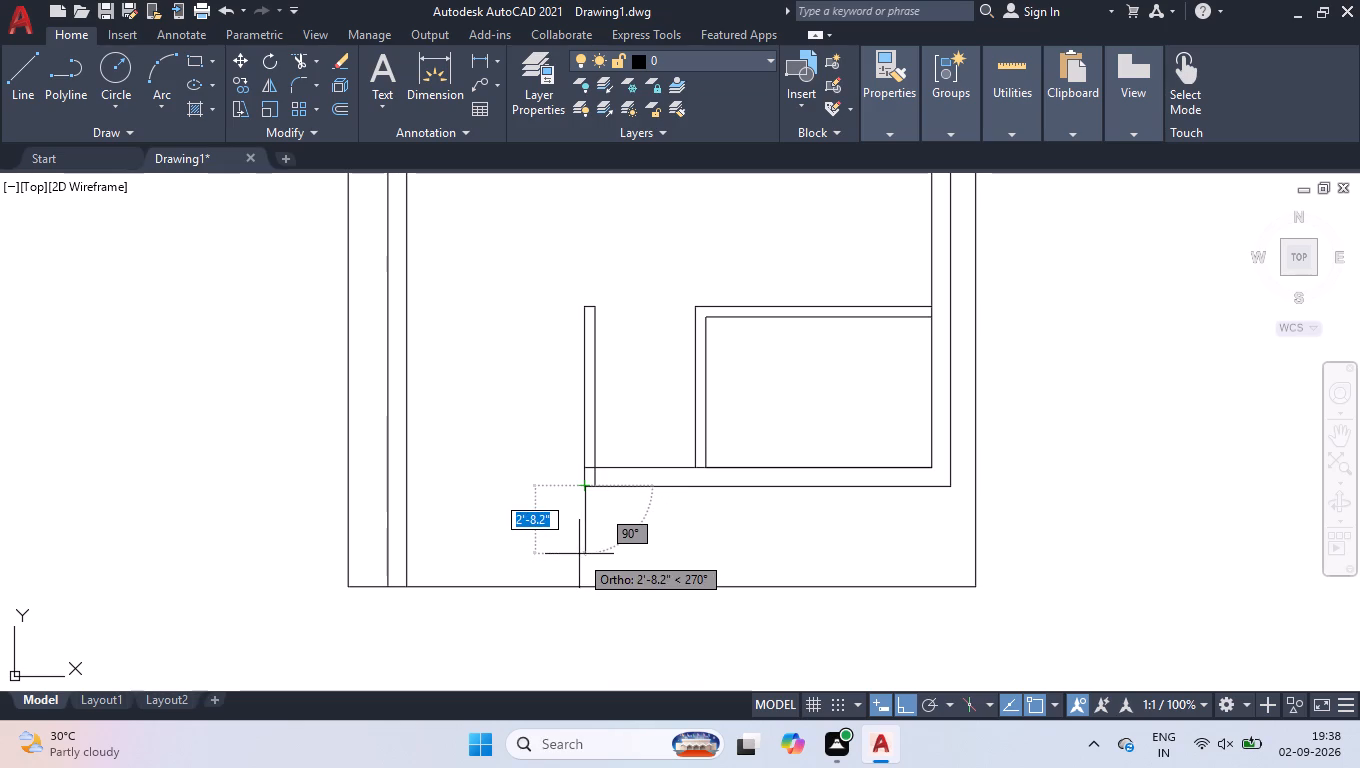
key("3")
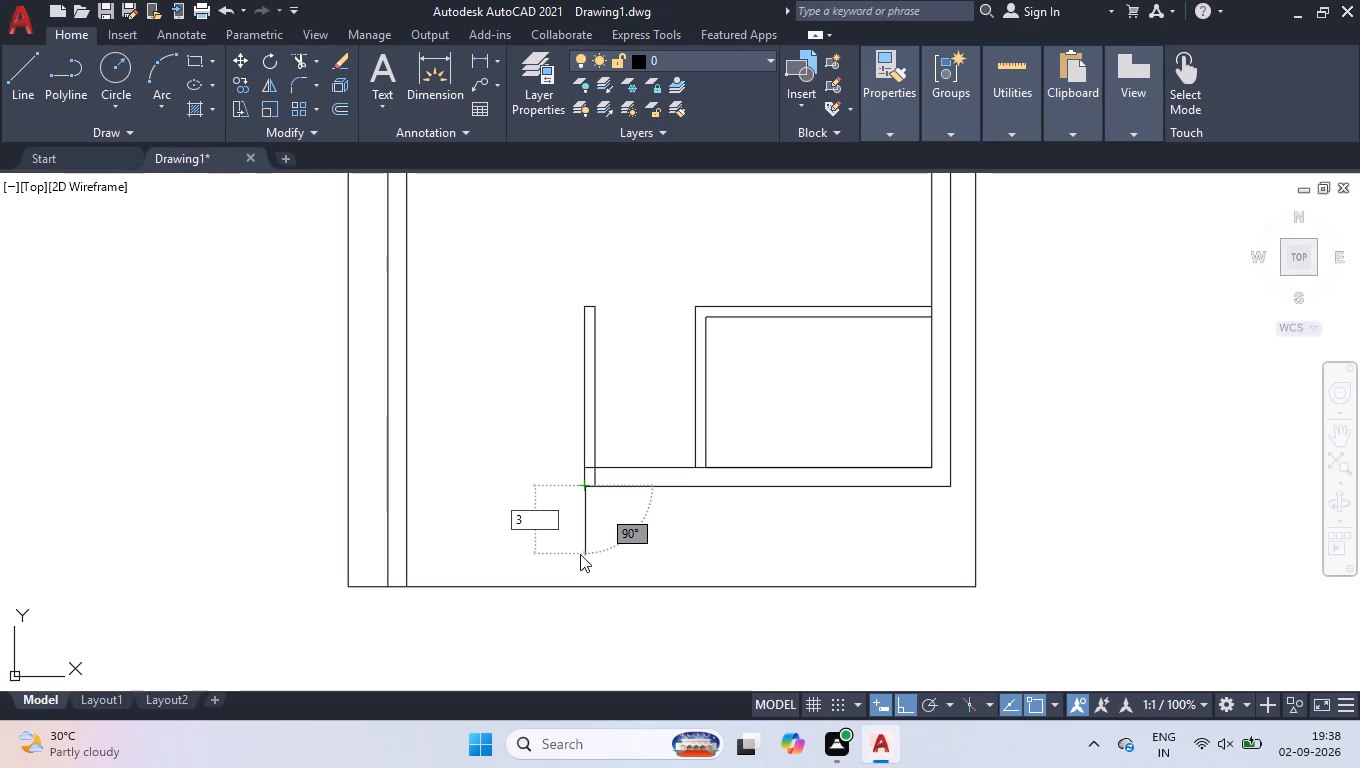
key("apostrophe")
key("9")
key("Return")
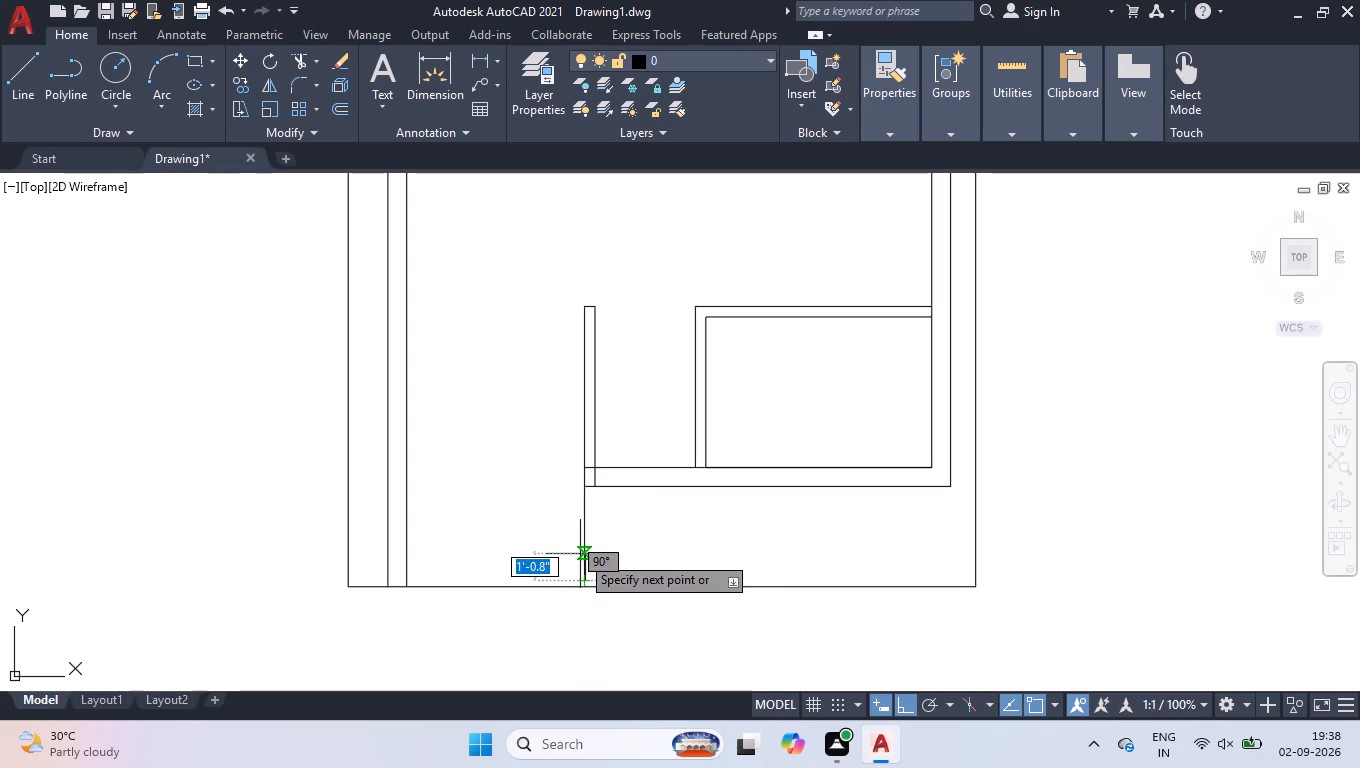
left_click(405, 581)
key("space")
Move the new bottom horizontal line up by 3".
left_click(437, 579)
scroll(491, 566, "up", 1)
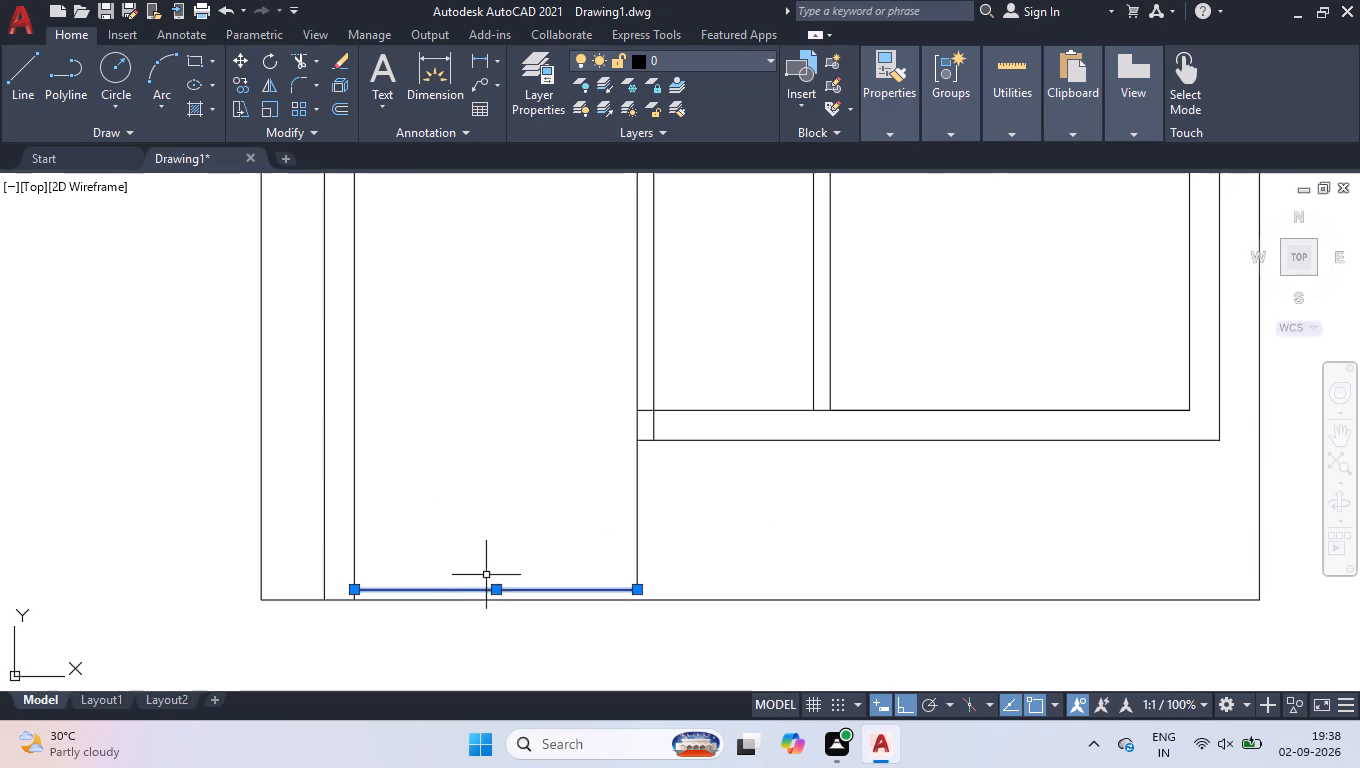
left_click(496, 592)
key("3")
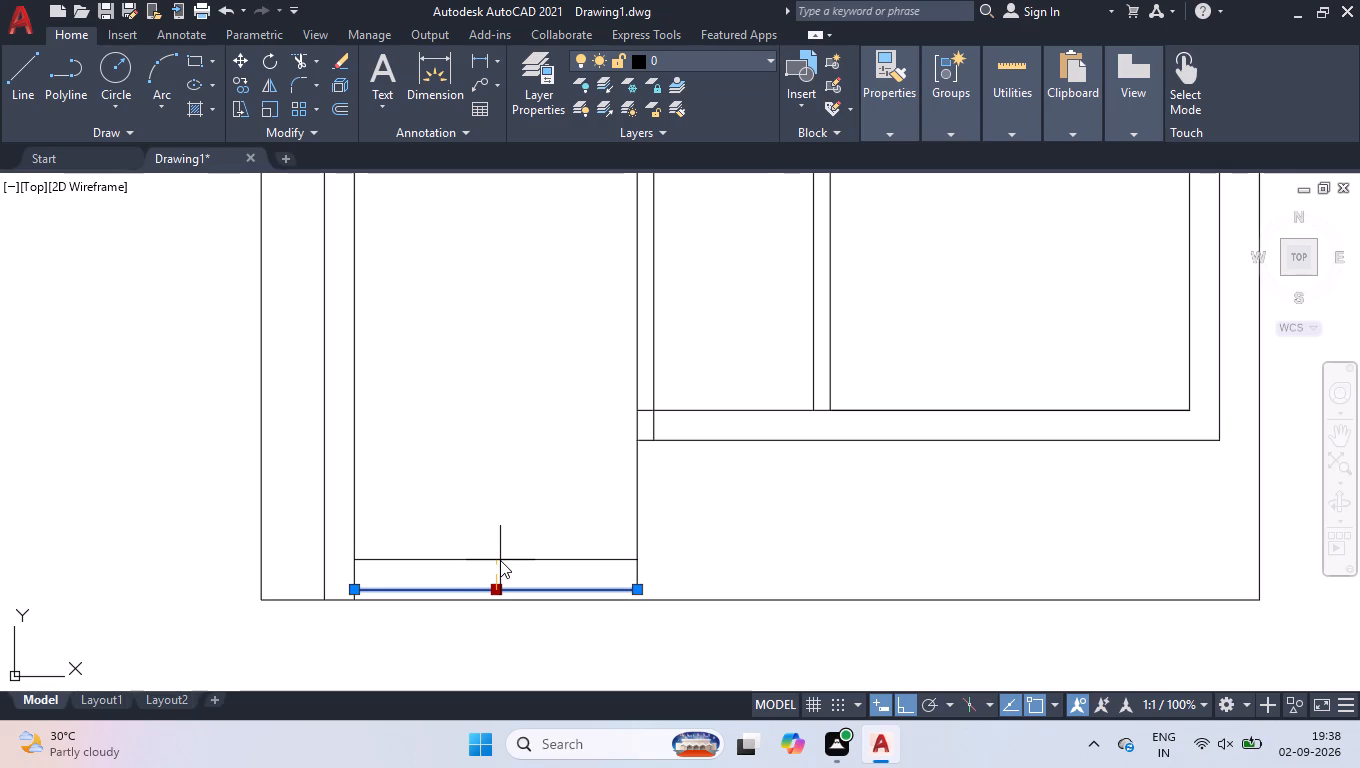
key("Return")
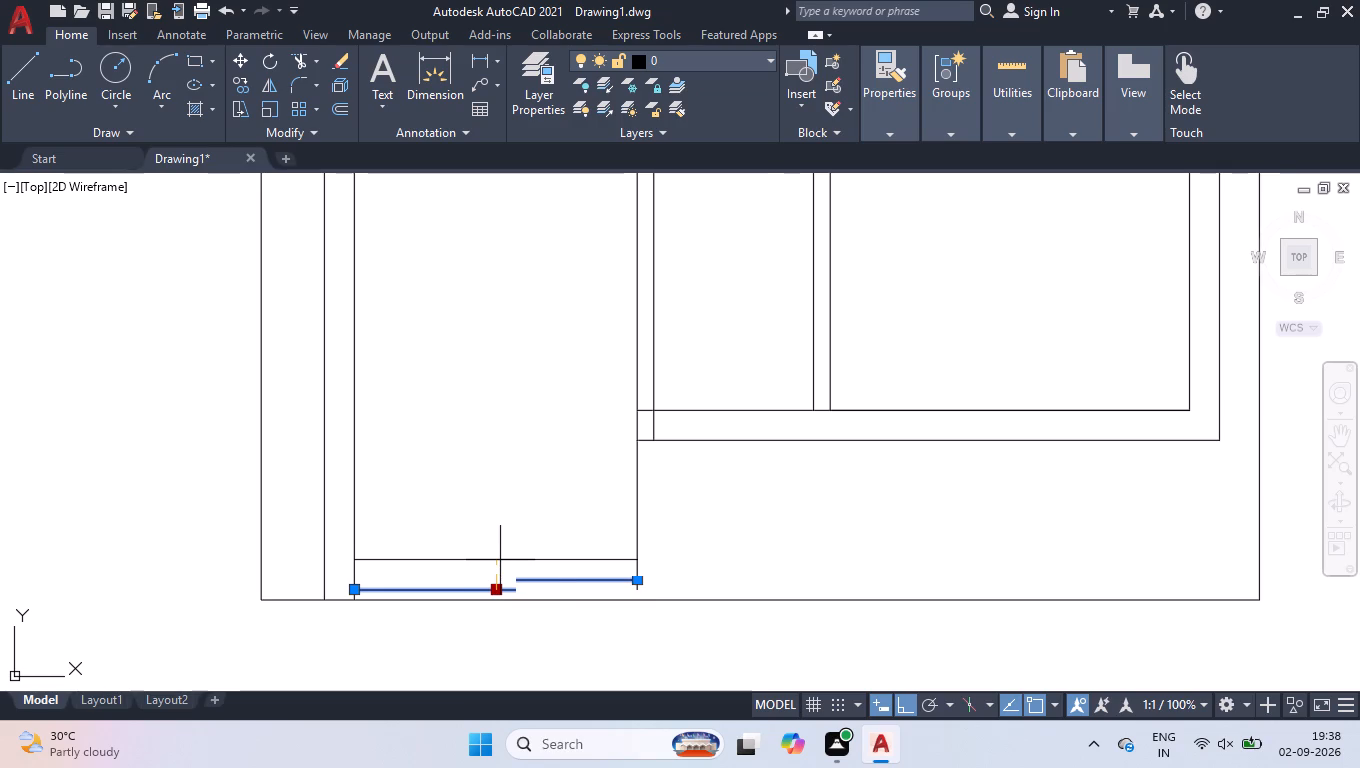
Trim the end of the new vertical line that projects below the bottom horizontal line.
type("tr")
key("Return")
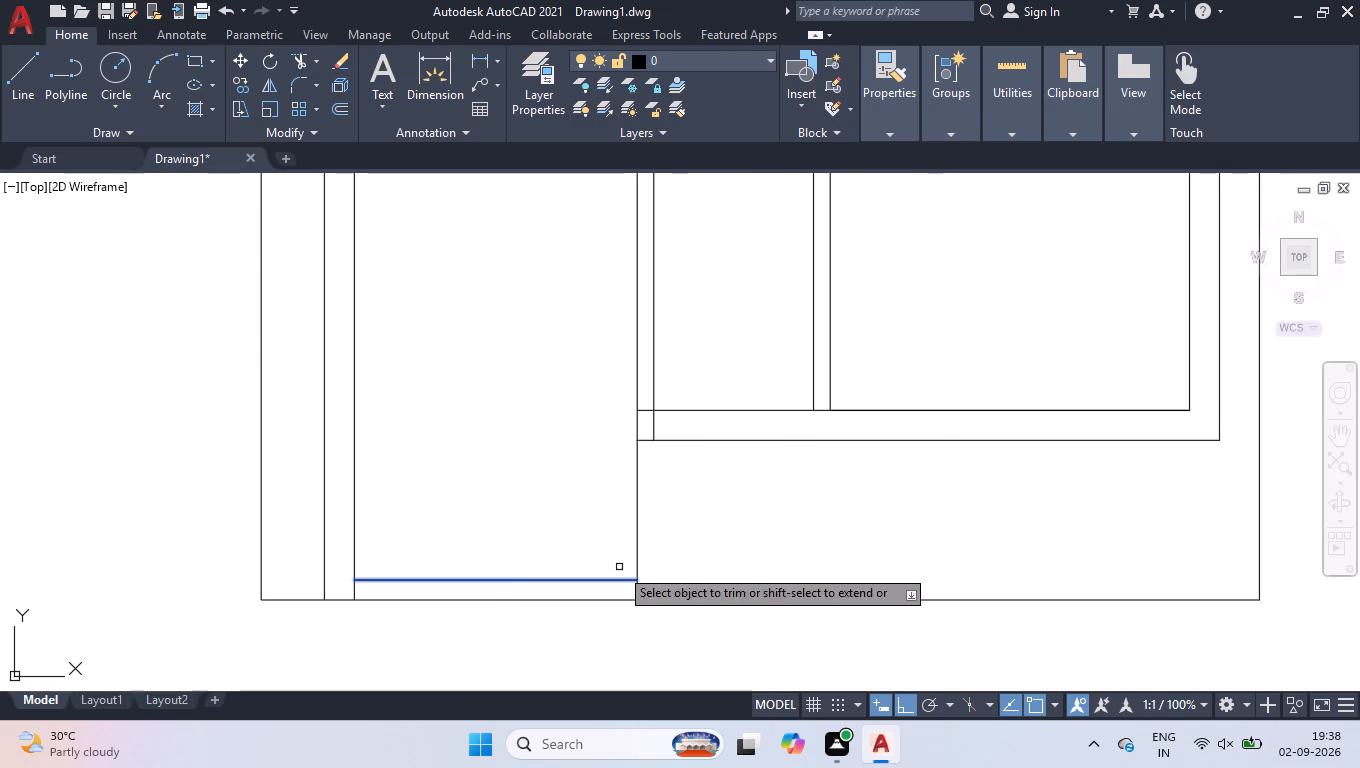
scroll(871, 688, "up", 3)
scroll(583, 560, "down", 3)
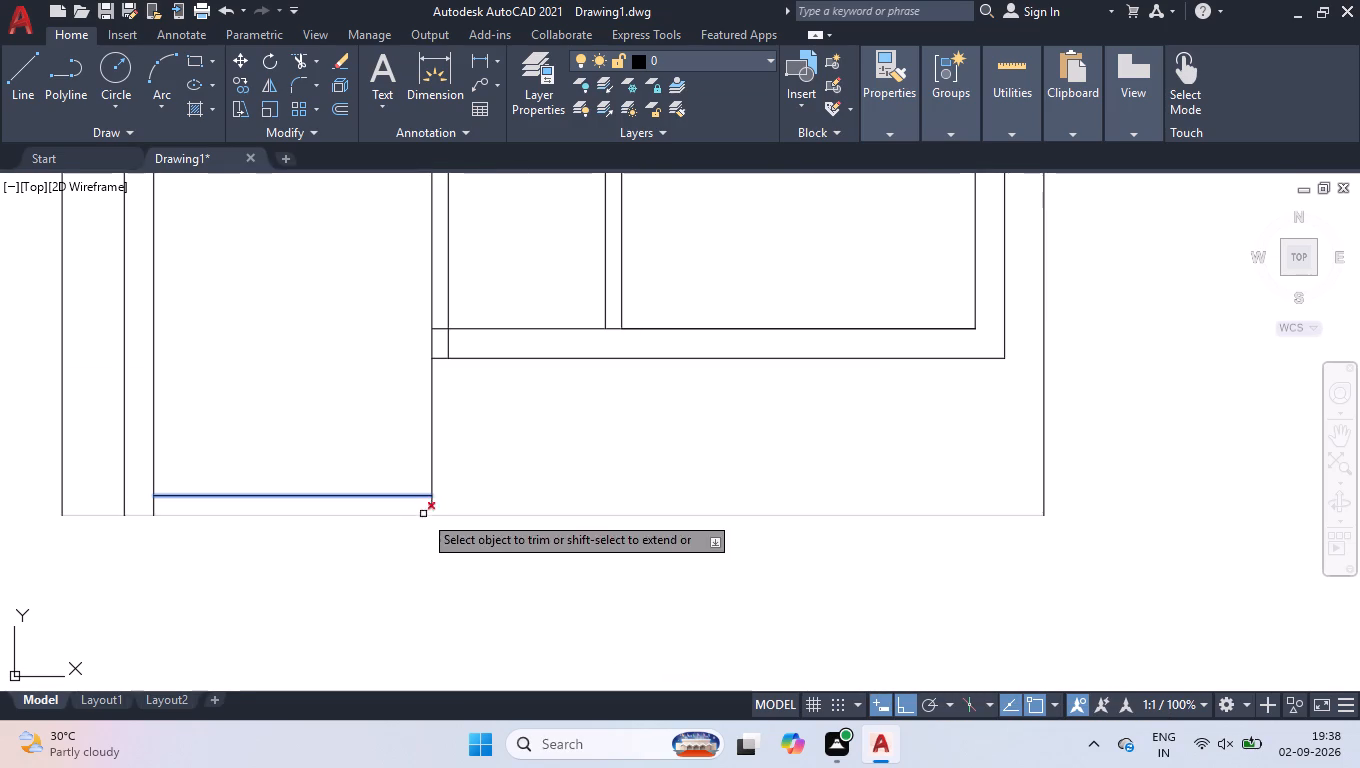
scroll(374, 490, "up", 3)
left_click(644, 543)
left_click(547, 556)
key("space")
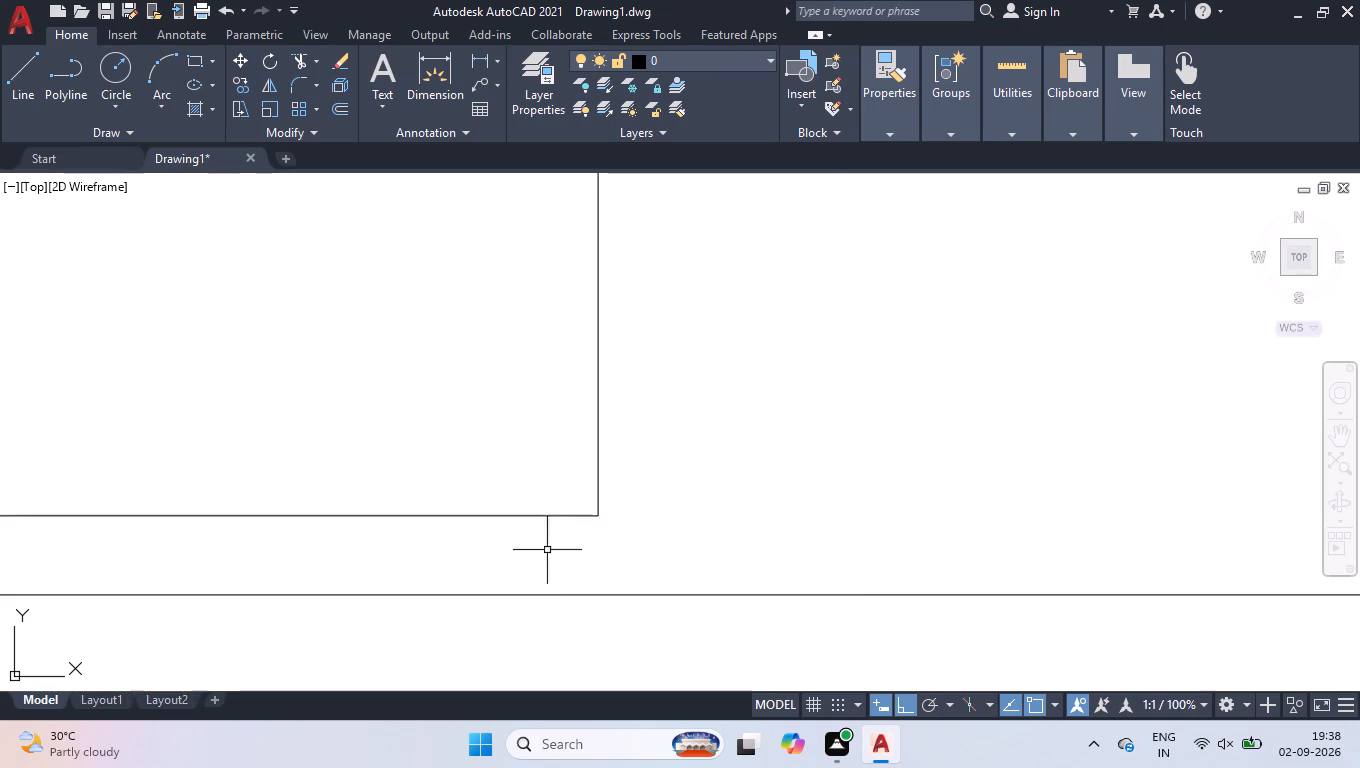
Move the new short vertical line 5" to the right and extend the bottom horizontal line to meet it.
scroll(768, 587, "down", 3)
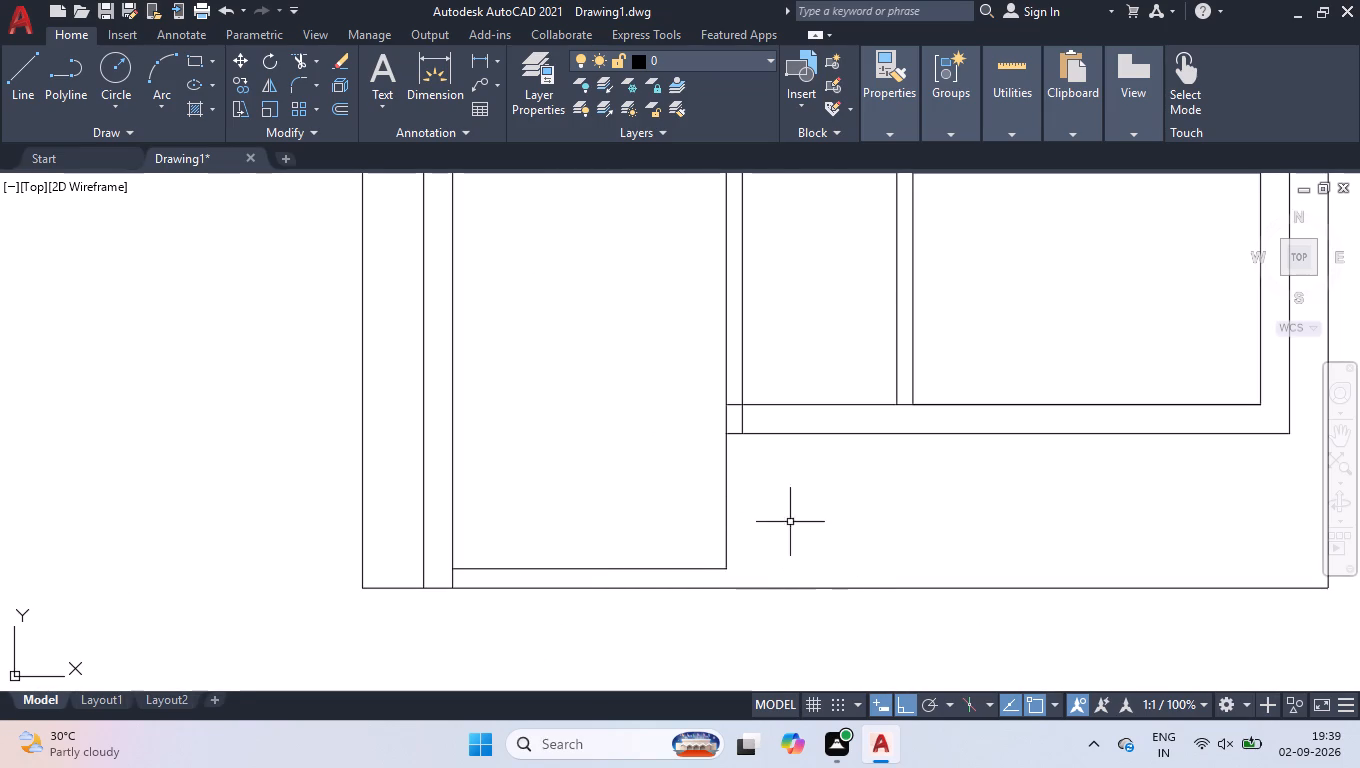
left_click(730, 479)
left_click(718, 481)
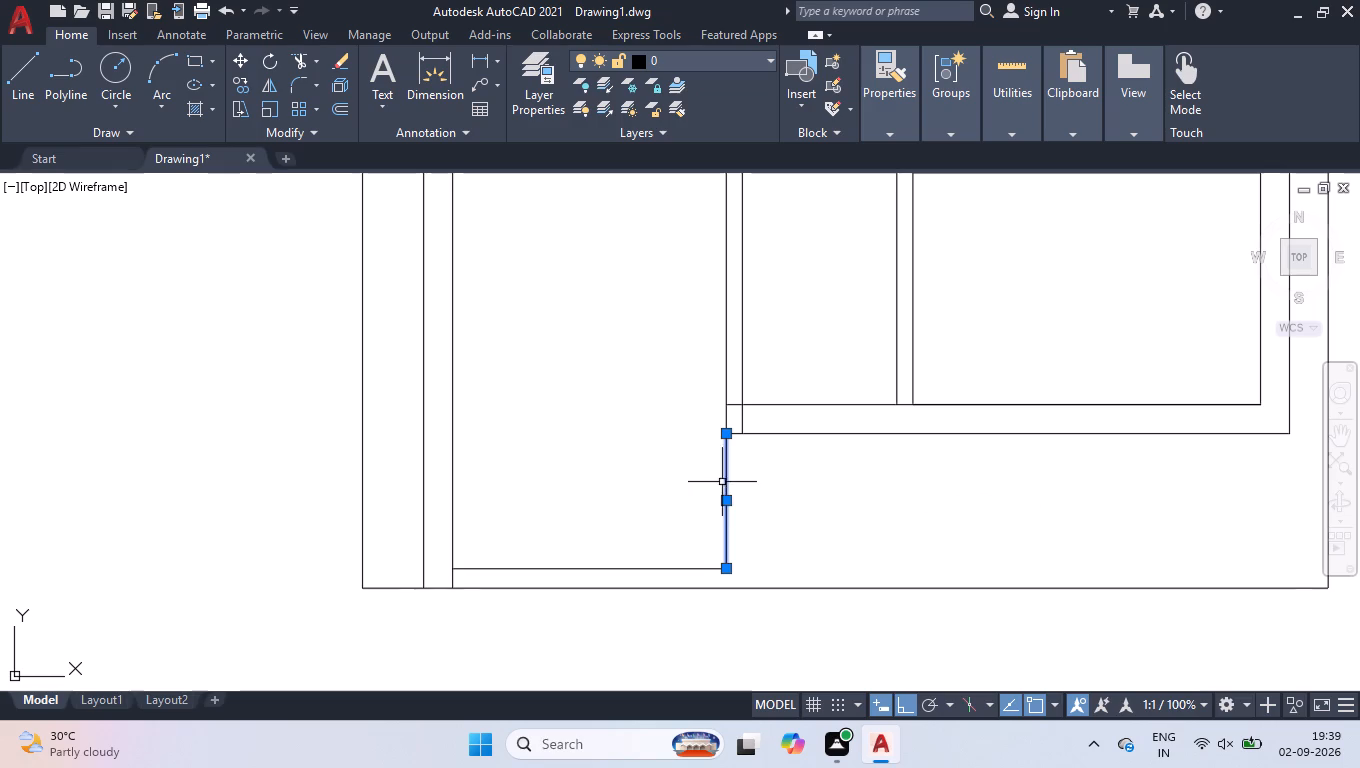
left_click(726, 500)
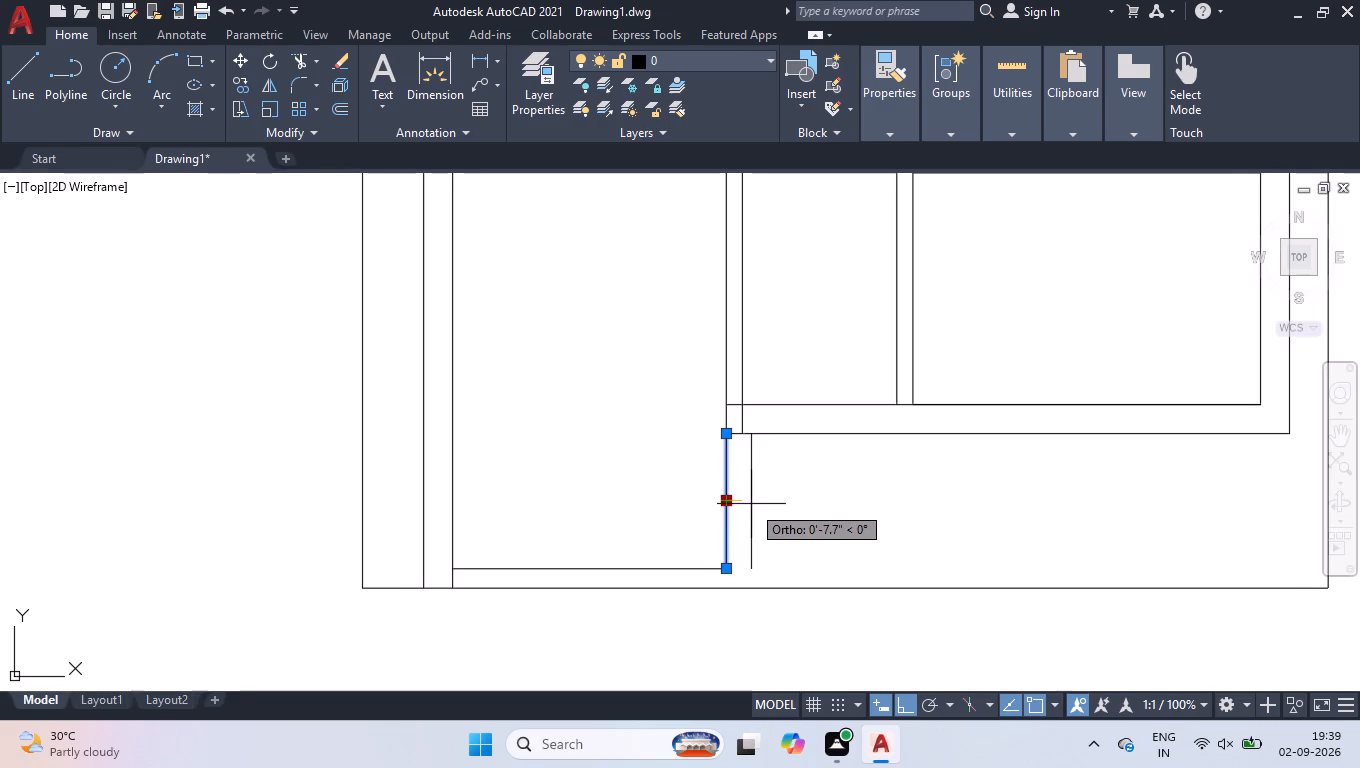
key("5")
key("Return")
type("ex")
key("Return")
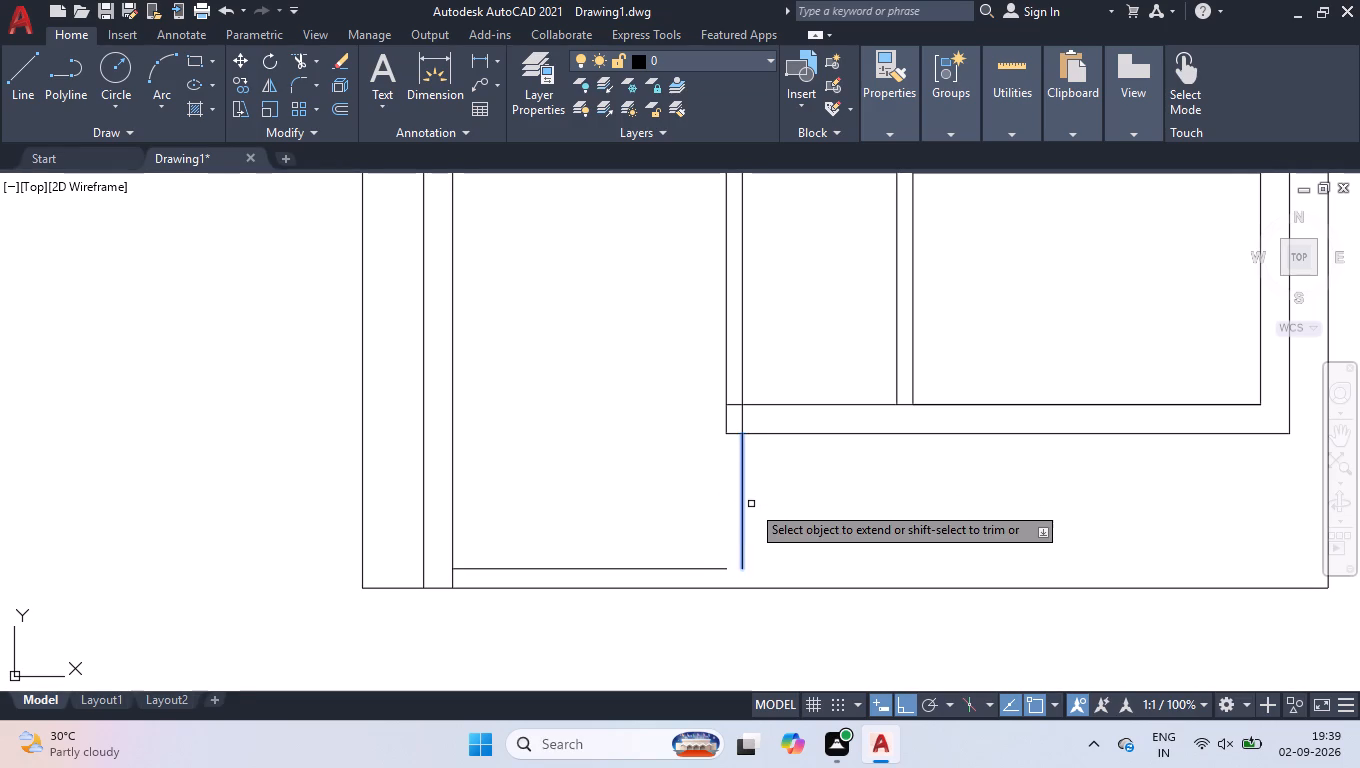
left_click(711, 567)
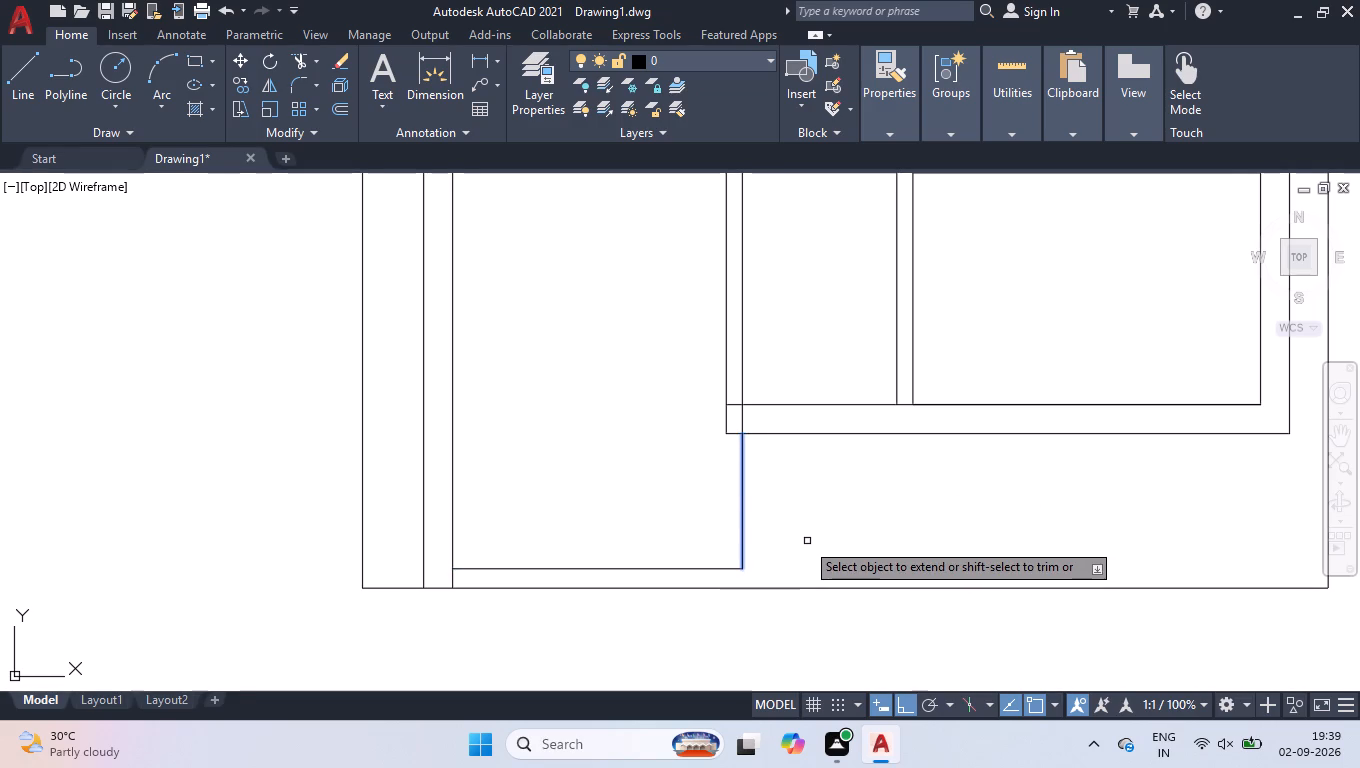
key("Return")
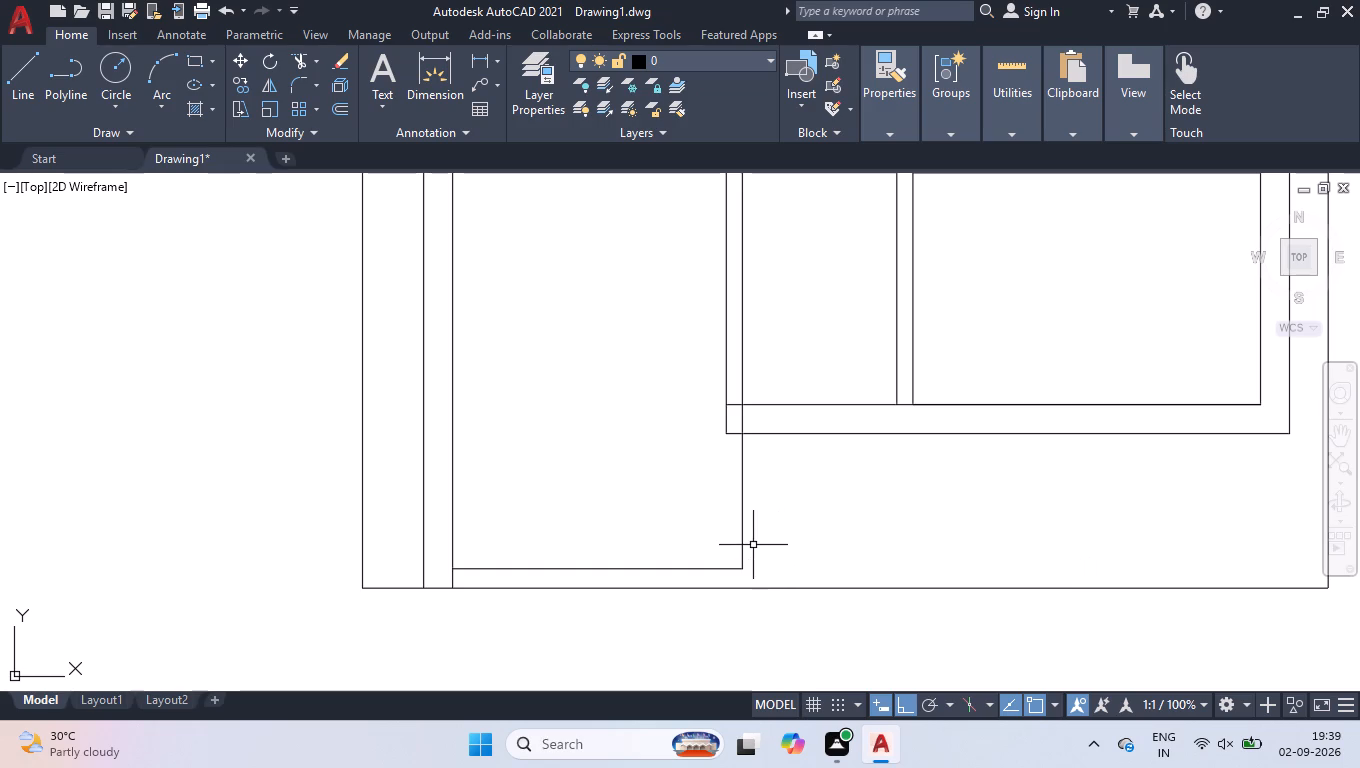
Move the short vertical line another 4" to the right and extend the bottom horizontal line to it.
left_click(744, 518)
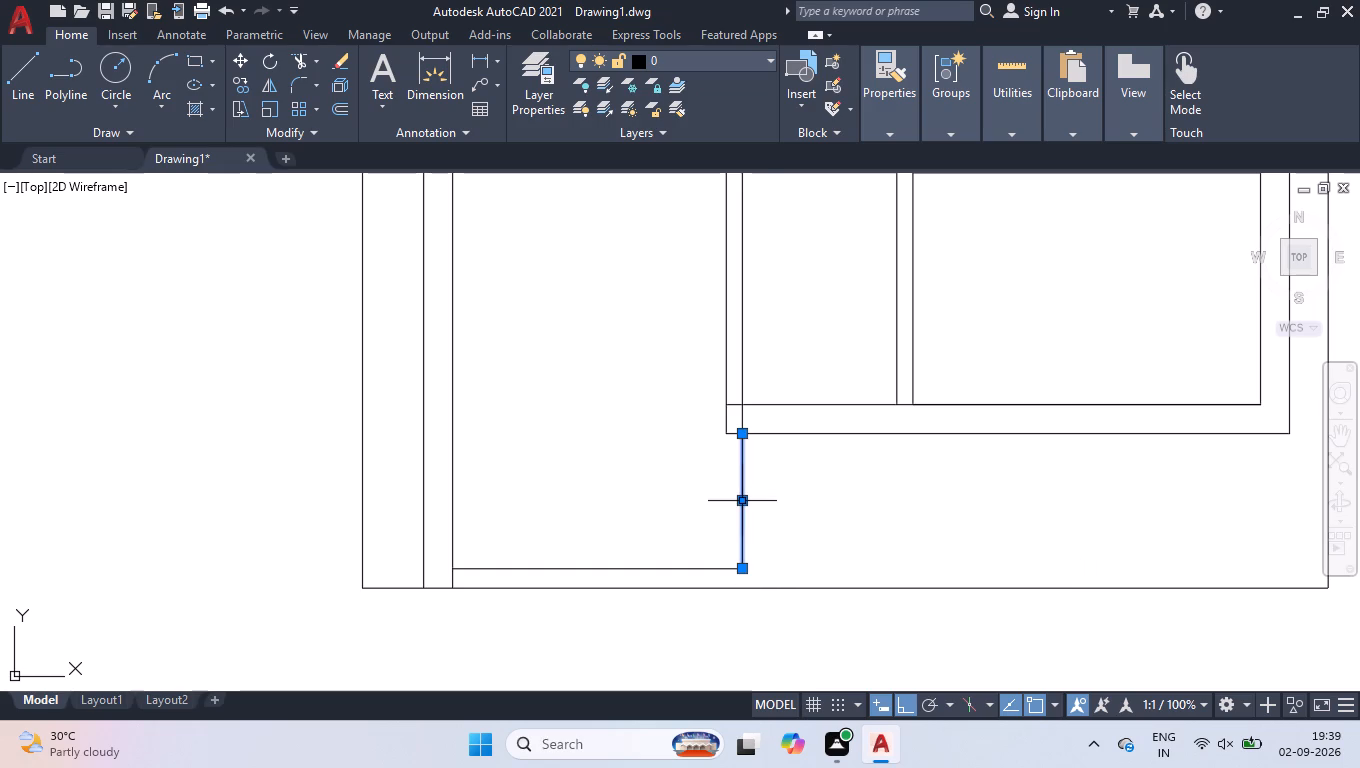
left_click(745, 498)
key("4")
key("Return")
type("ex")
key("Return")
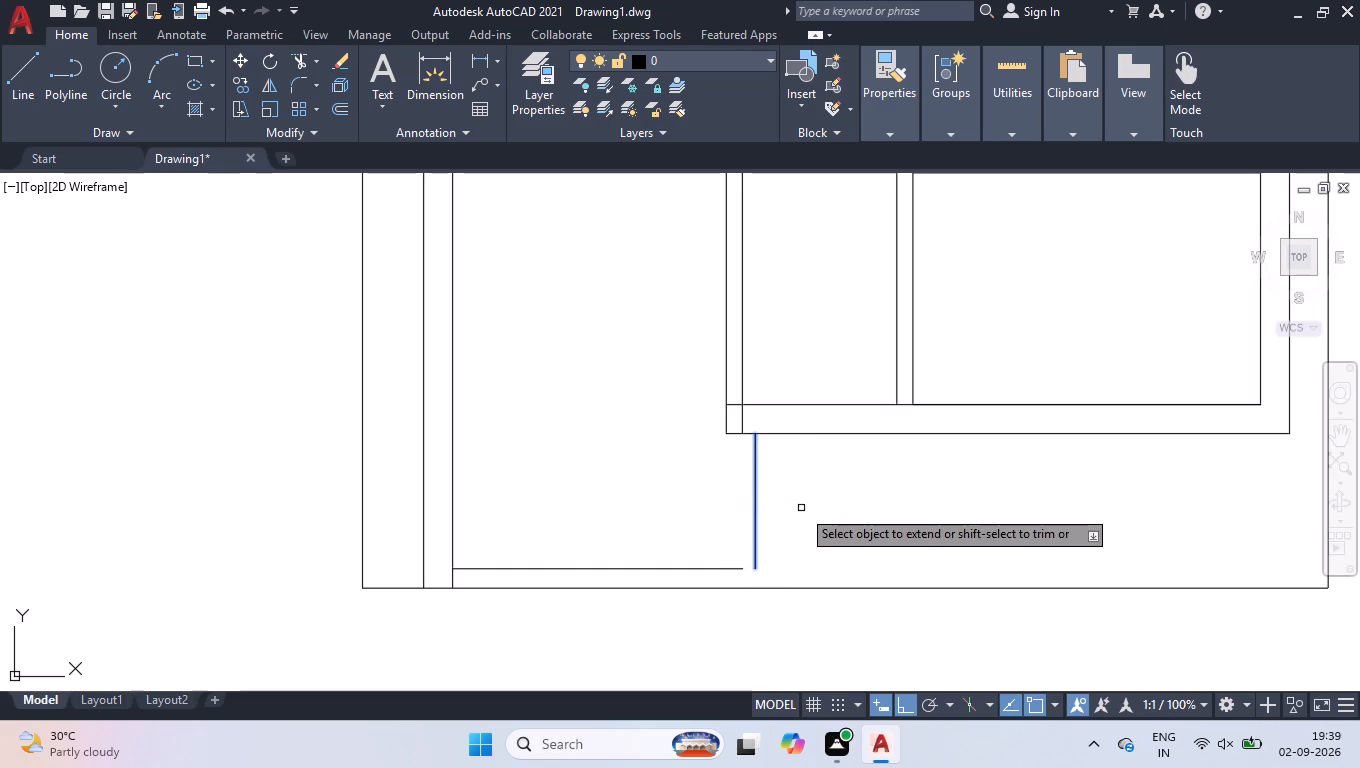
left_click(710, 569)
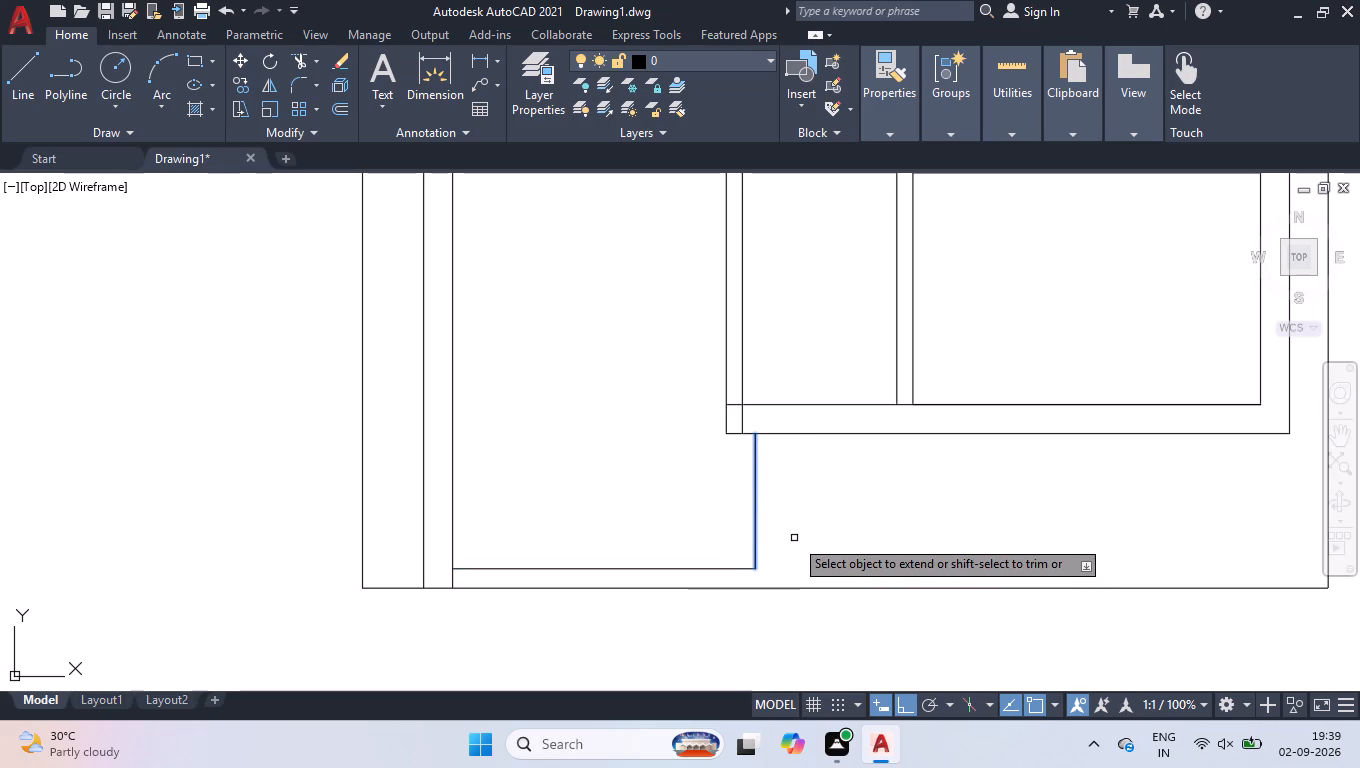
key("Return")
Trim the partition's right line inside the bottom wall and the outer wall line left of the short vertical line.
type("tr")
key("Return")
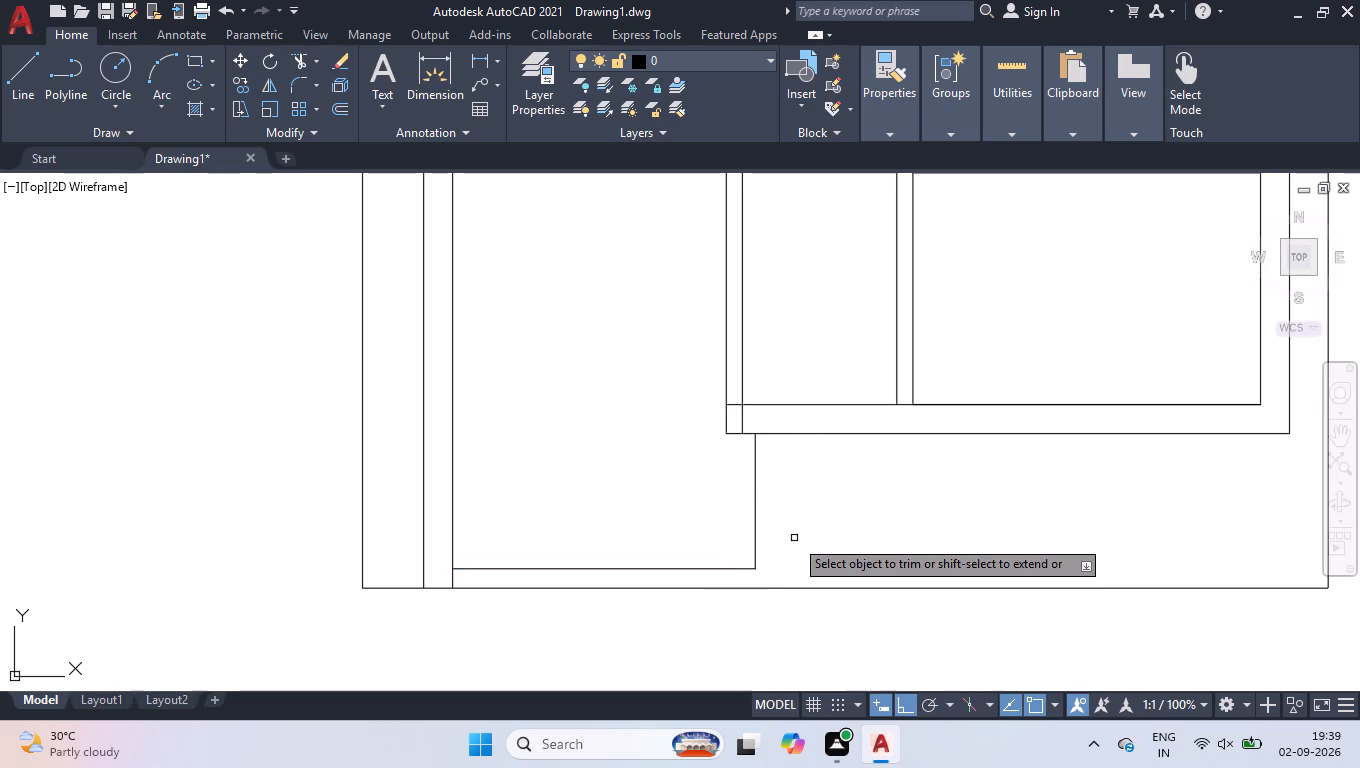
scroll(726, 405, "up", 2)
left_click(756, 435)
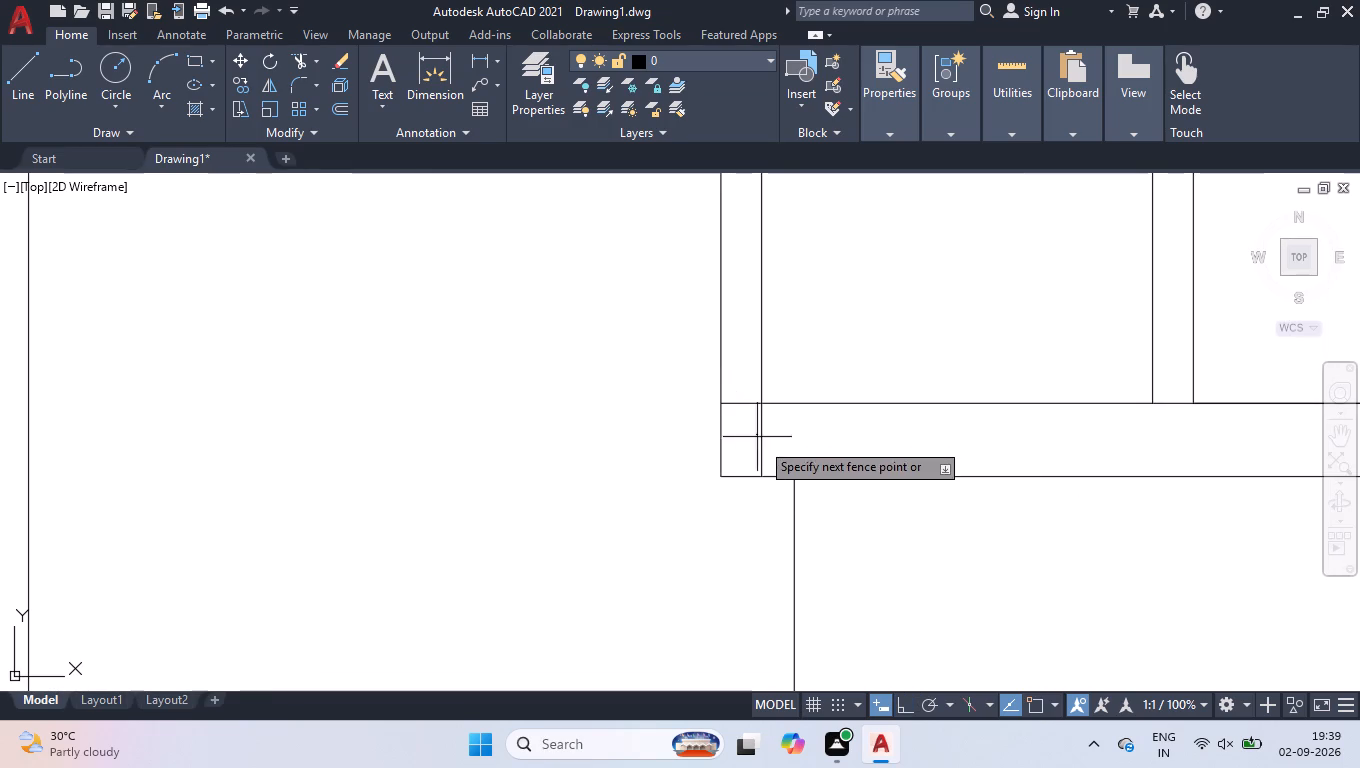
left_click(778, 498)
key("Return")
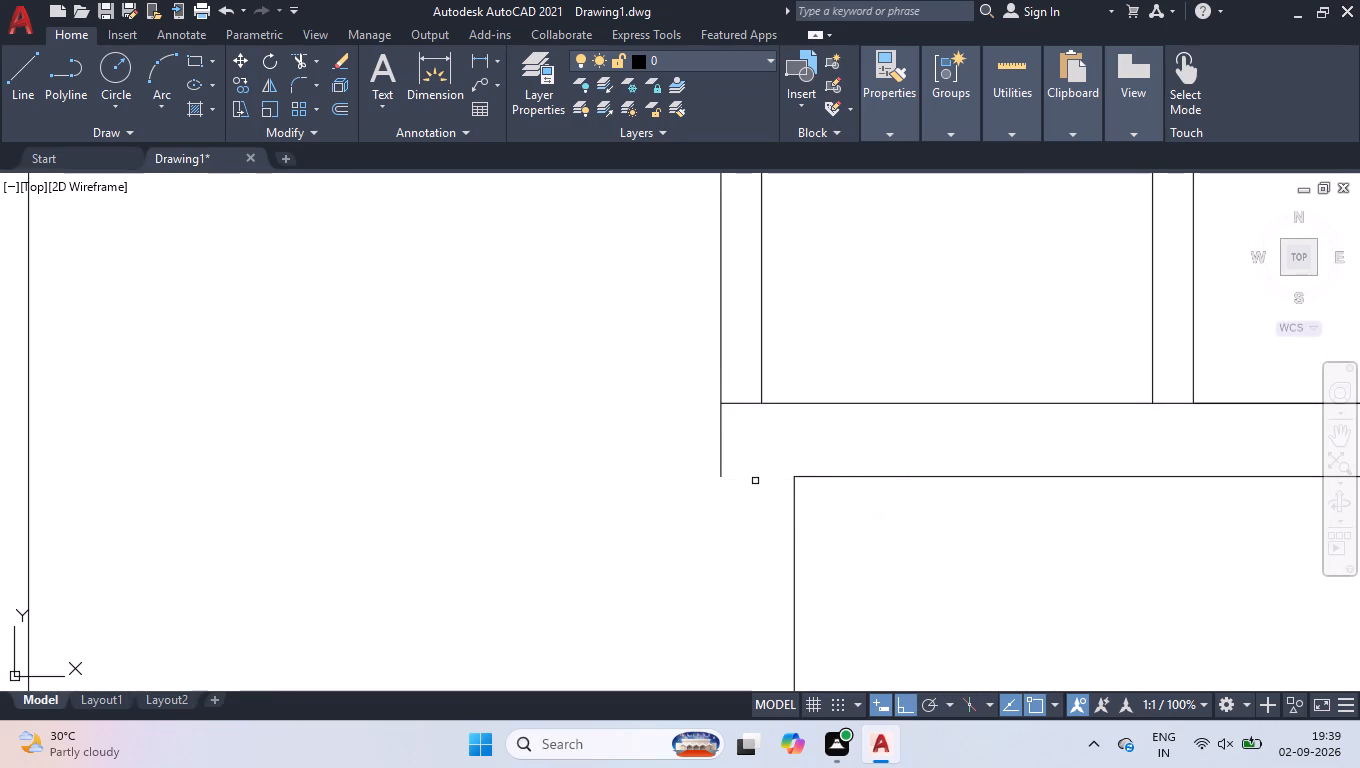
Draw the inner wall lines from the partition's bottom-left corner, 3'1" down and across to the left wall's inner line.
key("l")
key("Return")
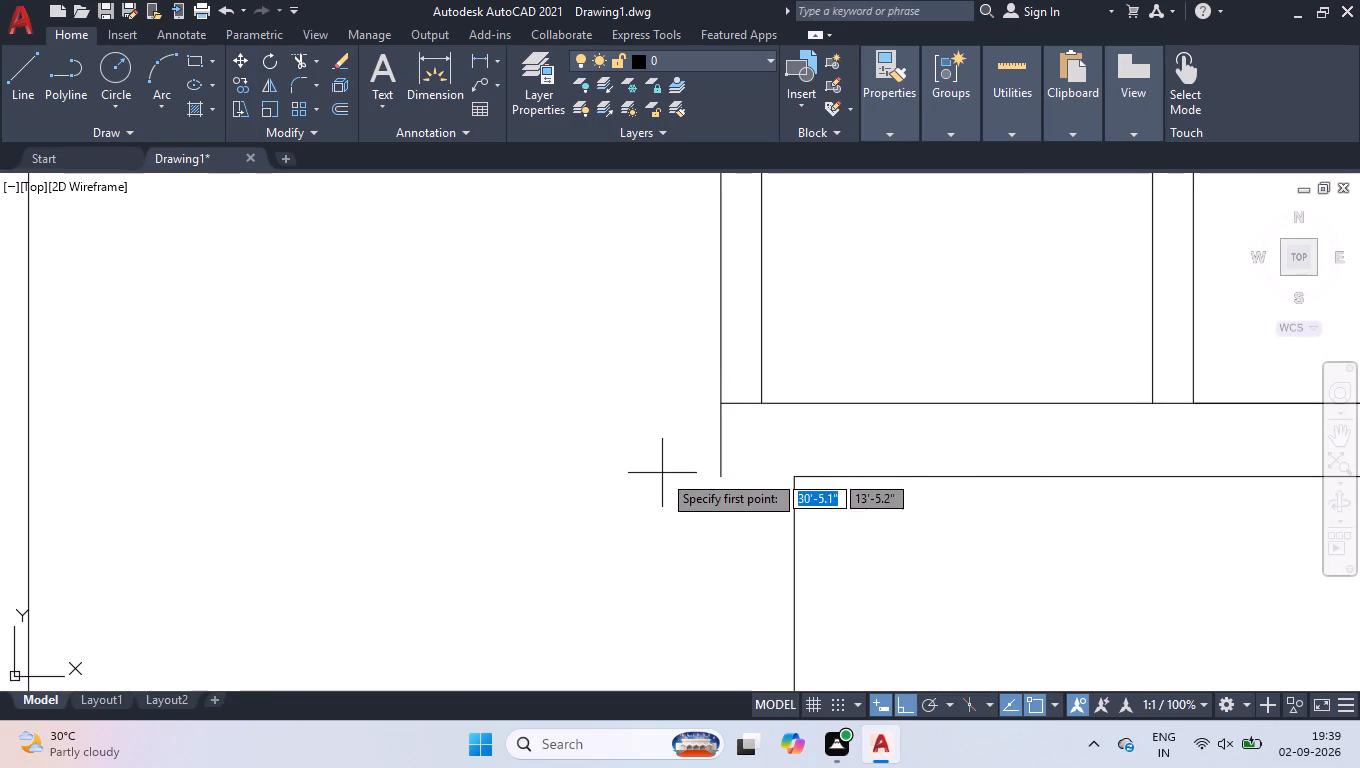
left_click(721, 478)
scroll(722, 475, "down", 1)
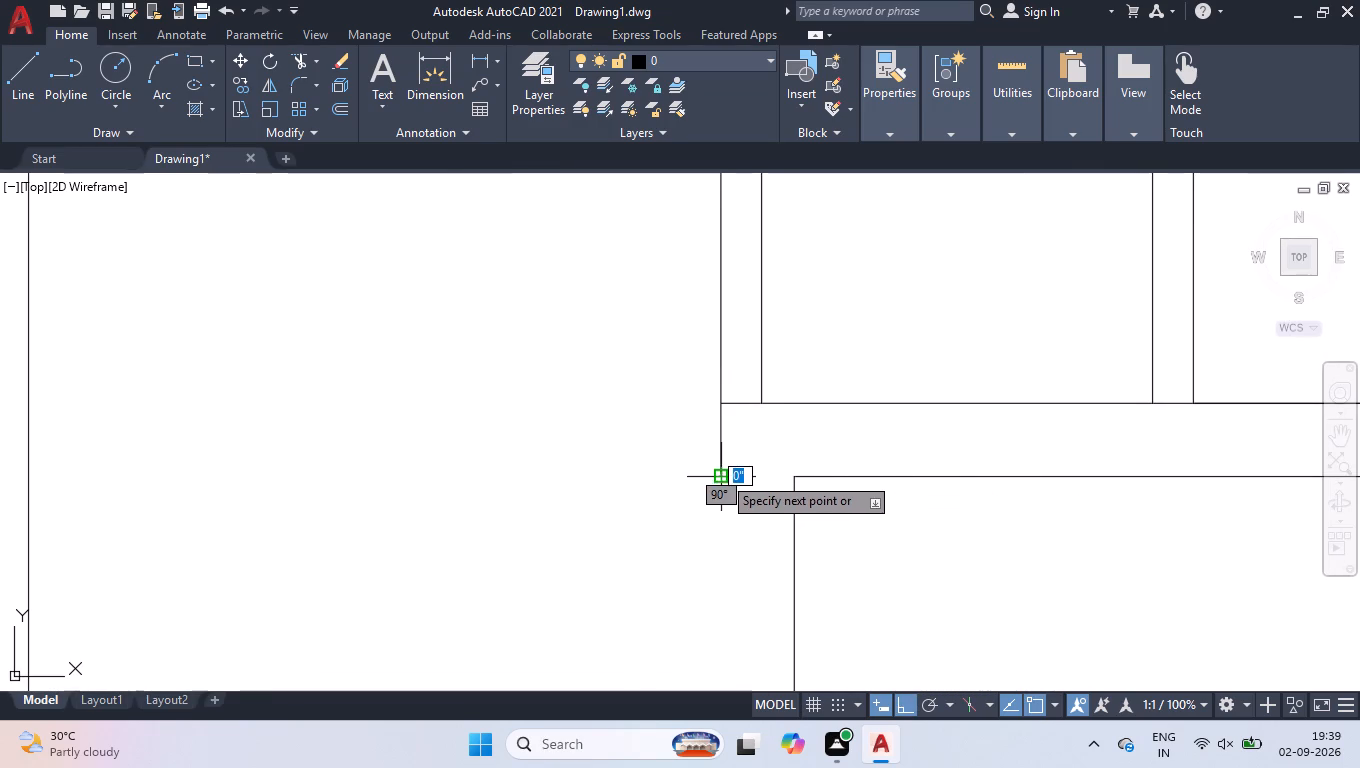
scroll(722, 475, "down", 2)
scroll(699, 557, "up", 3)
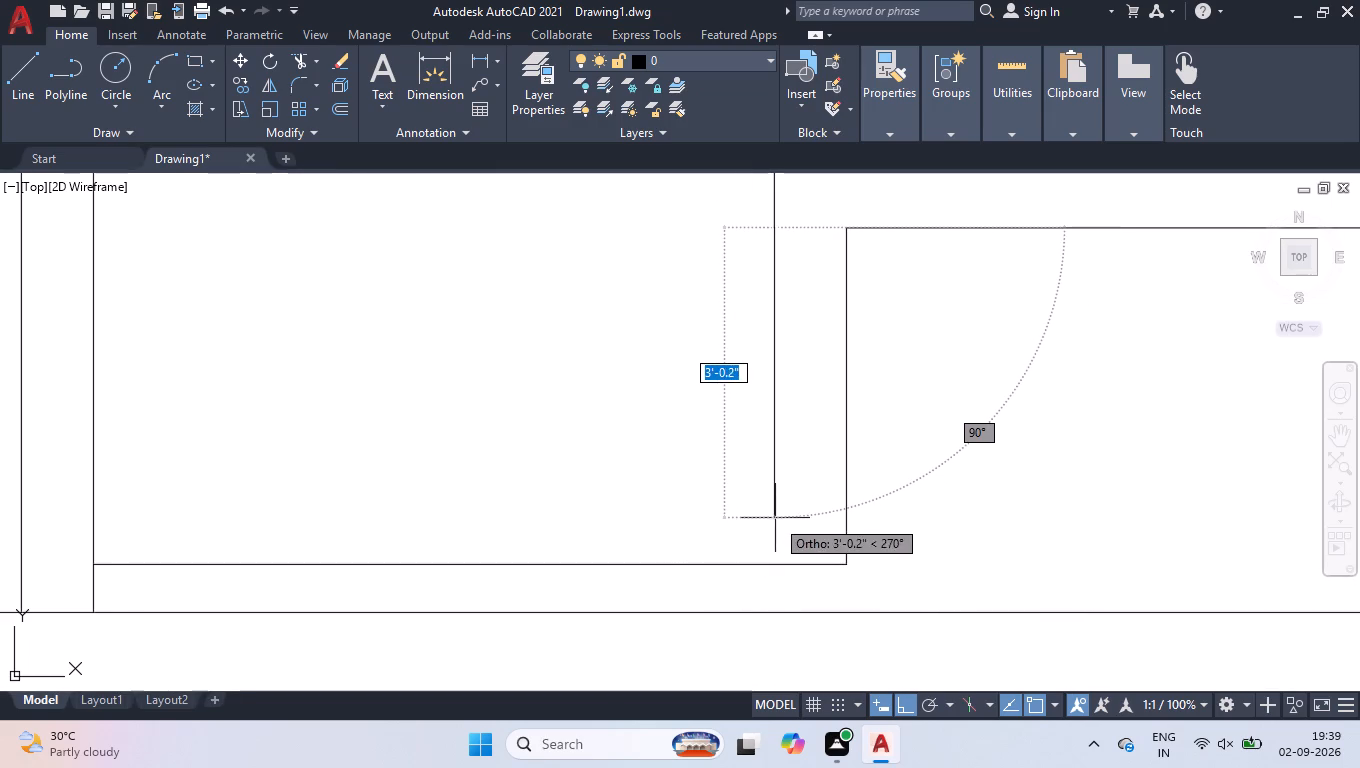
type("3'1")
key("Return")
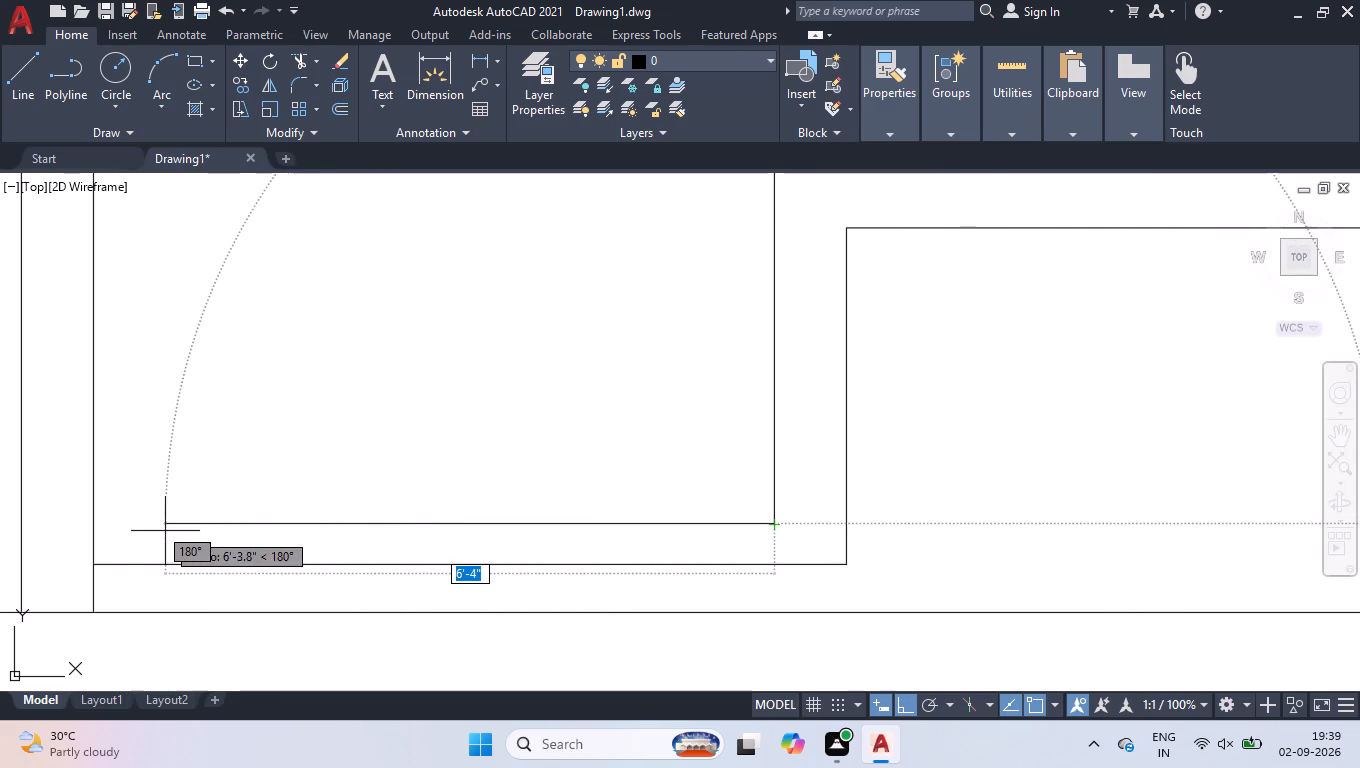
left_click(89, 521)
key("space")
Measure the inside of the new lower-left wall projection.
scroll(351, 532, "down", 2)
scroll(339, 377, "up", 1)
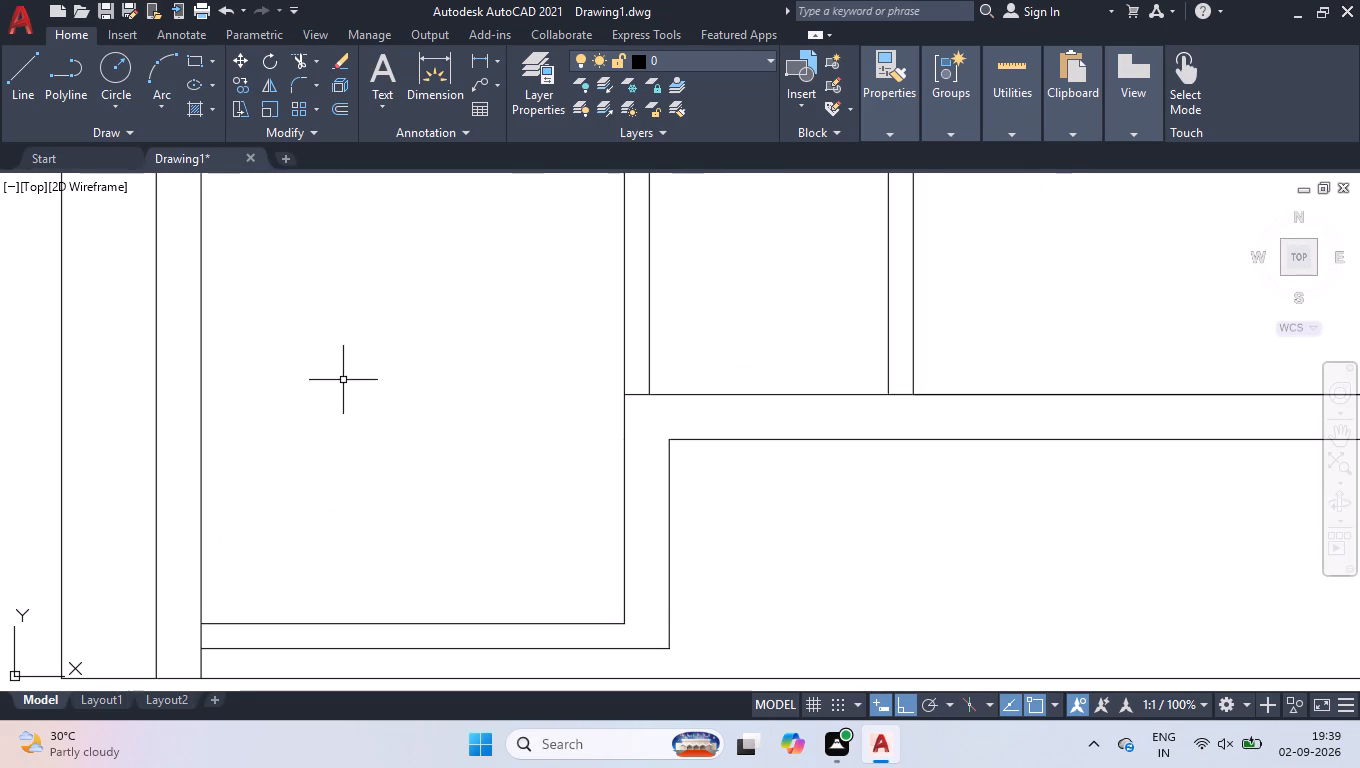
type("mea")
key("Return")
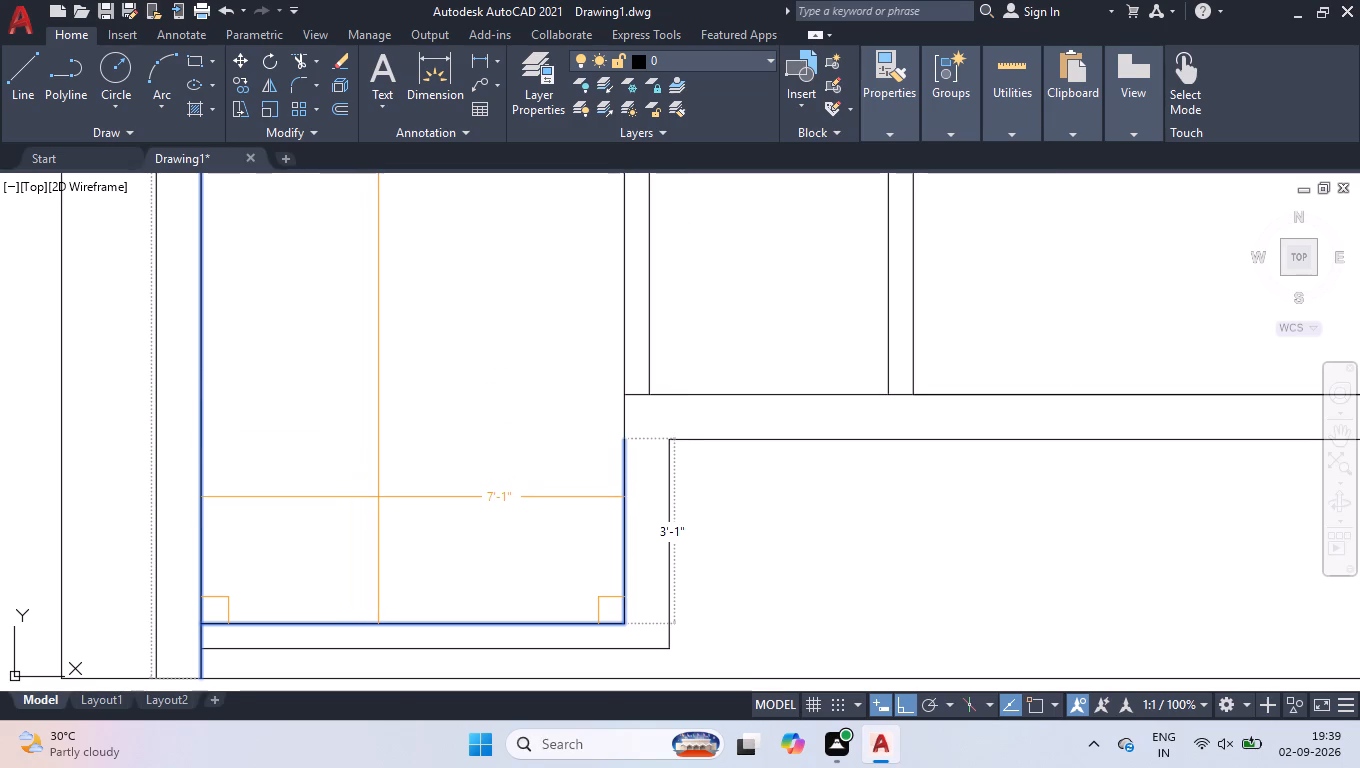
key("Return")
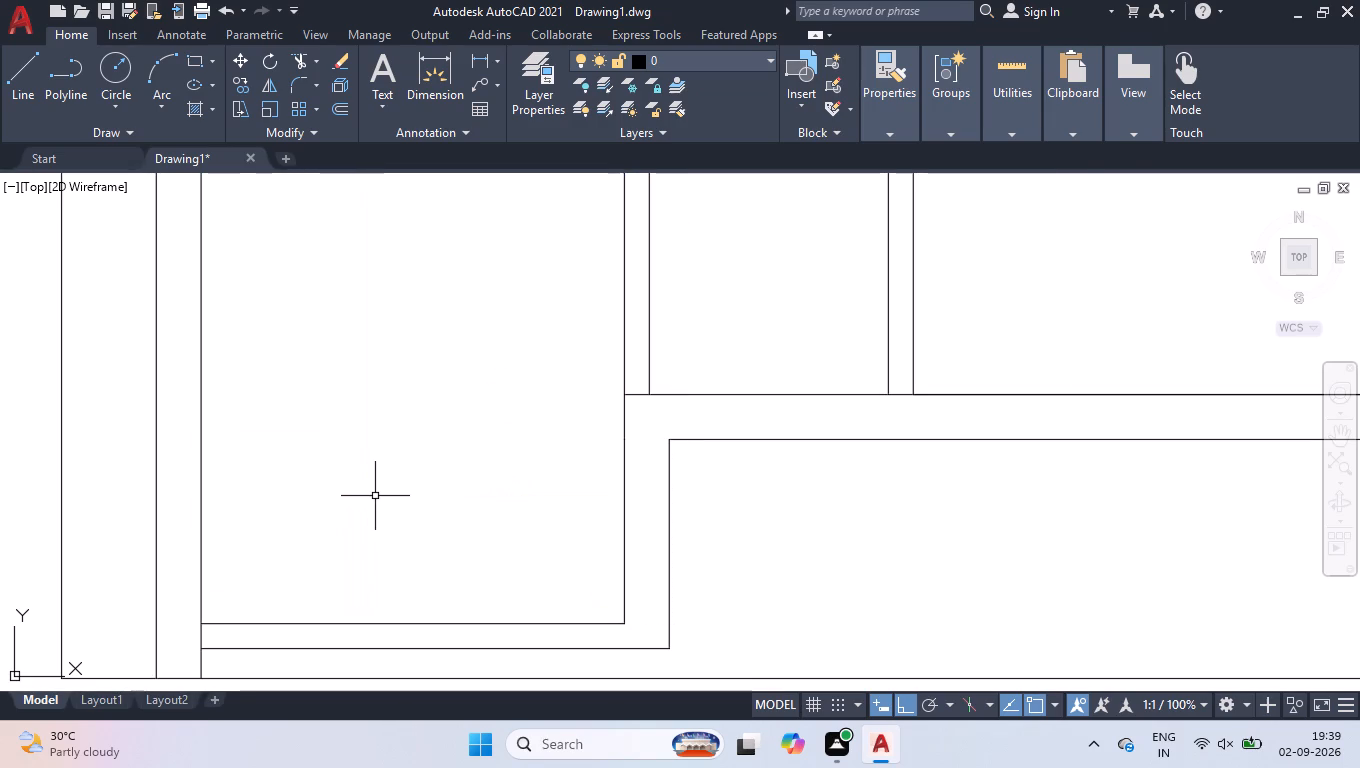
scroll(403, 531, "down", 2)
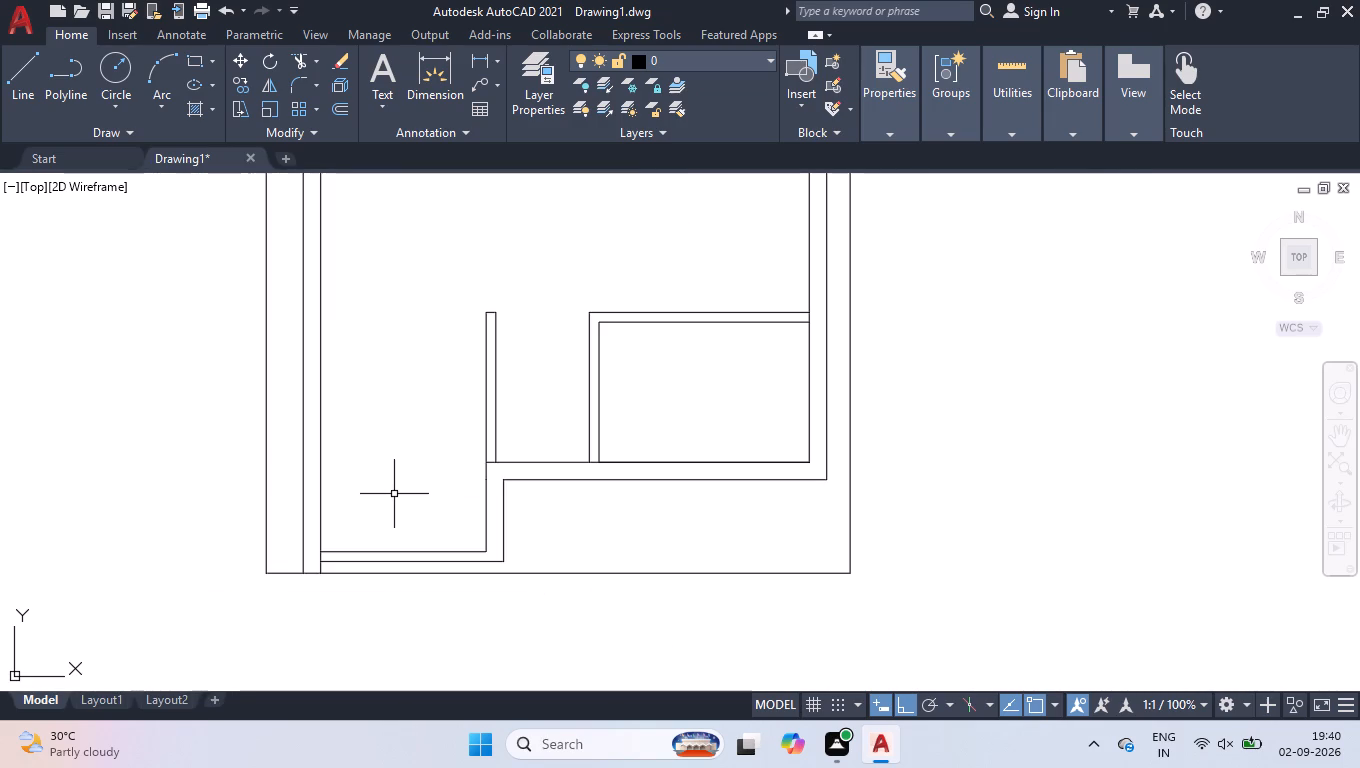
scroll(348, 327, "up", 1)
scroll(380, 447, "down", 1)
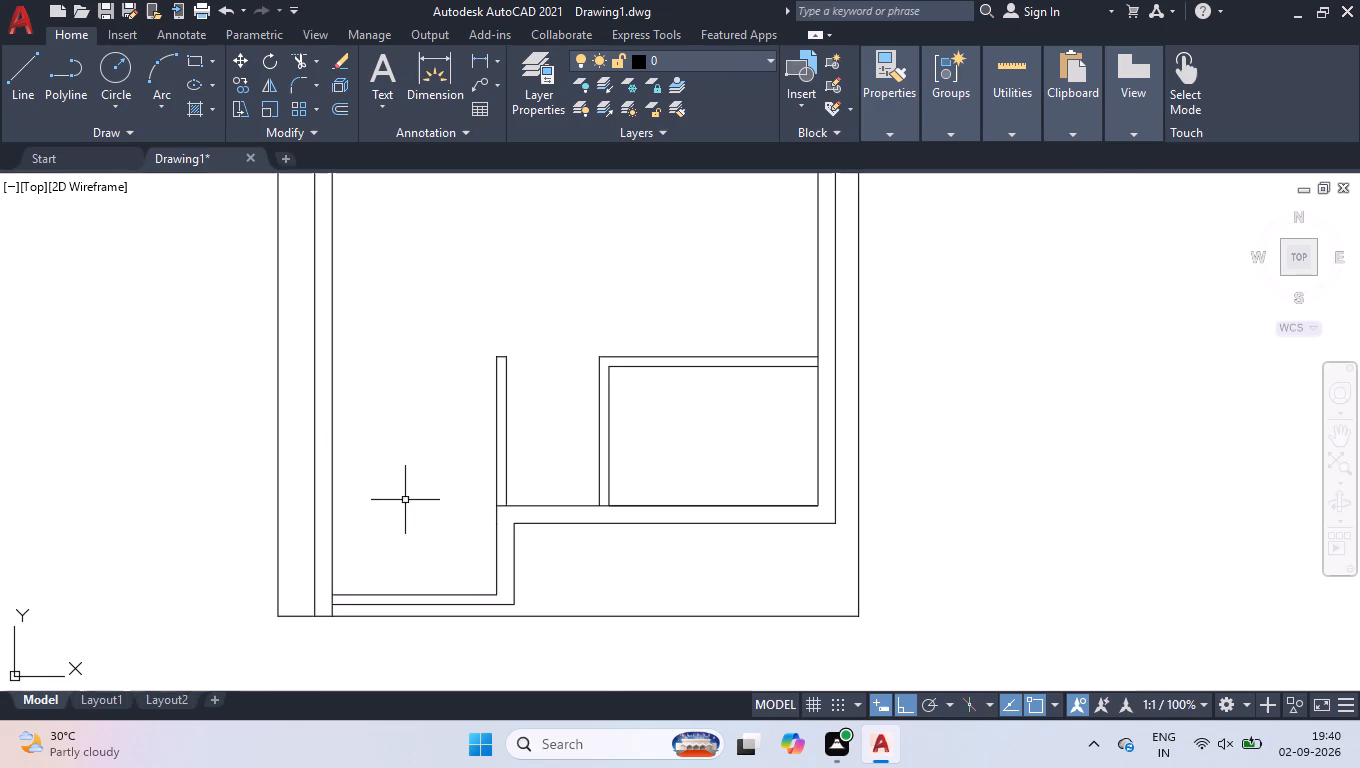
Offset the lower-left projection's bottom inner wall line 3' upward.
type("off")
key("Return")
type("3'")
key("Return")
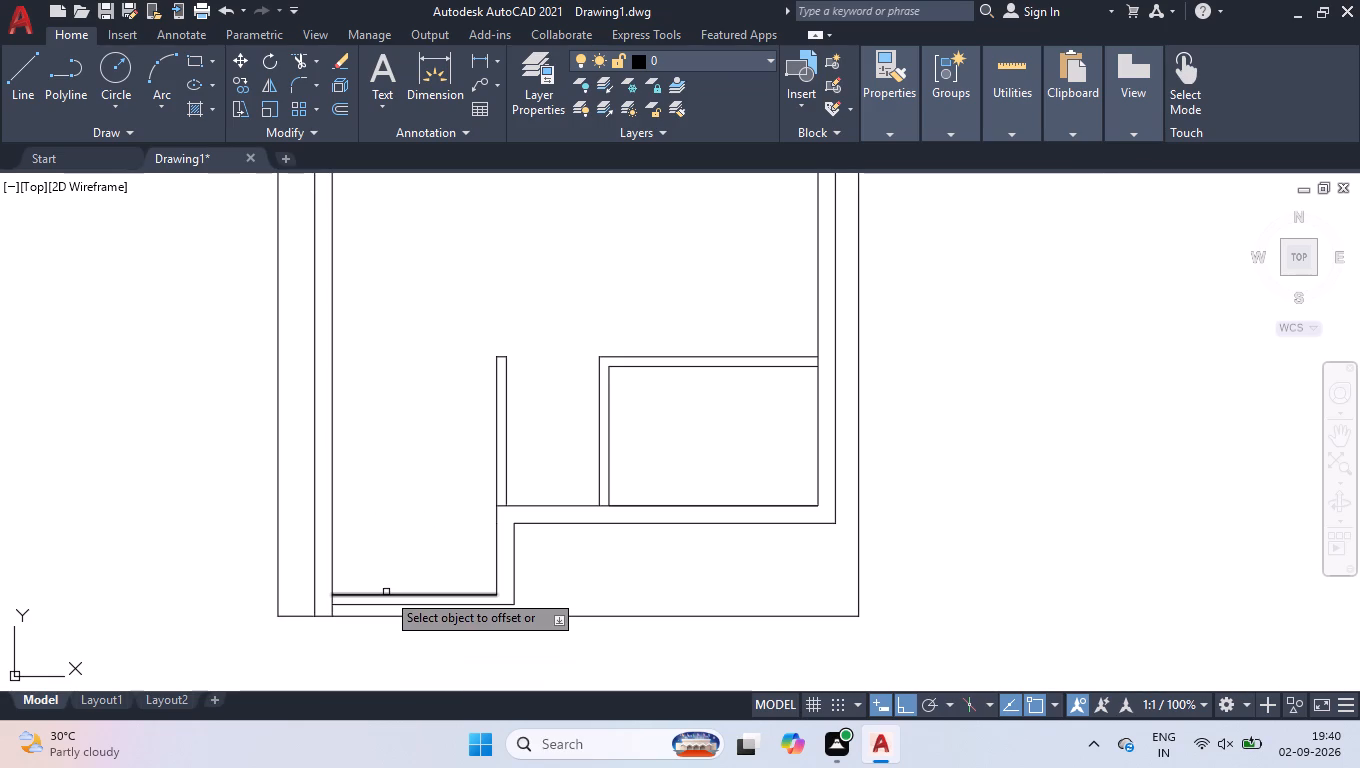
left_click(387, 594)
left_click(395, 552)
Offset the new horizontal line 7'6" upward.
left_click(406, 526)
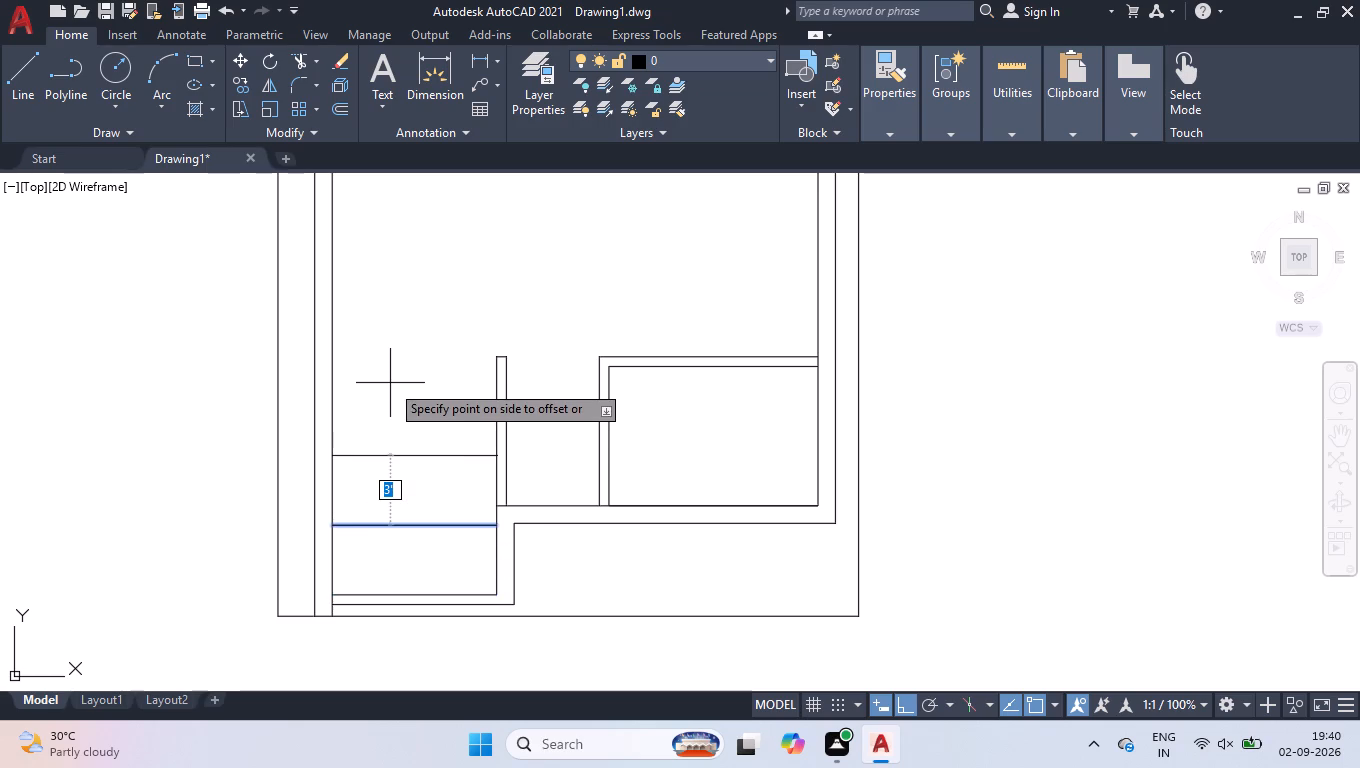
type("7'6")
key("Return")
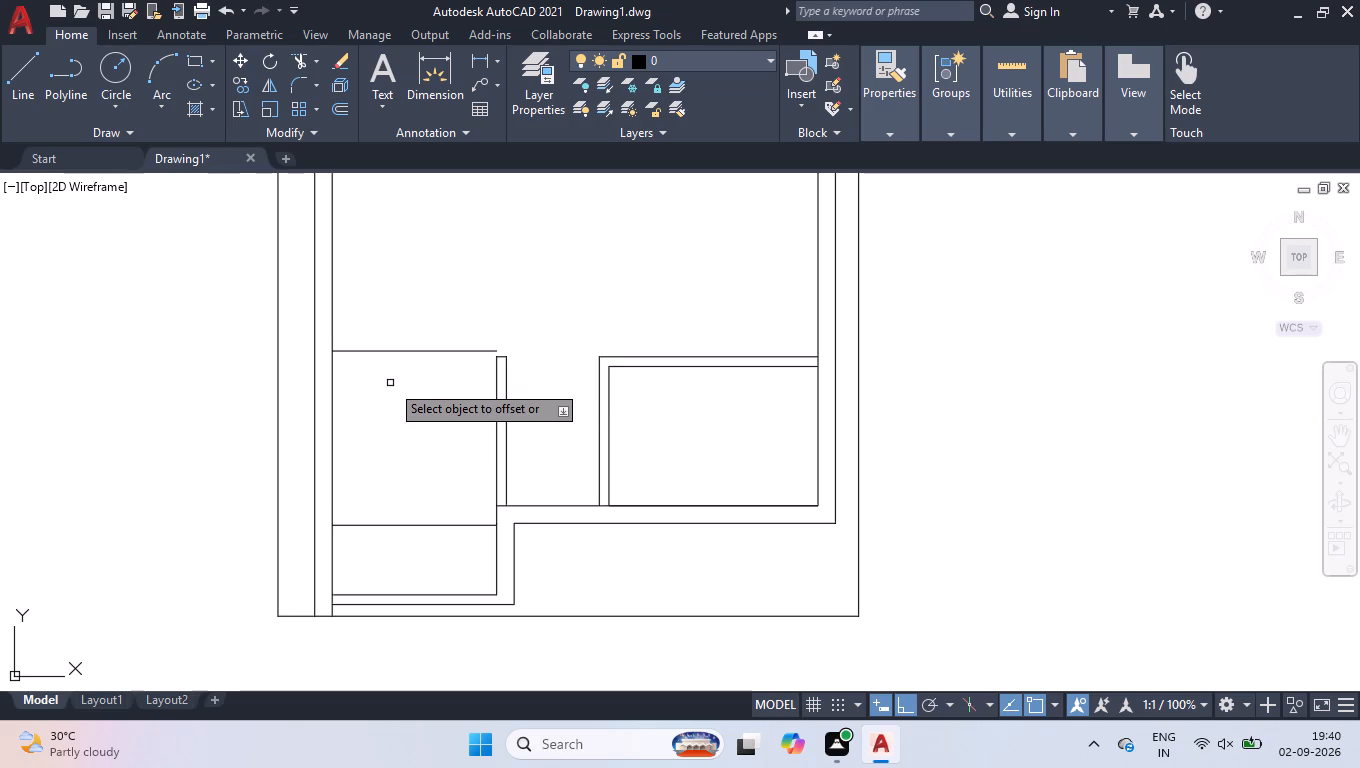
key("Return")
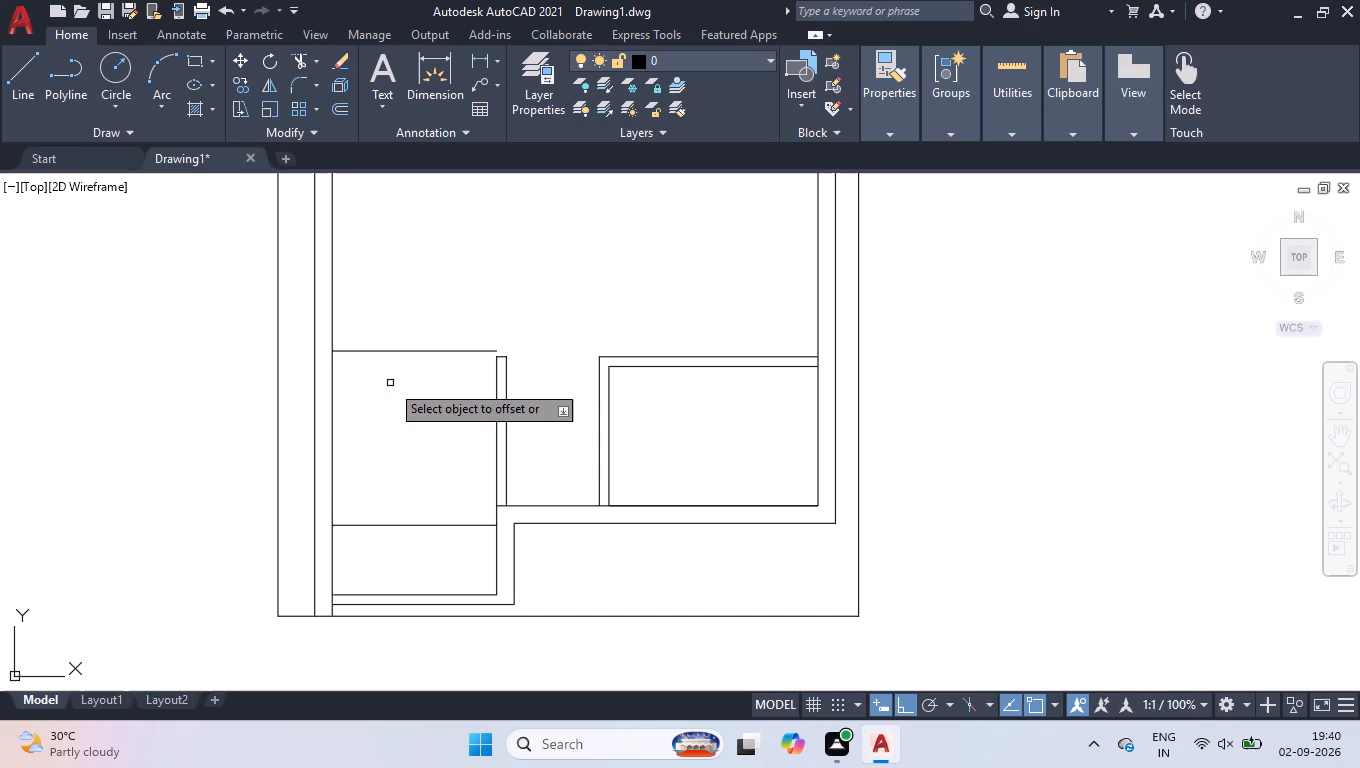
Measure vertically from the plot's bottom line to the top of the right-hand room with a linear dimension, and delete the dimension.
type("dli")
key("Return")
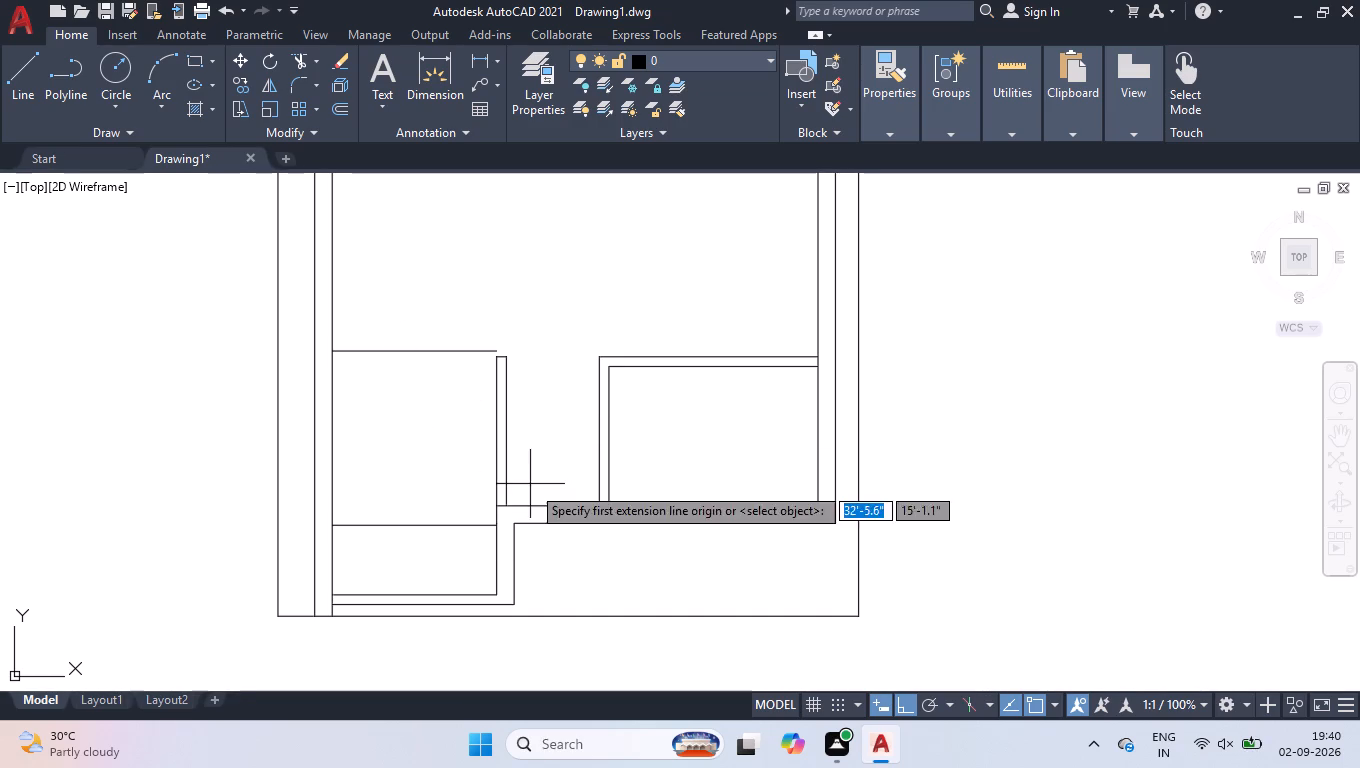
left_click(718, 616)
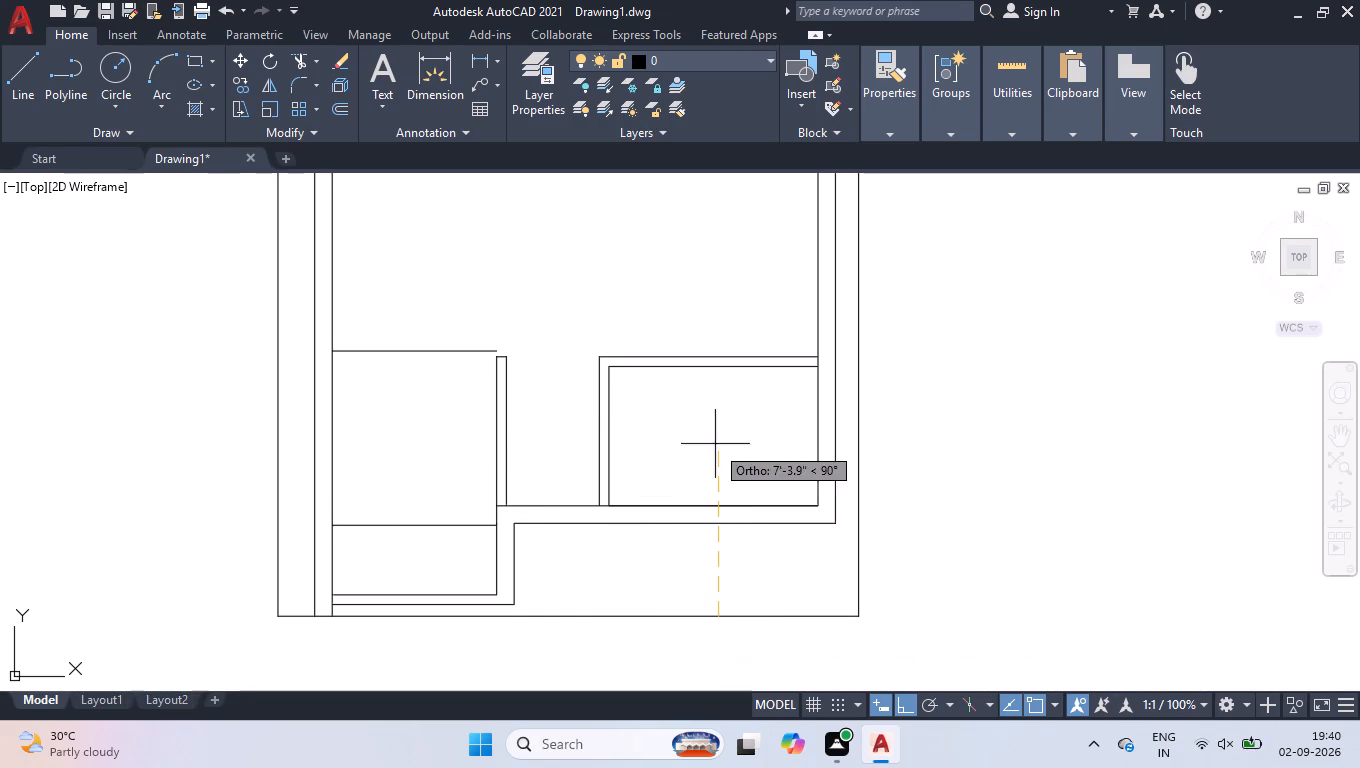
left_click(721, 357)
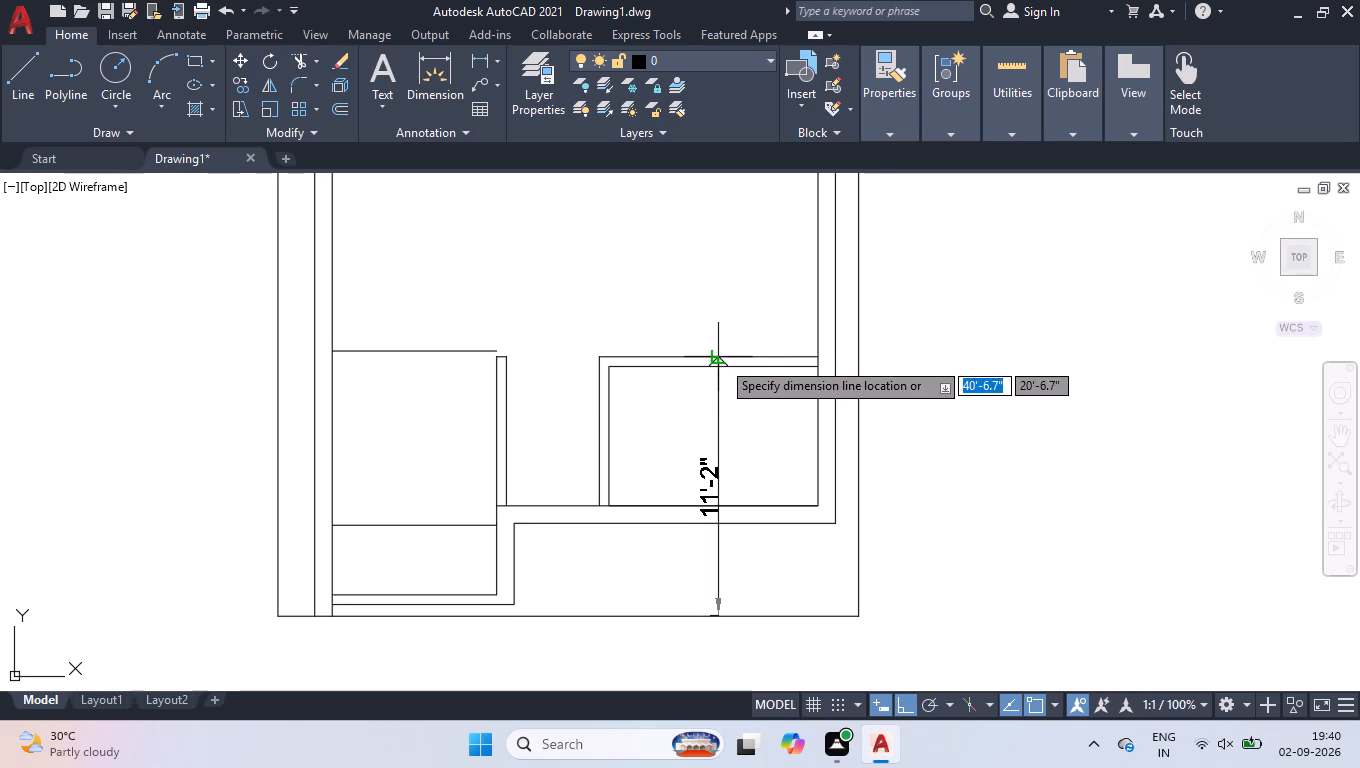
left_click(717, 397)
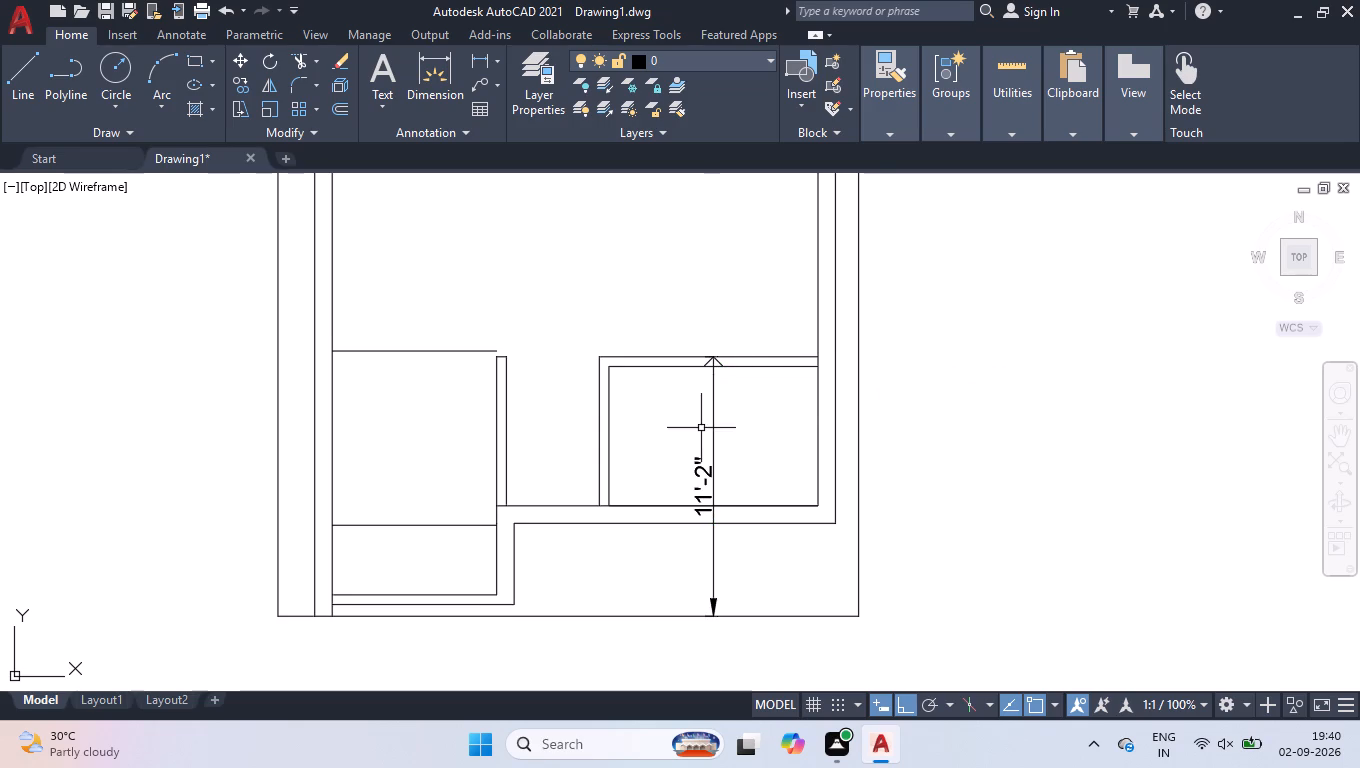
left_click(705, 453)
left_click(687, 490)
key("Delete")
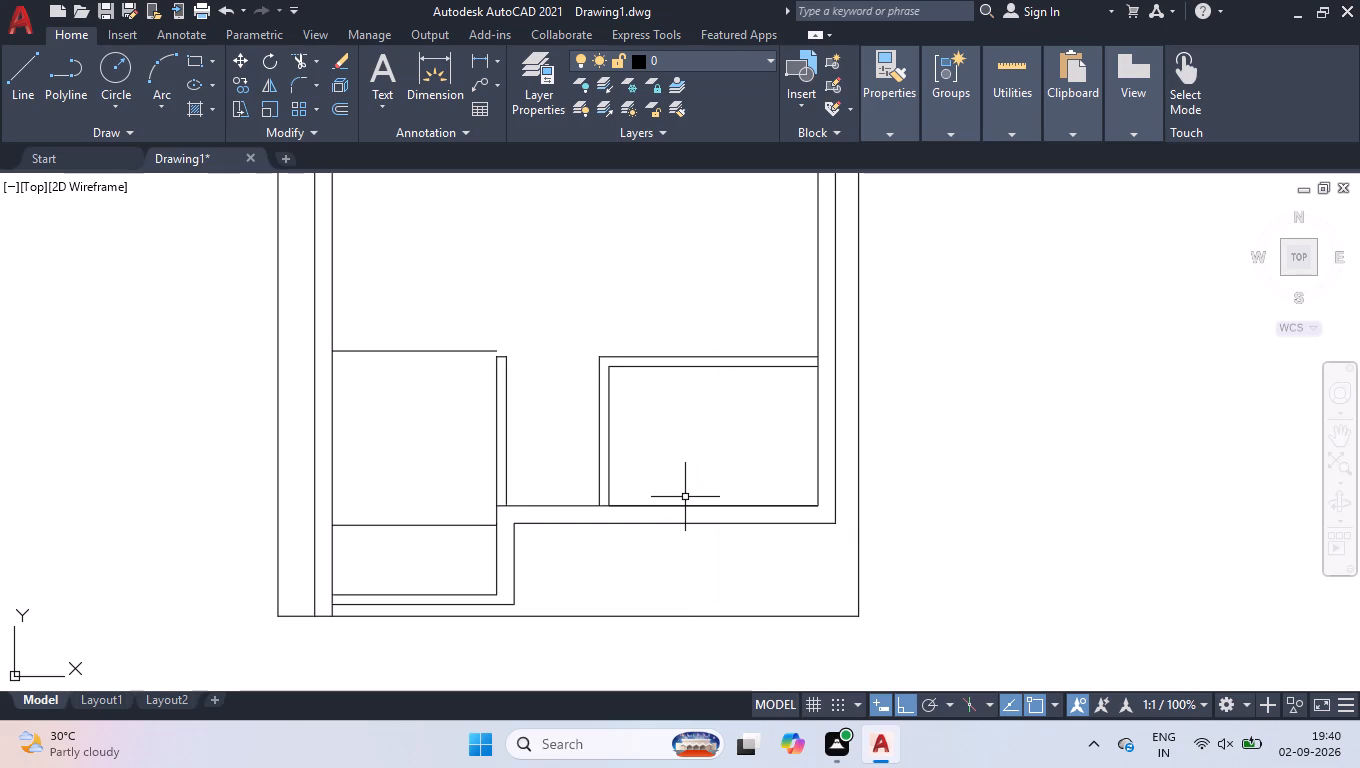
Draw a line about 7'10" long on the plot's bottom line, from the left wall's inner line to below the projection's outer corner.
key("o")
key("BackSpace")
key("l")
key("Return")
left_click_drag(337, 622, 353, 581)
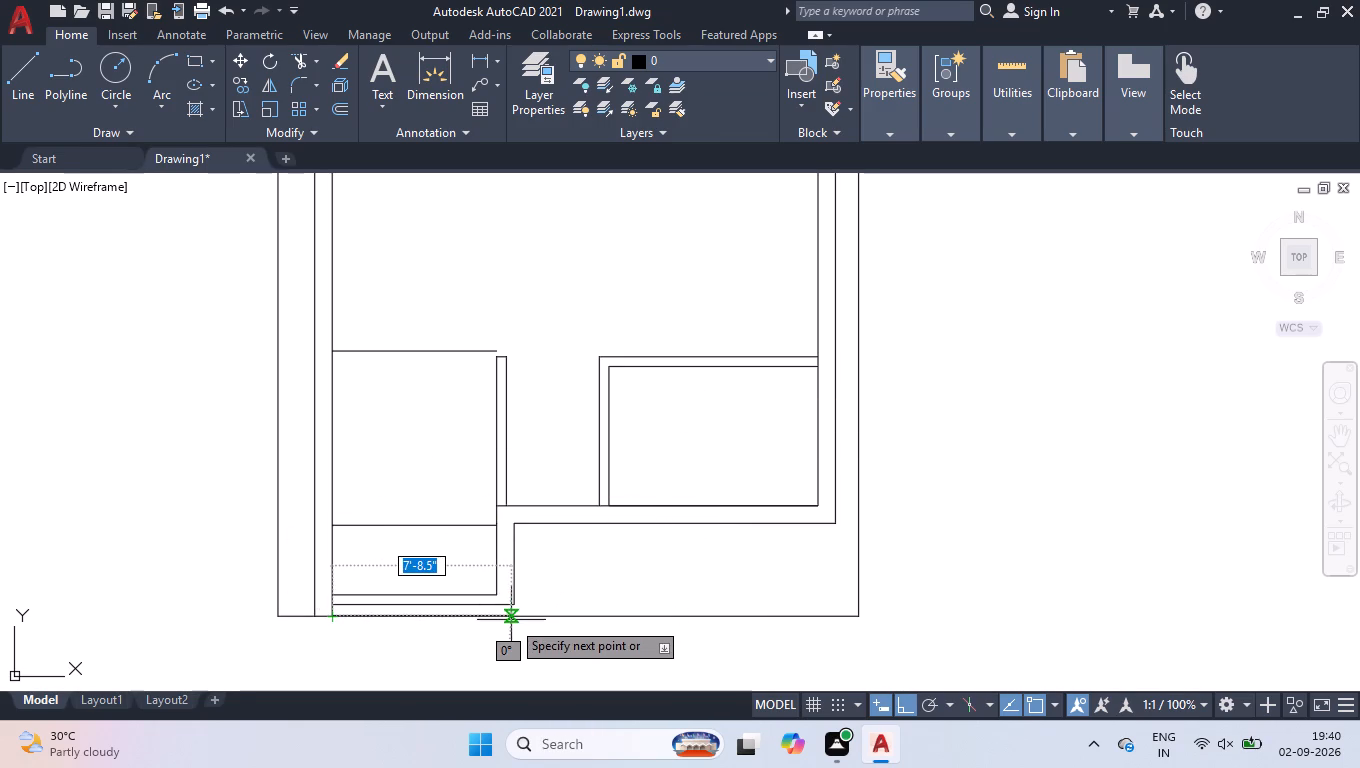
left_click(517, 633)
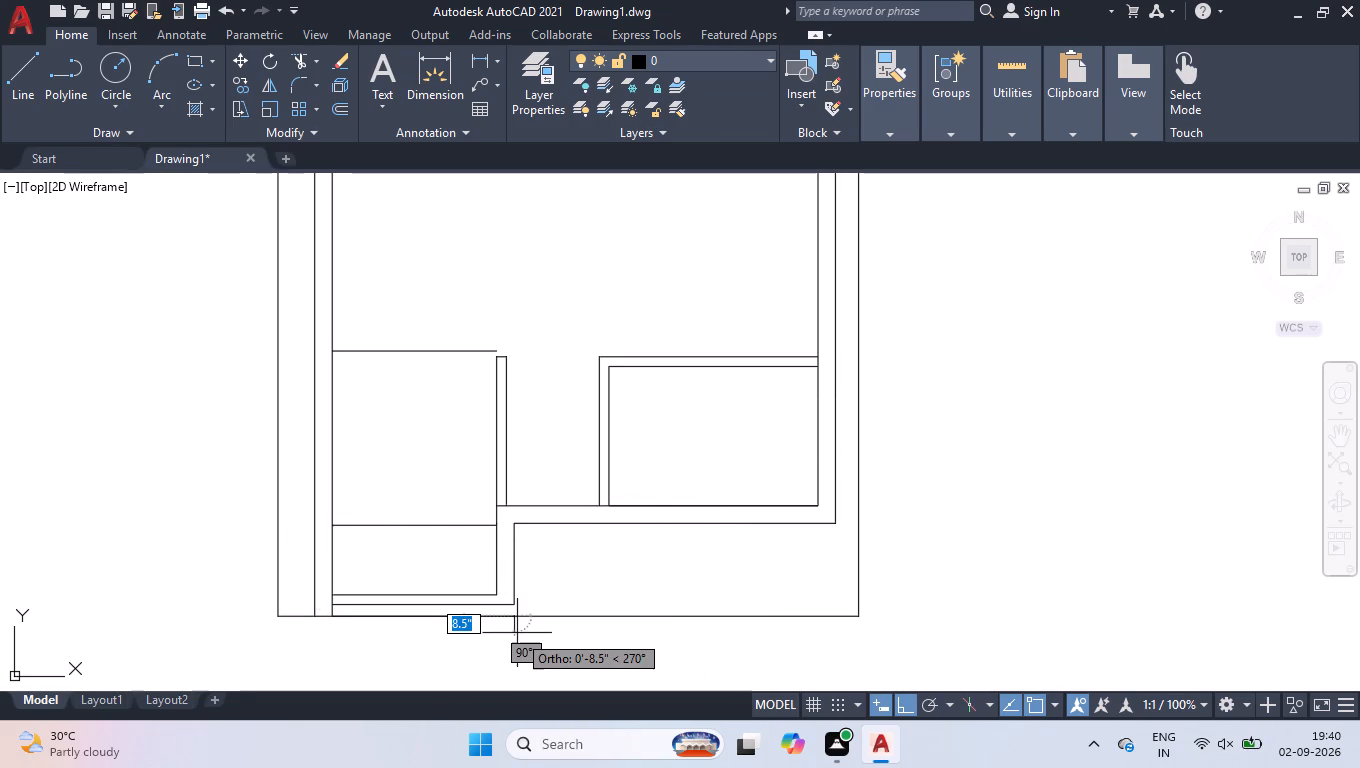
key("space")
Move the new line 11'2" up from the plot's bottom line.
left_click(495, 614)
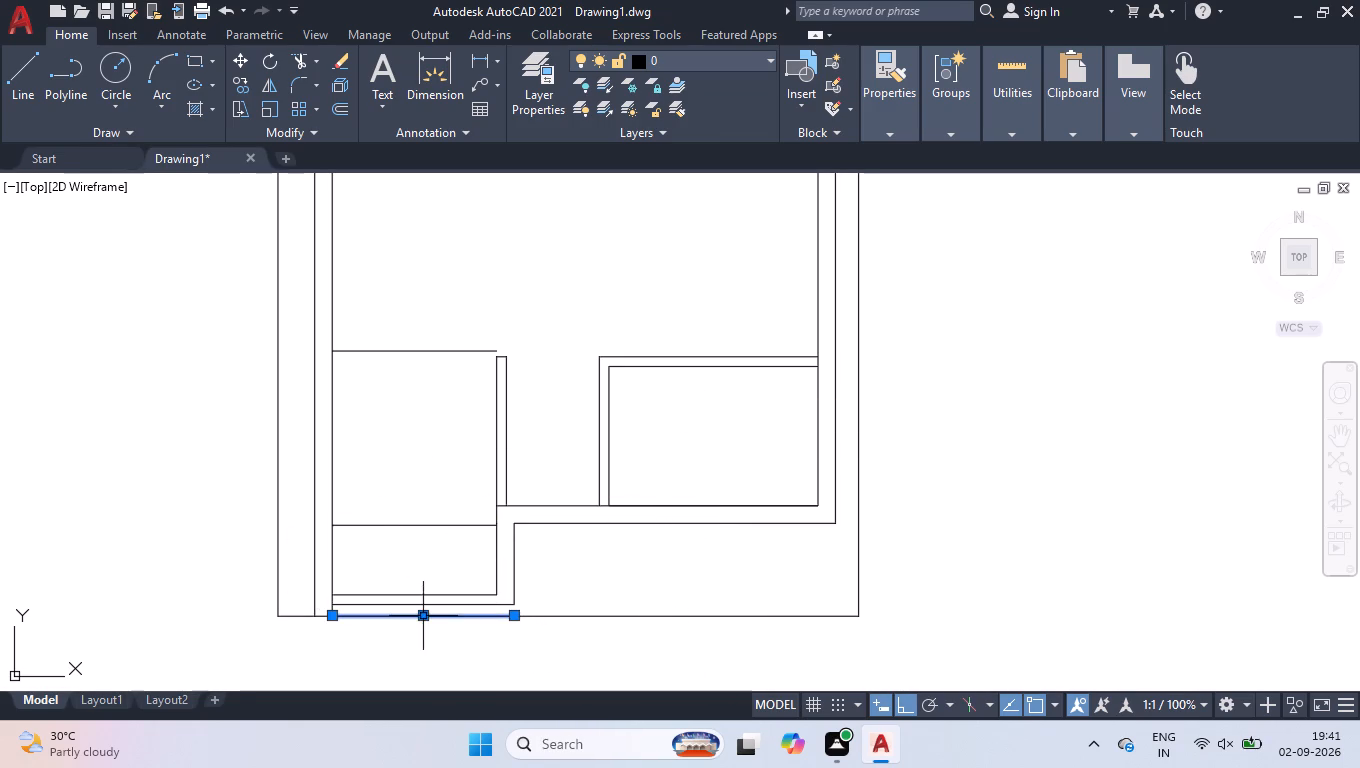
left_click(423, 618)
type("111")
key("BackSpace")
type("'2")
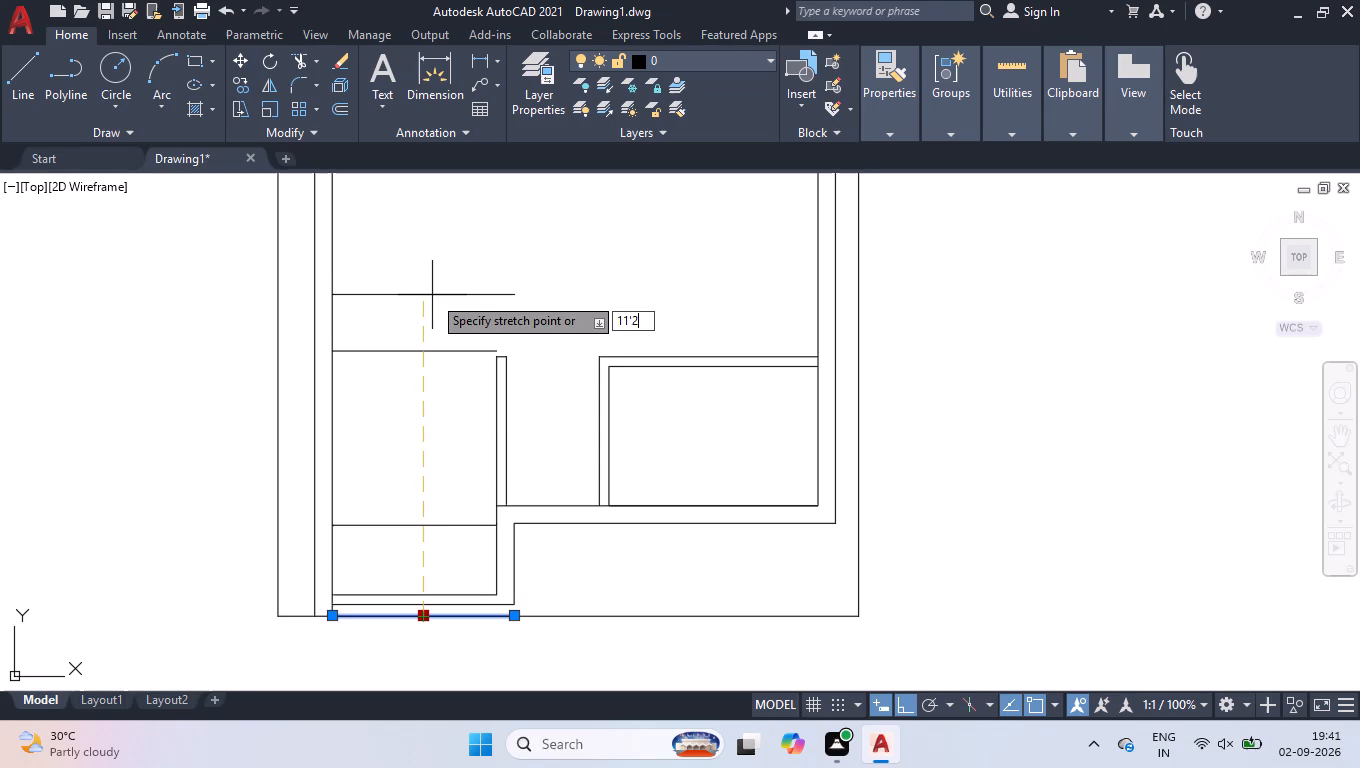
key("Return")
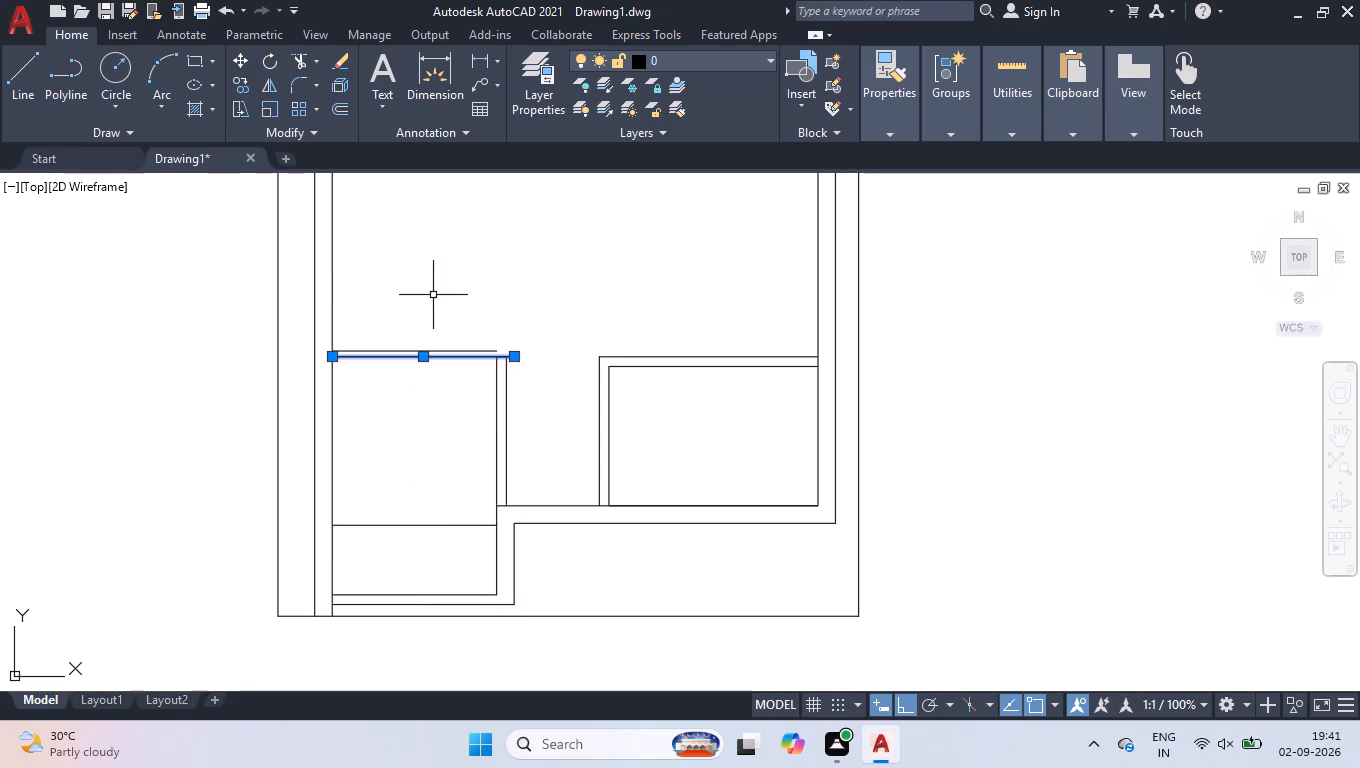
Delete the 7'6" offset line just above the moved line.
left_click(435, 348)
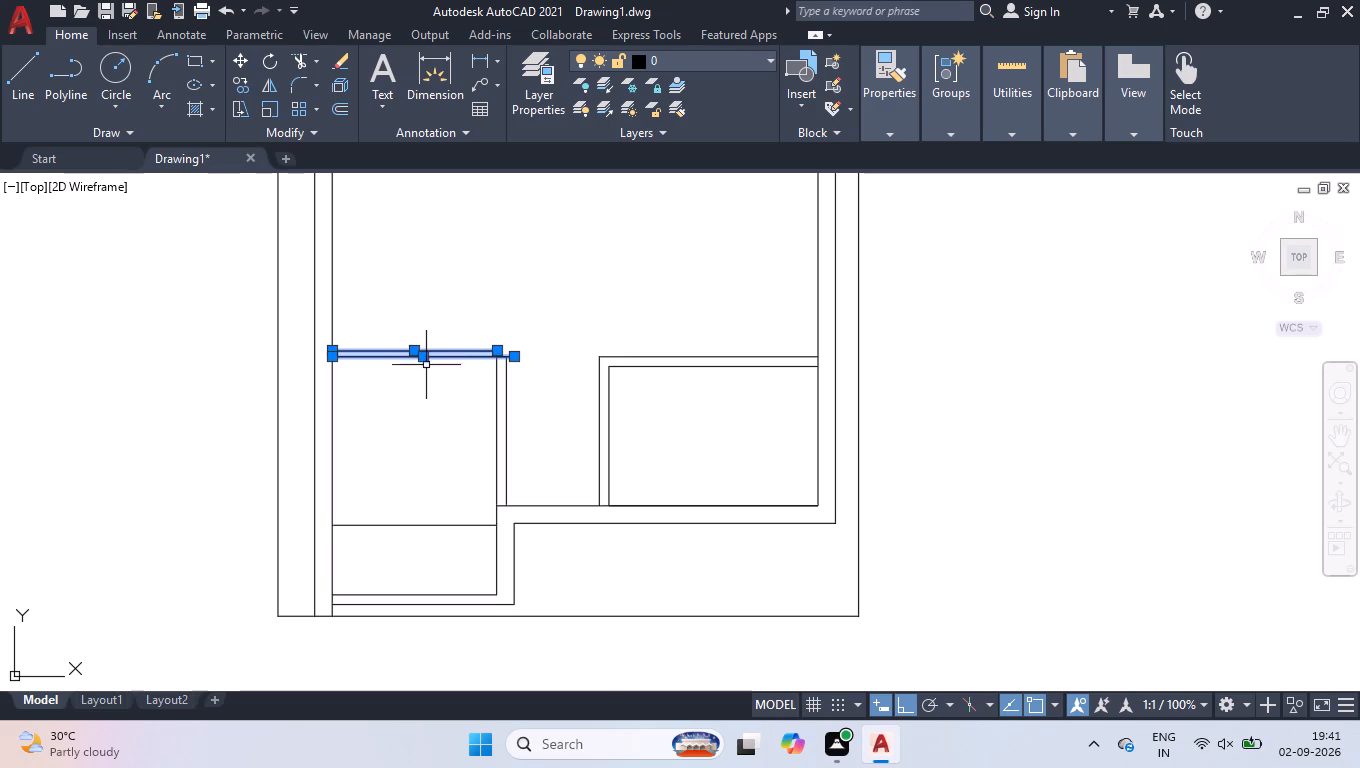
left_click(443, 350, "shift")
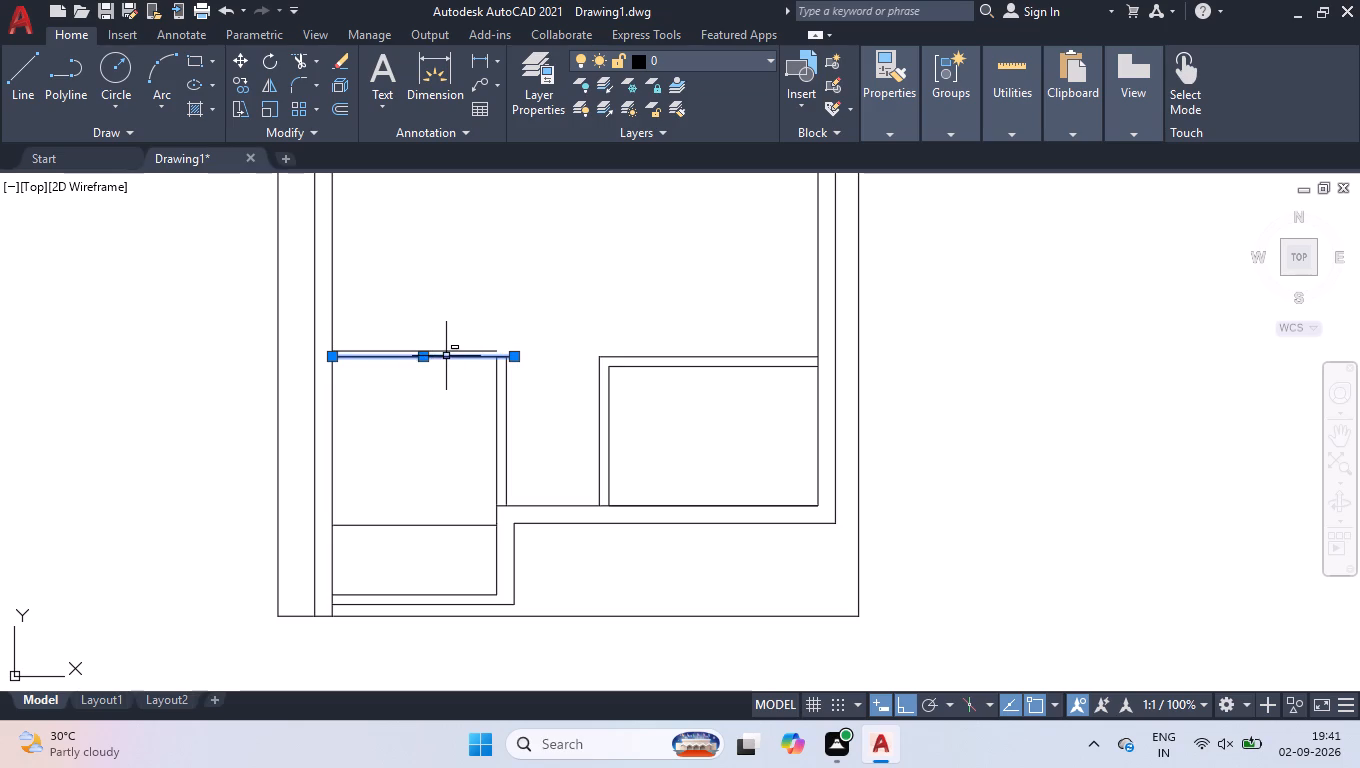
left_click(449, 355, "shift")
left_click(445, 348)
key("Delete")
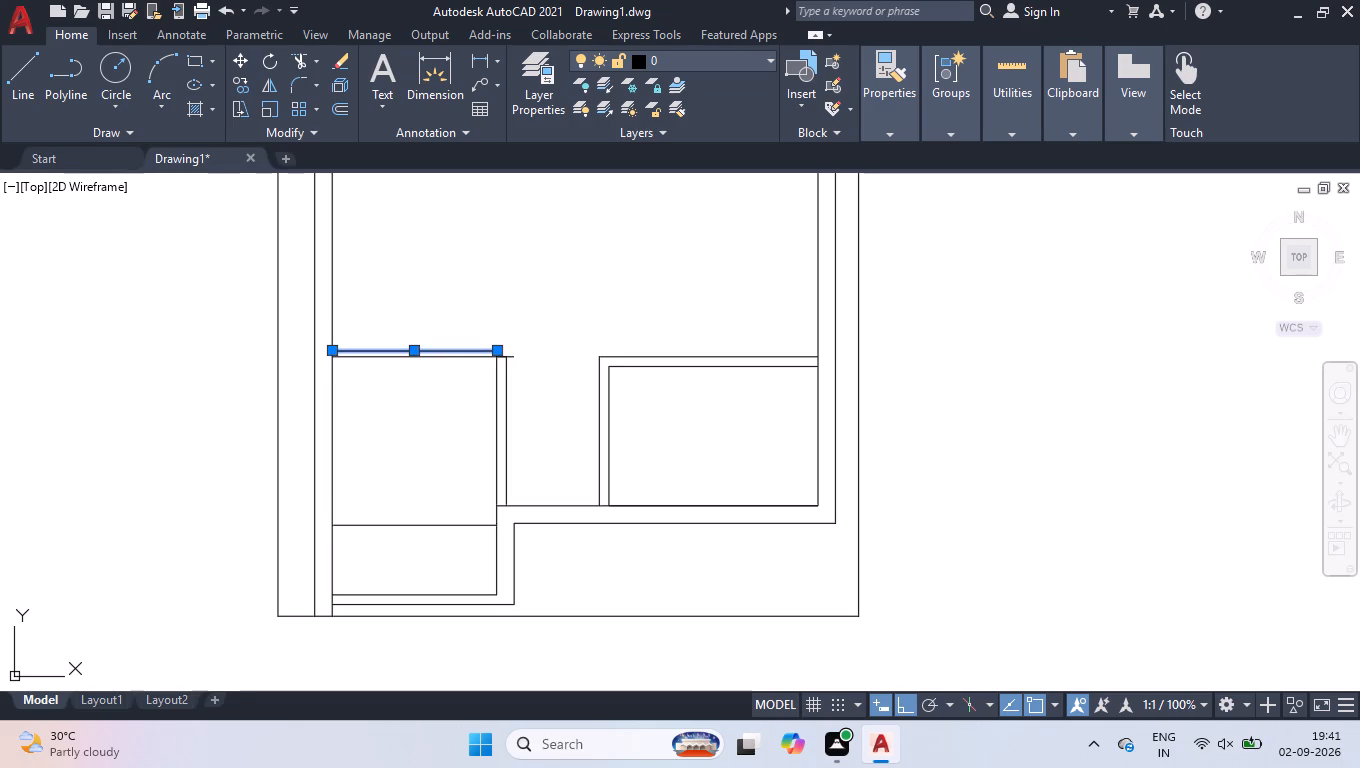
Measure the inside of the left room between the two horizontal lines.
scroll(376, 485, "up", 1)
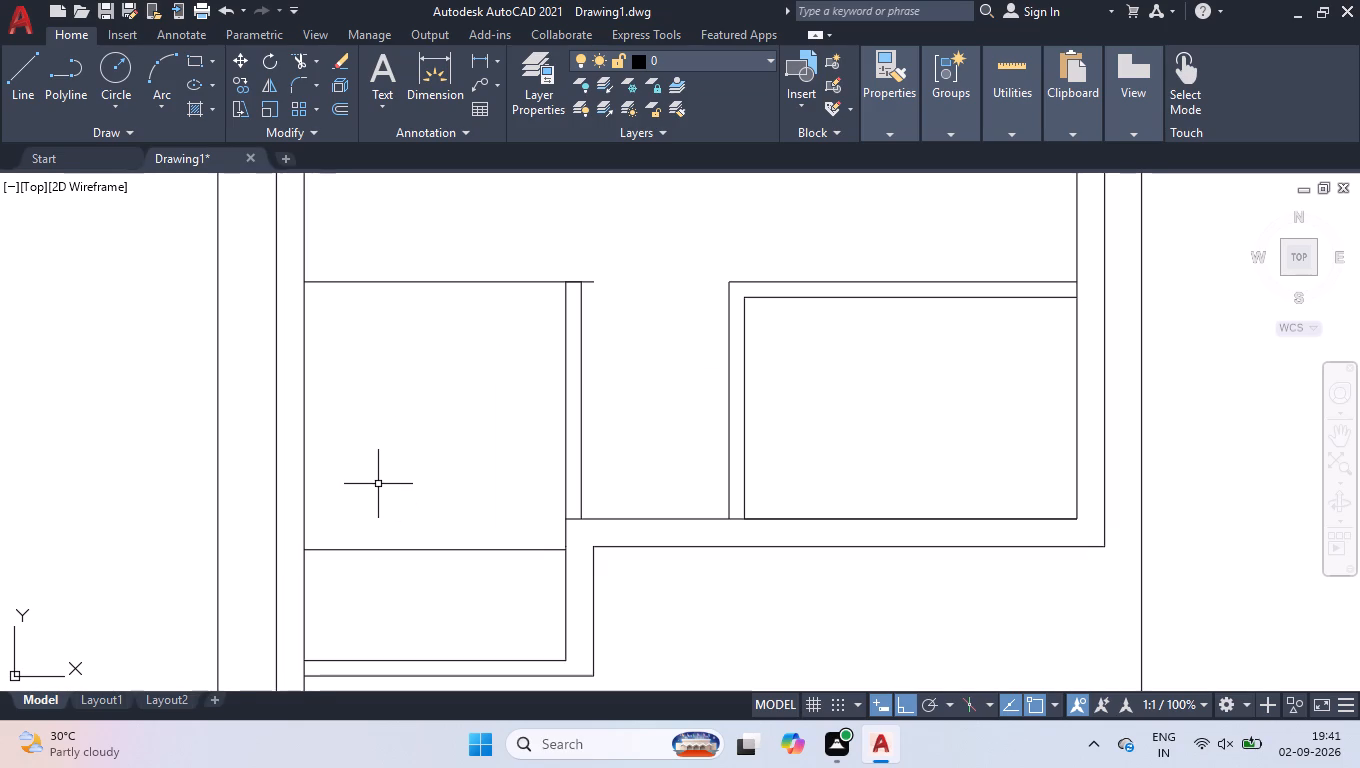
type("mea")
key("Return")
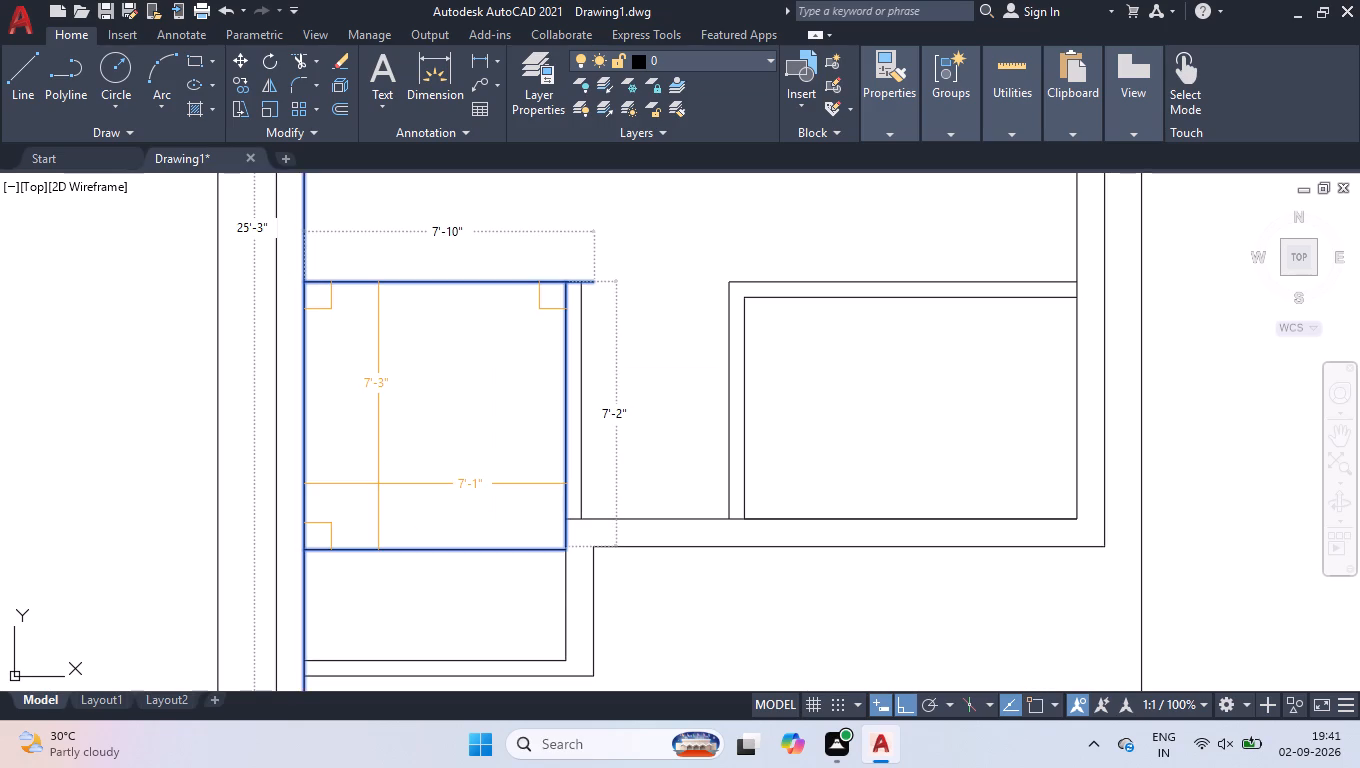
key("space")
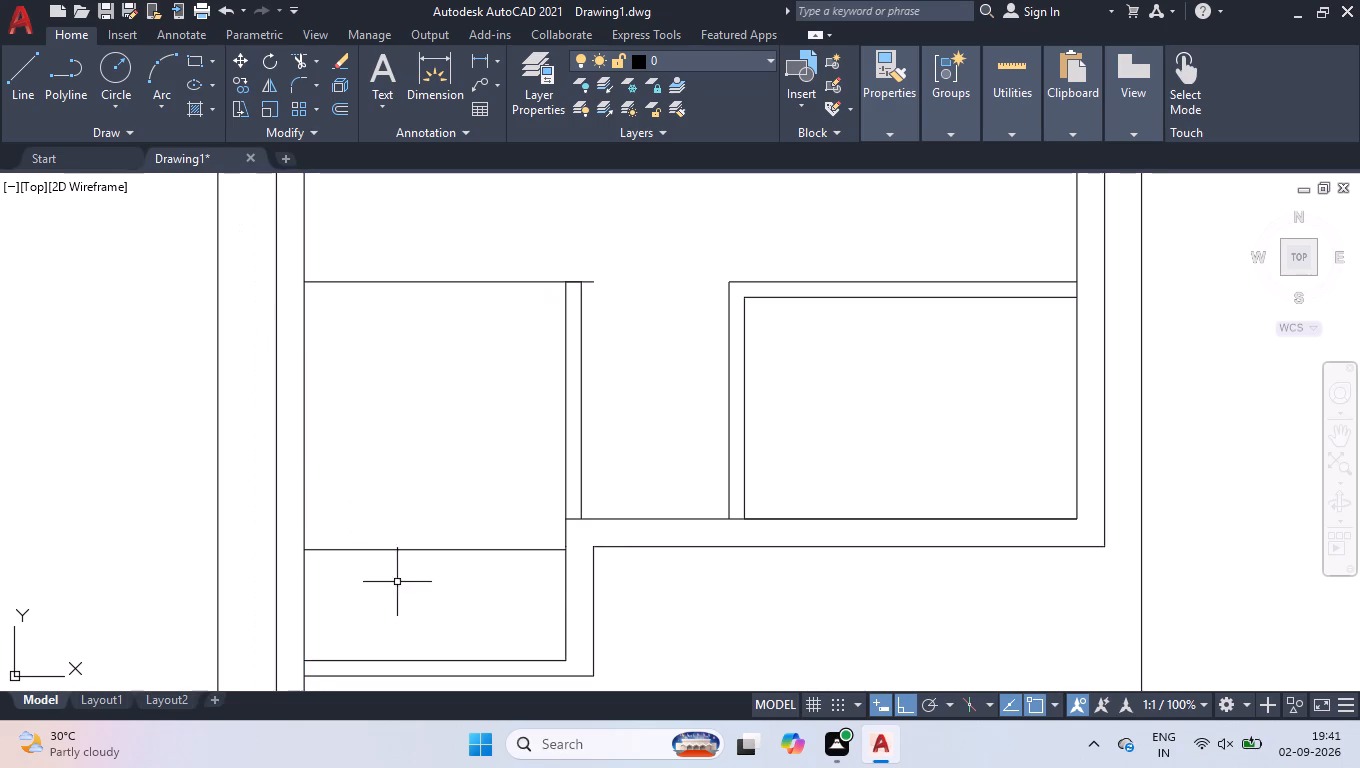
Move the left room's lower horizontal line 3" down.
left_click(406, 549)
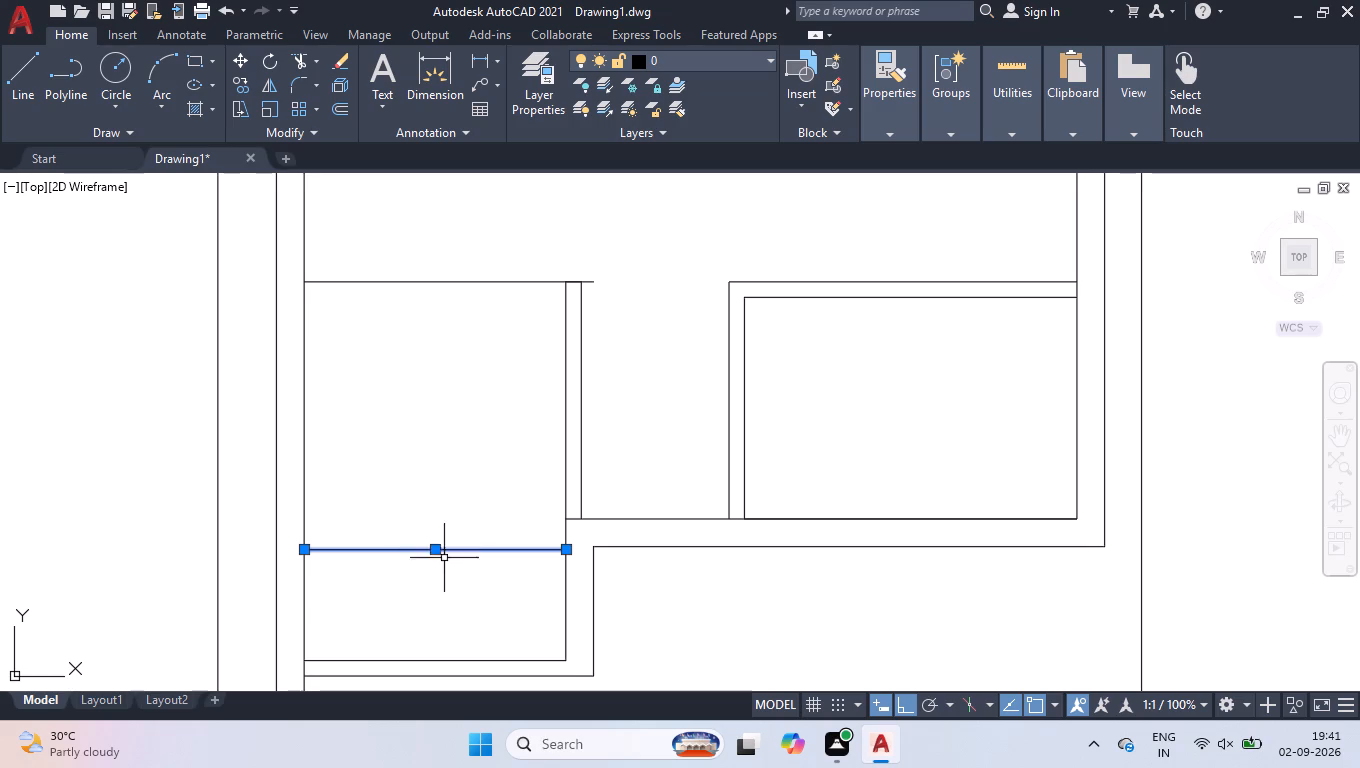
left_click(437, 549)
key("3")
key("Return")
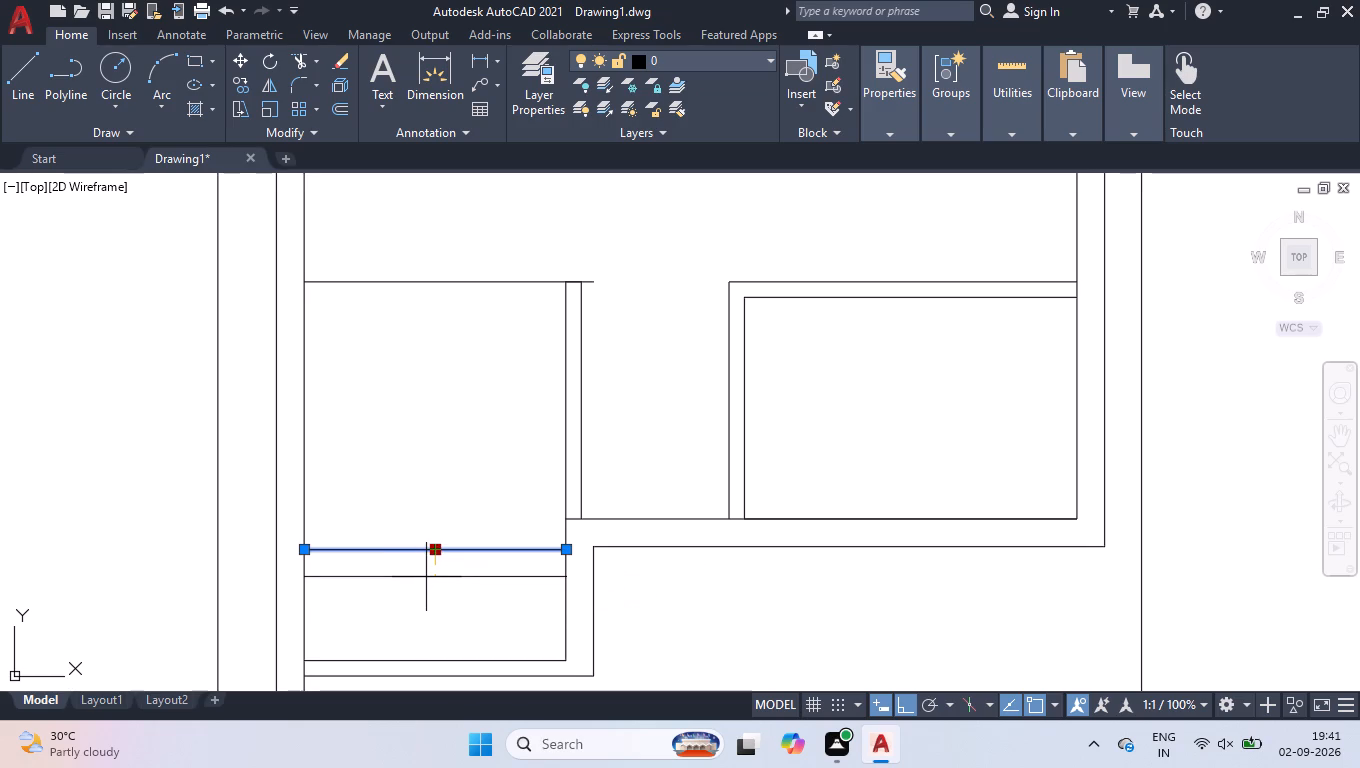
Move the outer bottom wall line of the lower-left projection 3" down.
scroll(458, 409, "down", 2)
scroll(424, 498, "up", 3)
scroll(414, 601, "up", 1)
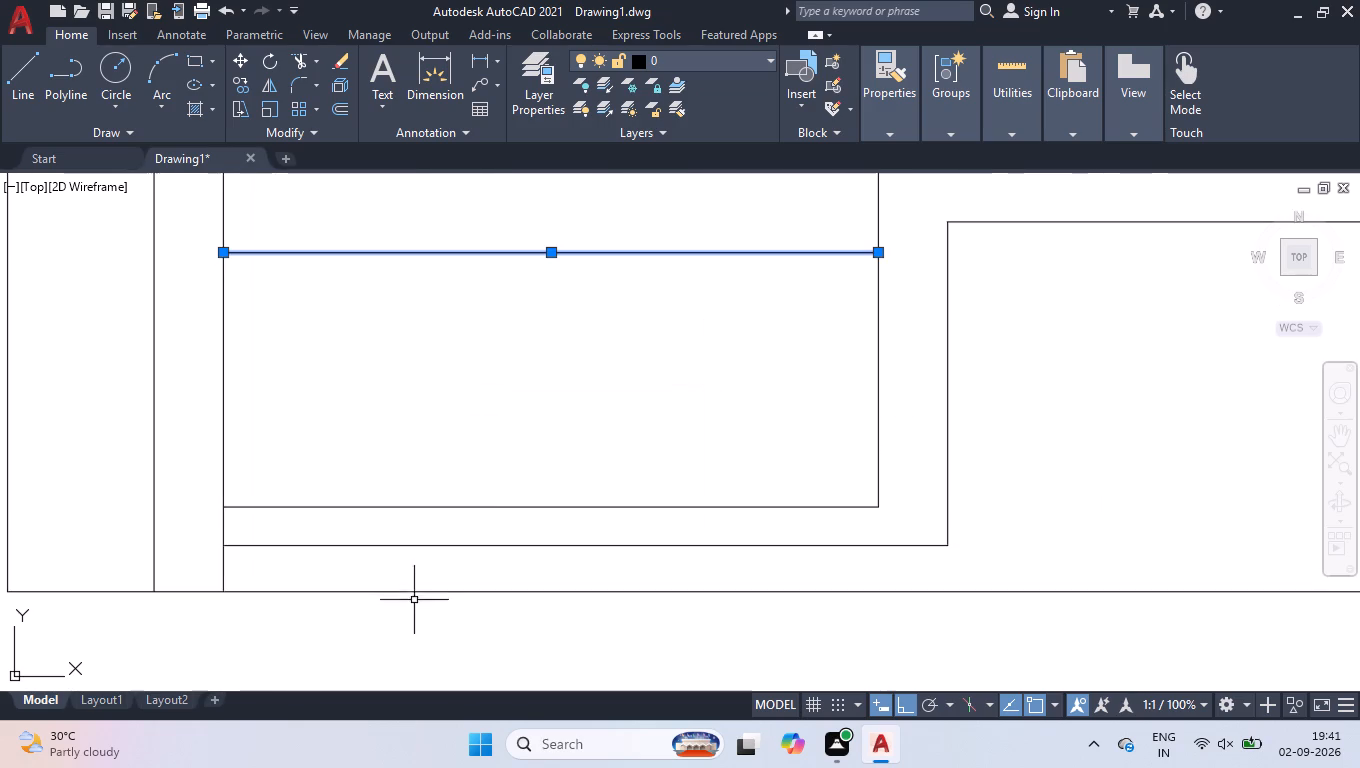
left_click(469, 508)
left_click(542, 542)
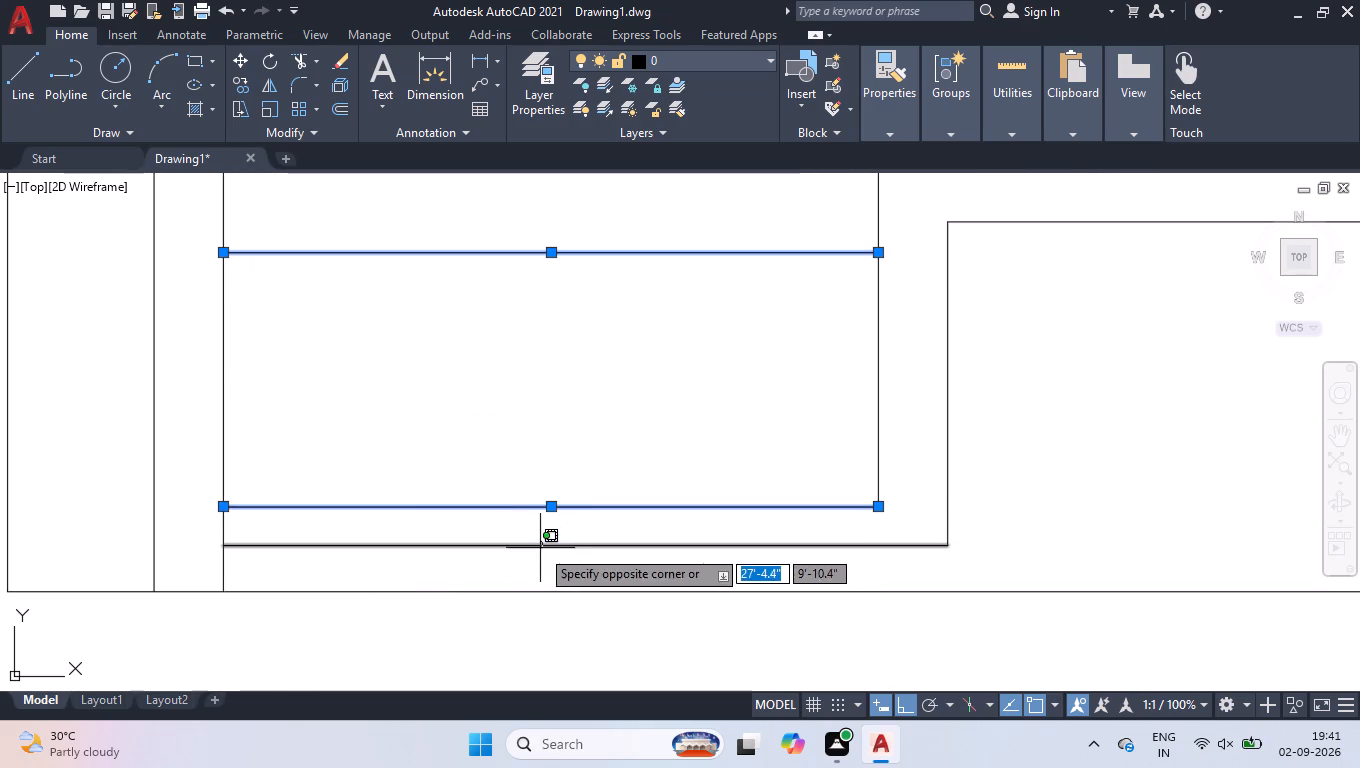
left_click(532, 561)
left_click(566, 565)
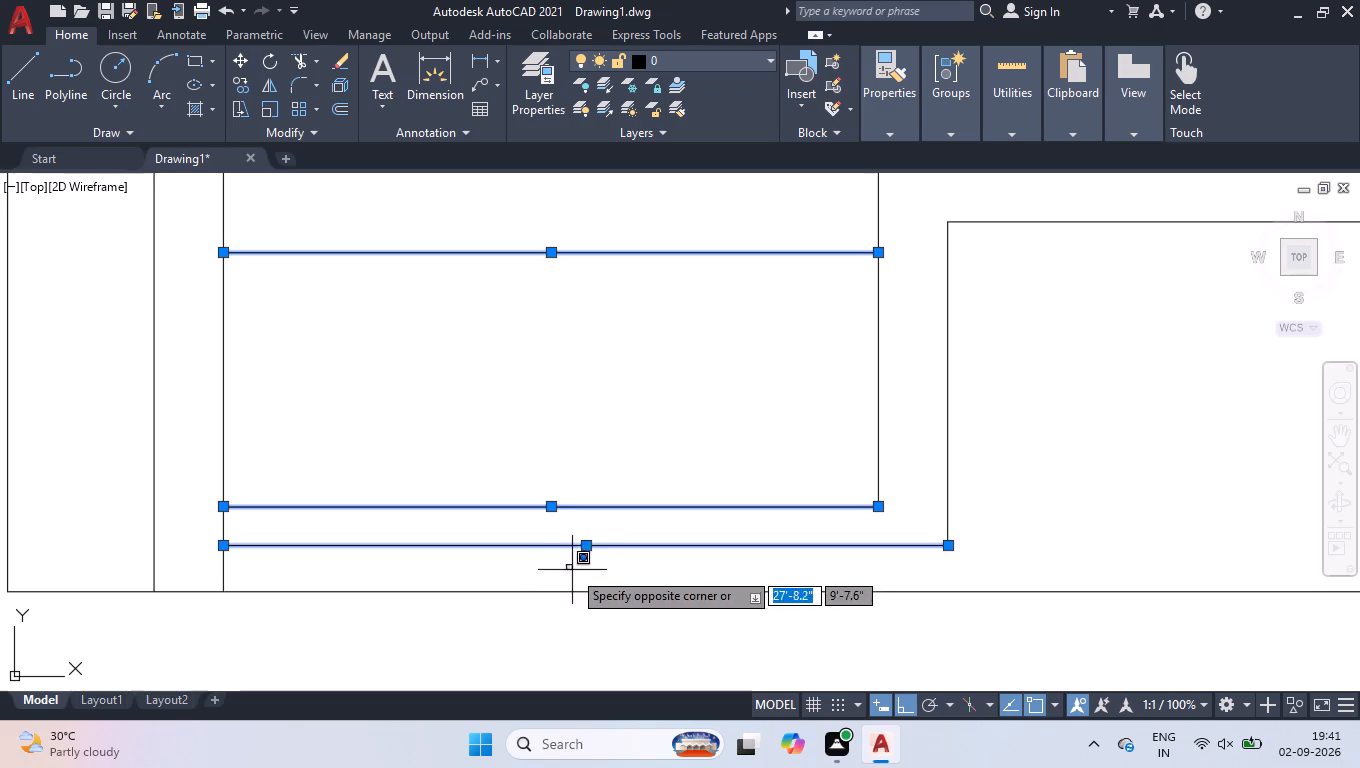
left_click(653, 477)
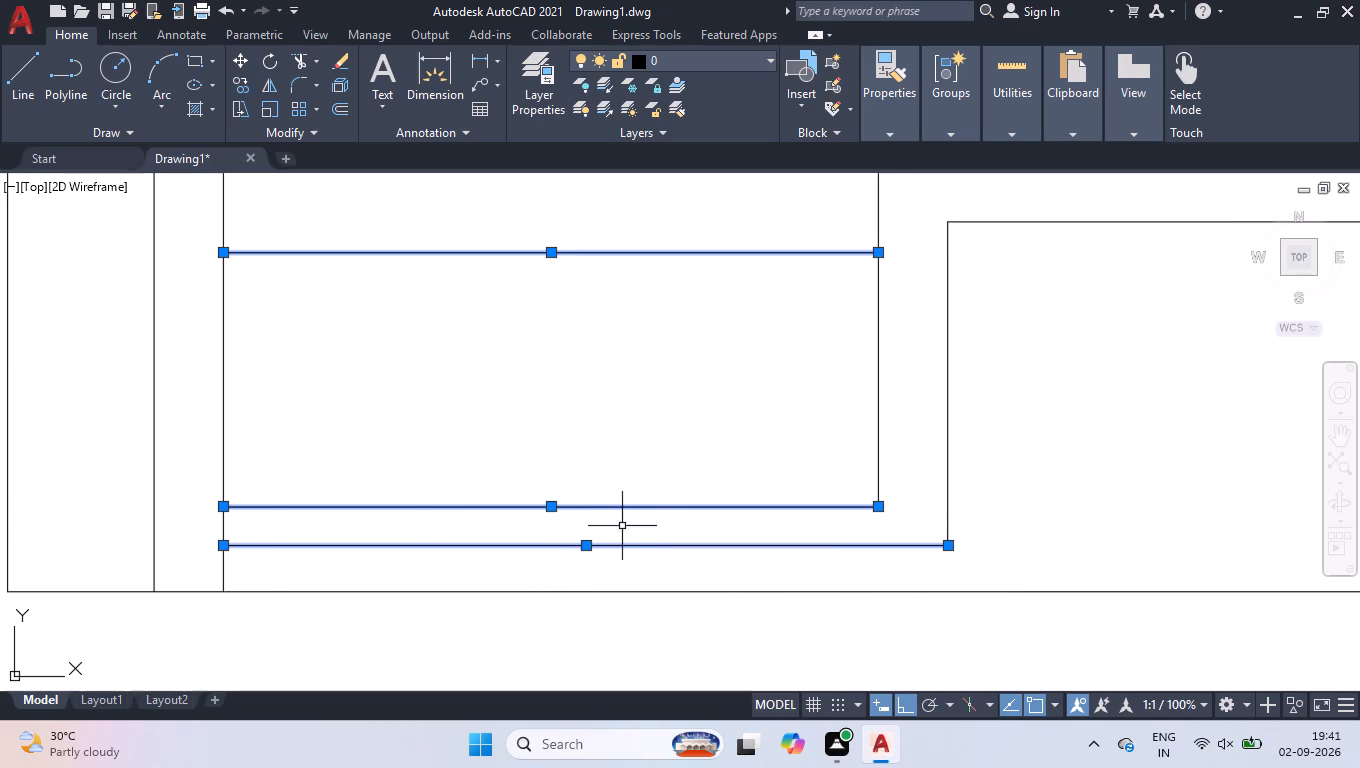
left_click(590, 547)
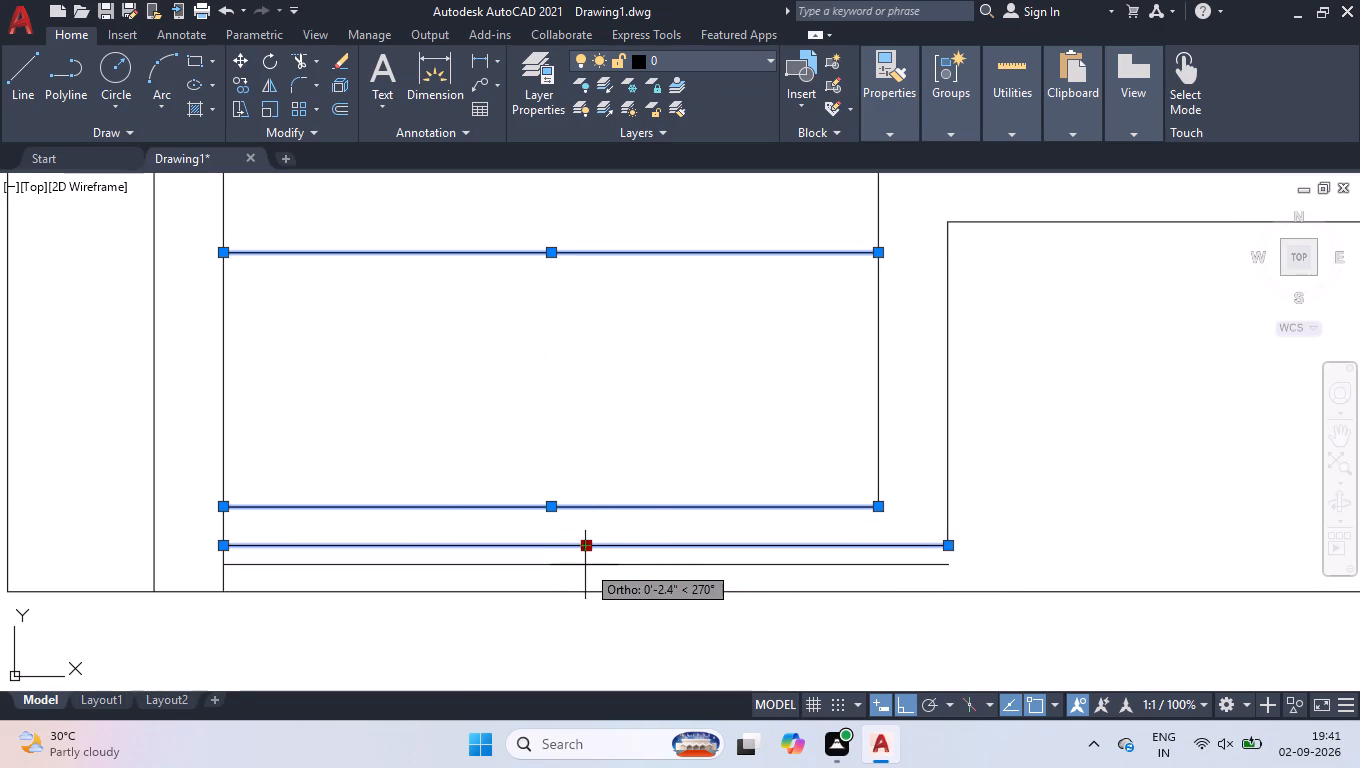
key("3")
key("Return")
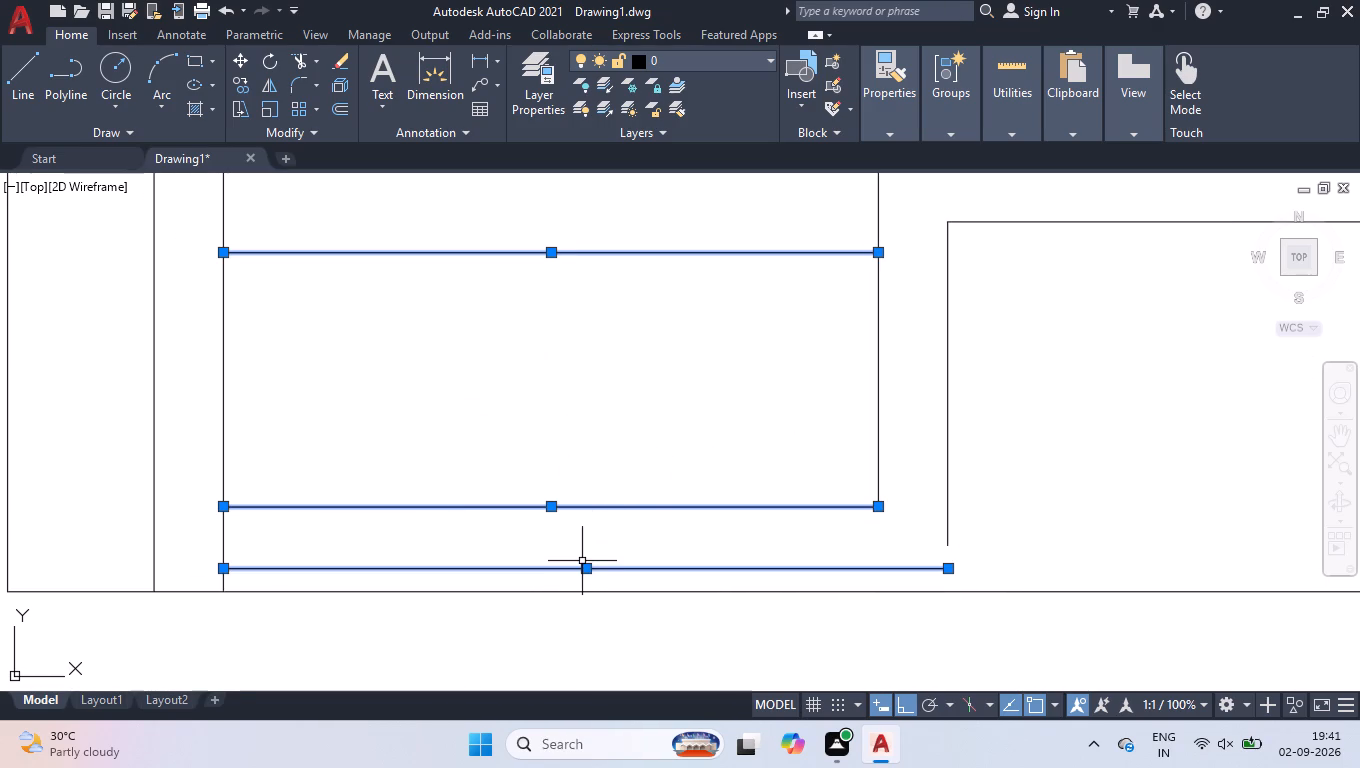
Move the inner bottom wall line of the lower-left projection 3" down.
left_click(545, 500)
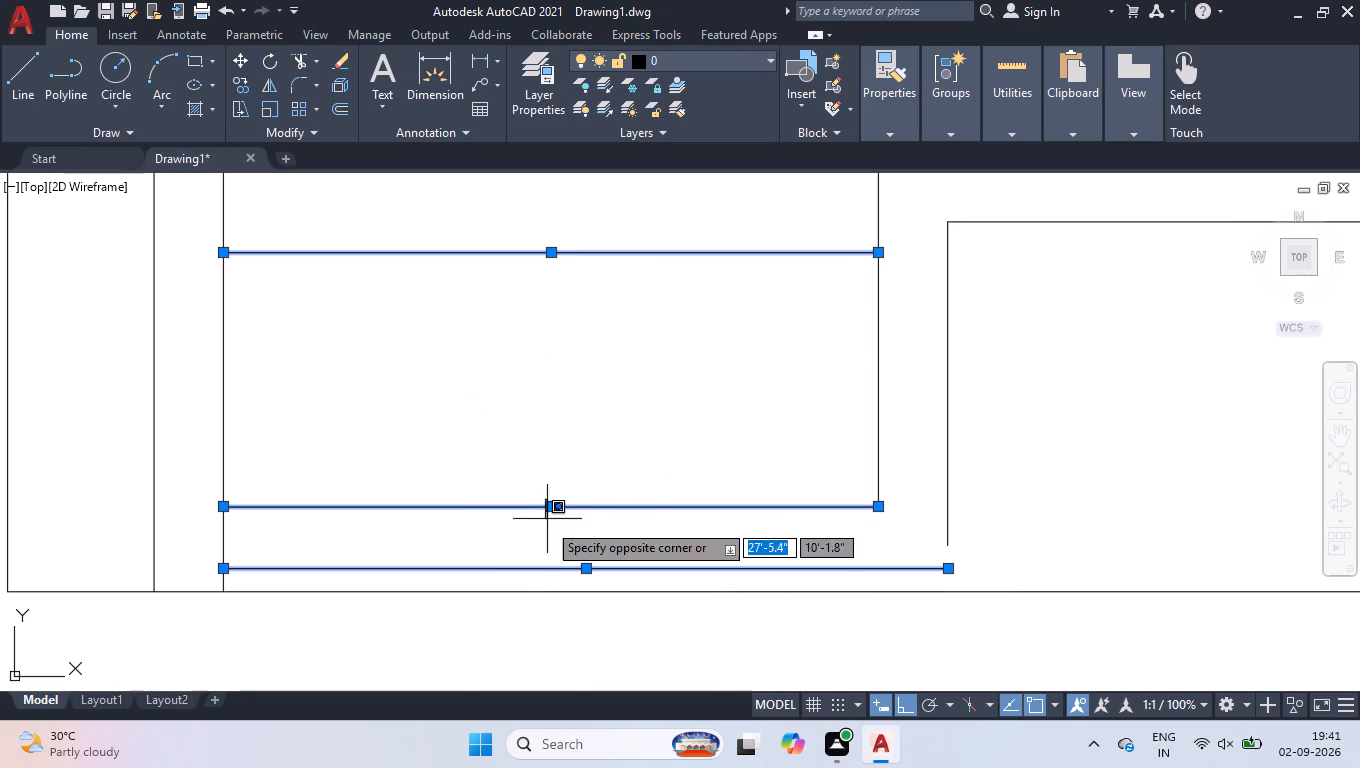
left_click(549, 523)
left_click(552, 507)
key("3")
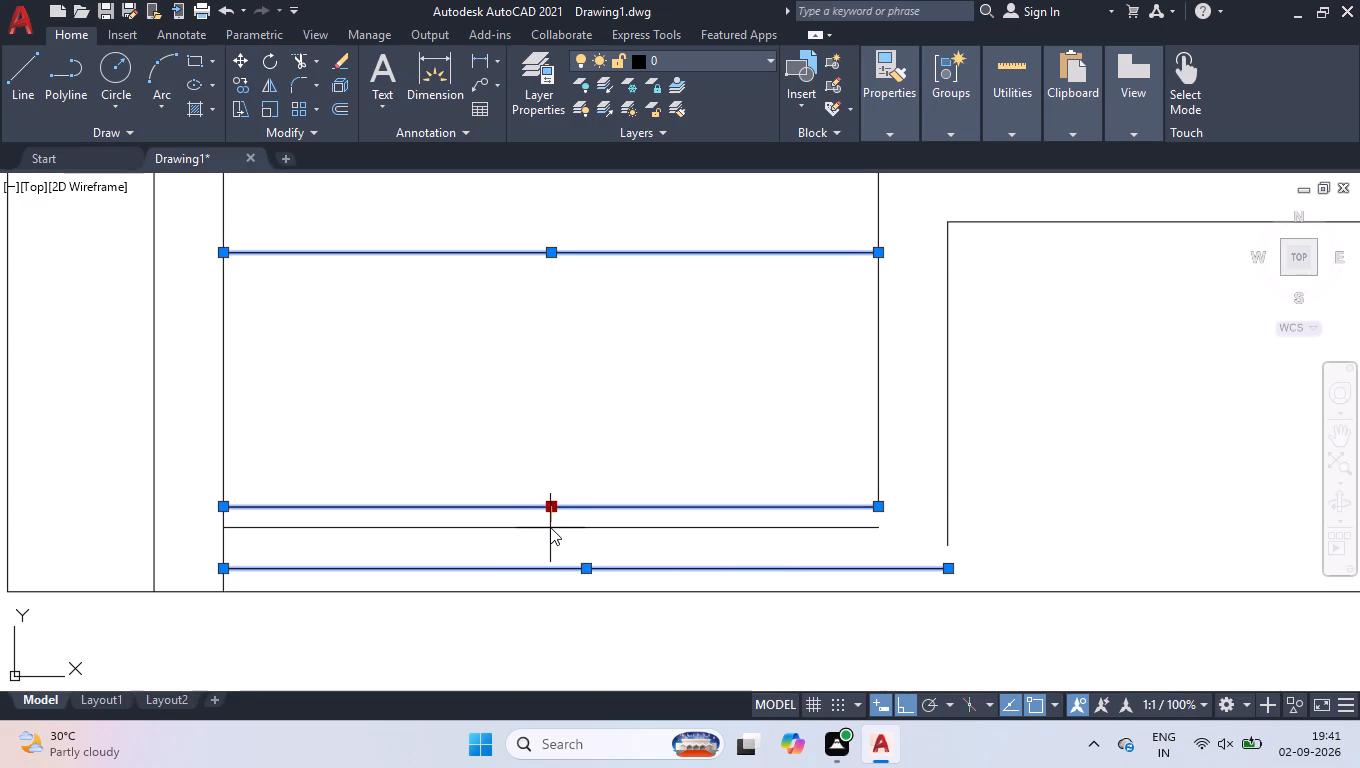
key("Return")
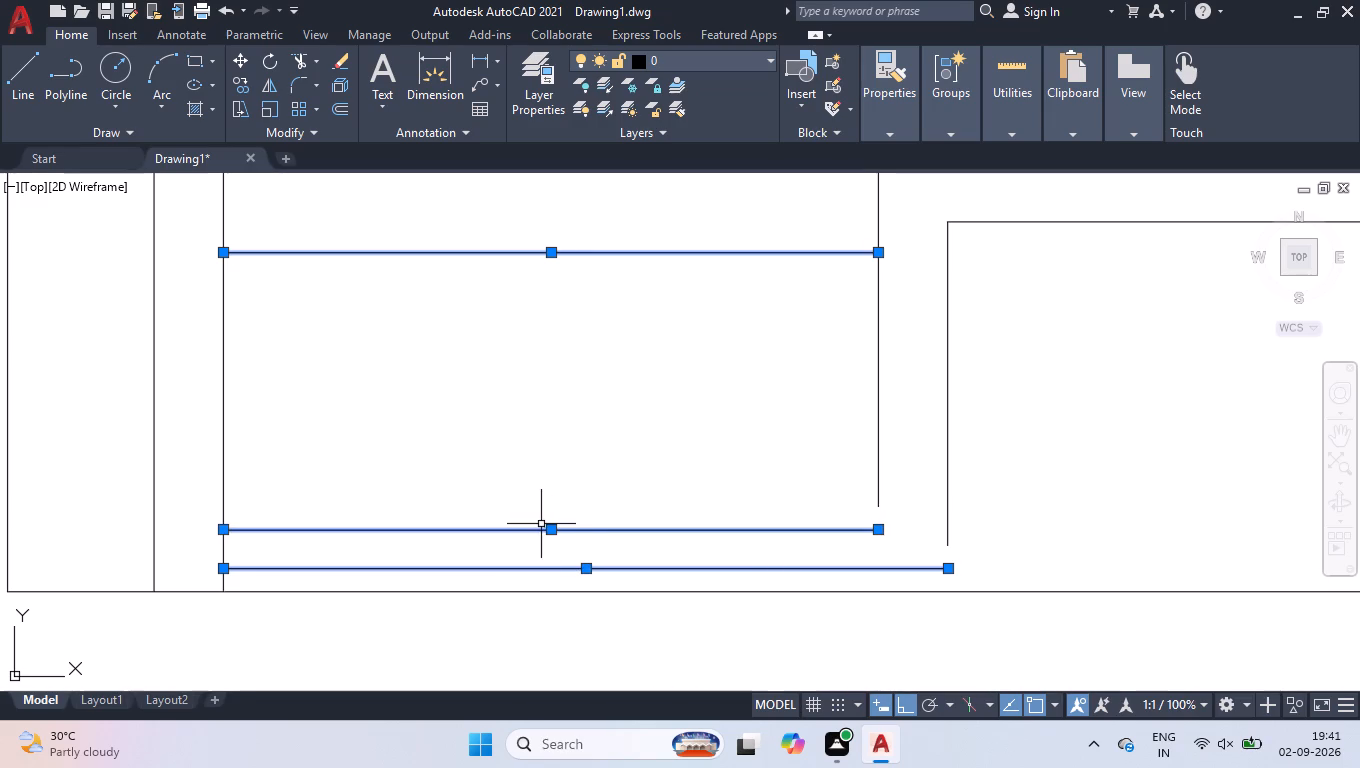
Extend the two right-hand vertical wall lines of the lower-left projection down to its relocated bottom wall lines.
type("ex")
key("Return")
left_click_drag(733, 461, 736, 460)
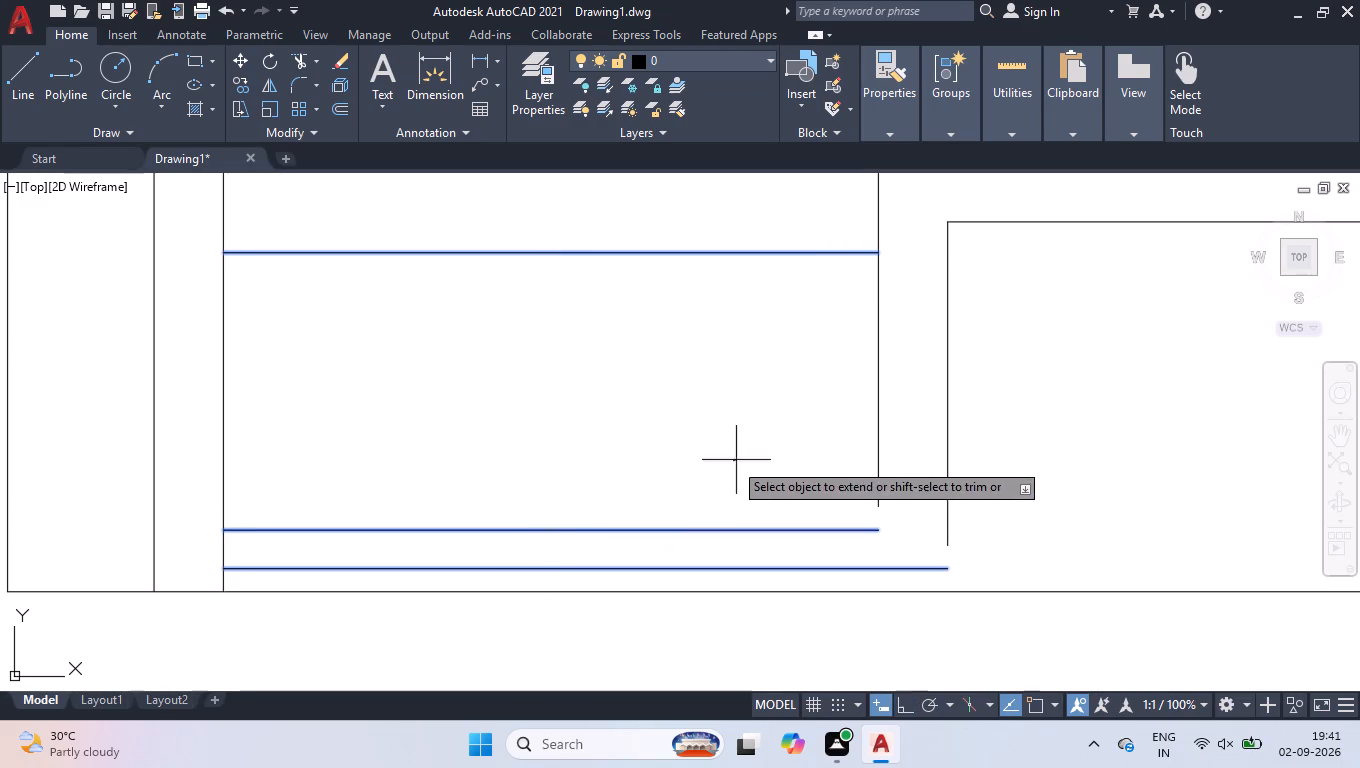
left_click_drag(736, 460, 745, 462)
left_click(979, 486)
key("Return")
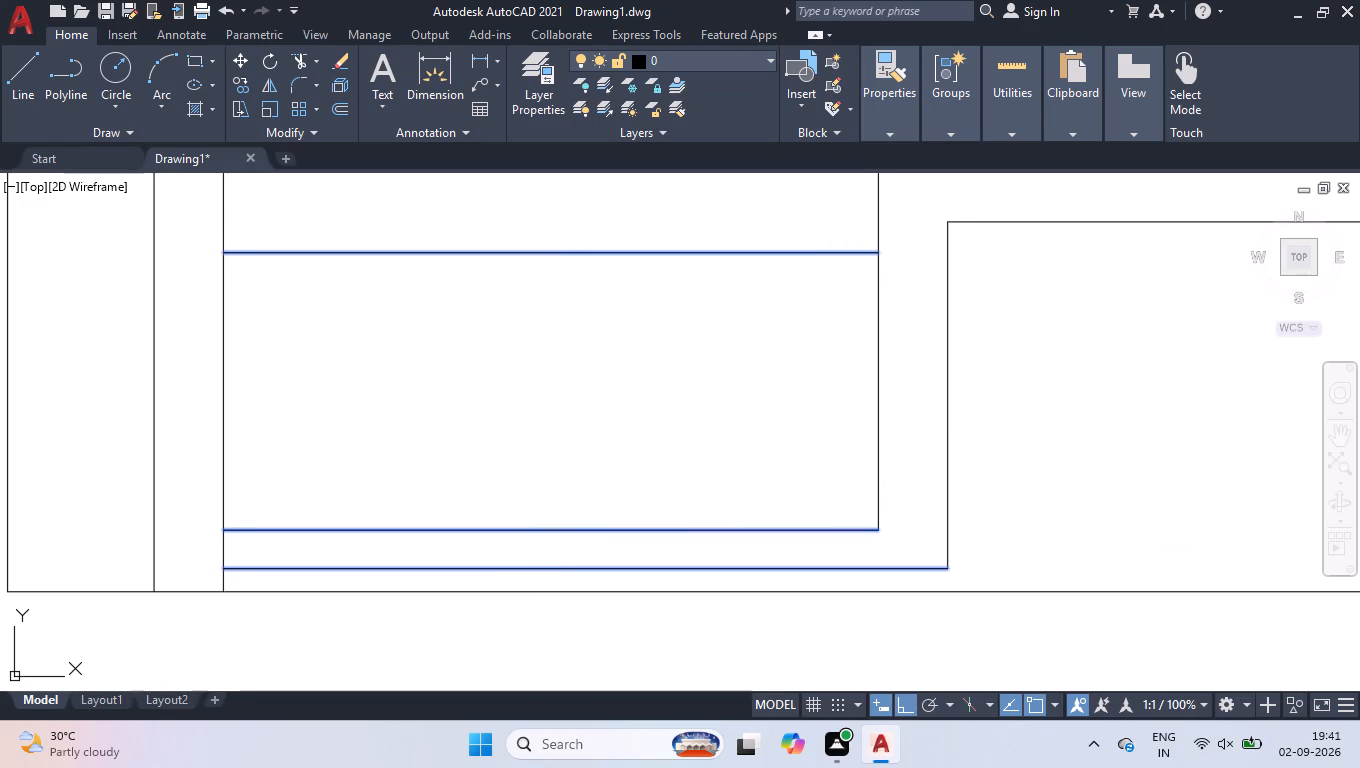
Measure the gap between the projection's bottom wall and the plot boundary, and that wall's thickness.
scroll(822, 471, "down", 2)
scroll(769, 492, "up", 3)
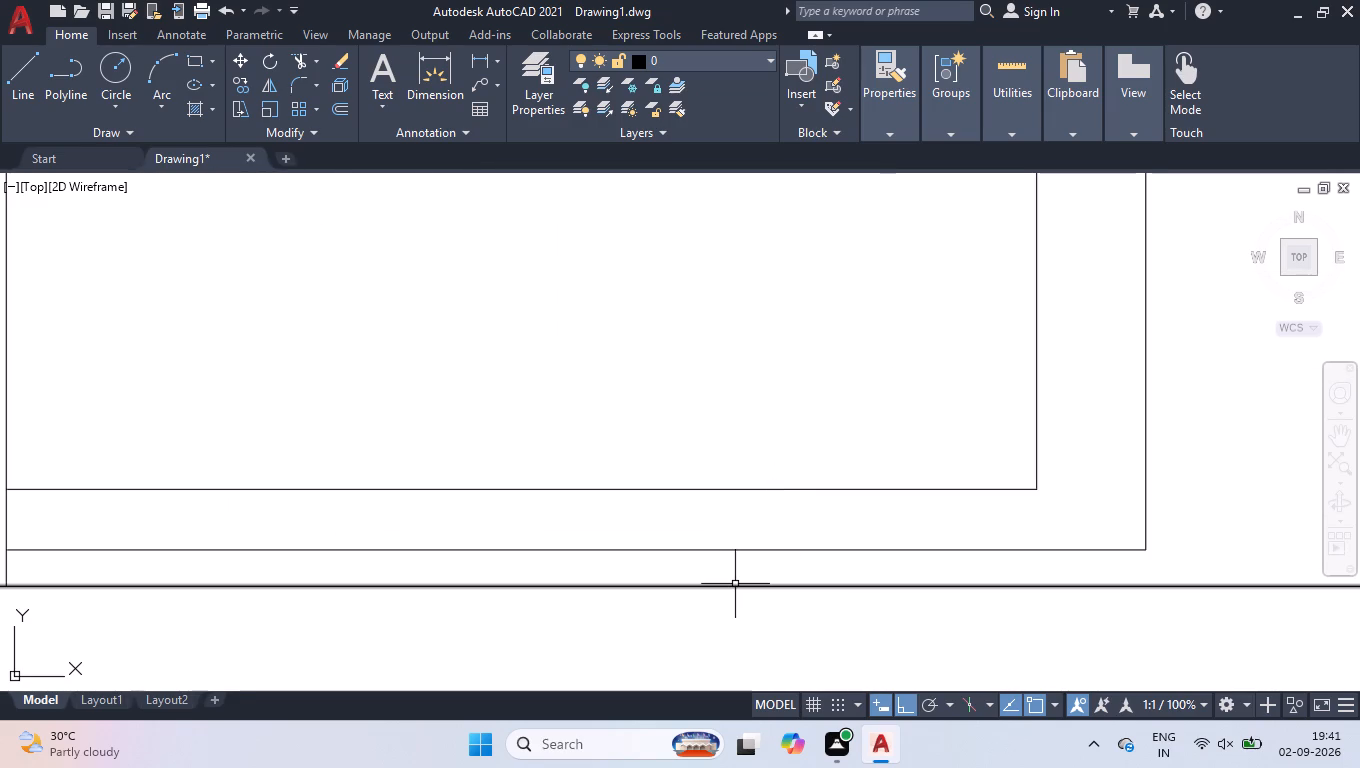
type("meas")
key("Return")
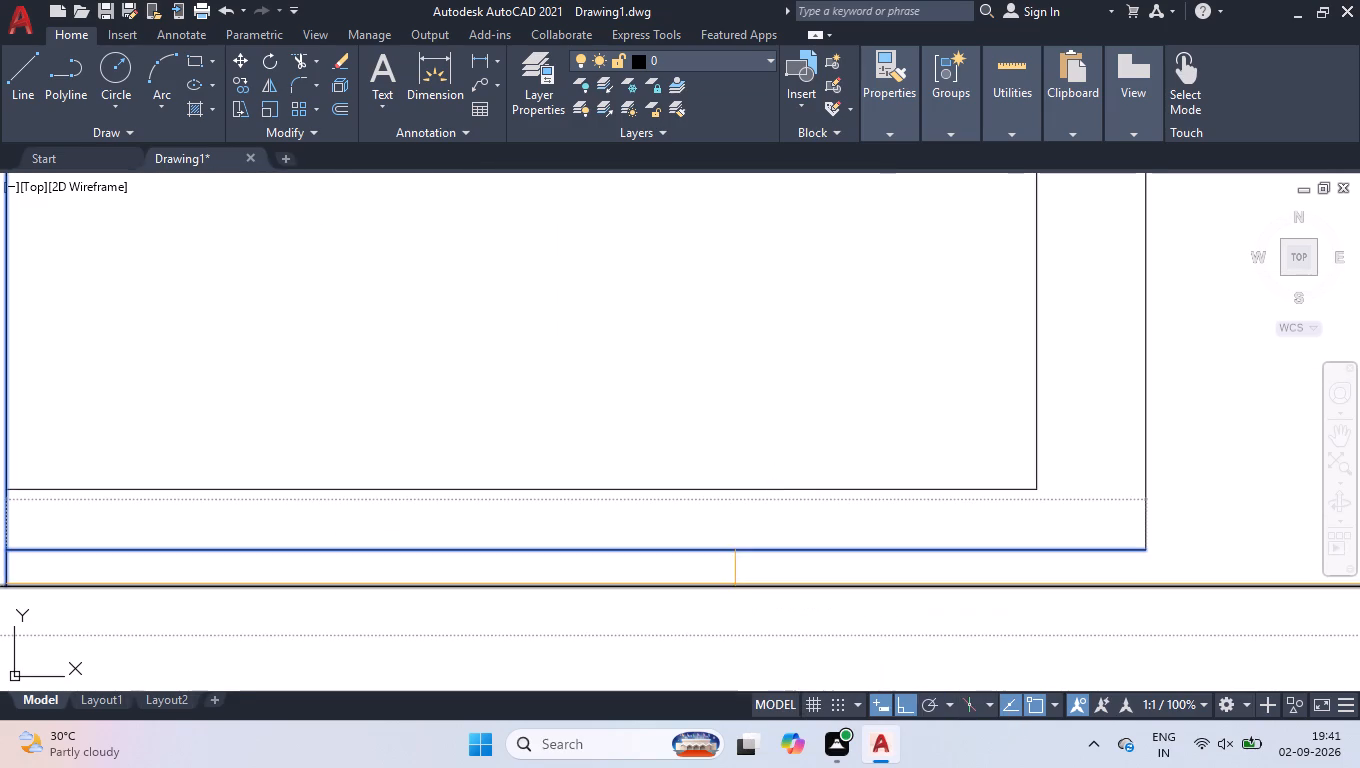
key("Return")
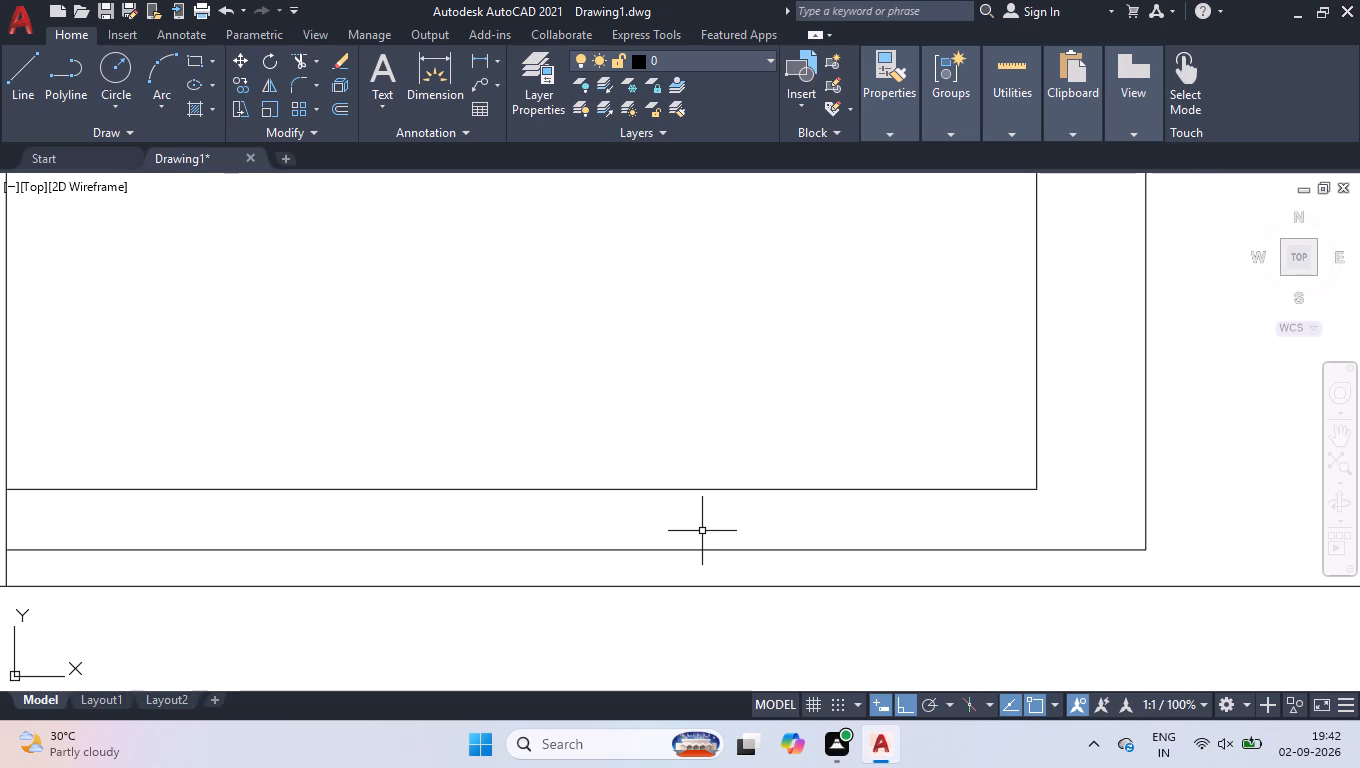
key("space")
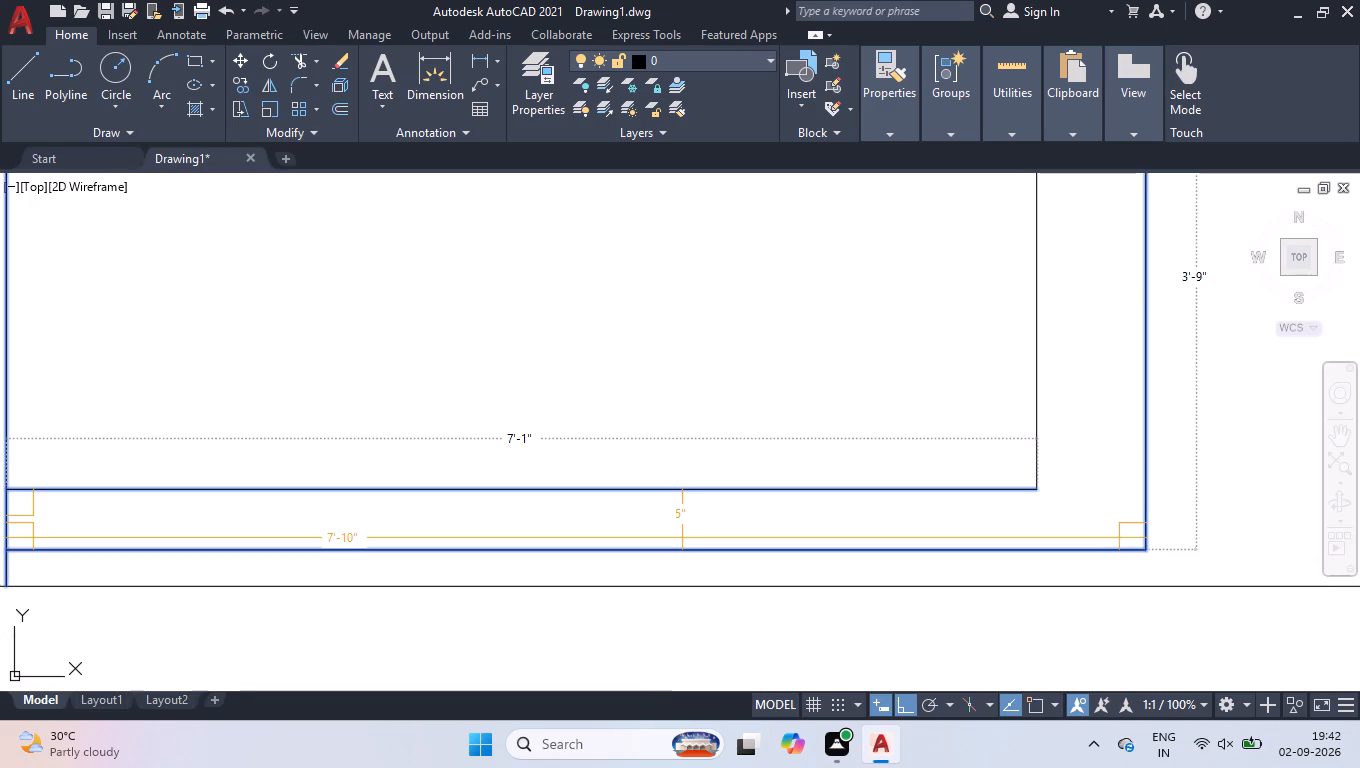
key("Return")
Measure the inside width and depth of the small room at the bottom of the lower-left projection.
scroll(668, 579, "down", 3)
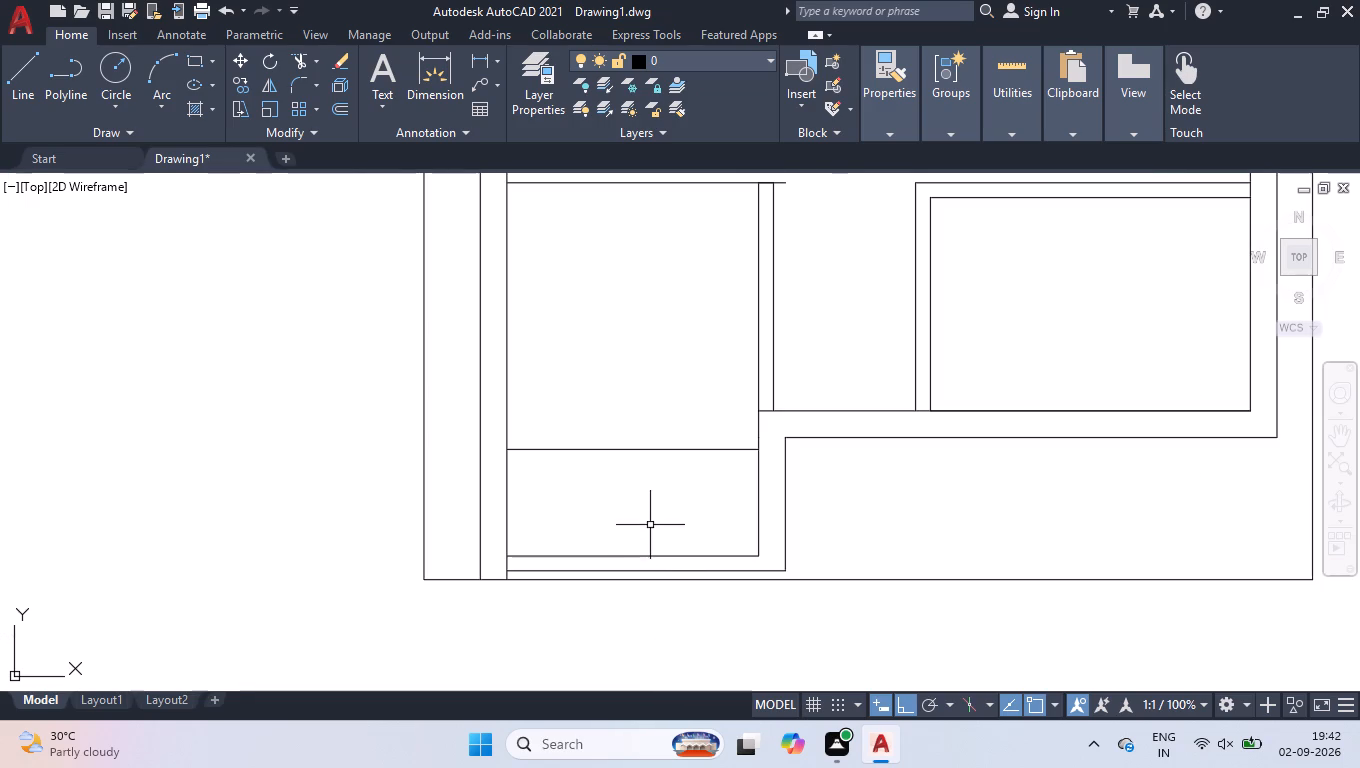
scroll(537, 485, "up", 1)
type("meas")
key("Return")
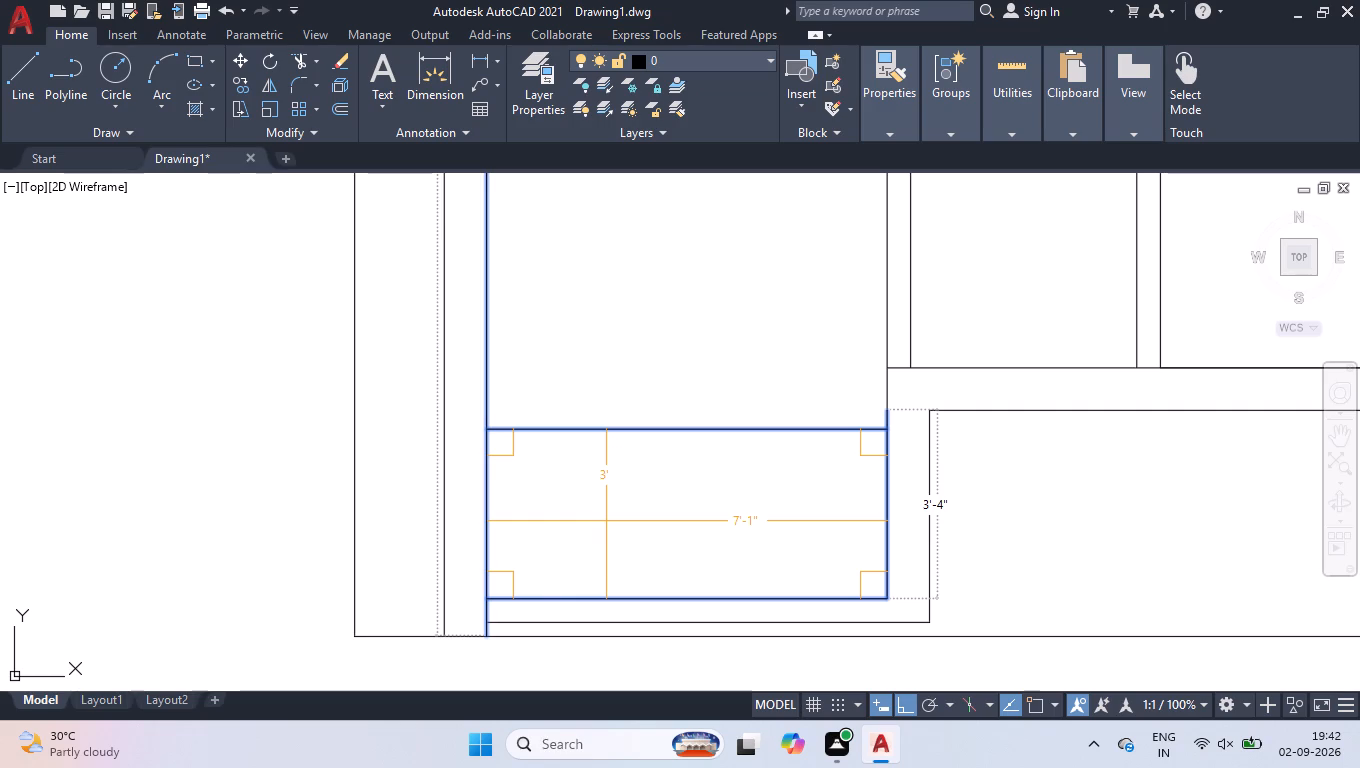
key("Return")
Delete the long horizontal line that overshoots the 5" partition at the top of the lower-left room.
scroll(630, 566, "down", 1)
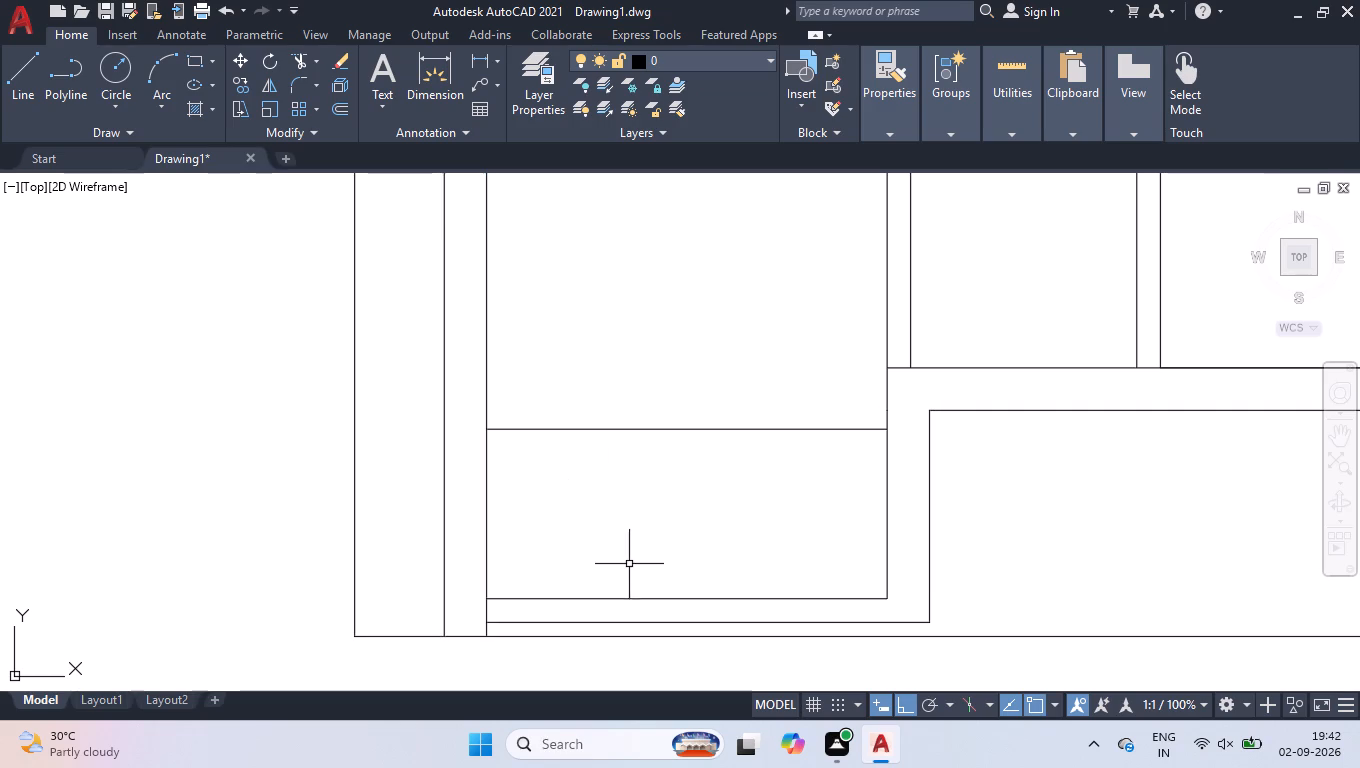
scroll(758, 203, "up", 1)
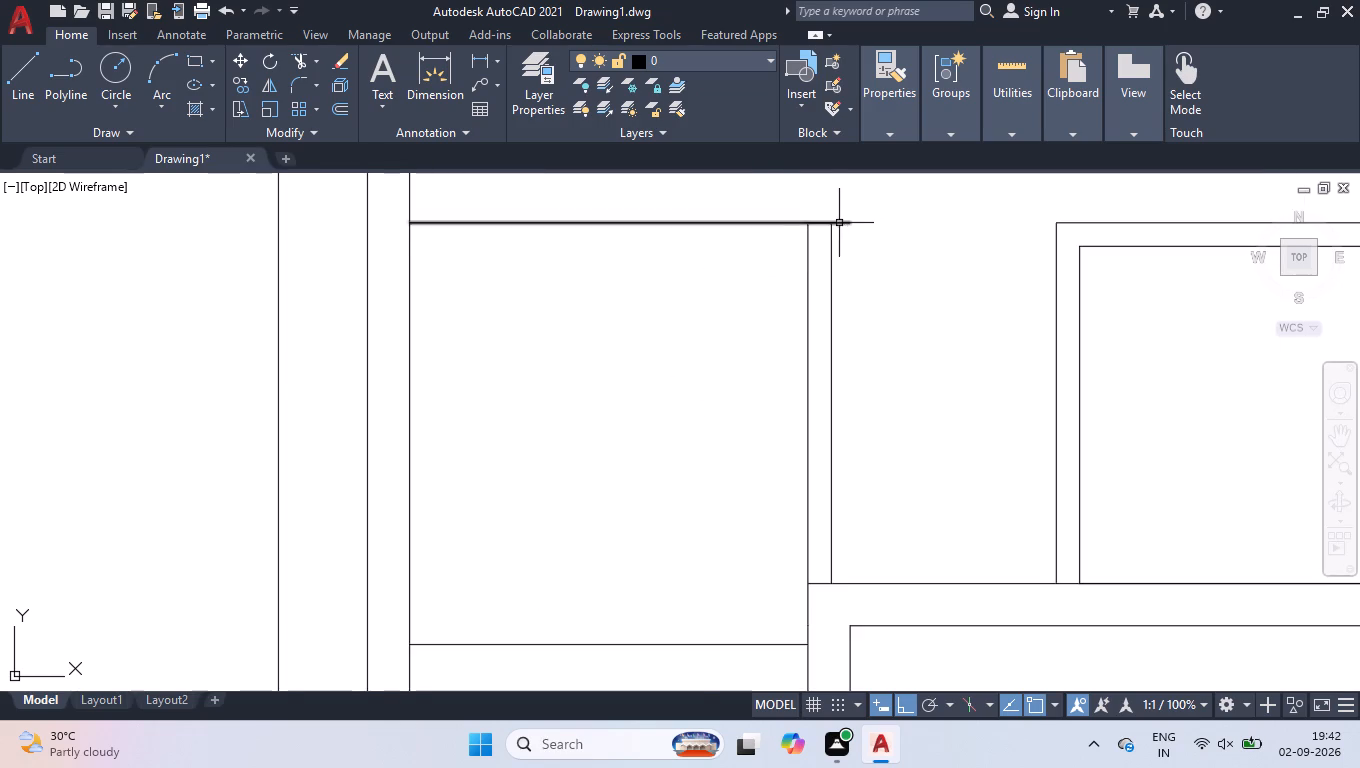
scroll(838, 224, "up", 3)
left_click(817, 221)
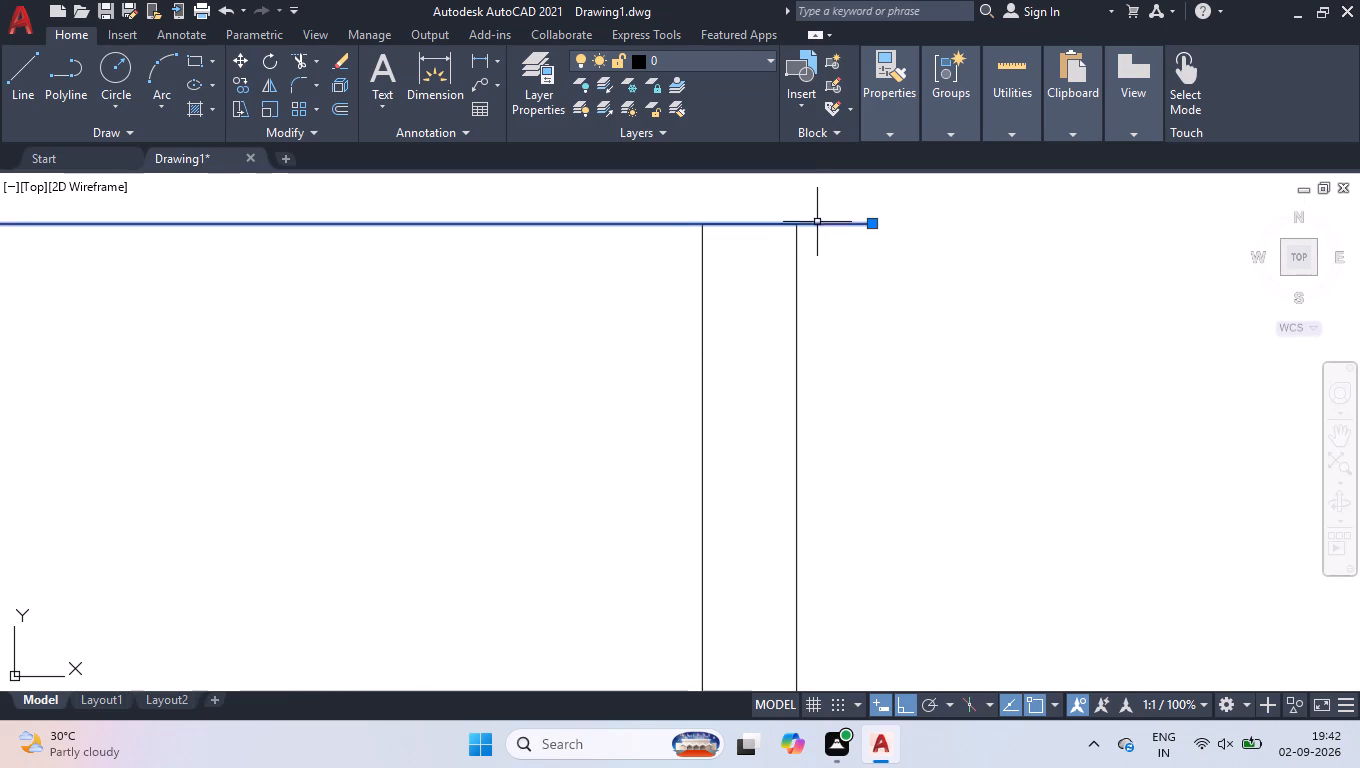
key("Delete")
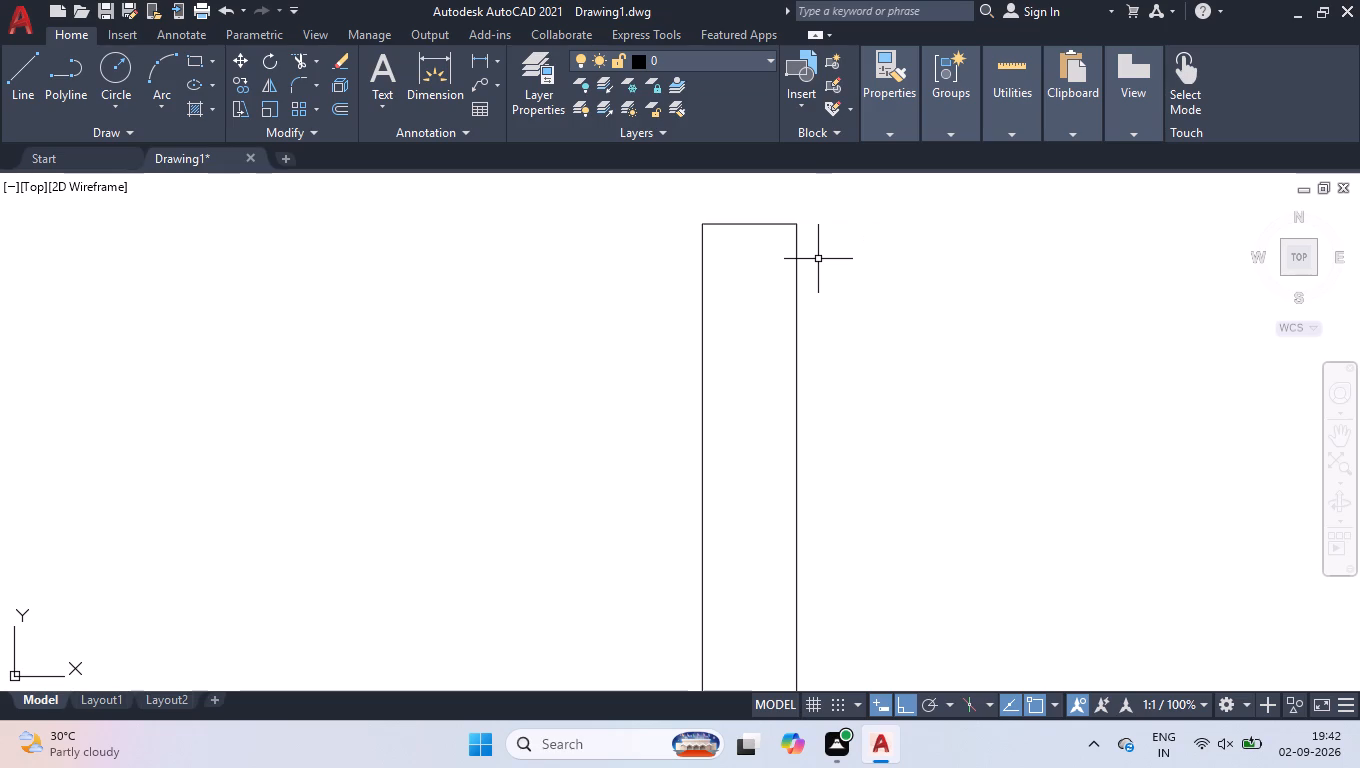
Extend the short line capping the 5" partition across the top of the room to the left outer wall.
type("ex")
key("Return")
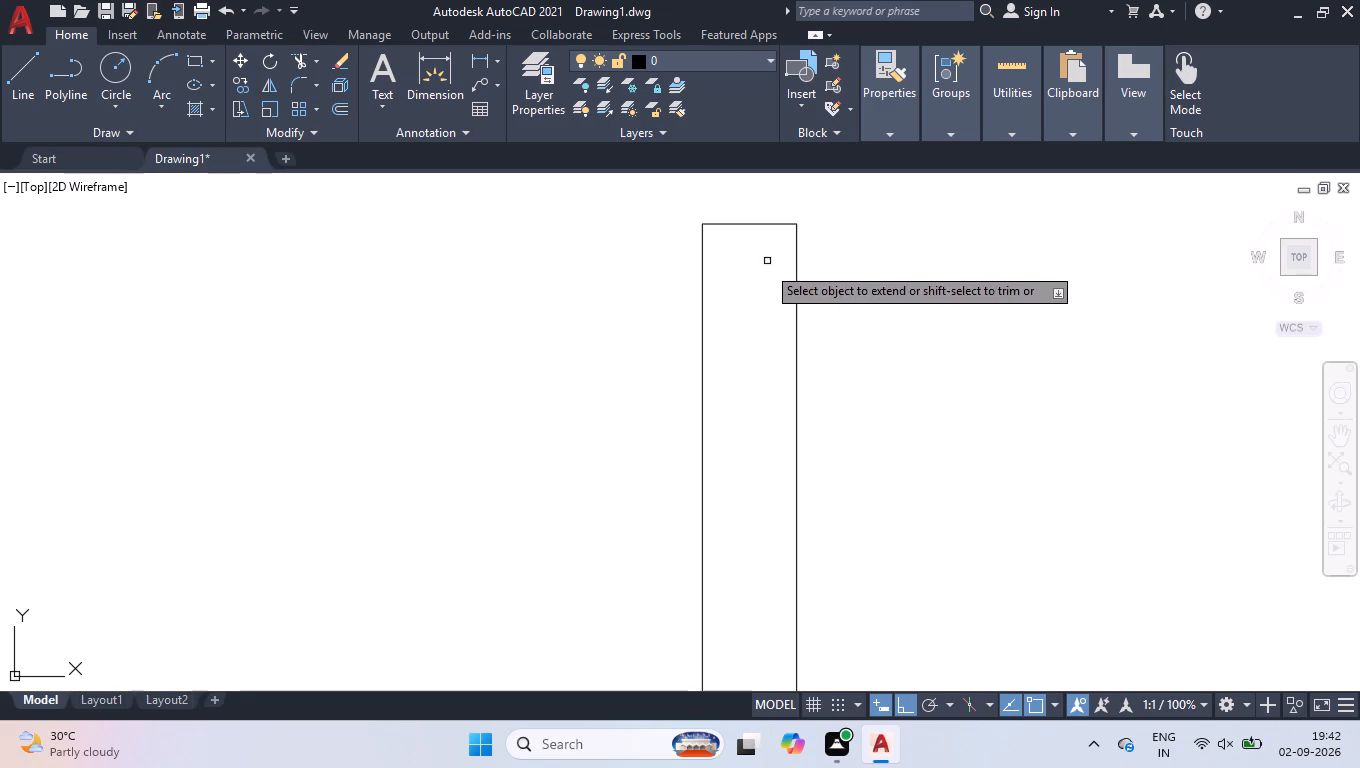
scroll(765, 309, "down", 2)
left_click(757, 276)
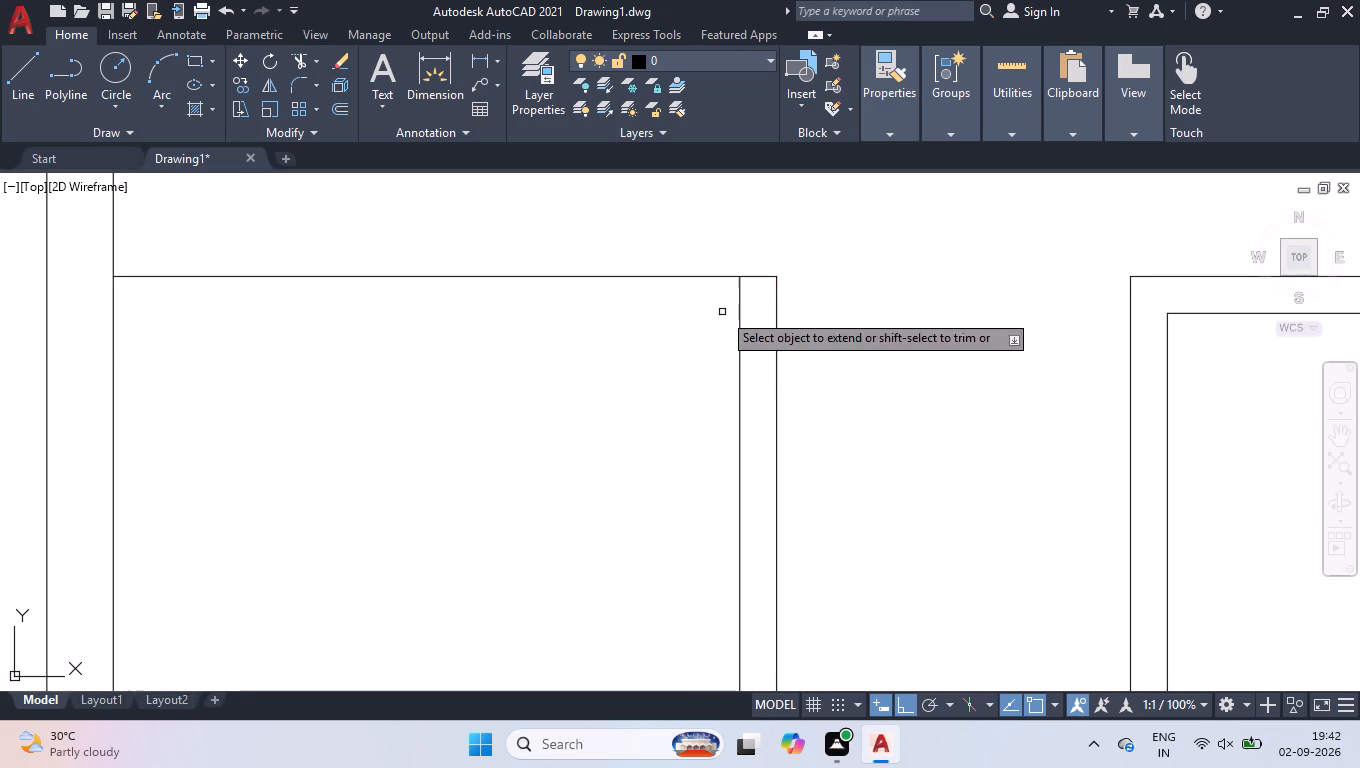
key("Return")
Draw a vertical line from the midpoint of the room's lower horizontal line up perpendicular to its top line.
scroll(733, 251, "down", 2)
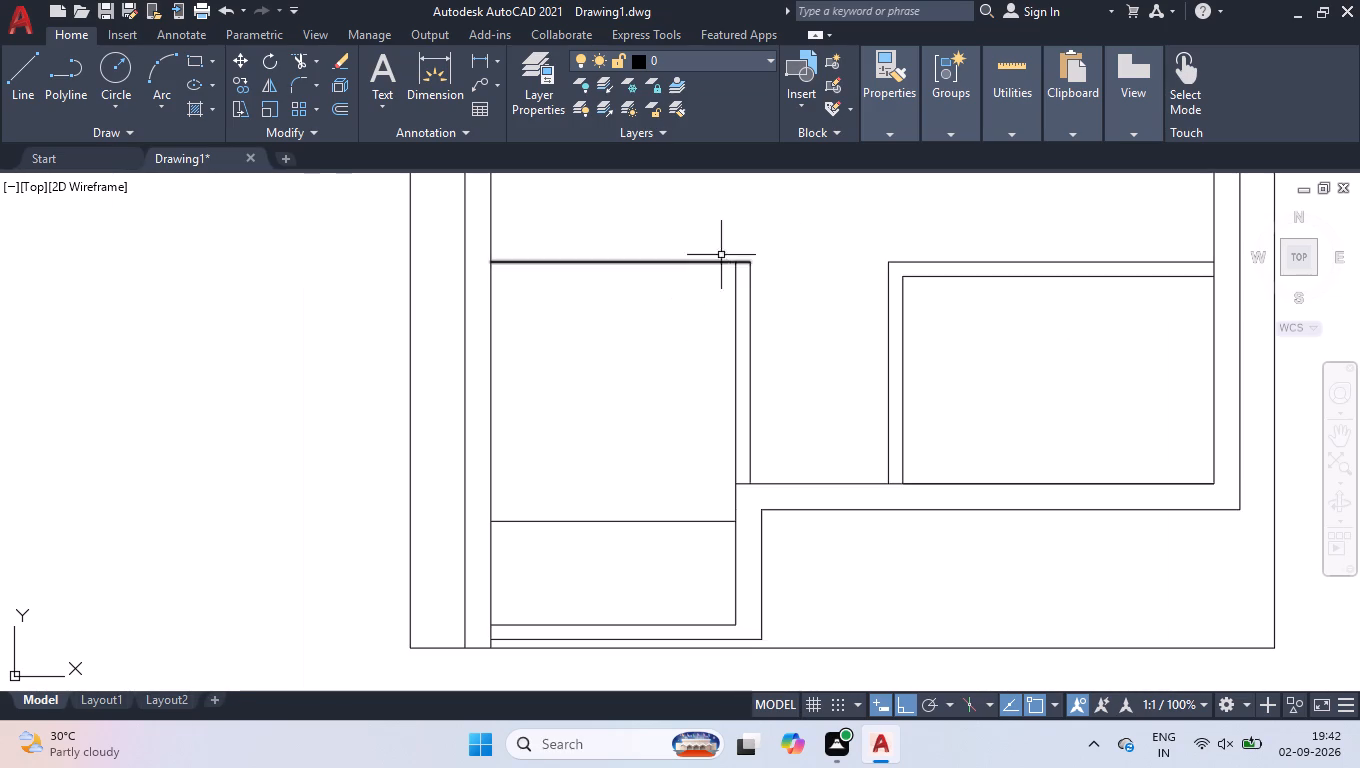
key("l")
key("Return")
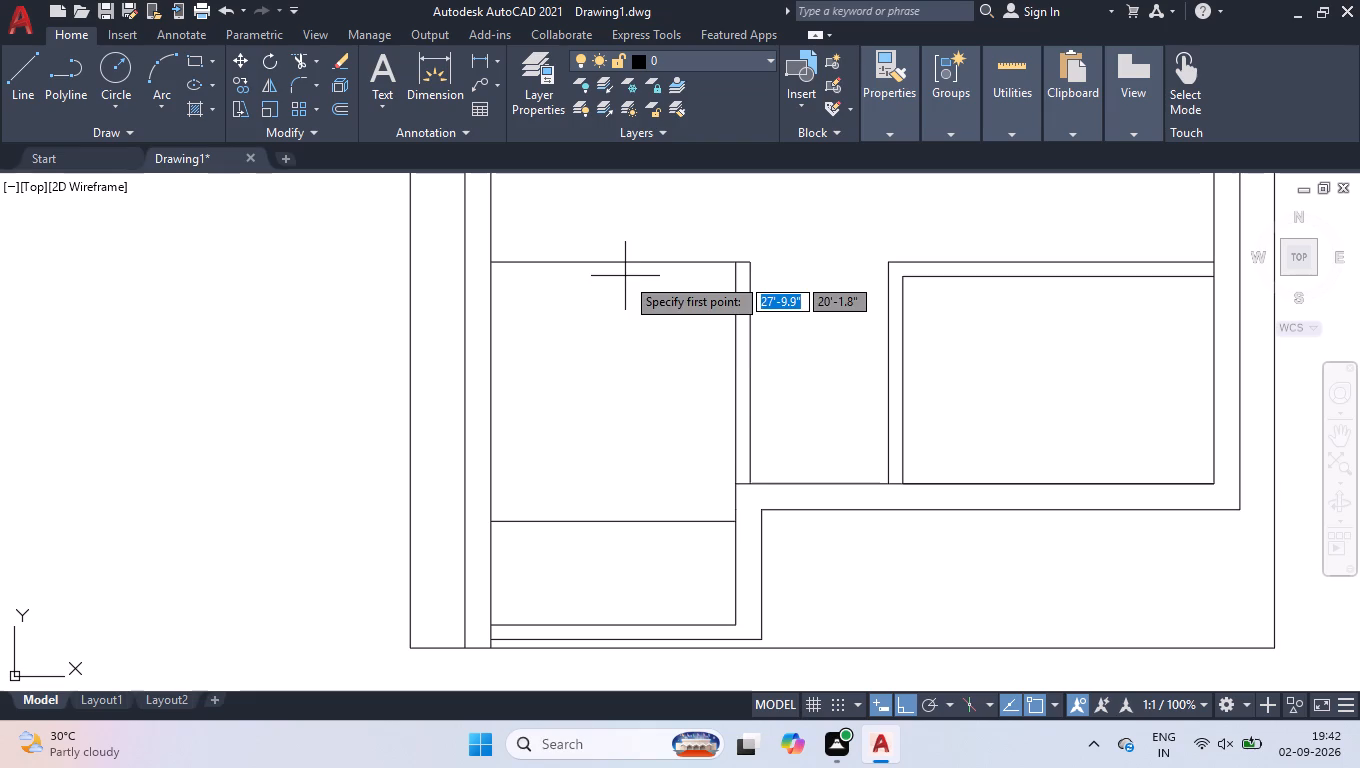
left_click(619, 523)
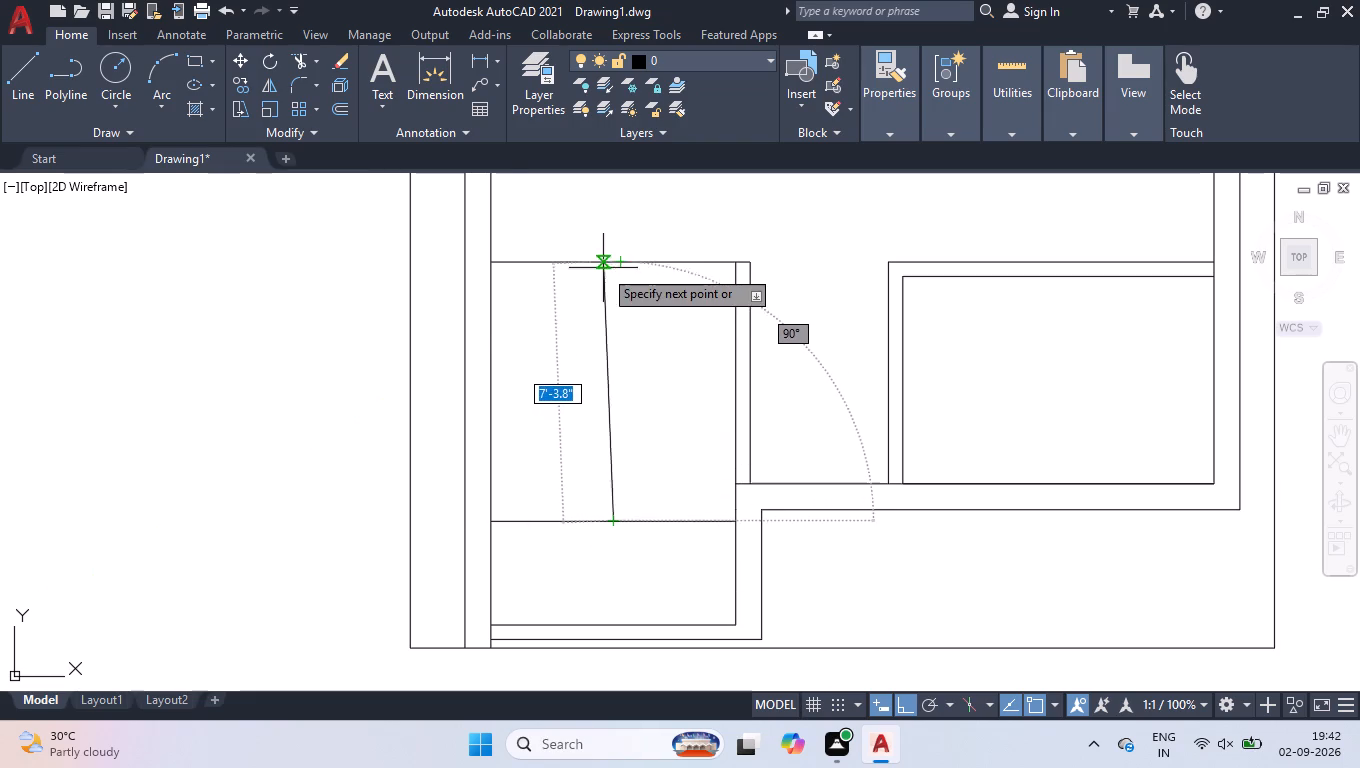
scroll(596, 246, "up", 3)
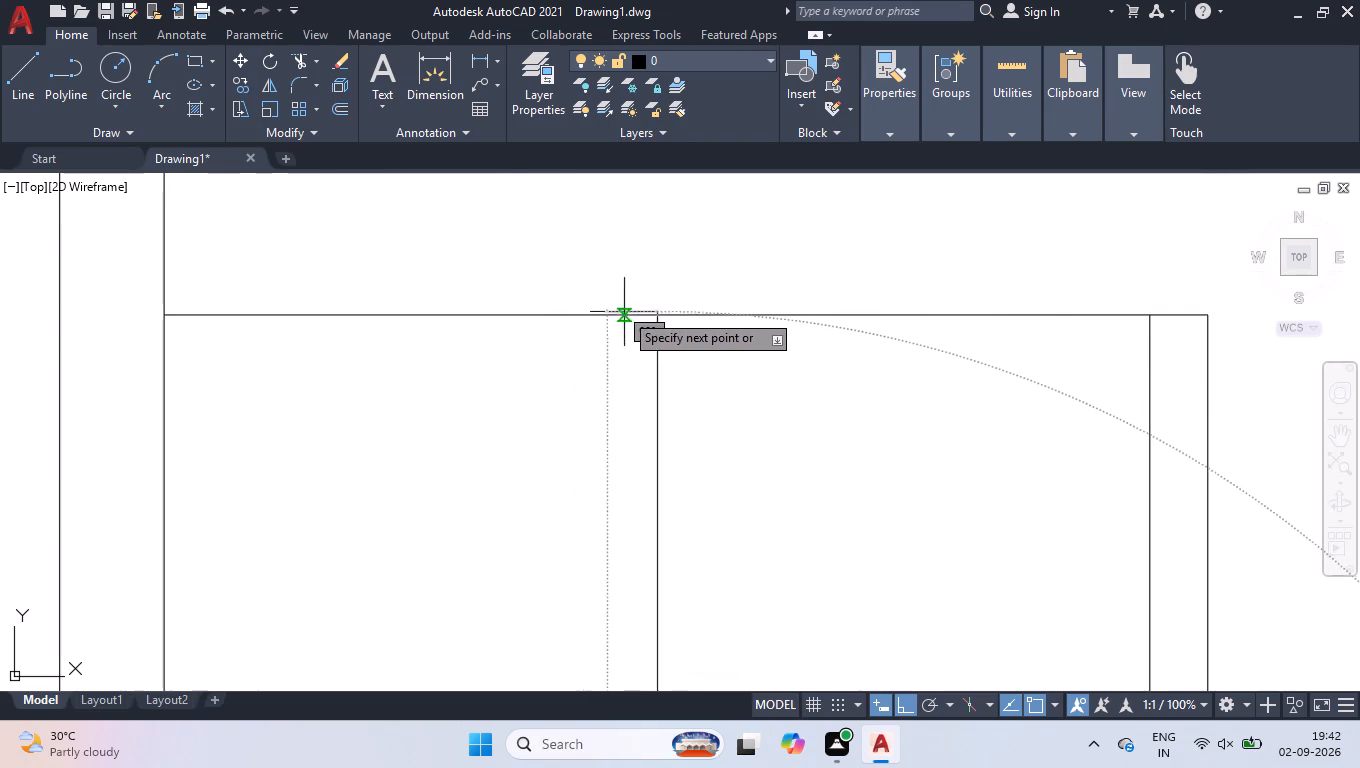
left_click(655, 315)
key("Return")
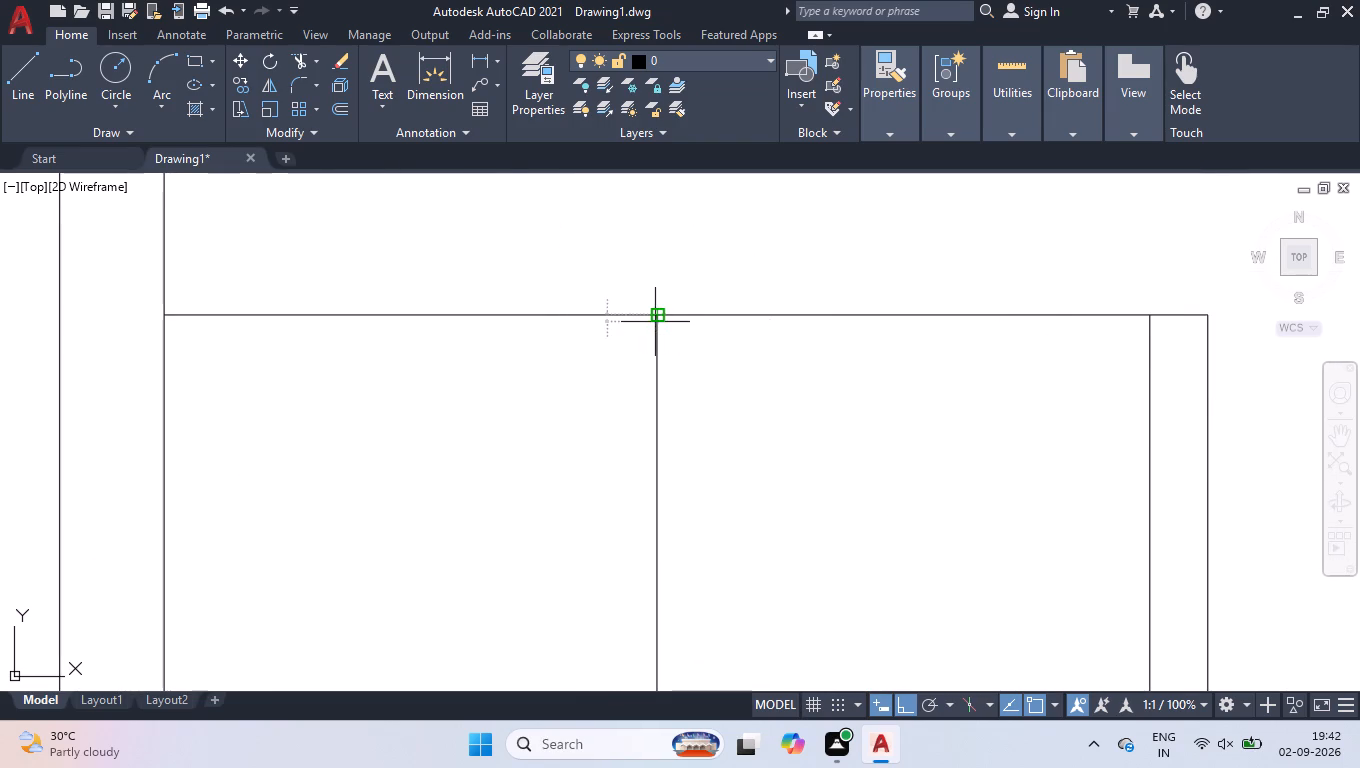
Break the room's top line at the central vertical line and at the inner line of the 5" partition.
type("br")
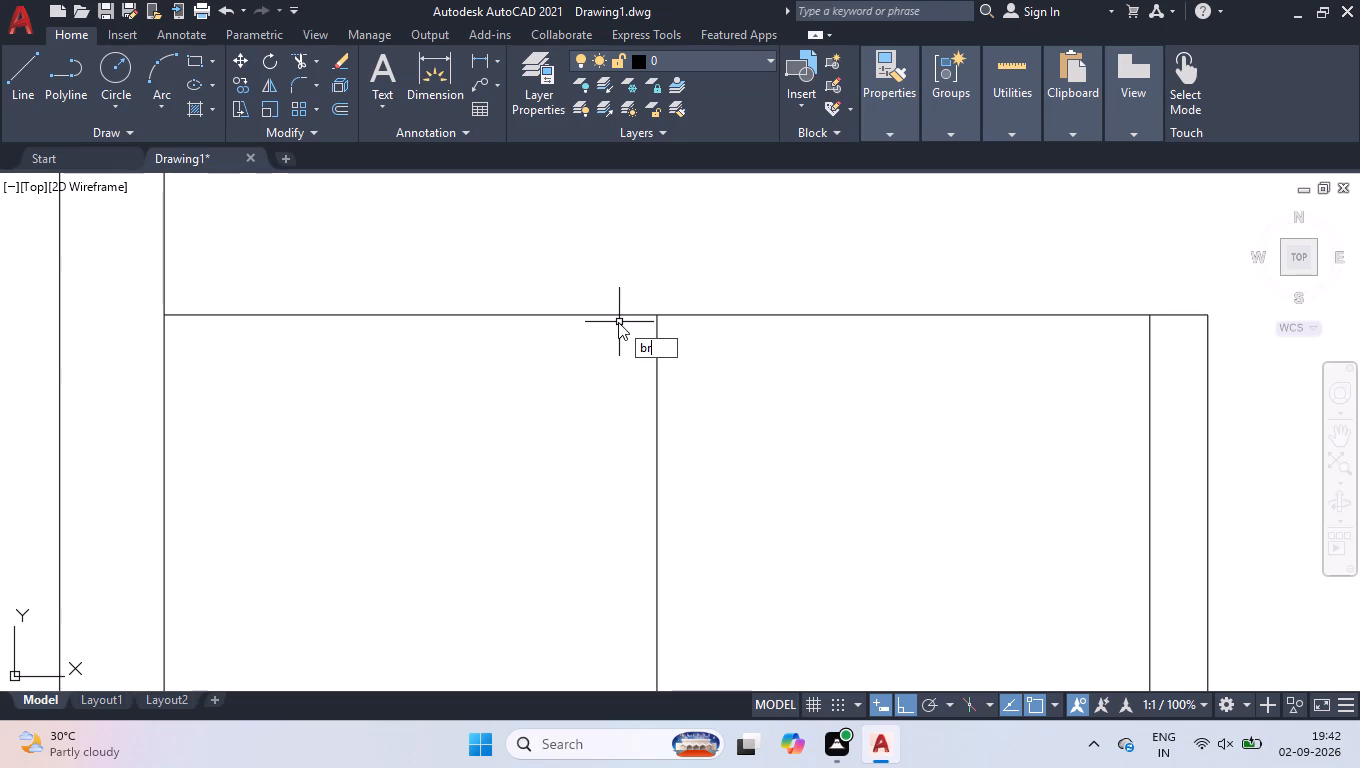
key("Down")
key("Return")
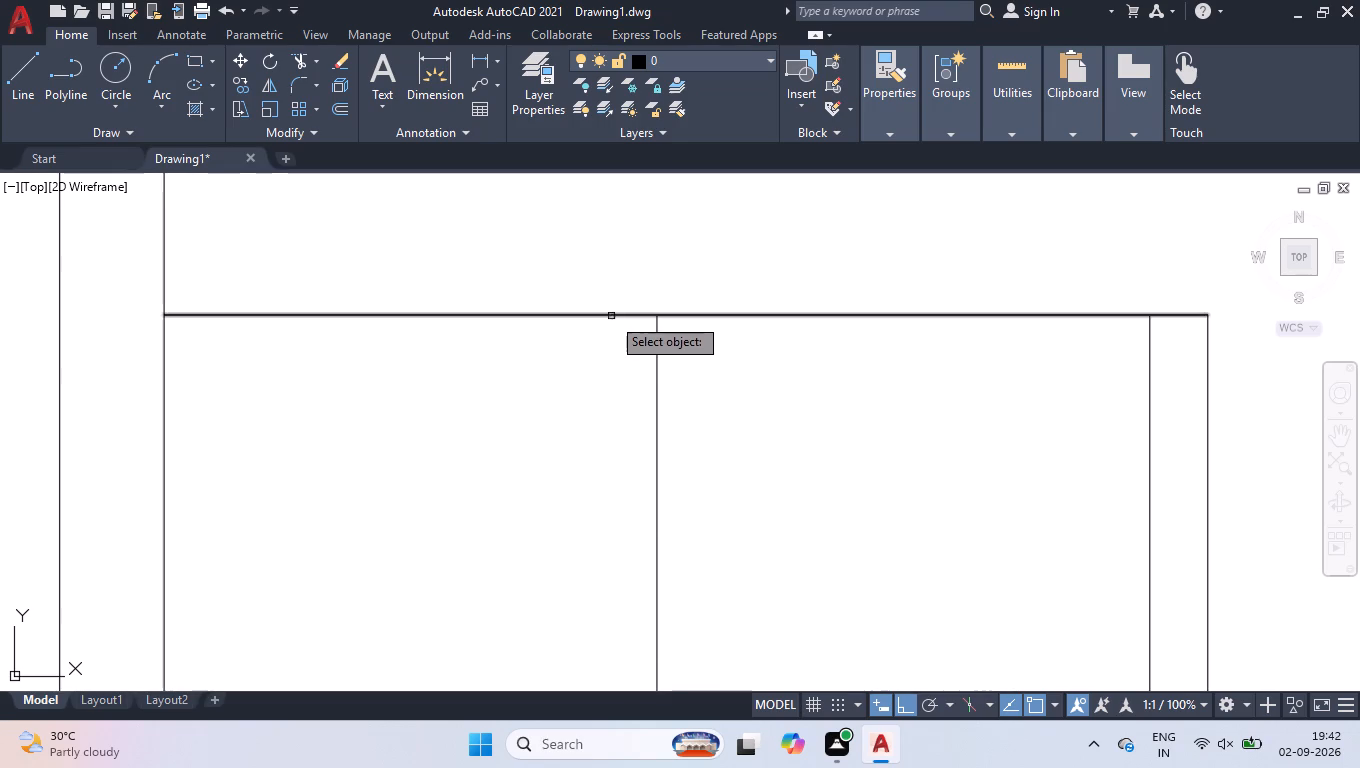
left_click(612, 314)
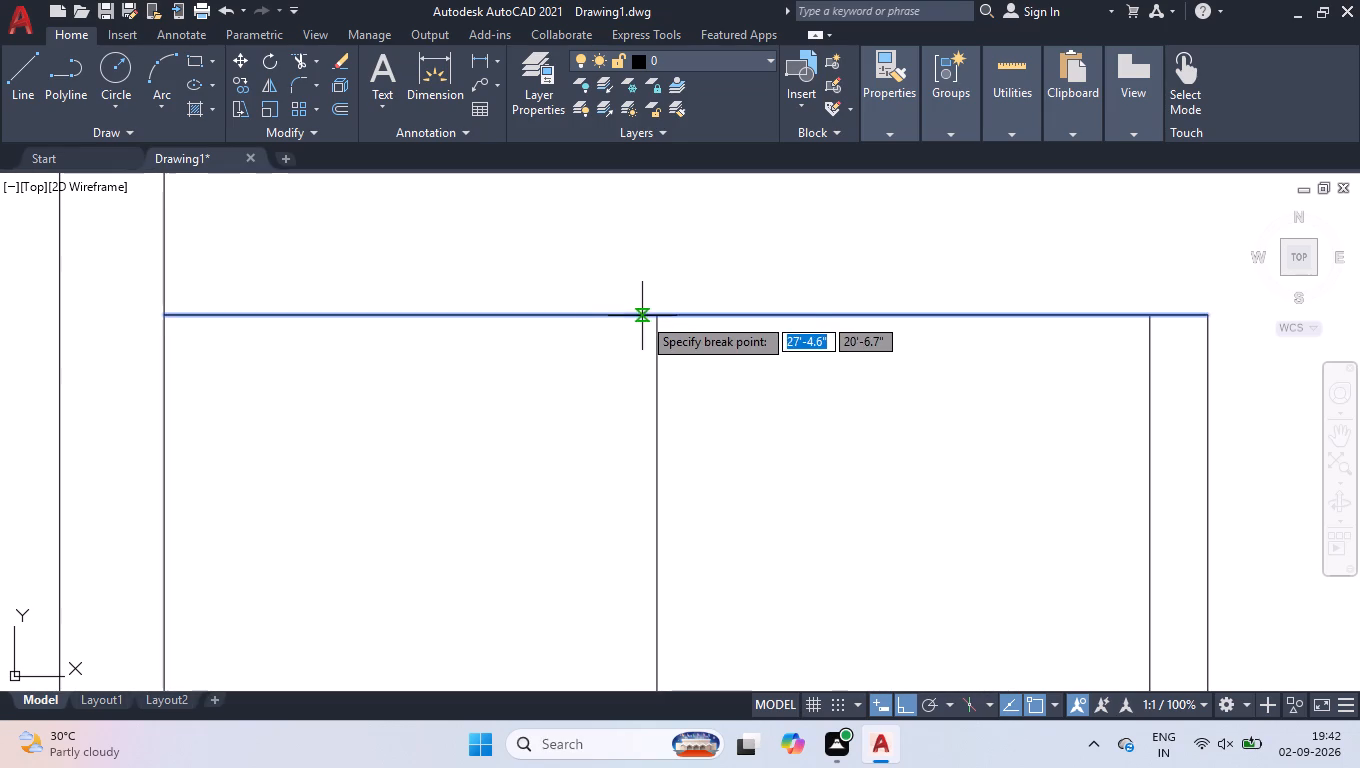
left_click(653, 311)
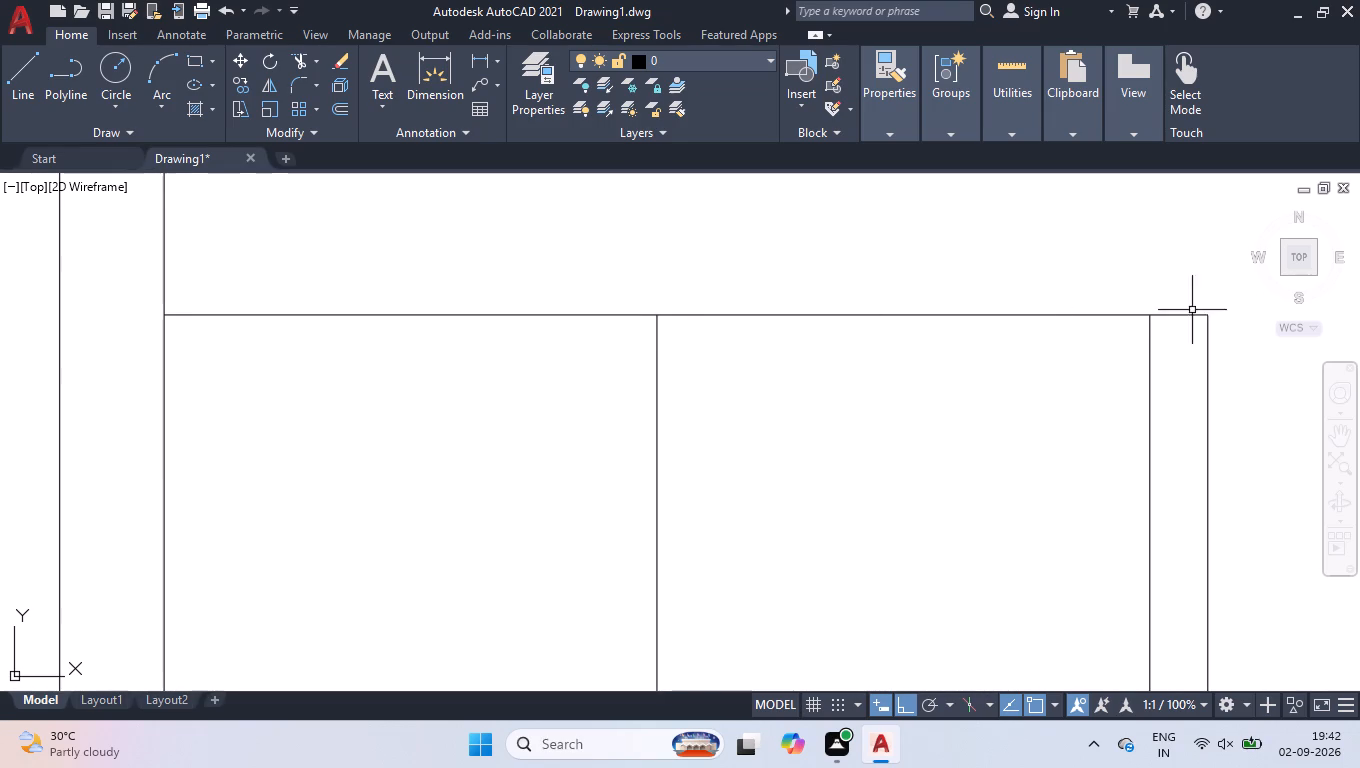
key("space")
left_click(1141, 313)
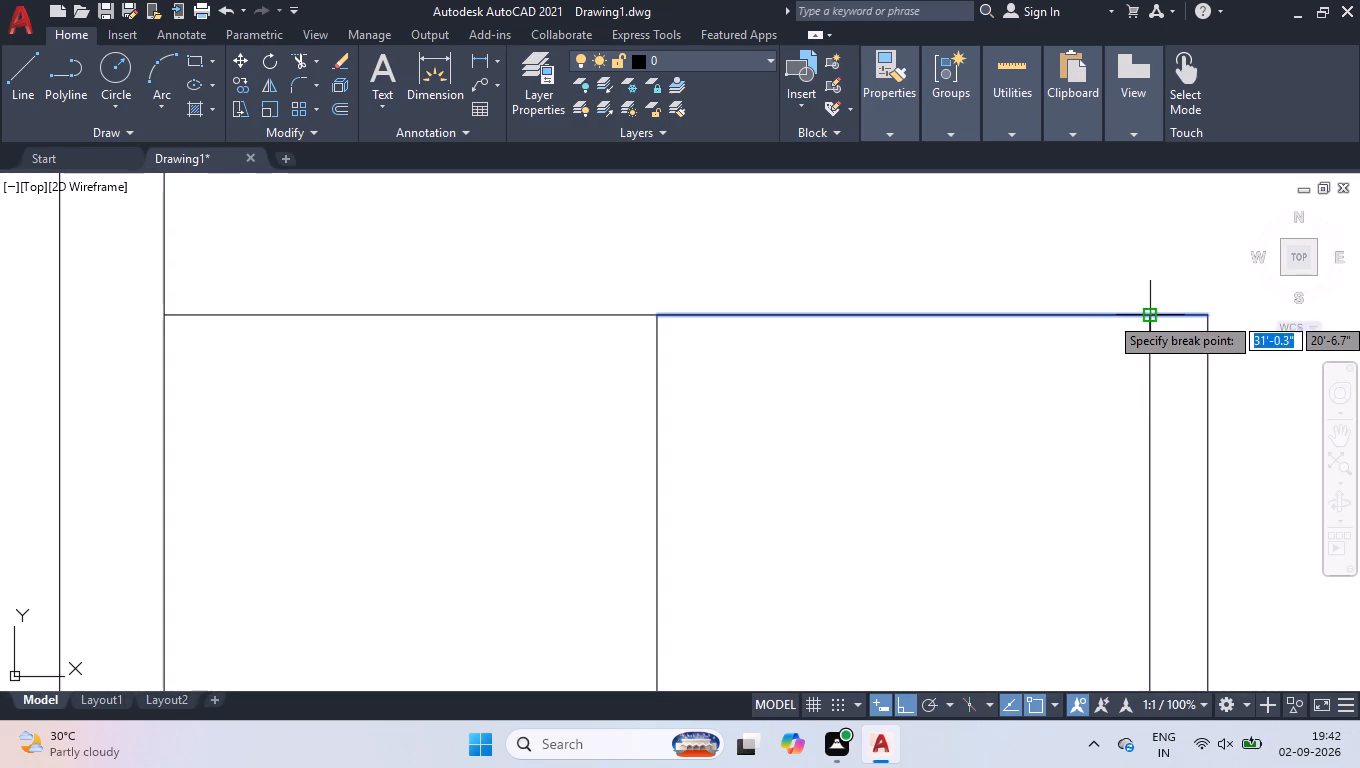
left_click(1153, 311)
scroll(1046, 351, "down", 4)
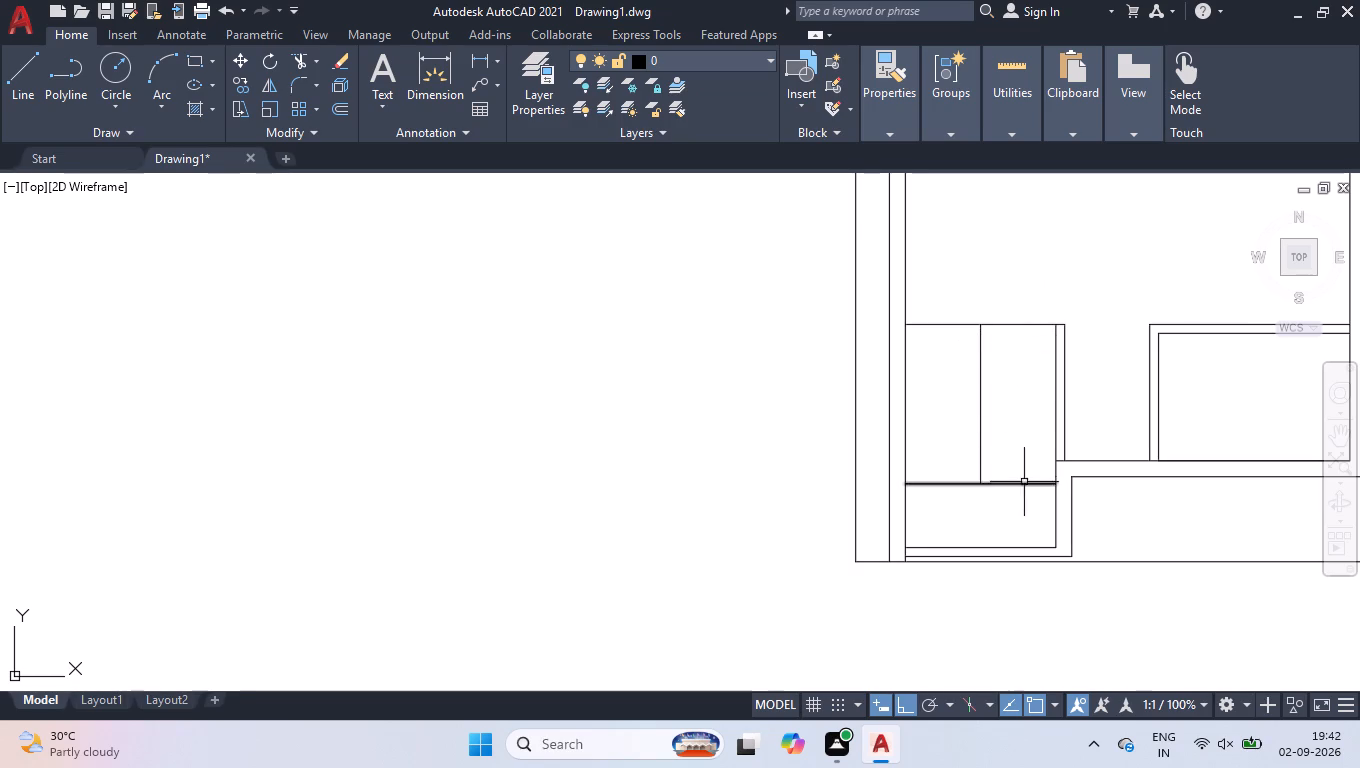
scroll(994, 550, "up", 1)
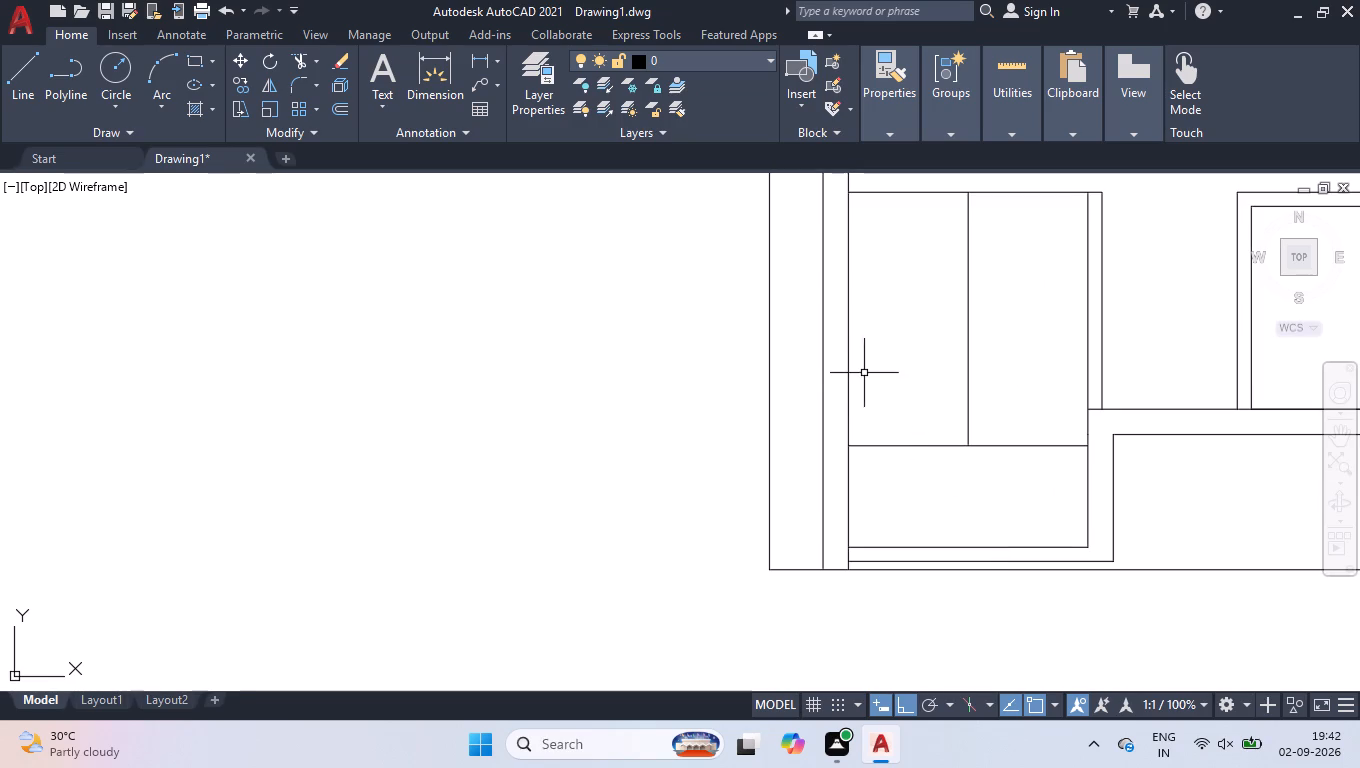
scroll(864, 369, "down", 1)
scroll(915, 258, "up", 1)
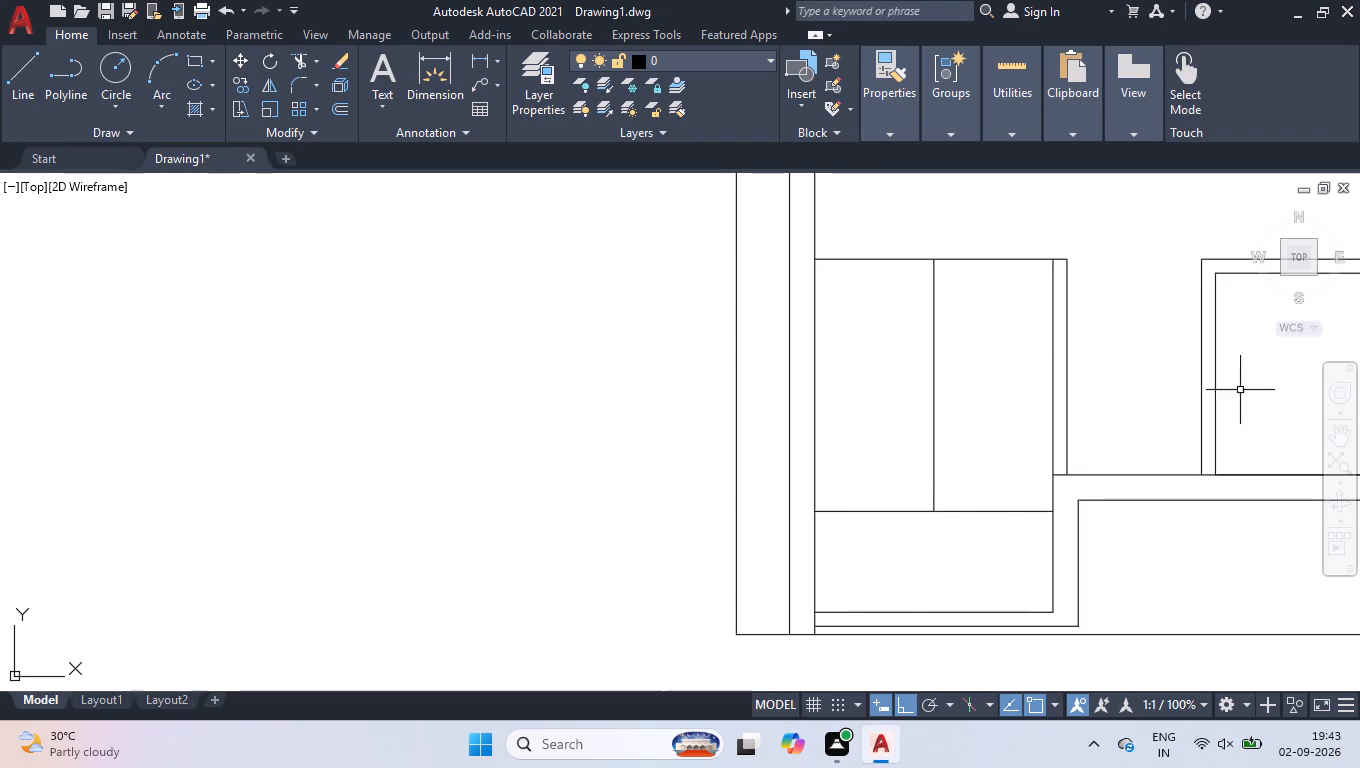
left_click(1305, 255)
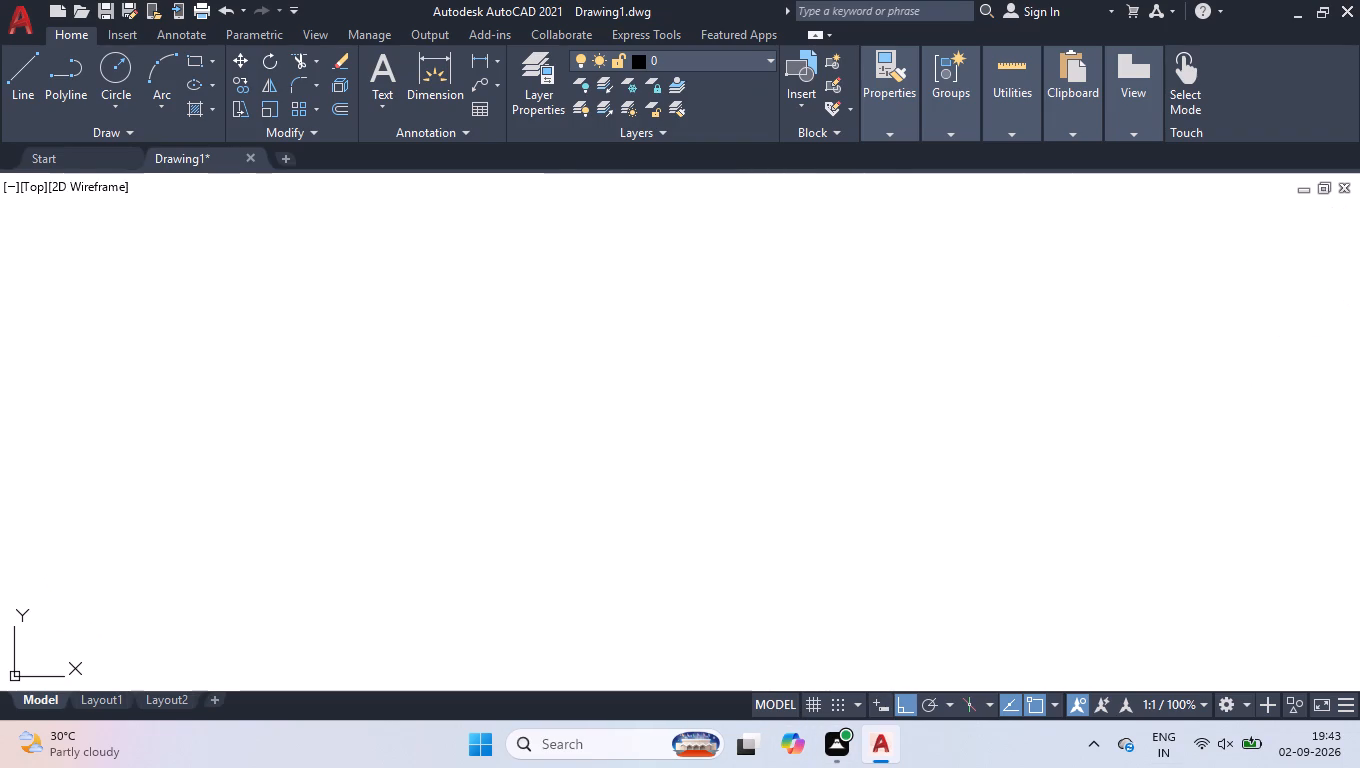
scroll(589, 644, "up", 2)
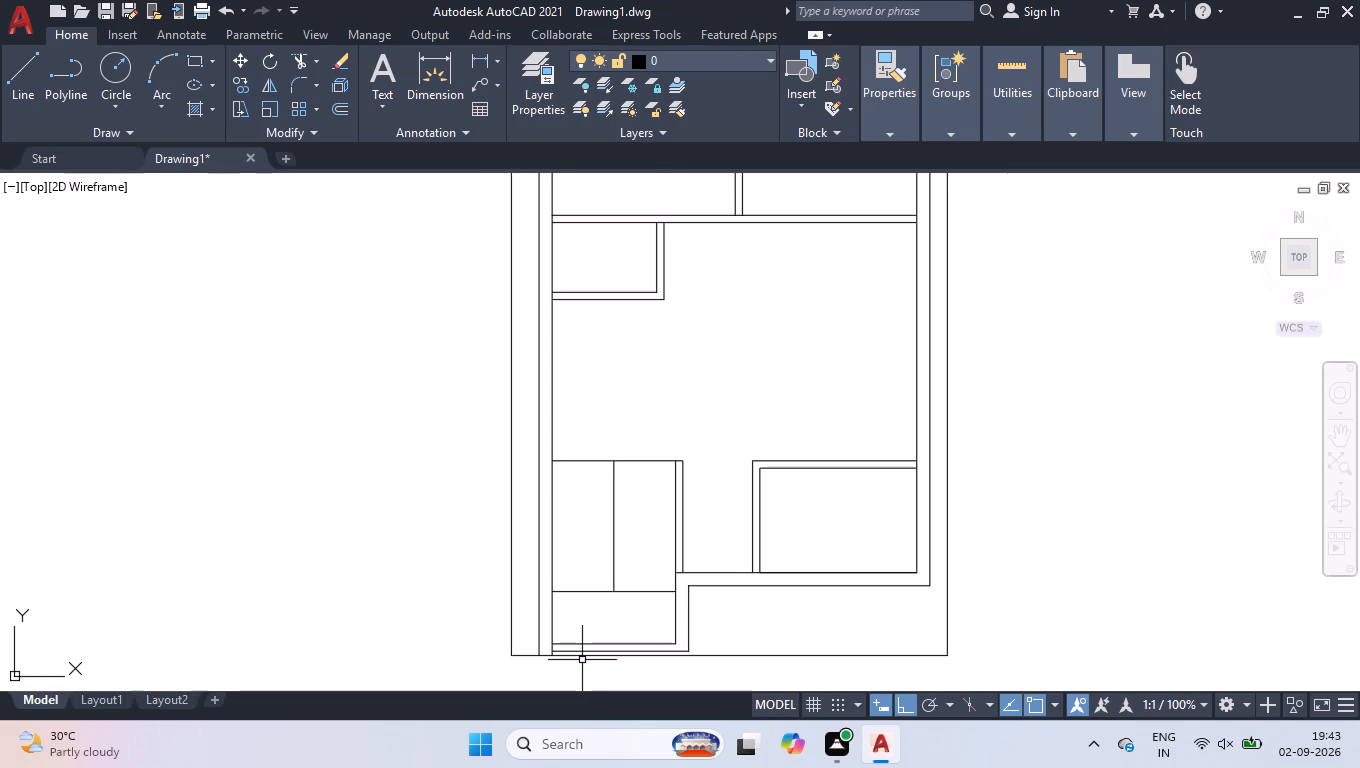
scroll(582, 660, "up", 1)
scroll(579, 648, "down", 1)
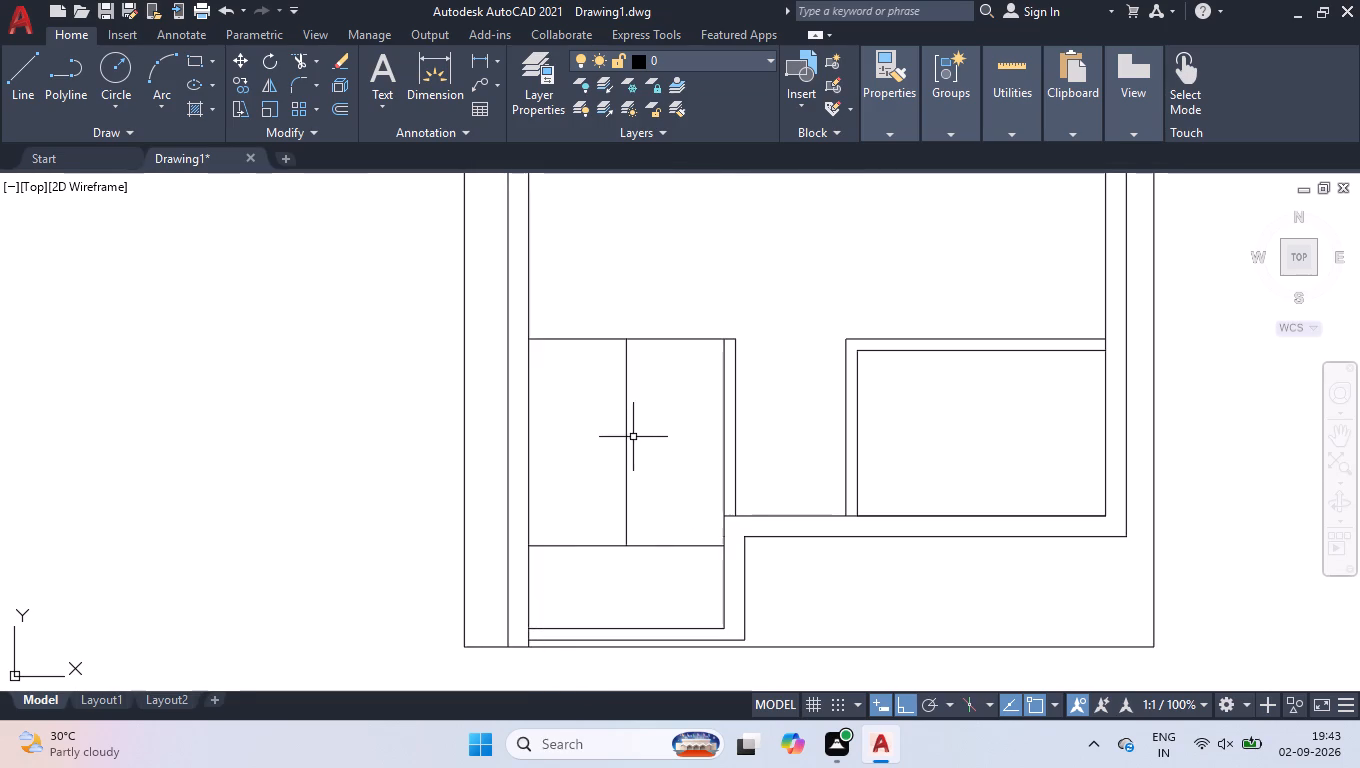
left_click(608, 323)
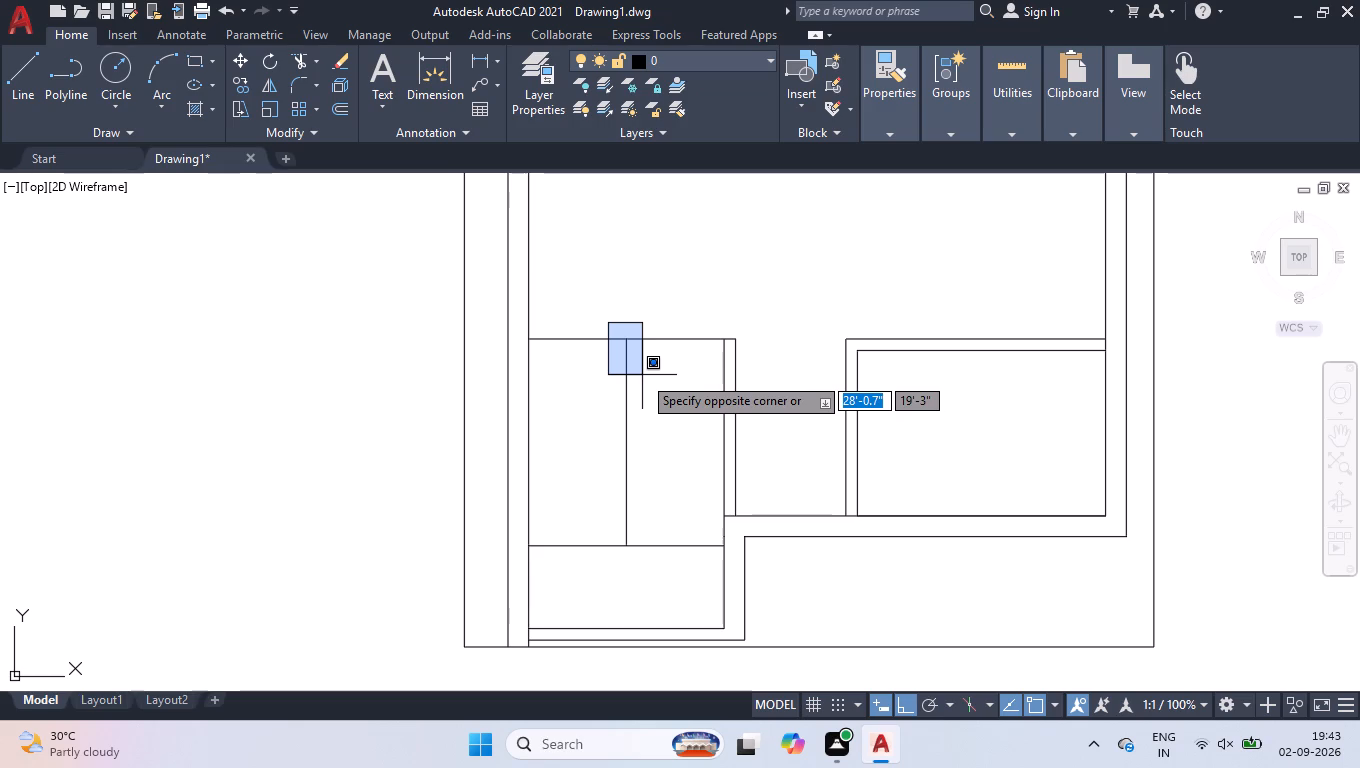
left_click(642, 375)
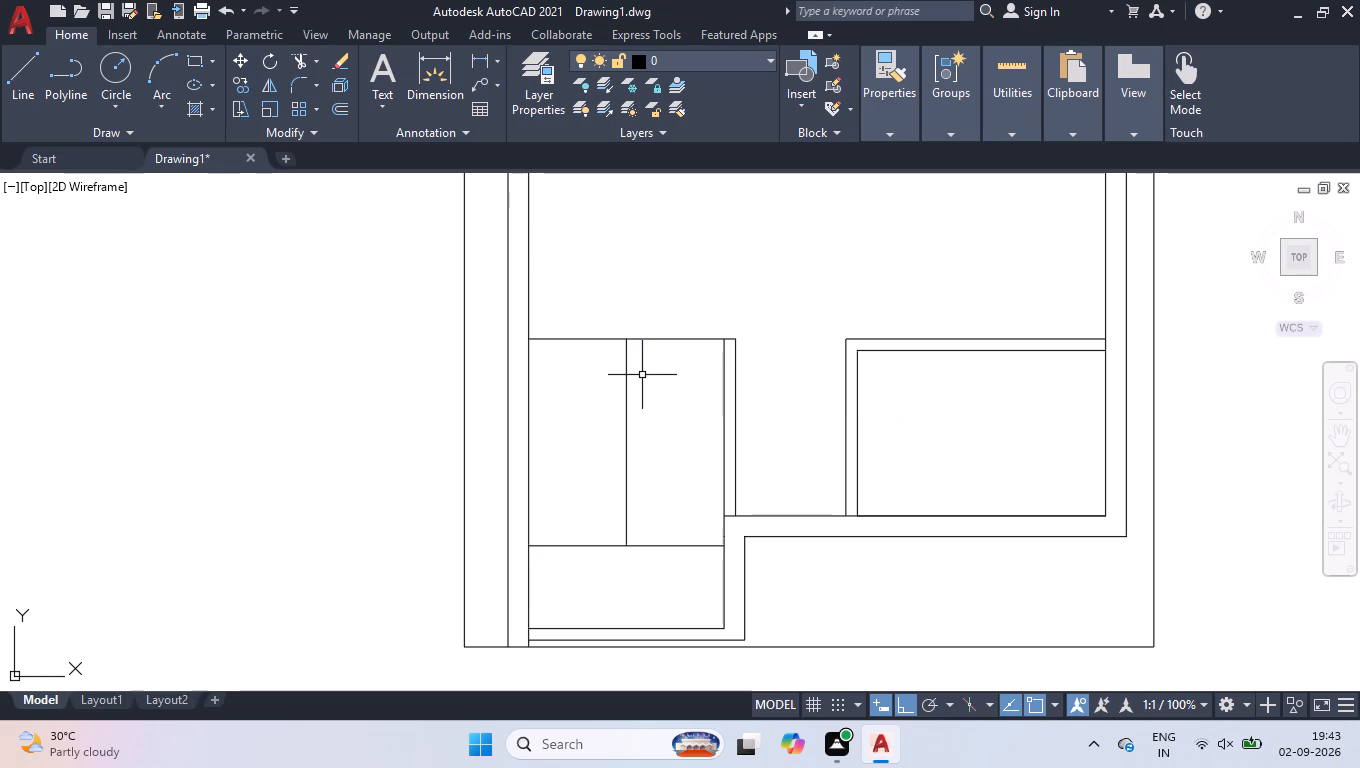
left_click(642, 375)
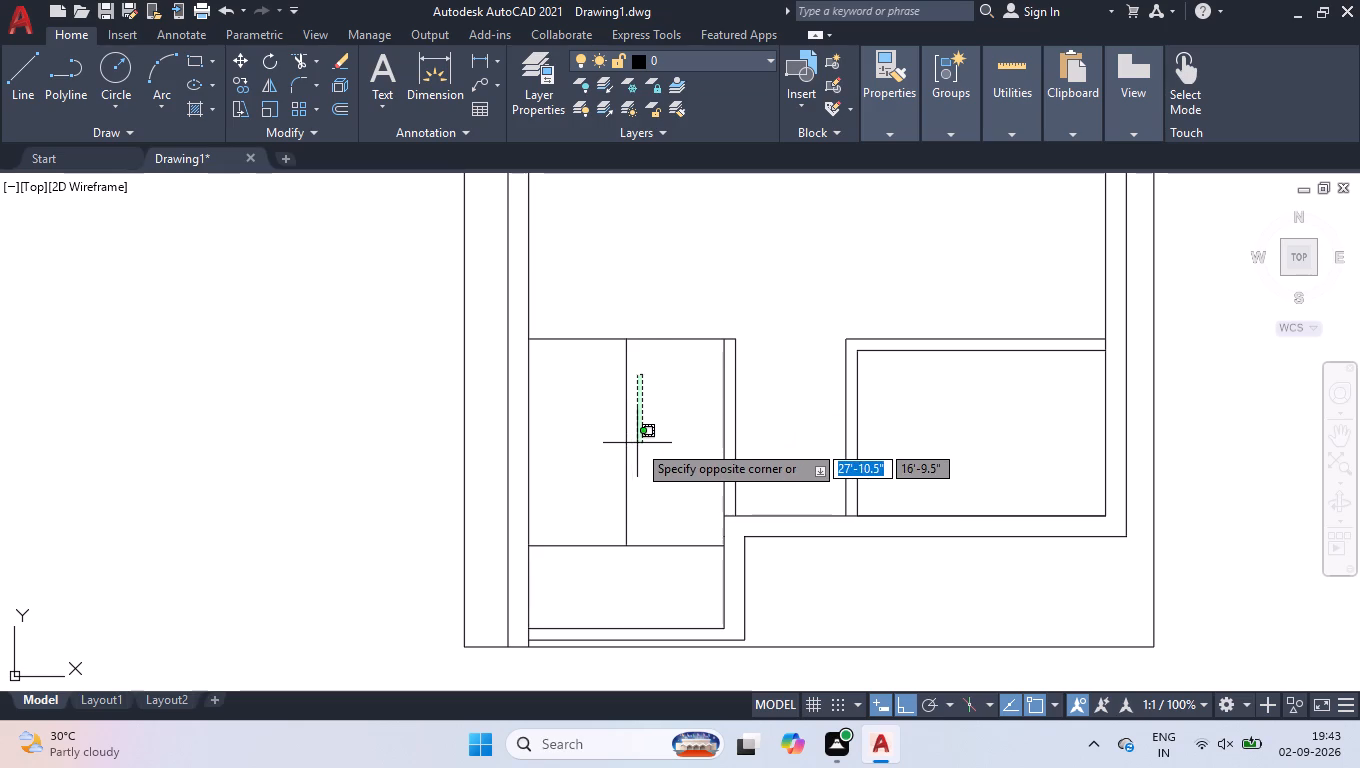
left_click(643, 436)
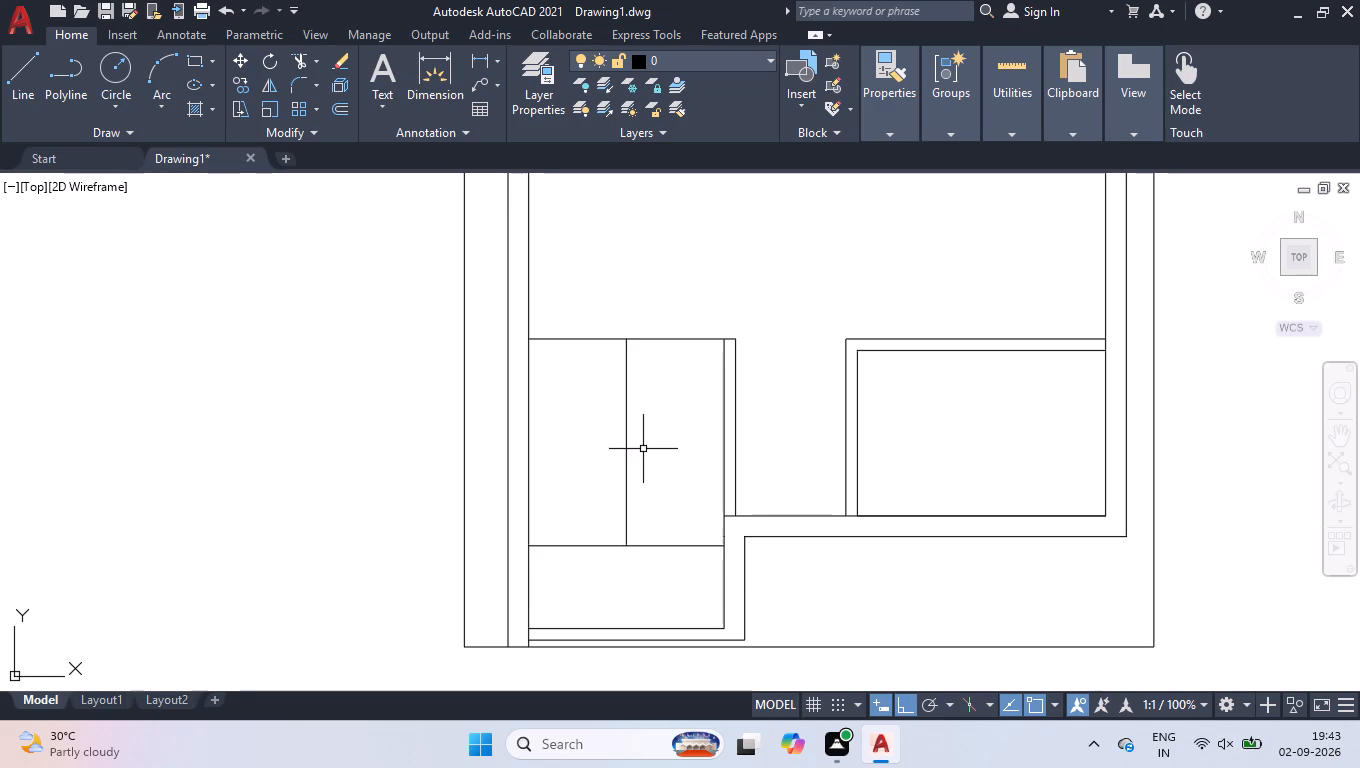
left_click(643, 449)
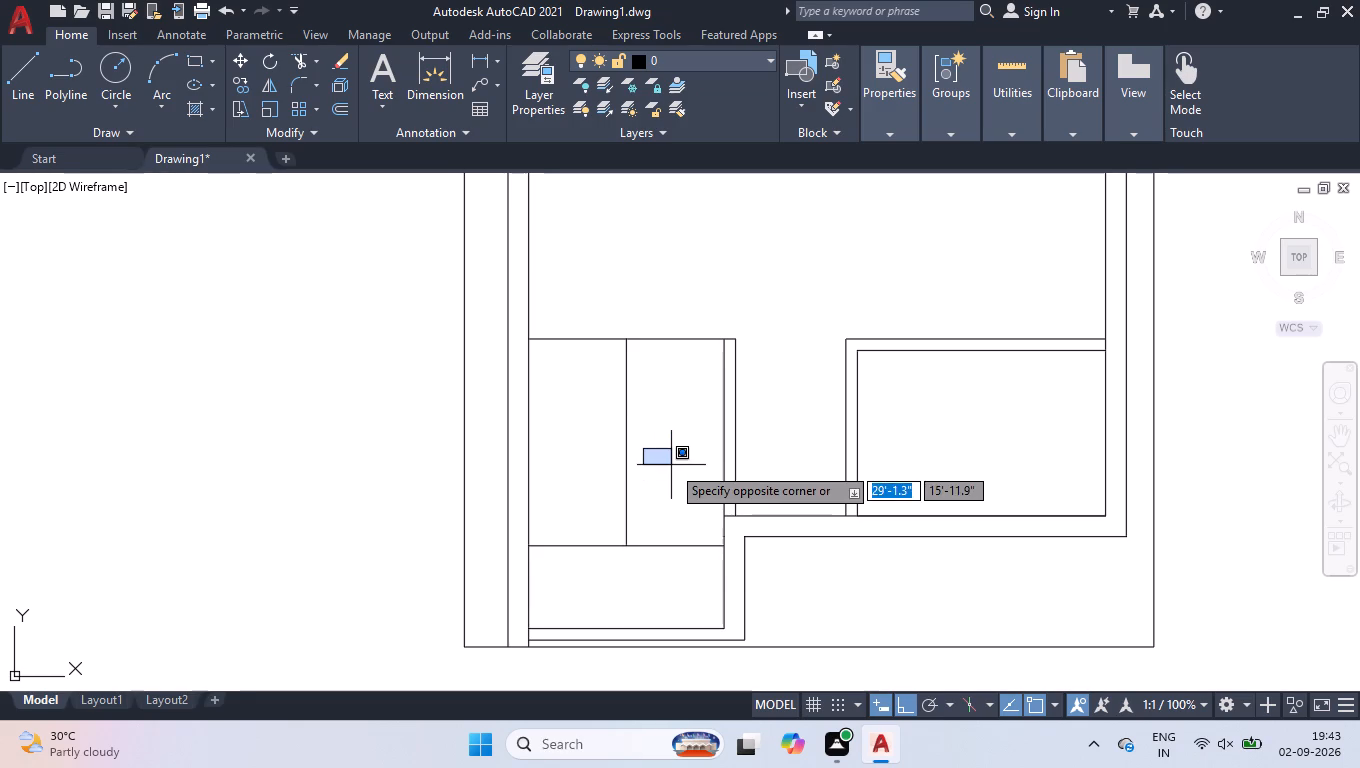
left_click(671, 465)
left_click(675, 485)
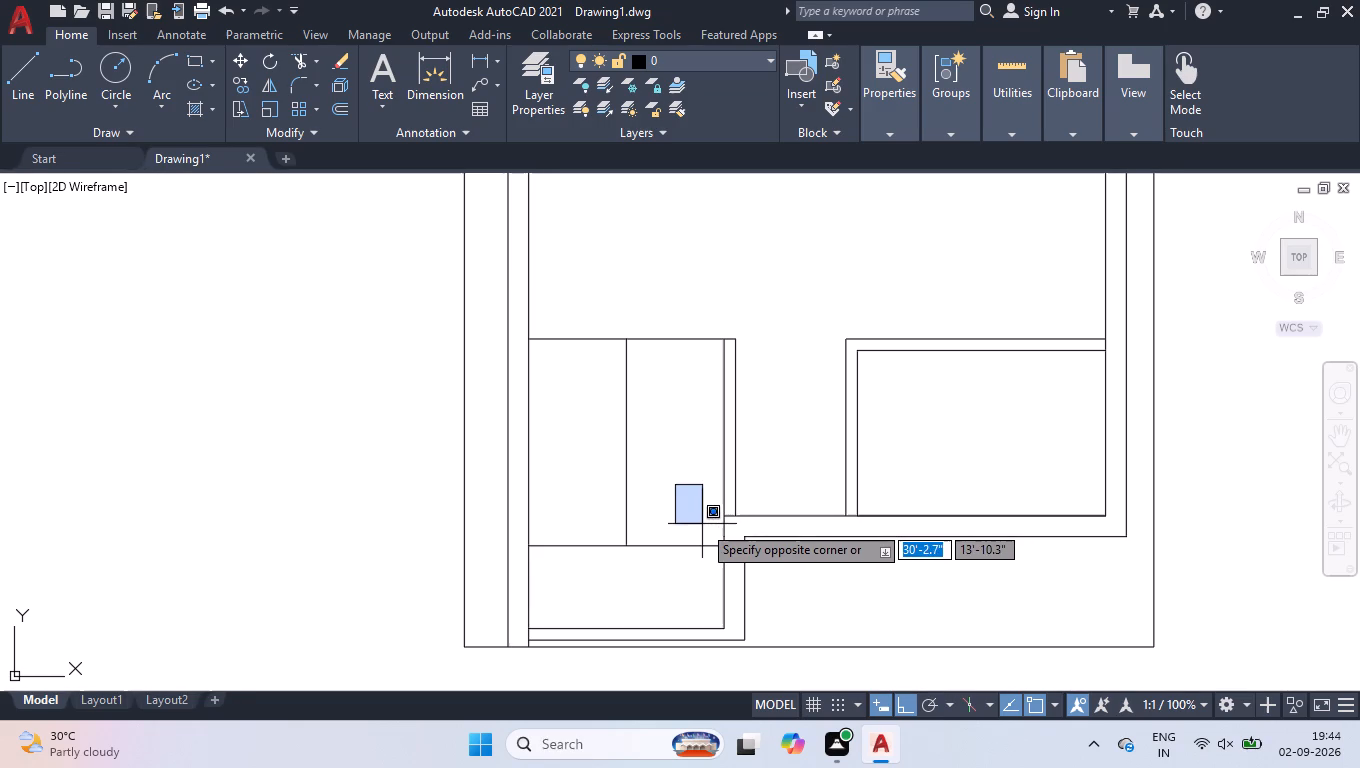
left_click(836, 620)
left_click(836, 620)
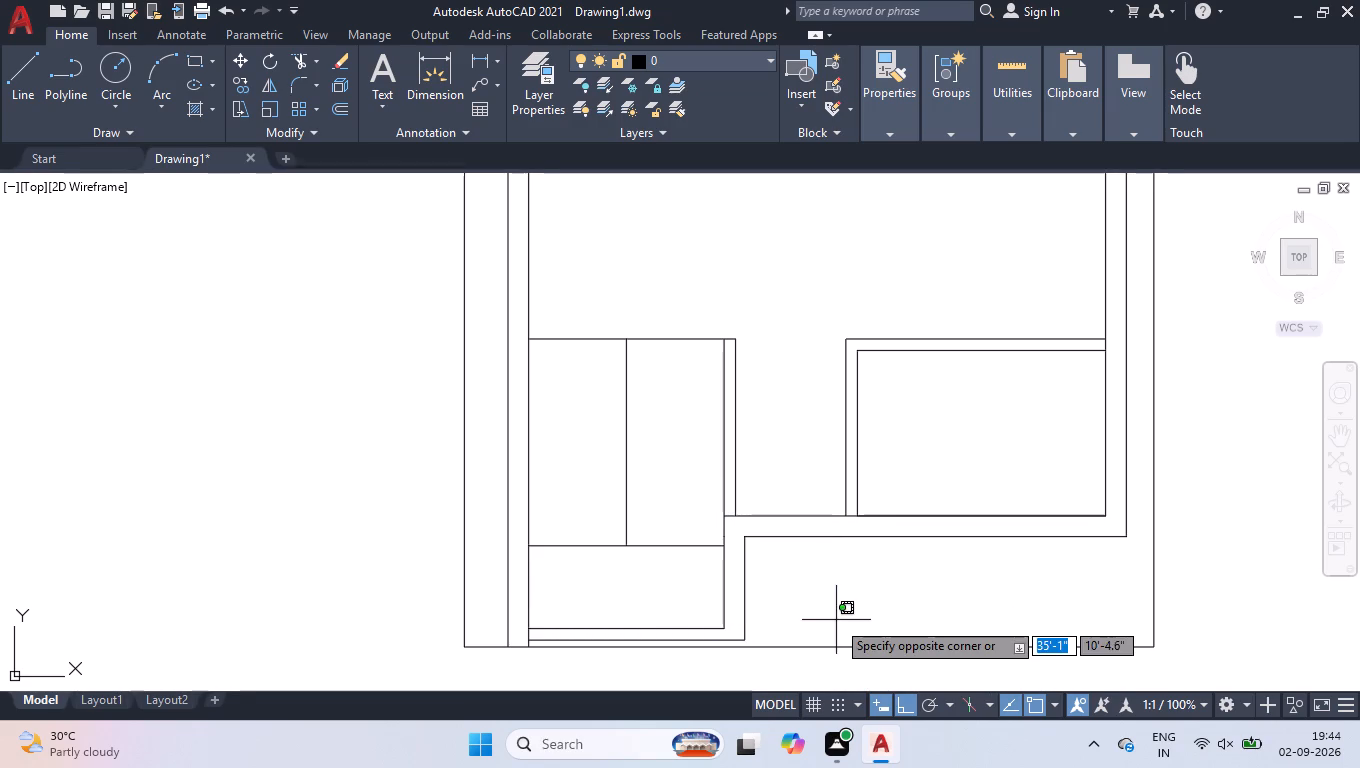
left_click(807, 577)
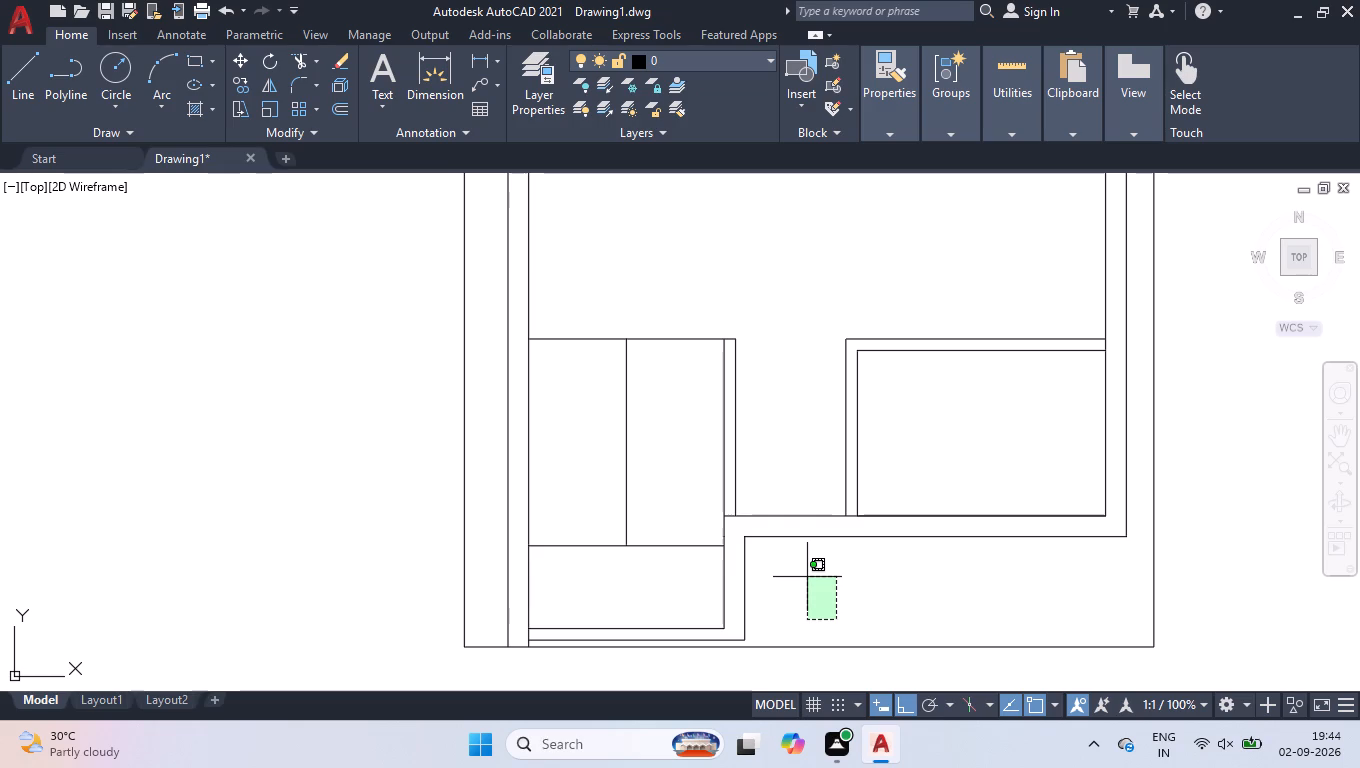
Delete the duplicate line lying along the bottom wall of the lower-right room.
left_click(995, 511)
left_click(996, 498)
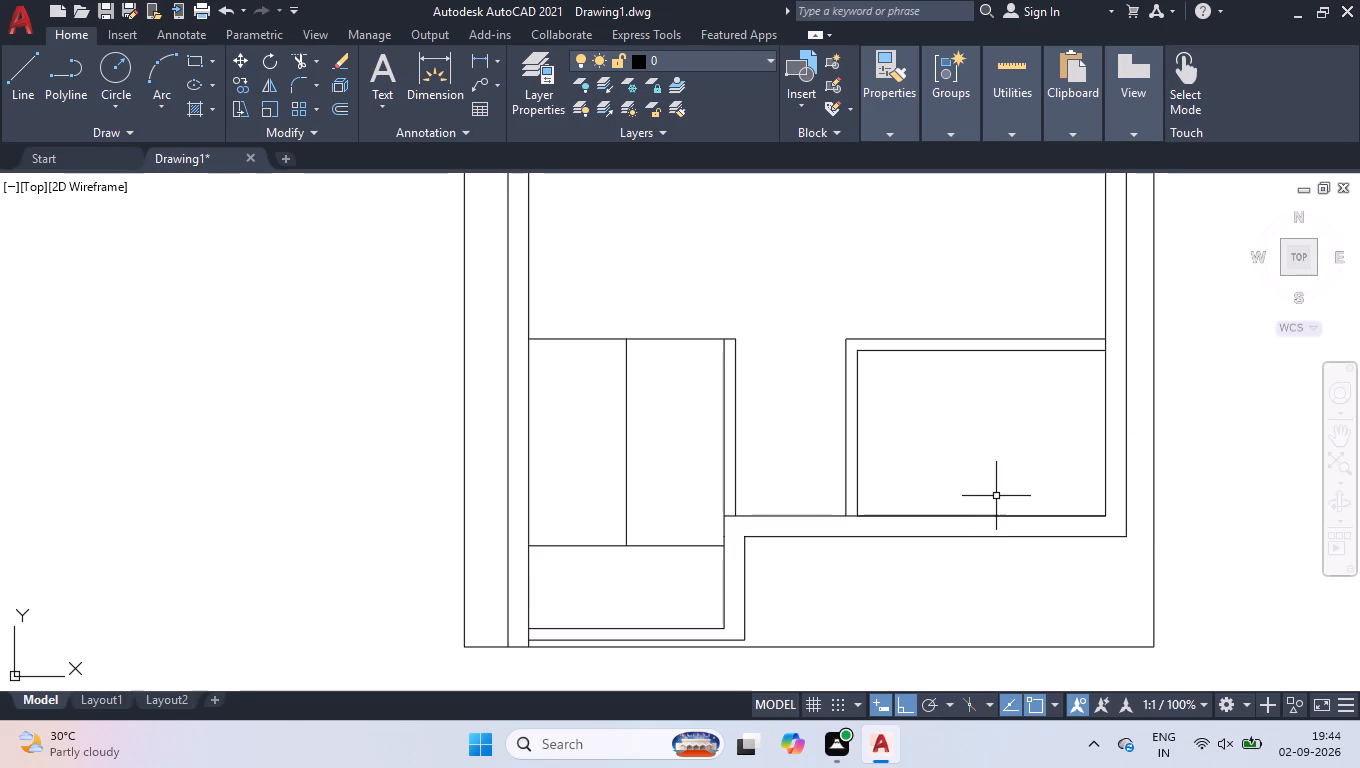
left_click(990, 515)
key("Delete")
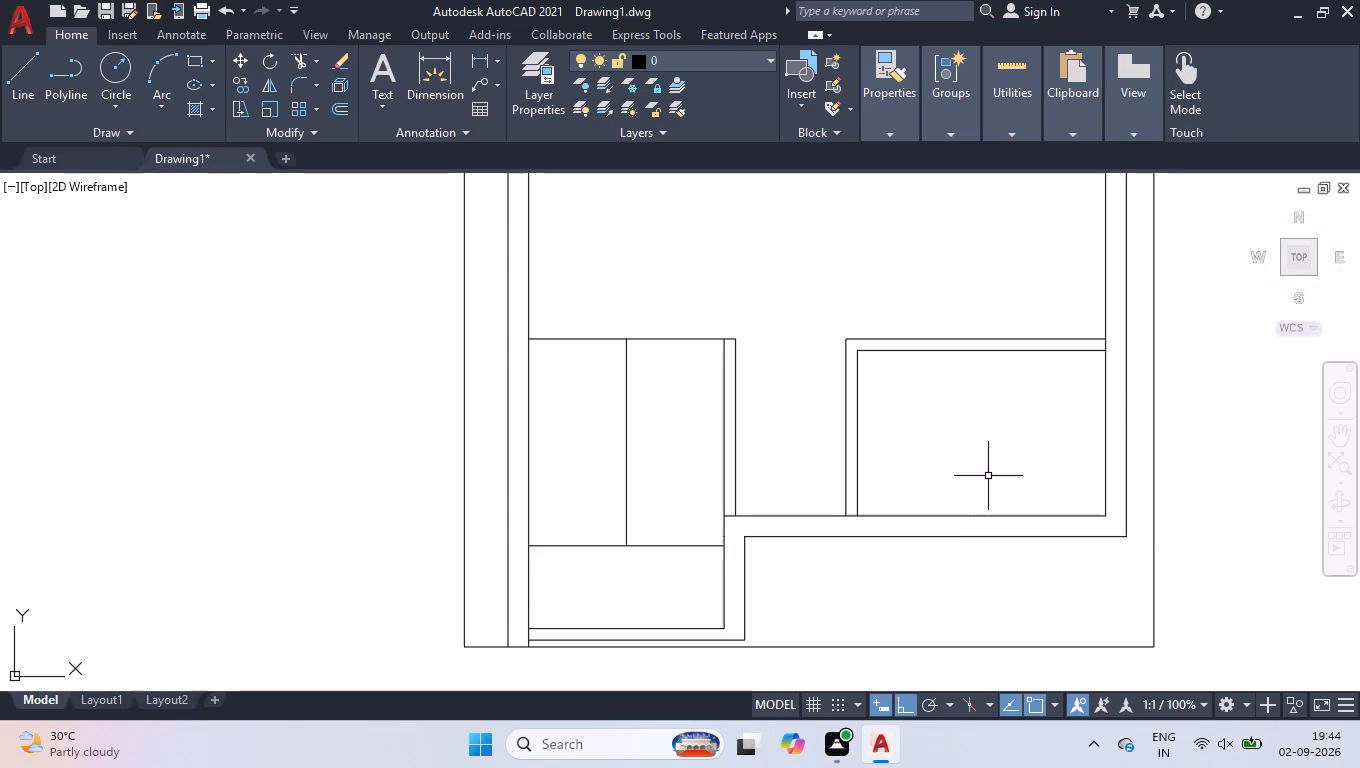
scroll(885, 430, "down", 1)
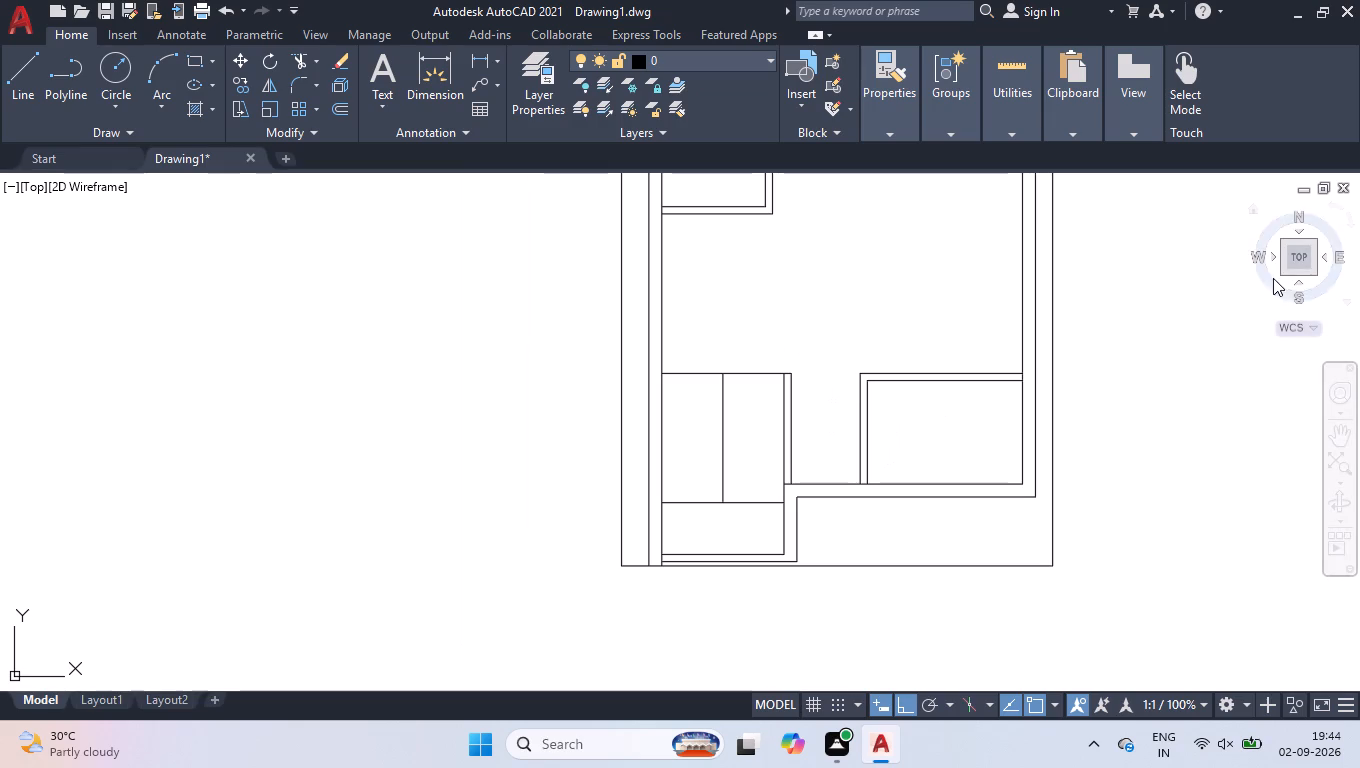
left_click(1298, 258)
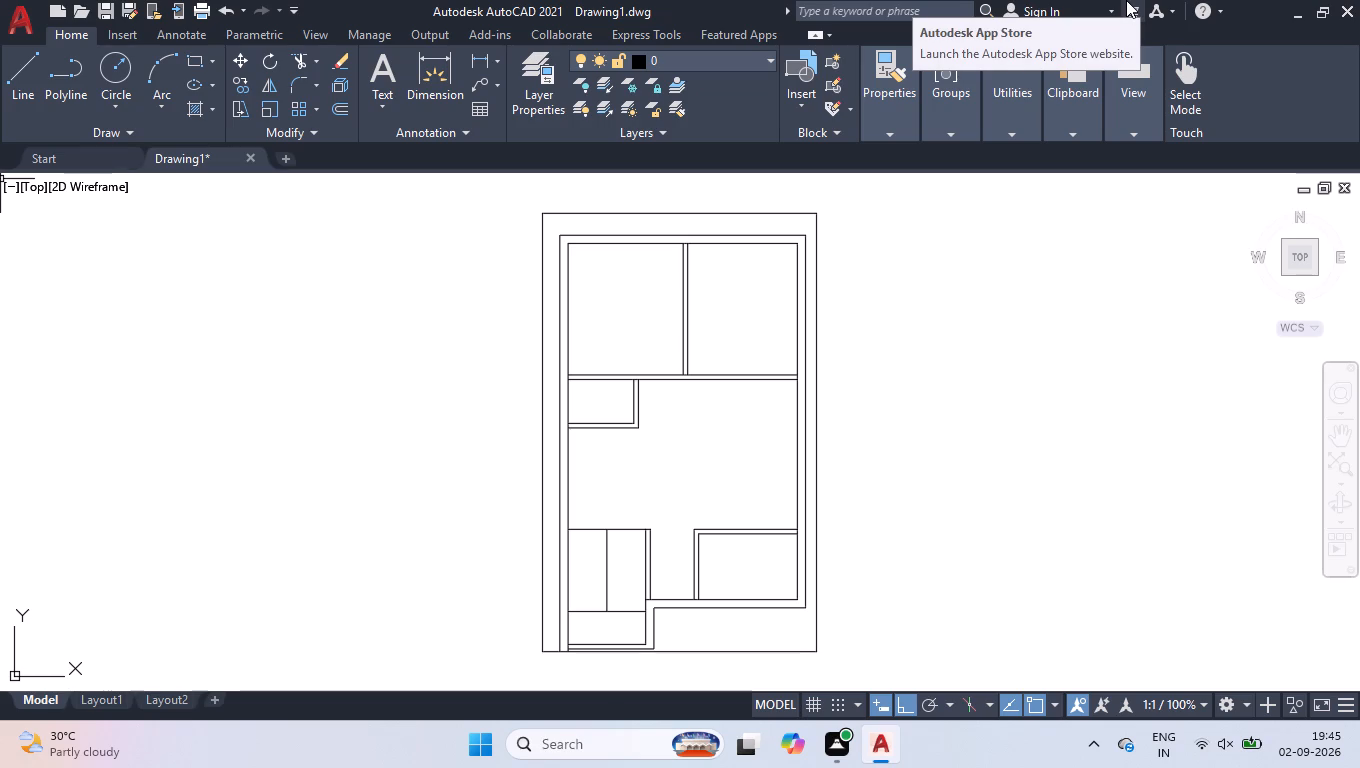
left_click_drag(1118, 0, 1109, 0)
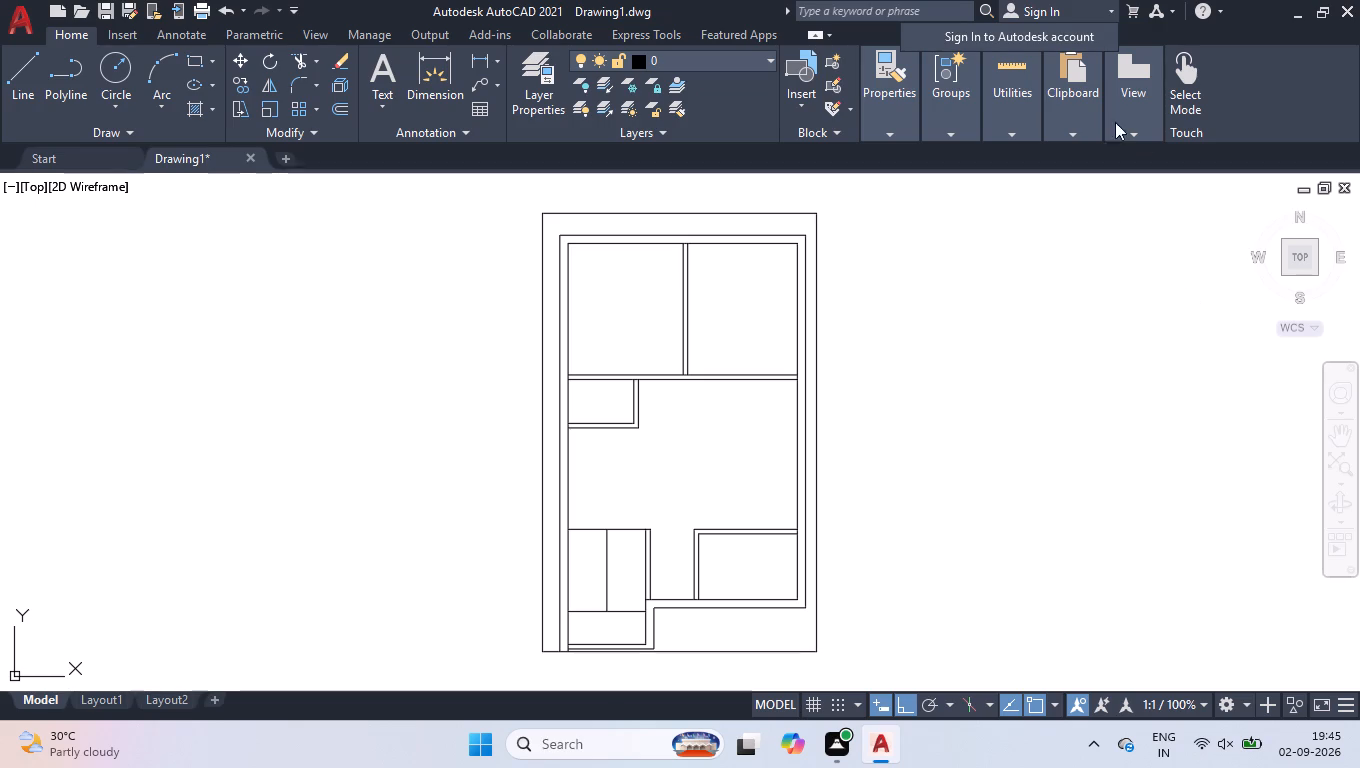
Trim the bottom wall's inner line between the faces of both vertical 5" partitions, beside the lower-right and lower-left rooms.
scroll(740, 648, "up", 1)
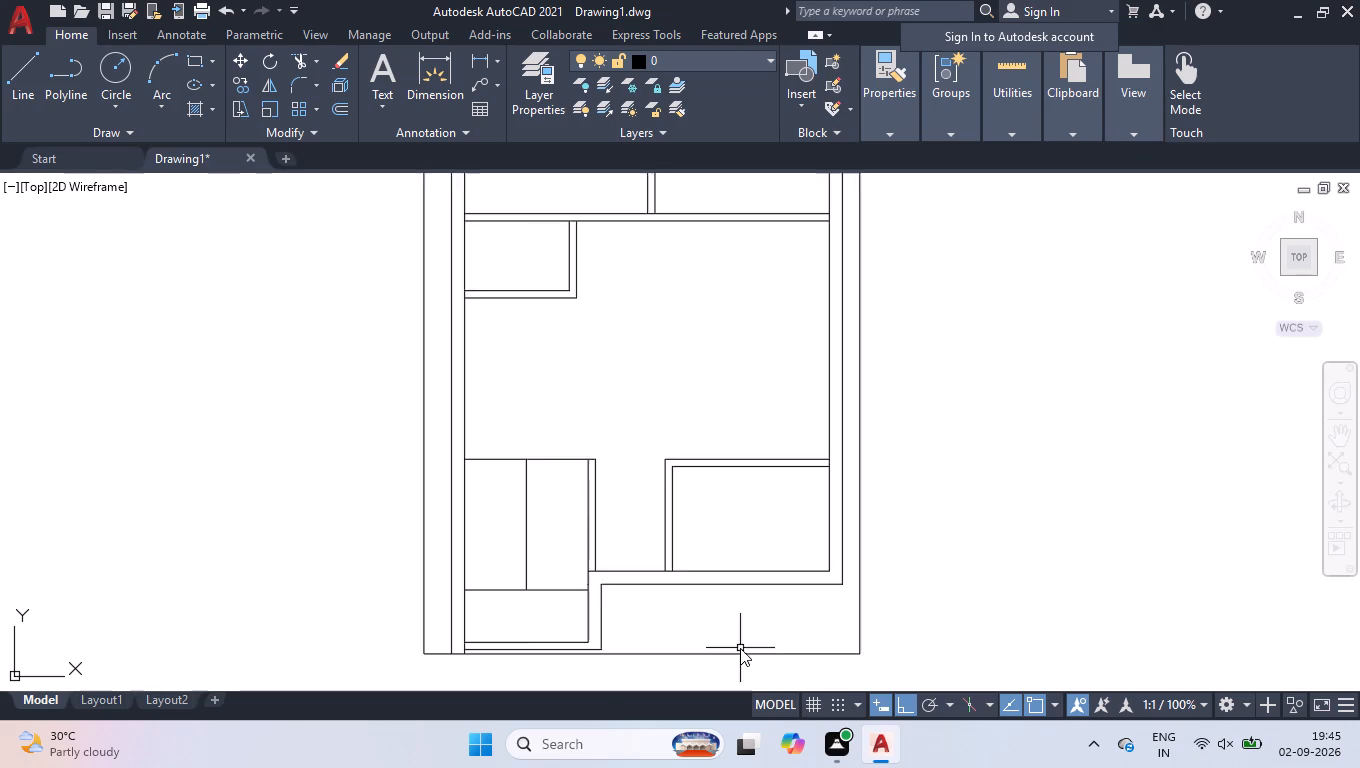
scroll(740, 648, "up", 1)
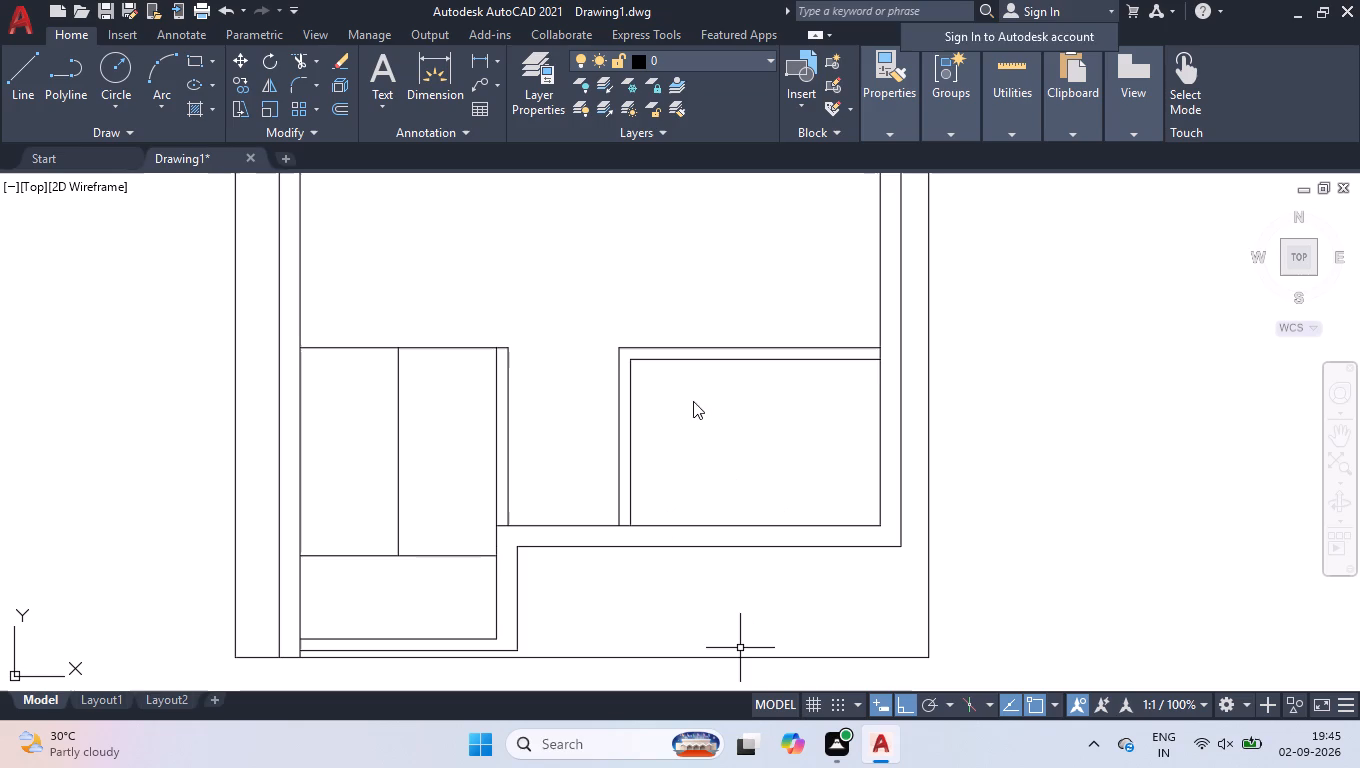
left_click(701, 428)
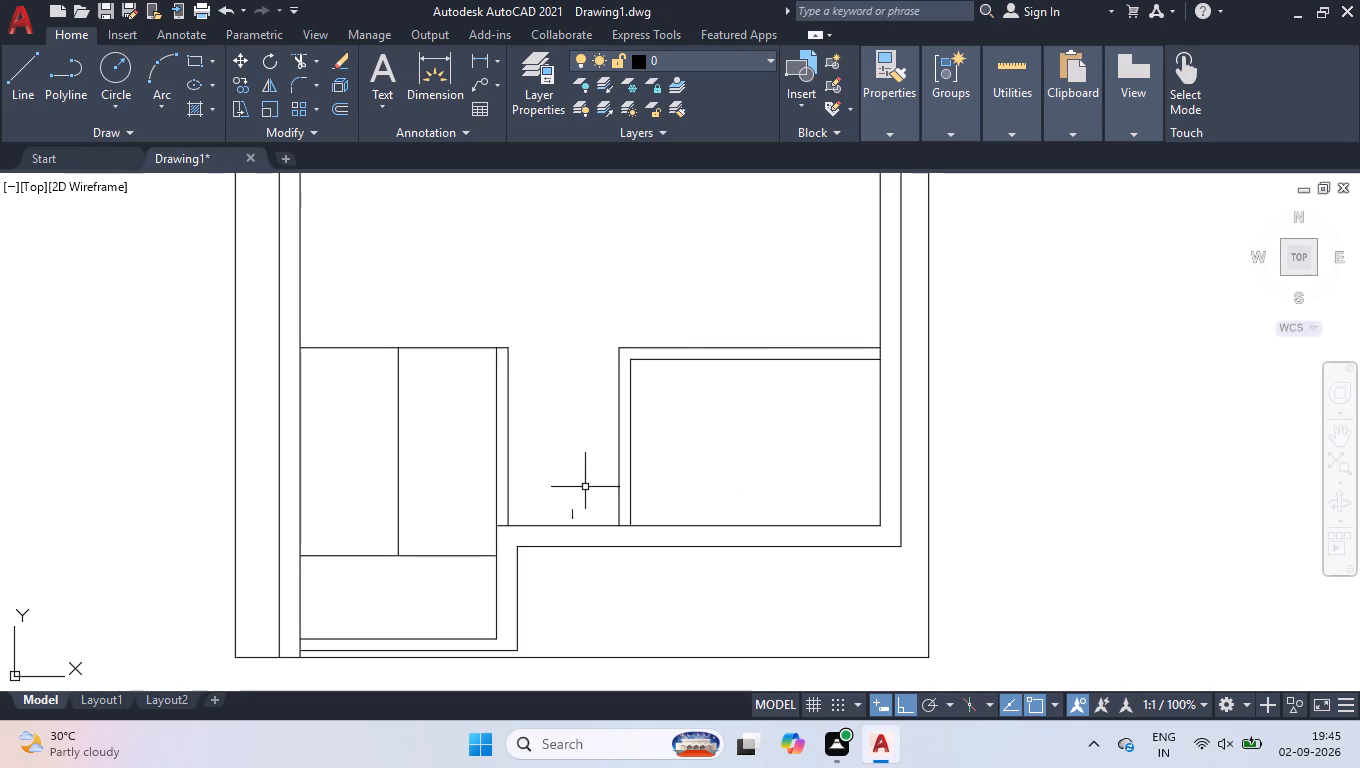
type("tr")
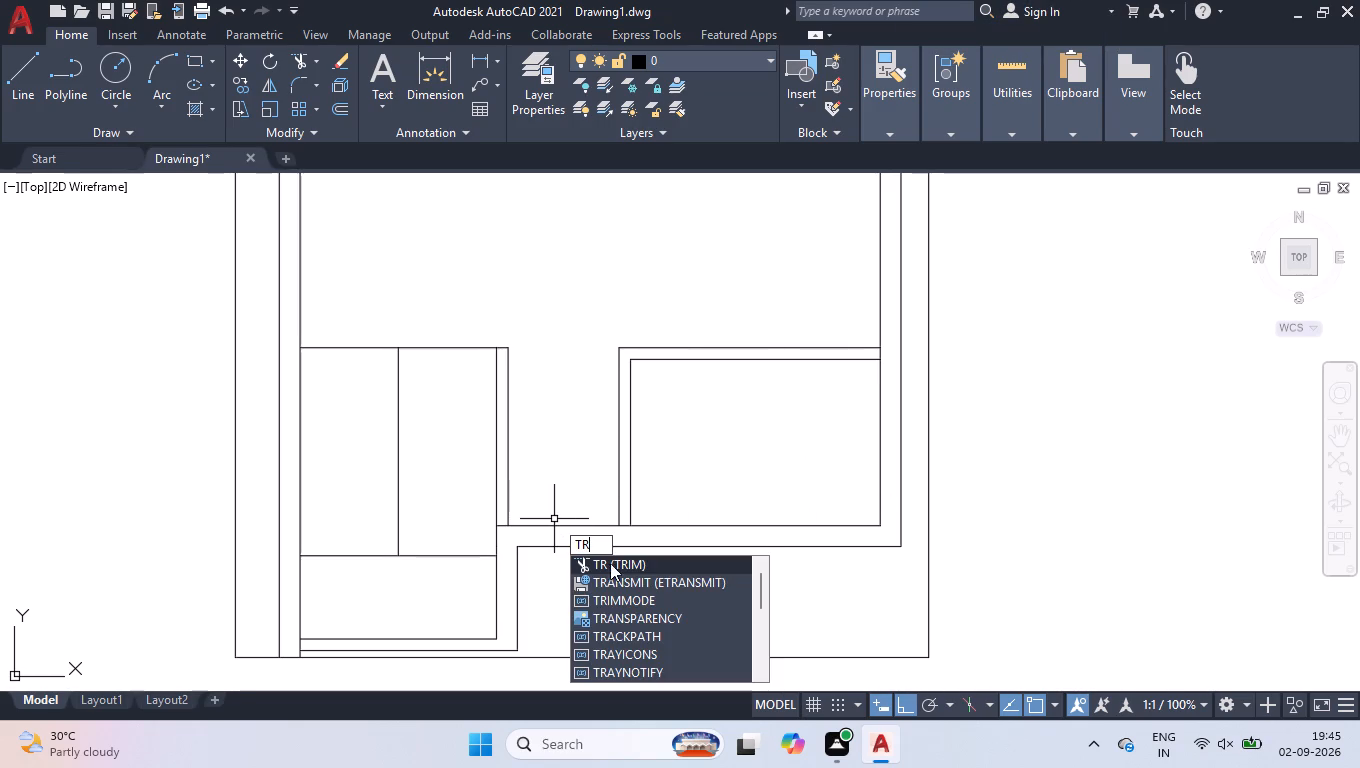
left_click(612, 569)
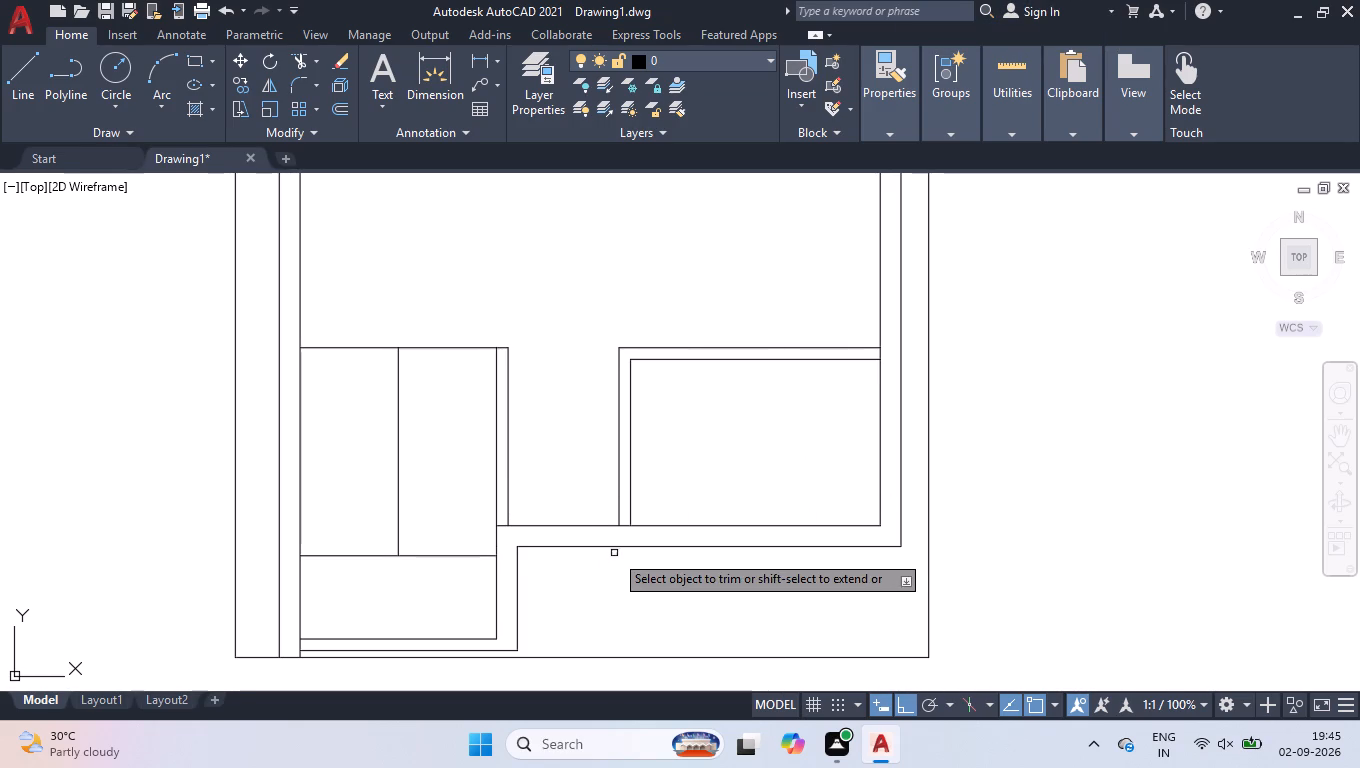
scroll(623, 535, "up", 4)
left_click(589, 456)
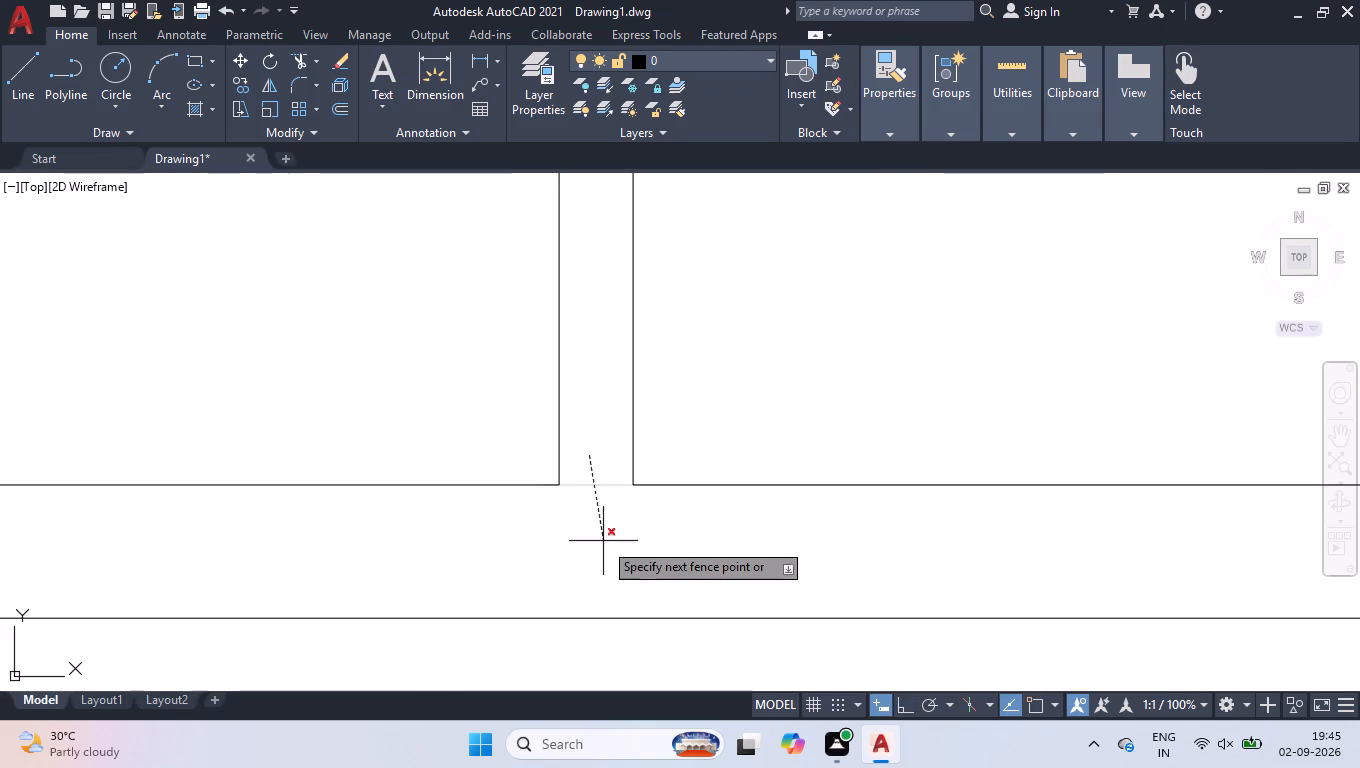
left_click(603, 541)
scroll(608, 535, "down", 2)
scroll(282, 527, "up", 2)
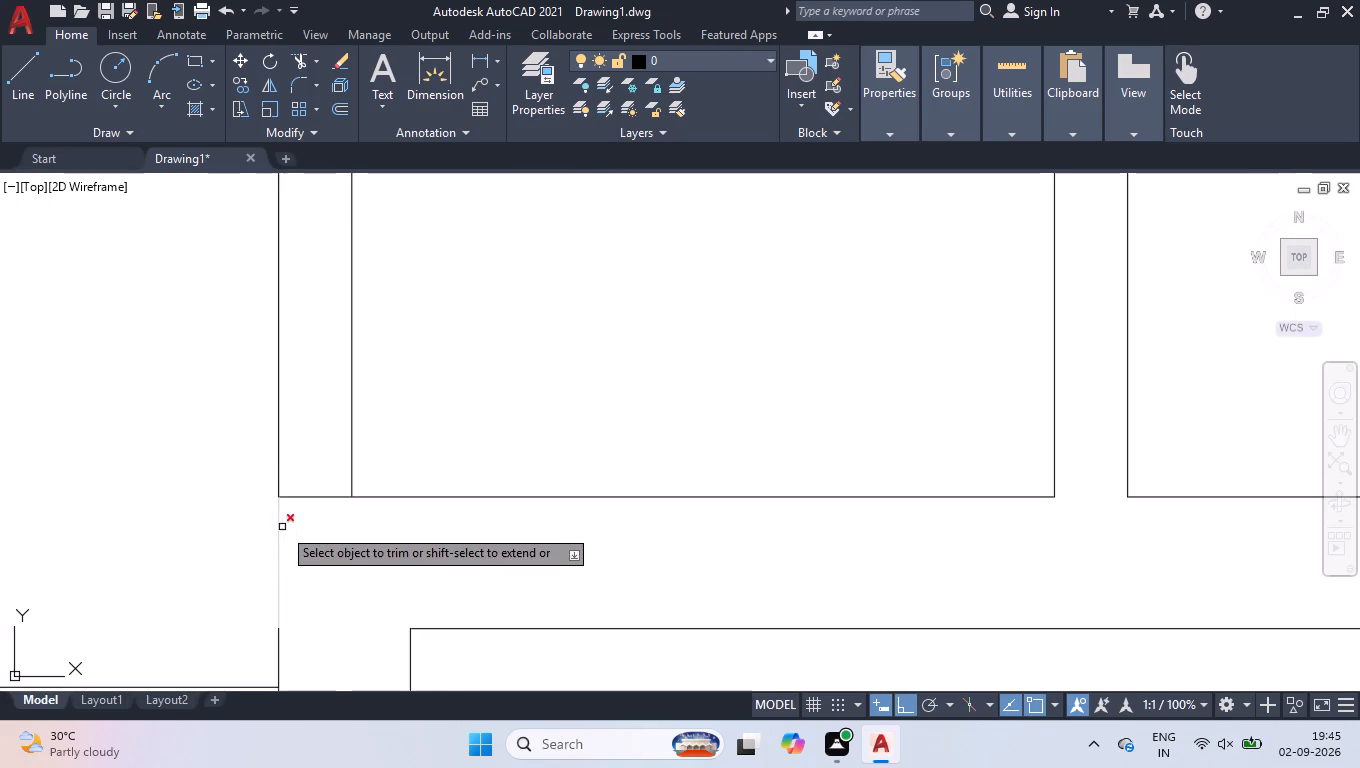
left_click(318, 462)
left_click(320, 542)
key("Return")
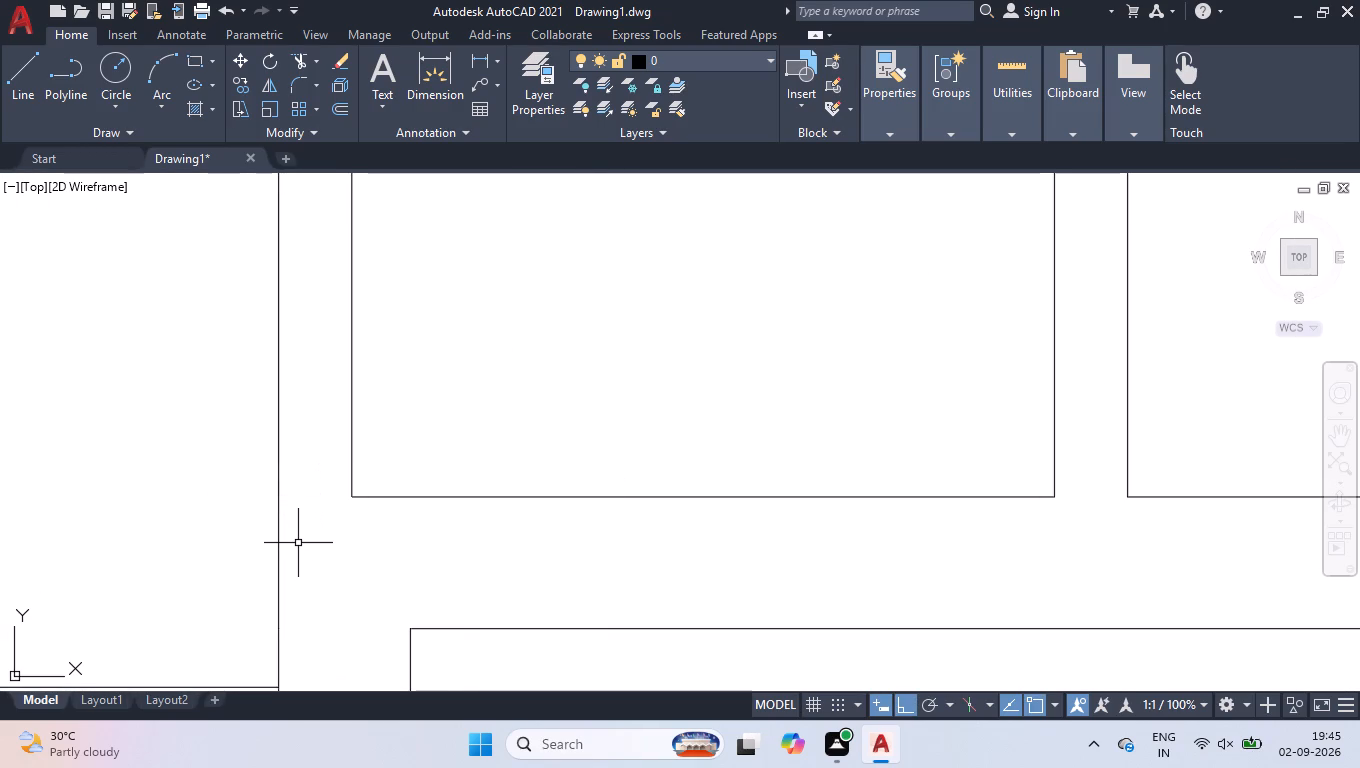
Join the collinear segments of the vertical line along the right side of the lower-left rooms.
scroll(300, 554, "down", 2)
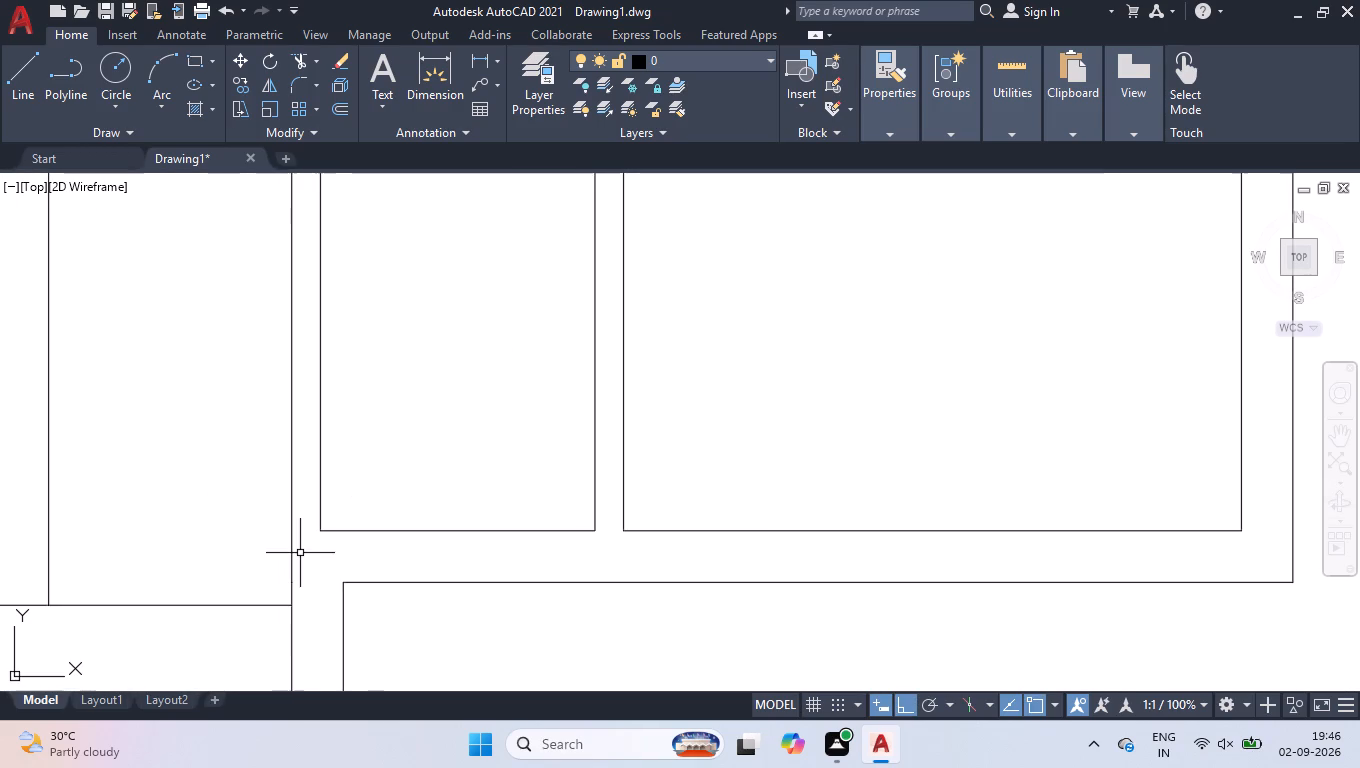
left_click(300, 553)
left_click(277, 584)
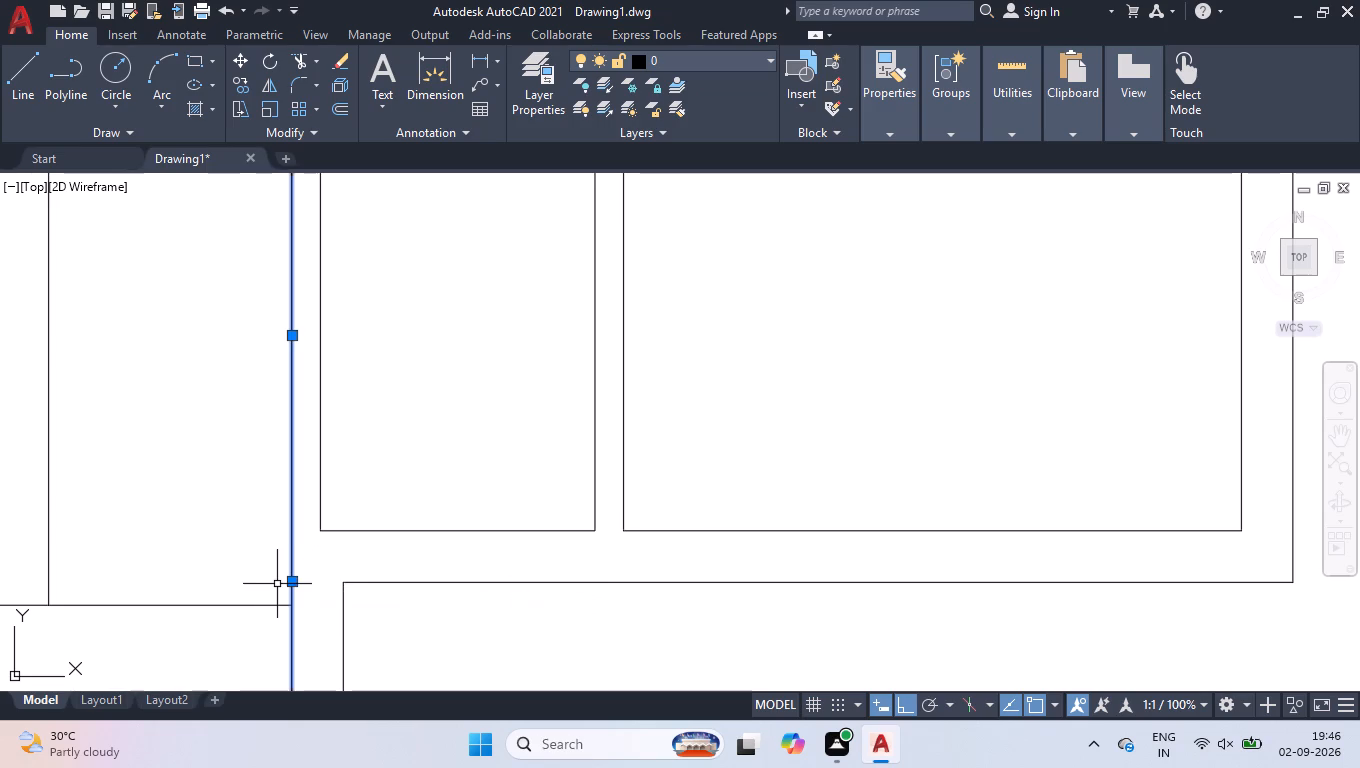
key("j")
key("Return")
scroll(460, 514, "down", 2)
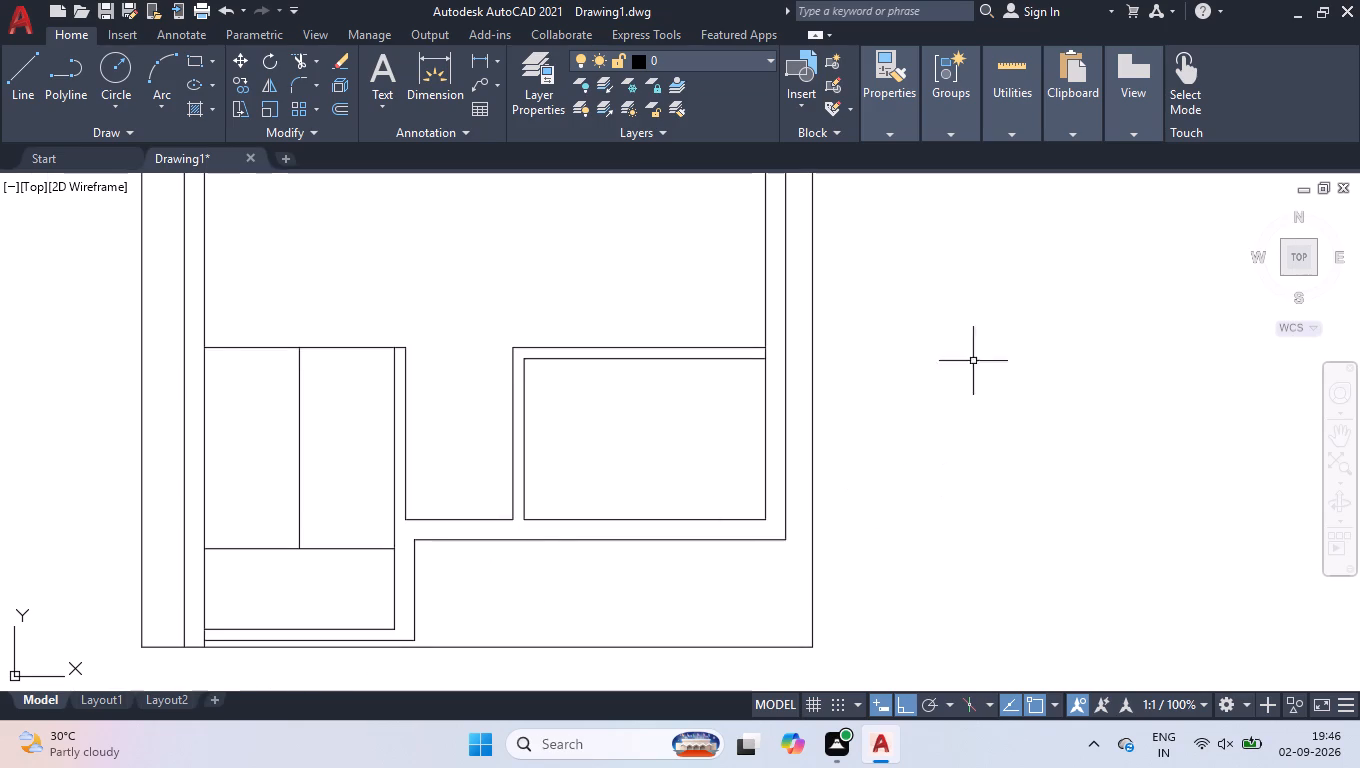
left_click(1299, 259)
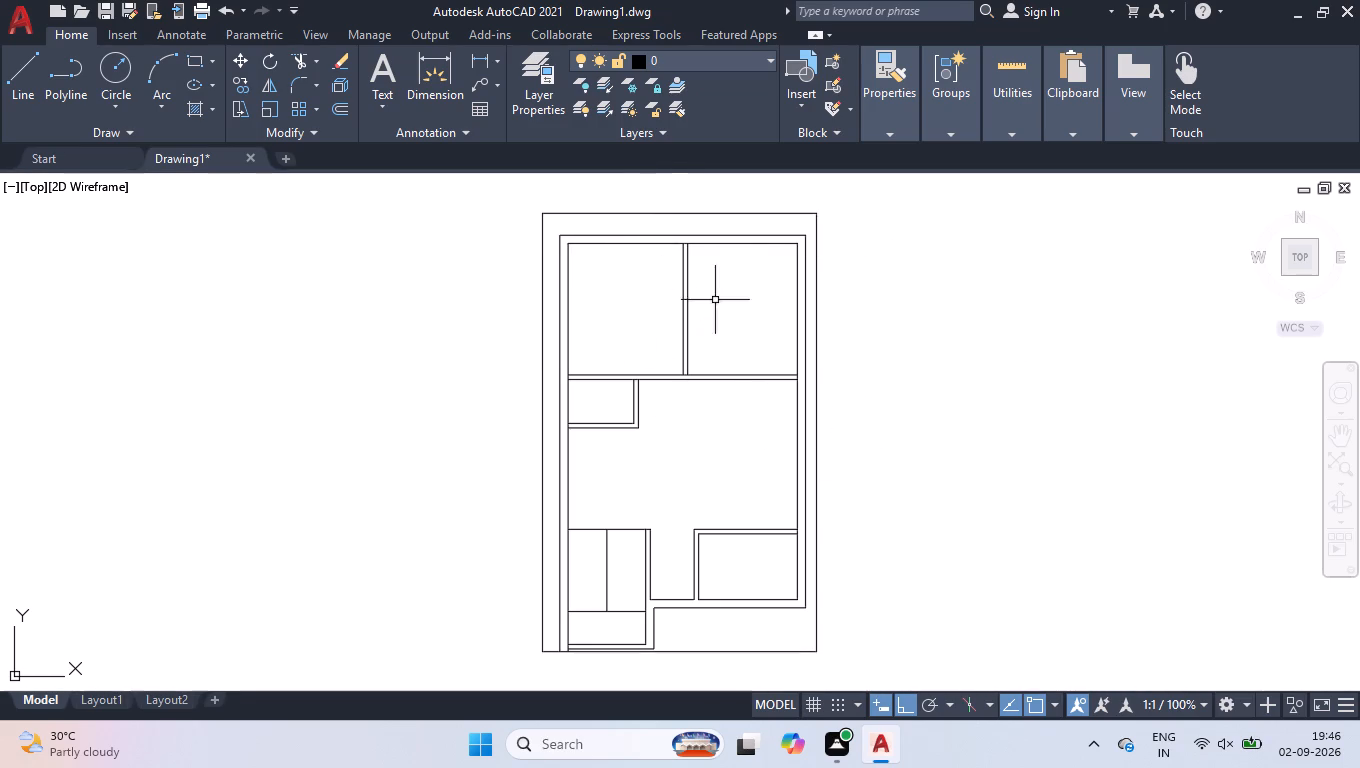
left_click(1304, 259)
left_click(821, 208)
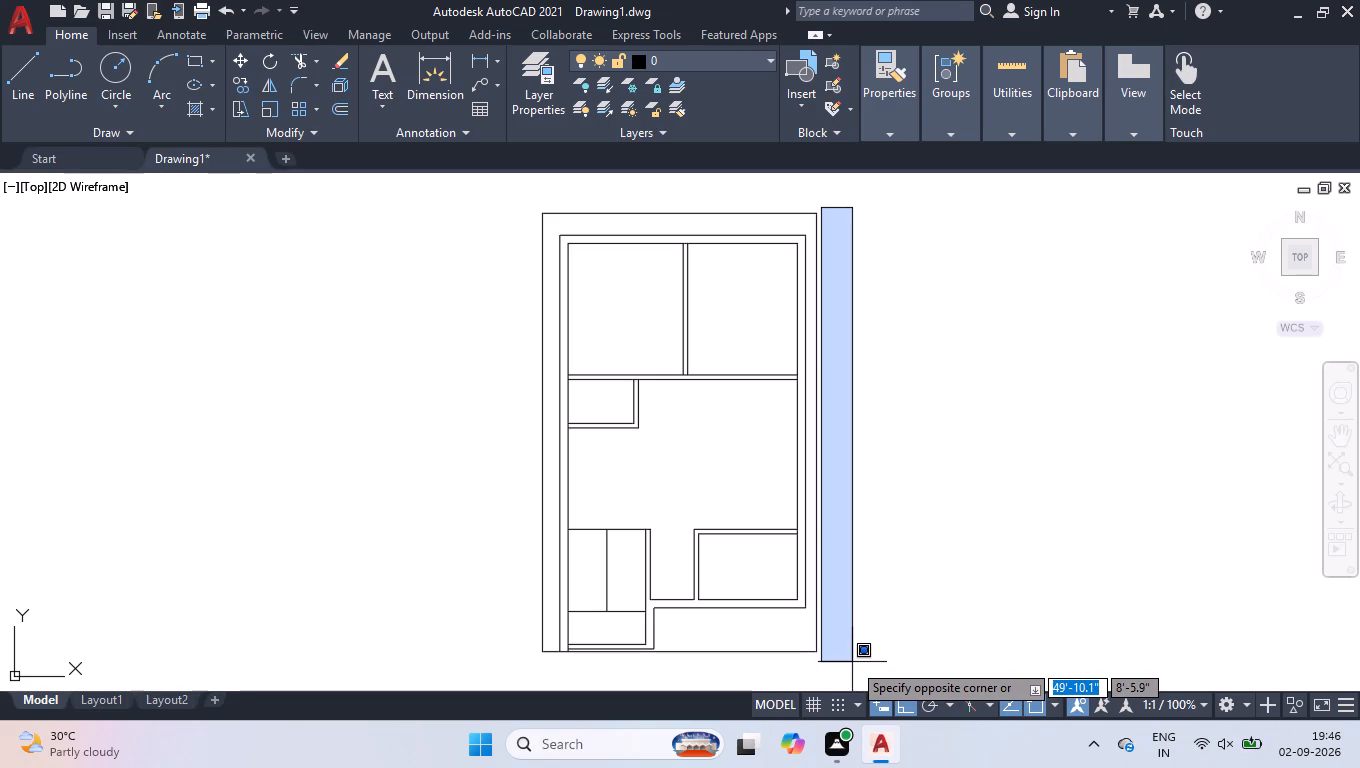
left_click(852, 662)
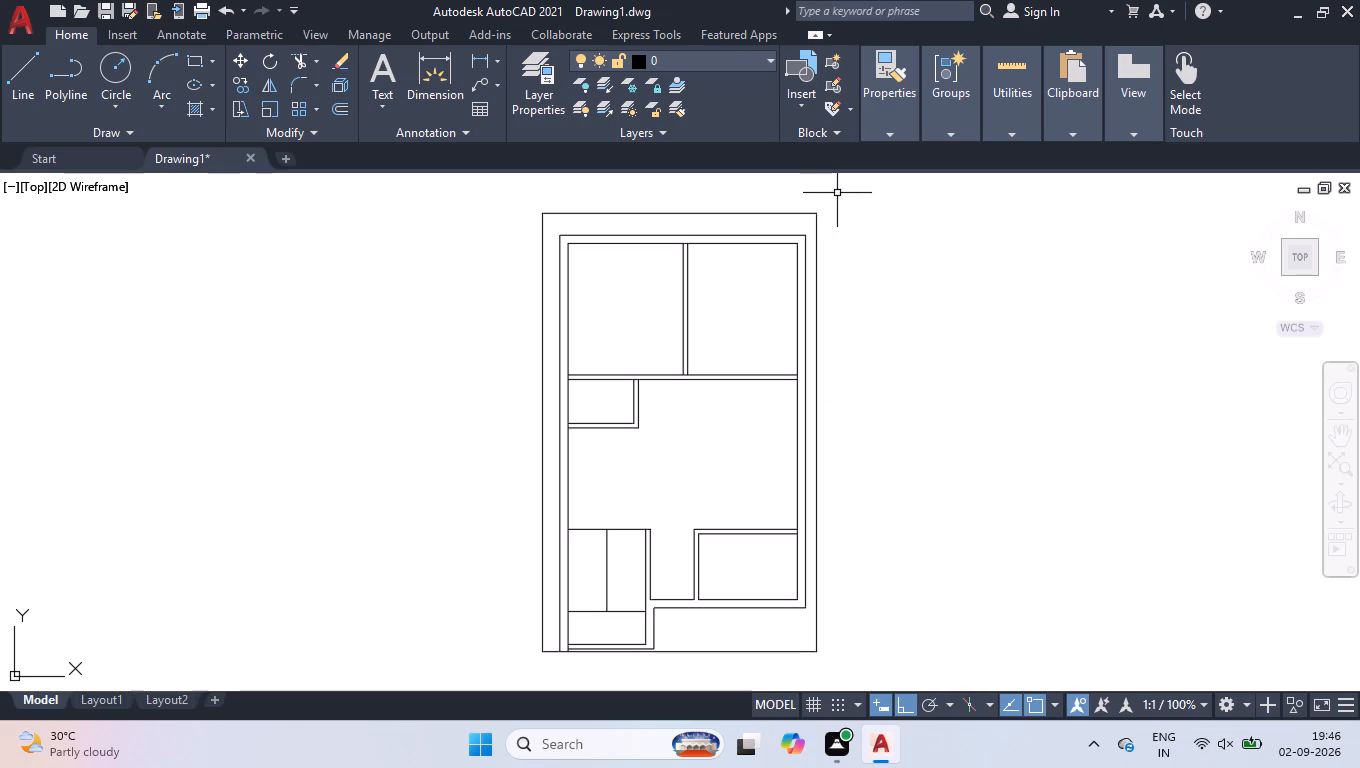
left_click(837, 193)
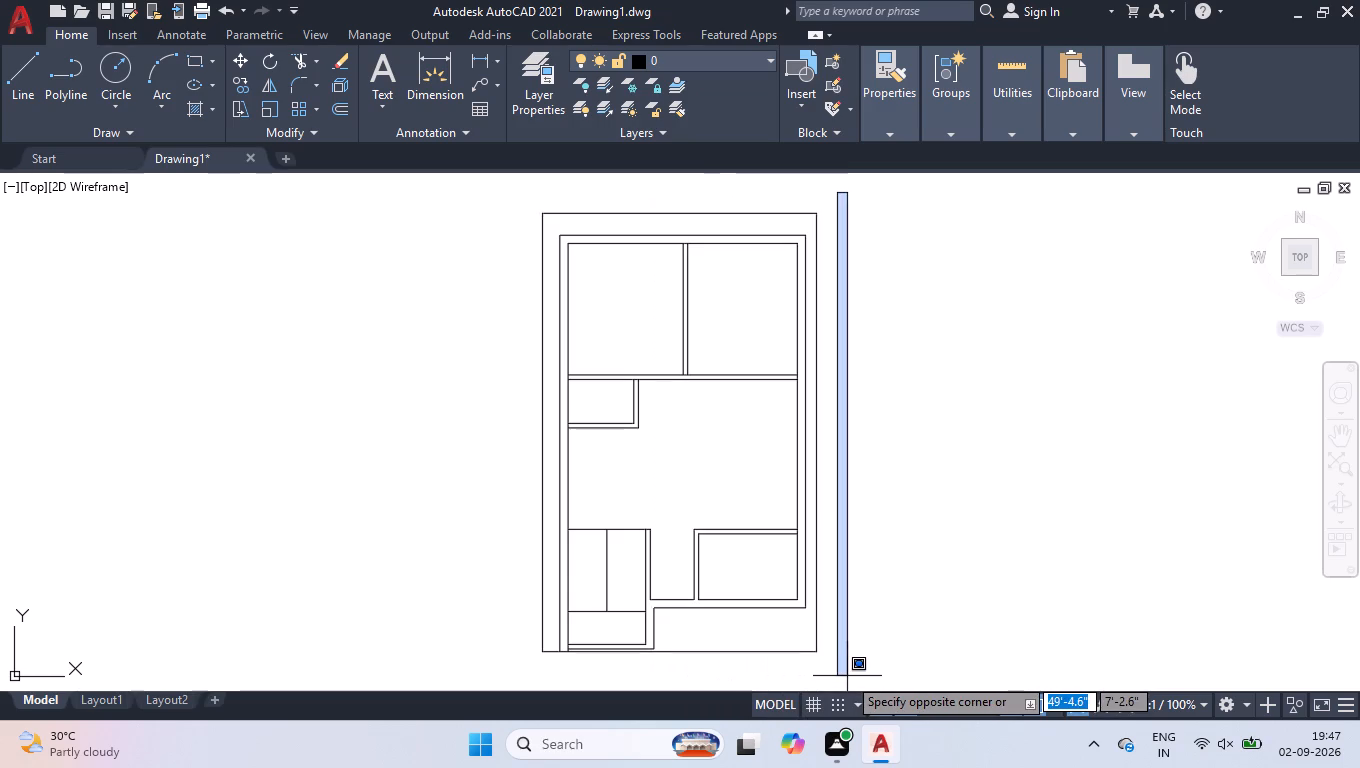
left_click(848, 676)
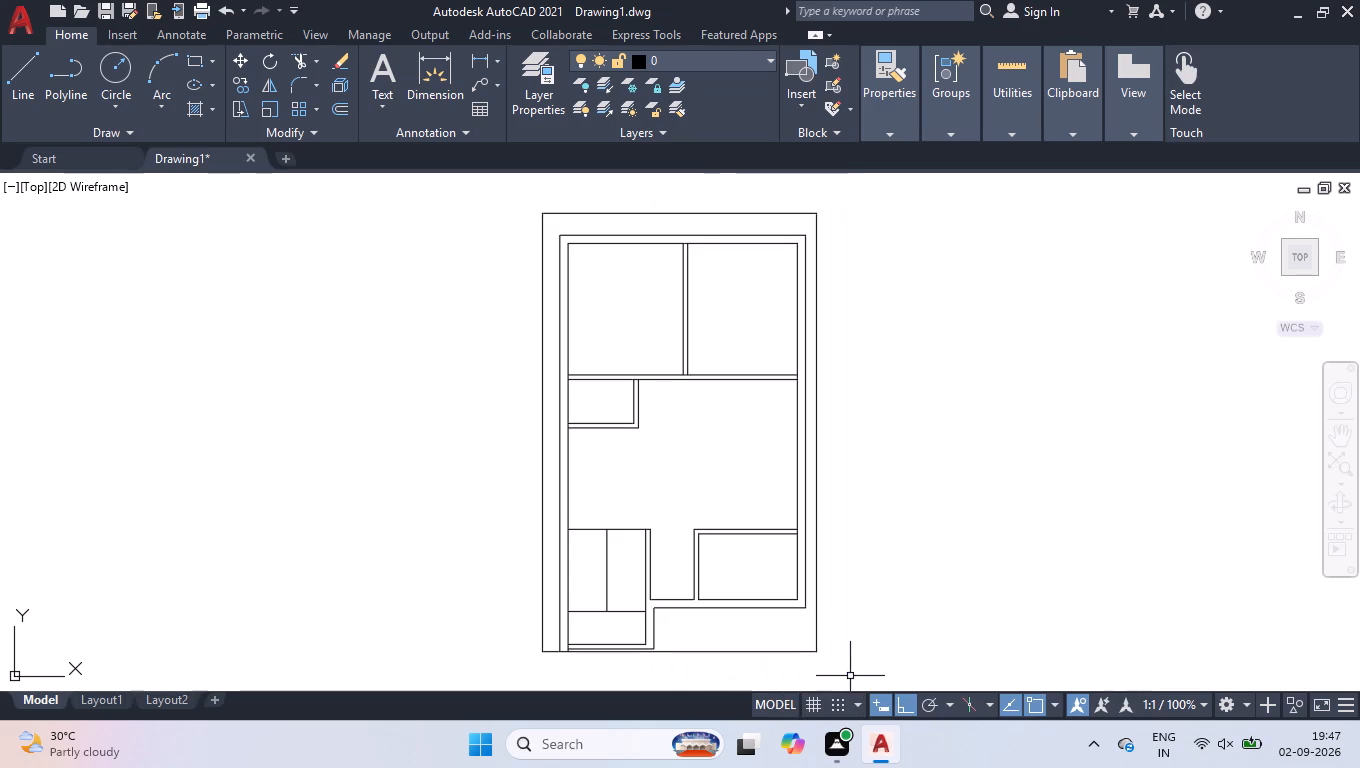
Trim the line pieces crossing the small left room's partition junctions: at its top-right corner and twice along the left outer wall.
scroll(628, 382, "up", 4)
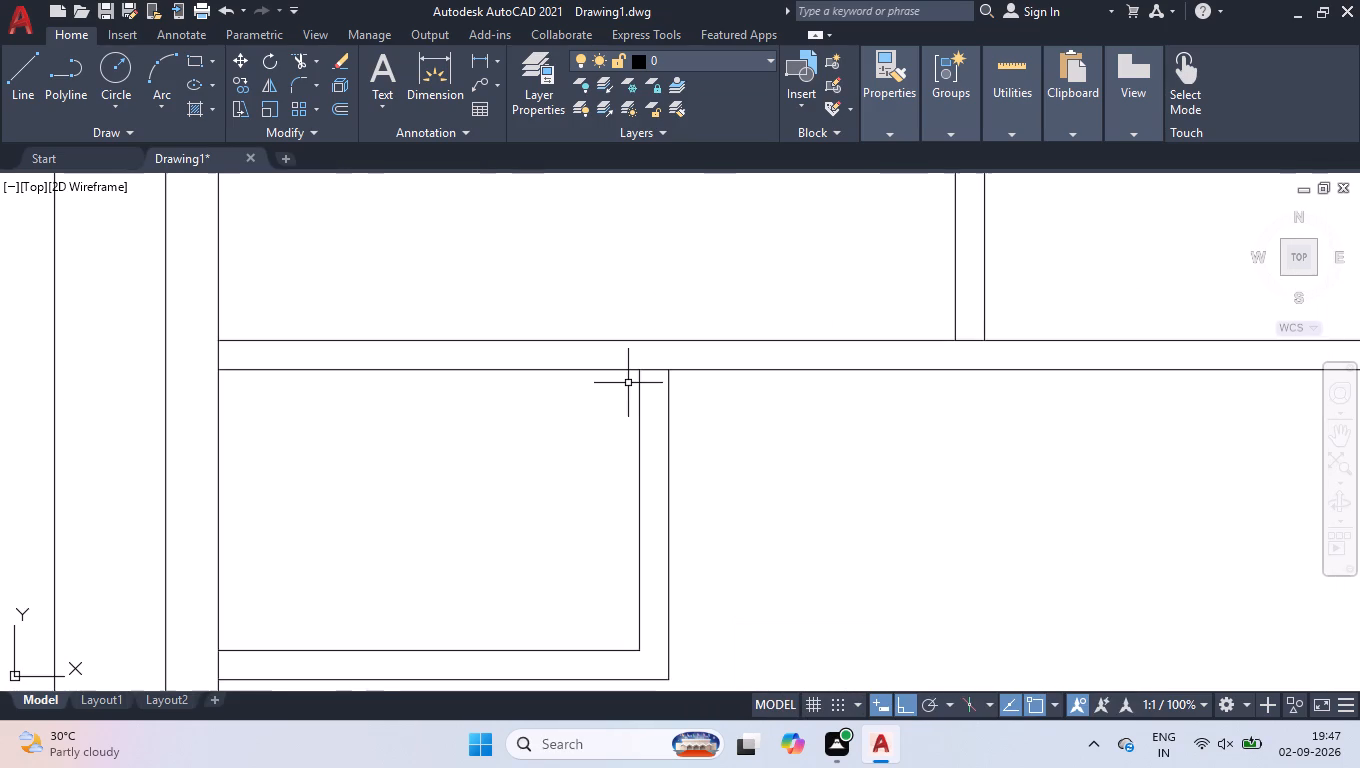
type("tr")
key("Return")
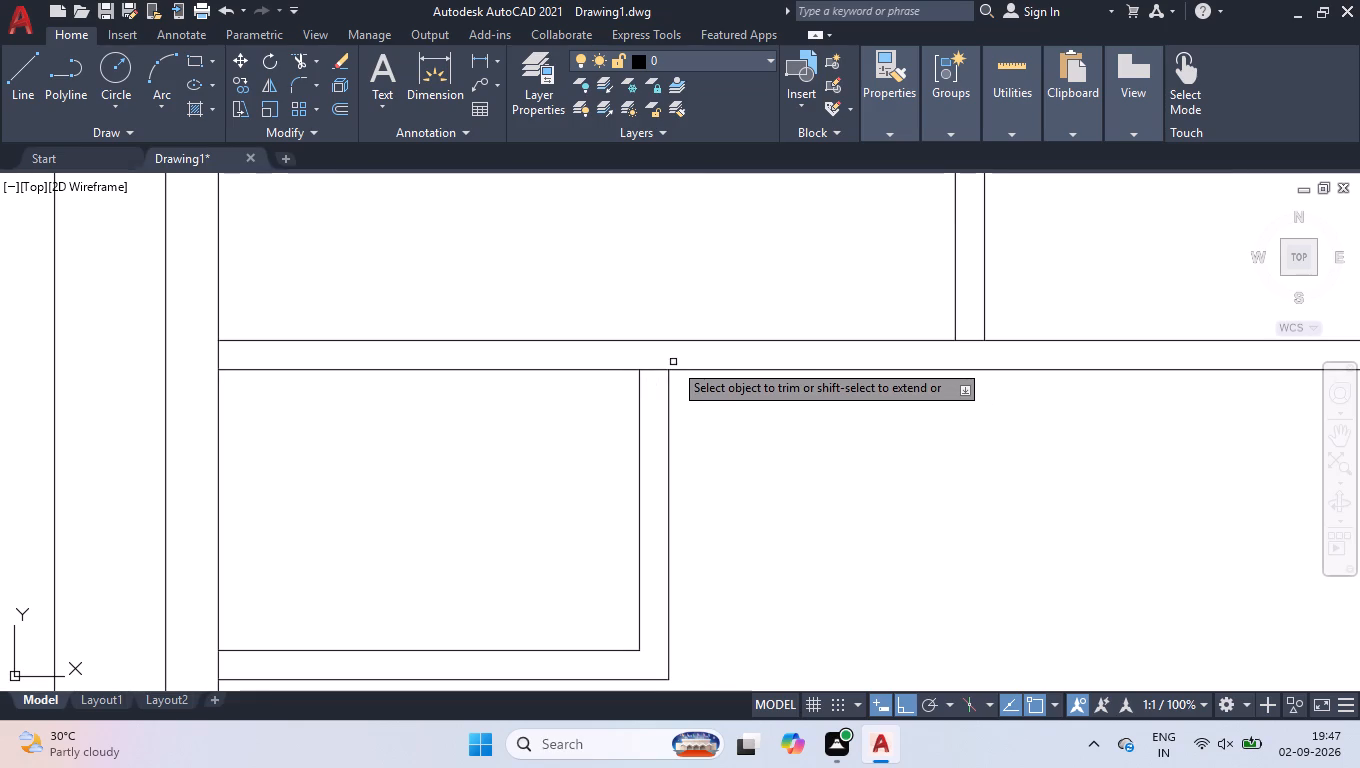
left_click(655, 358)
left_click(653, 386)
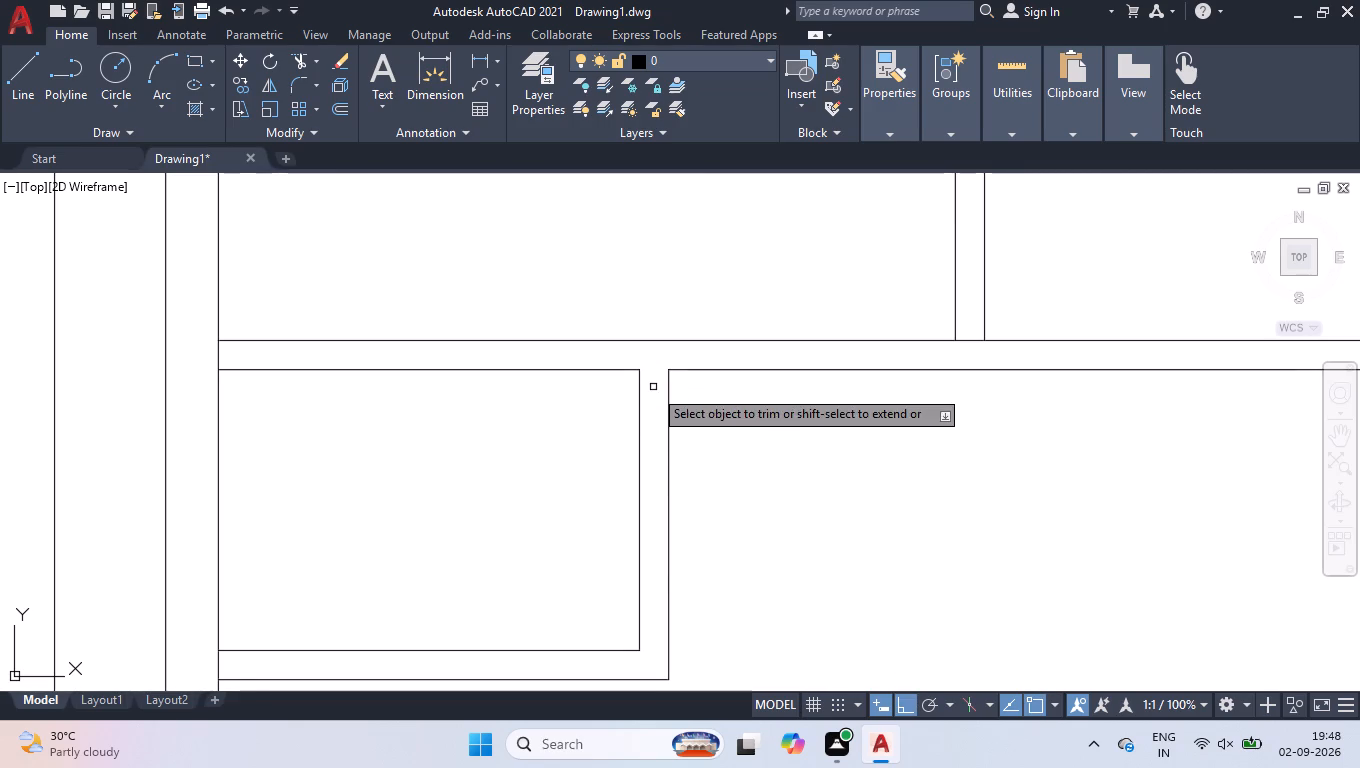
left_click(194, 661)
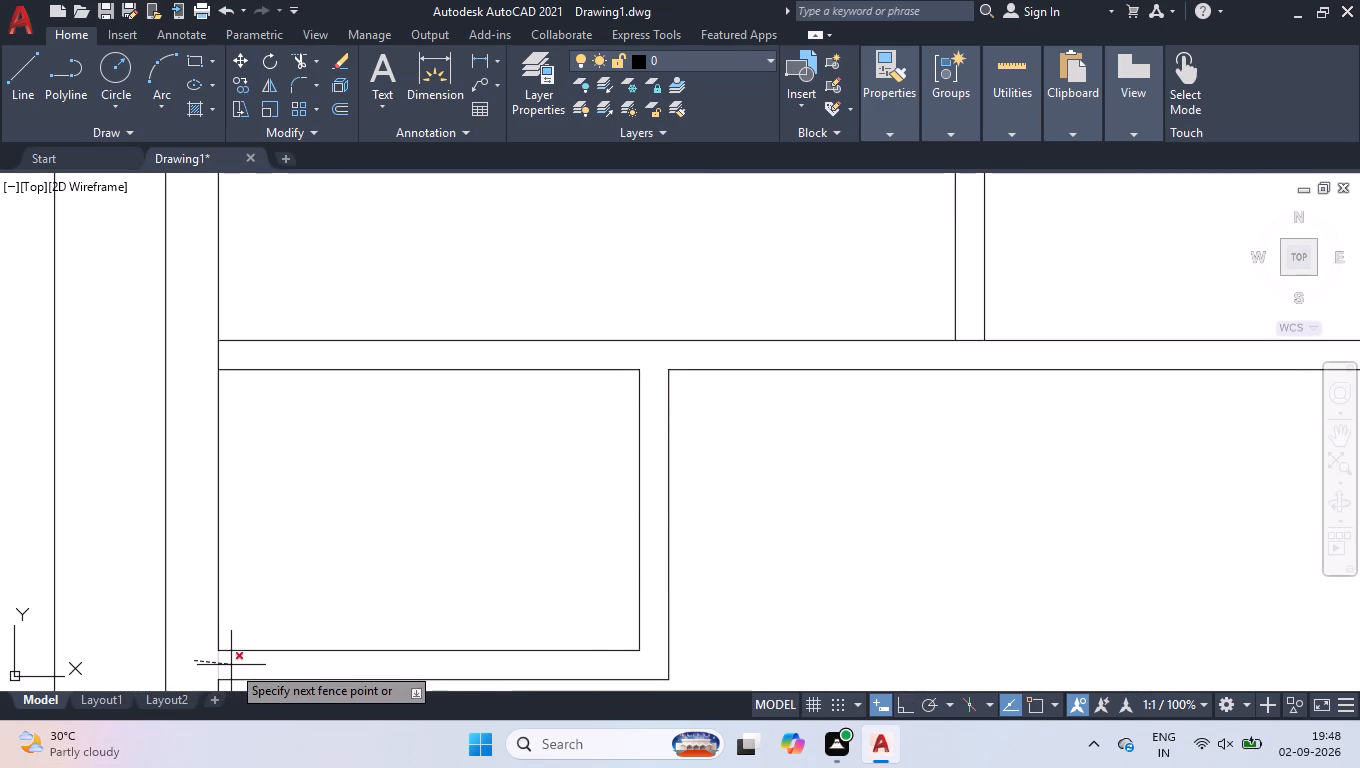
left_click(231, 665)
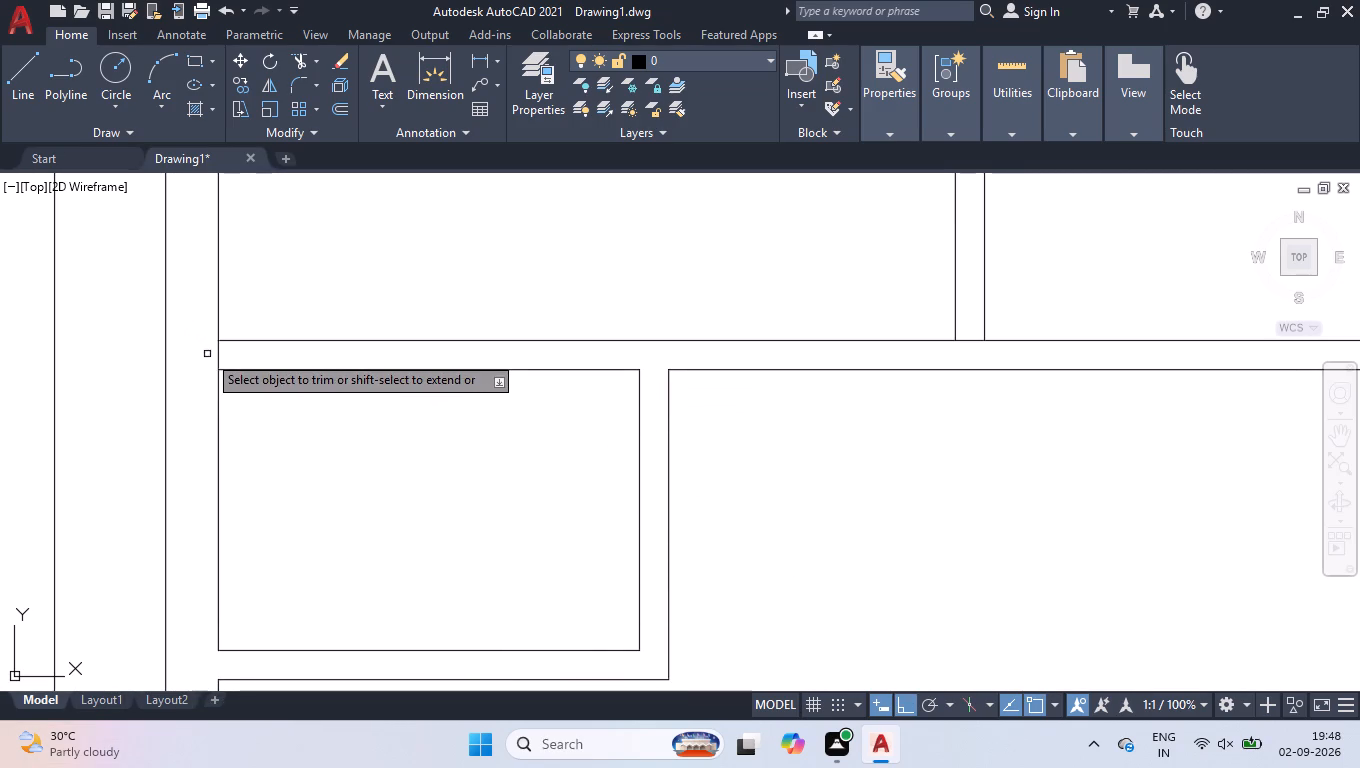
left_click(207, 354)
left_click(234, 348)
Trim the horizontal partition's line between the upper vertical partition's faces, and the right outer wall's inner line across the horizontal partition's end.
scroll(637, 551, "down", 1)
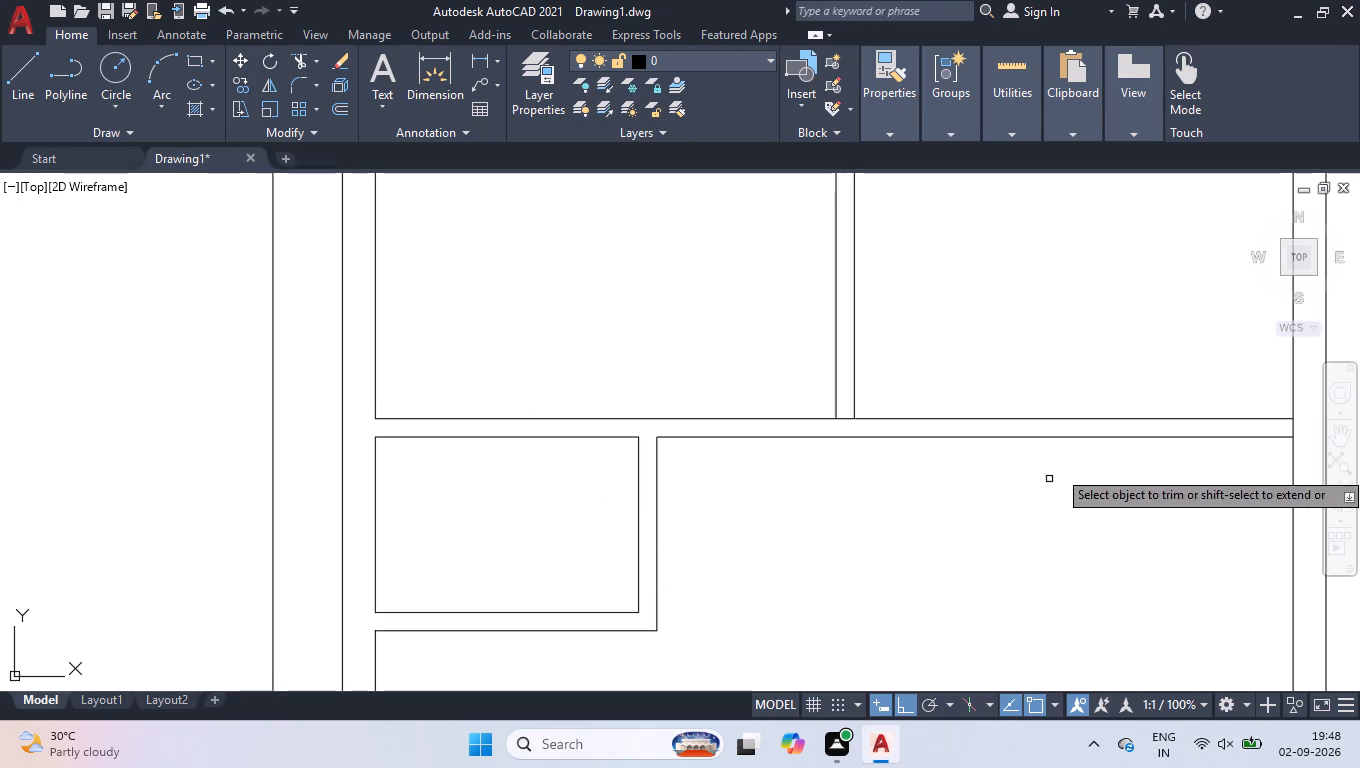
scroll(959, 394, "up", 2)
scroll(659, 442, "up", 2)
left_click(659, 442)
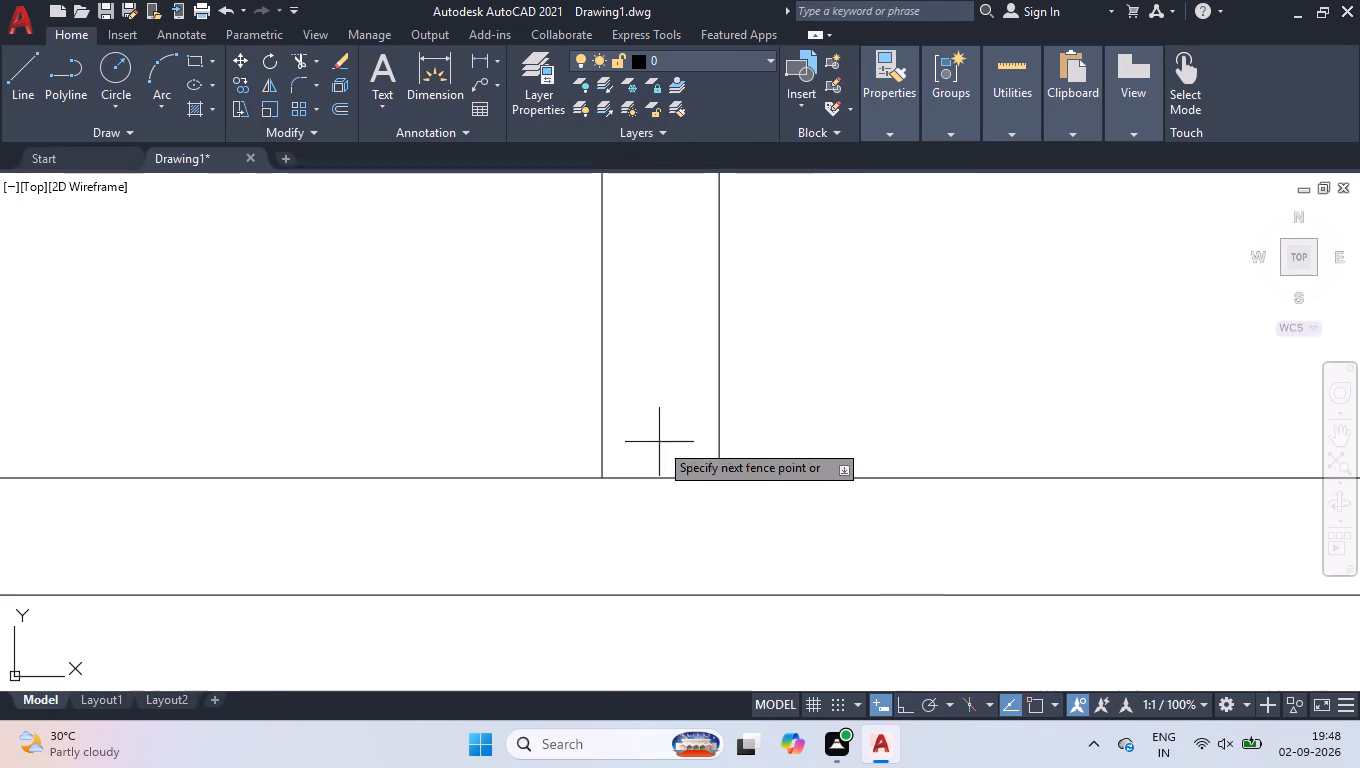
left_click(650, 507)
scroll(813, 381, "down", 2)
scroll(752, 521, "down", 3)
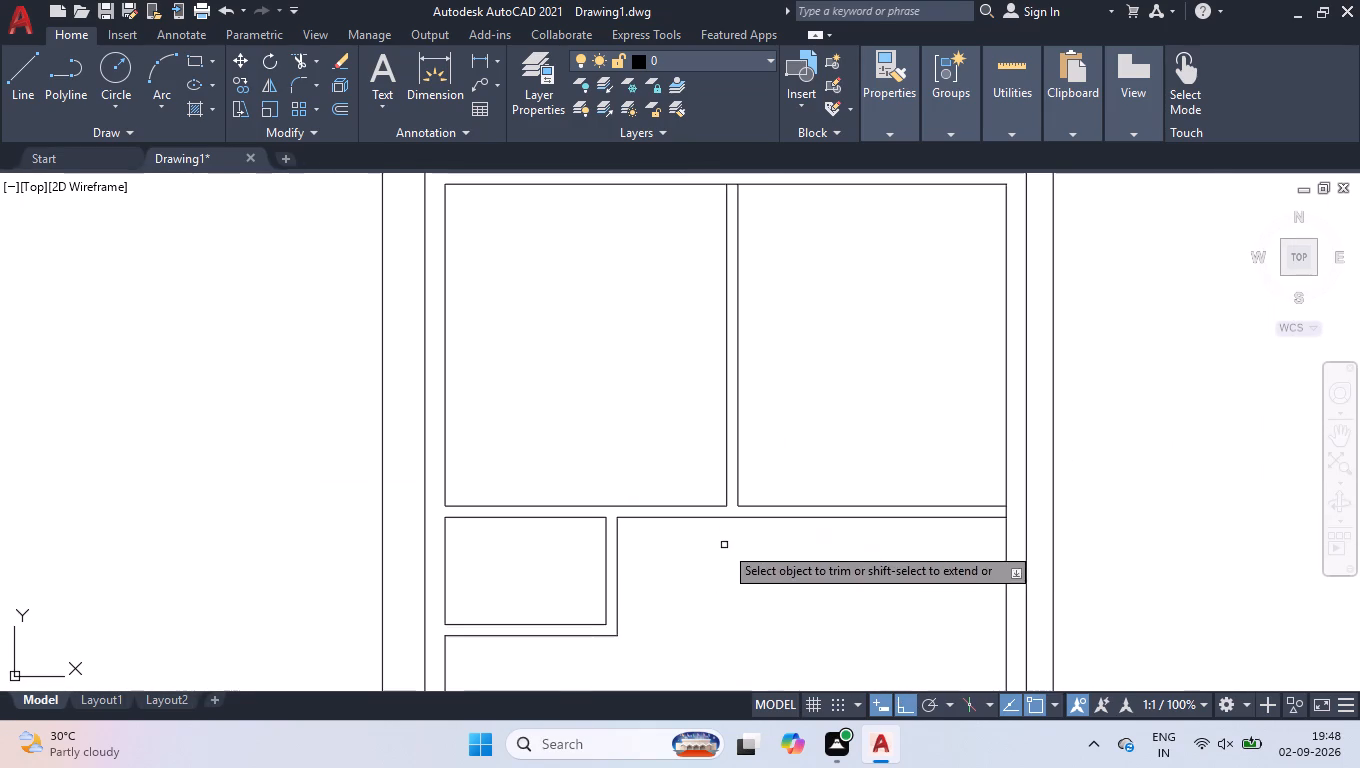
scroll(995, 514, "up", 3)
left_click(1048, 509)
left_click(952, 518)
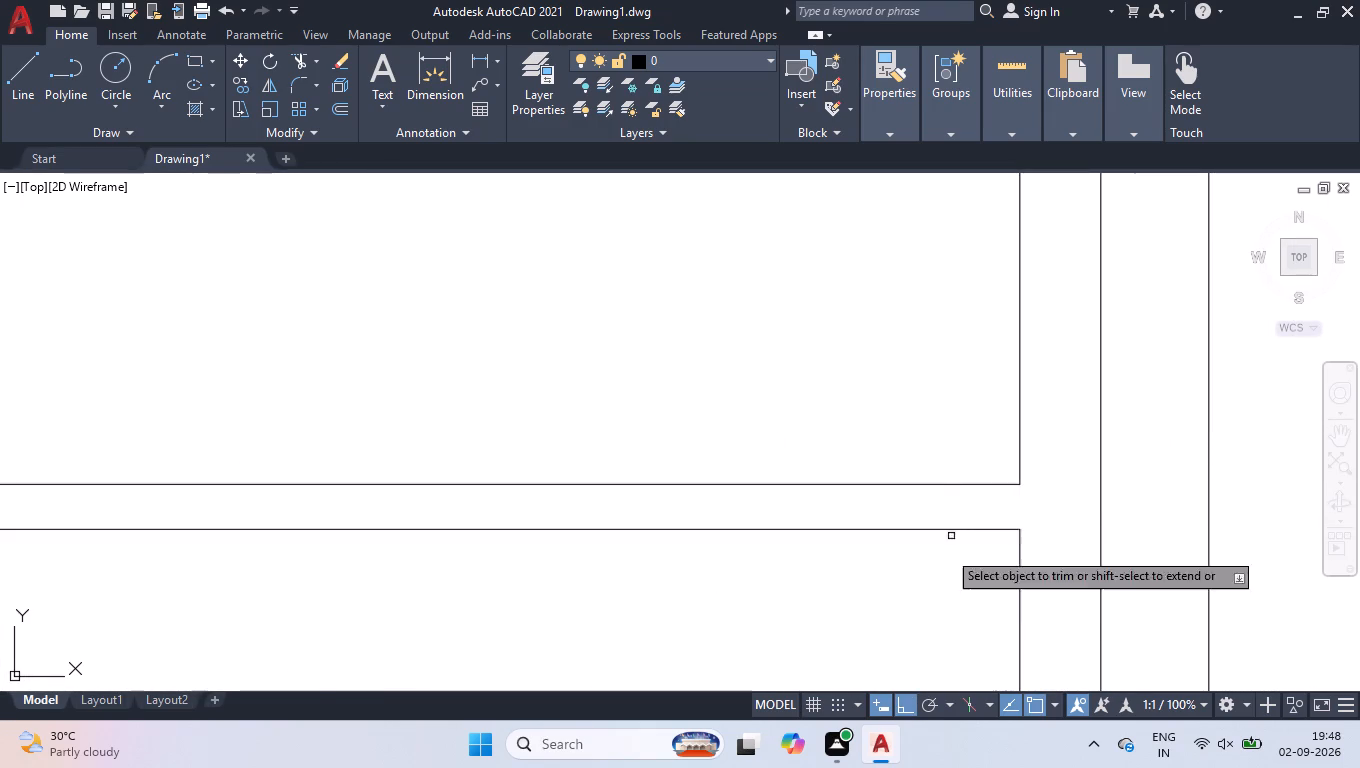
Trim the top wall's inner line between the faces of the vertical partition separating the two upper rooms.
scroll(905, 614, "down", 3)
scroll(653, 280, "up", 3)
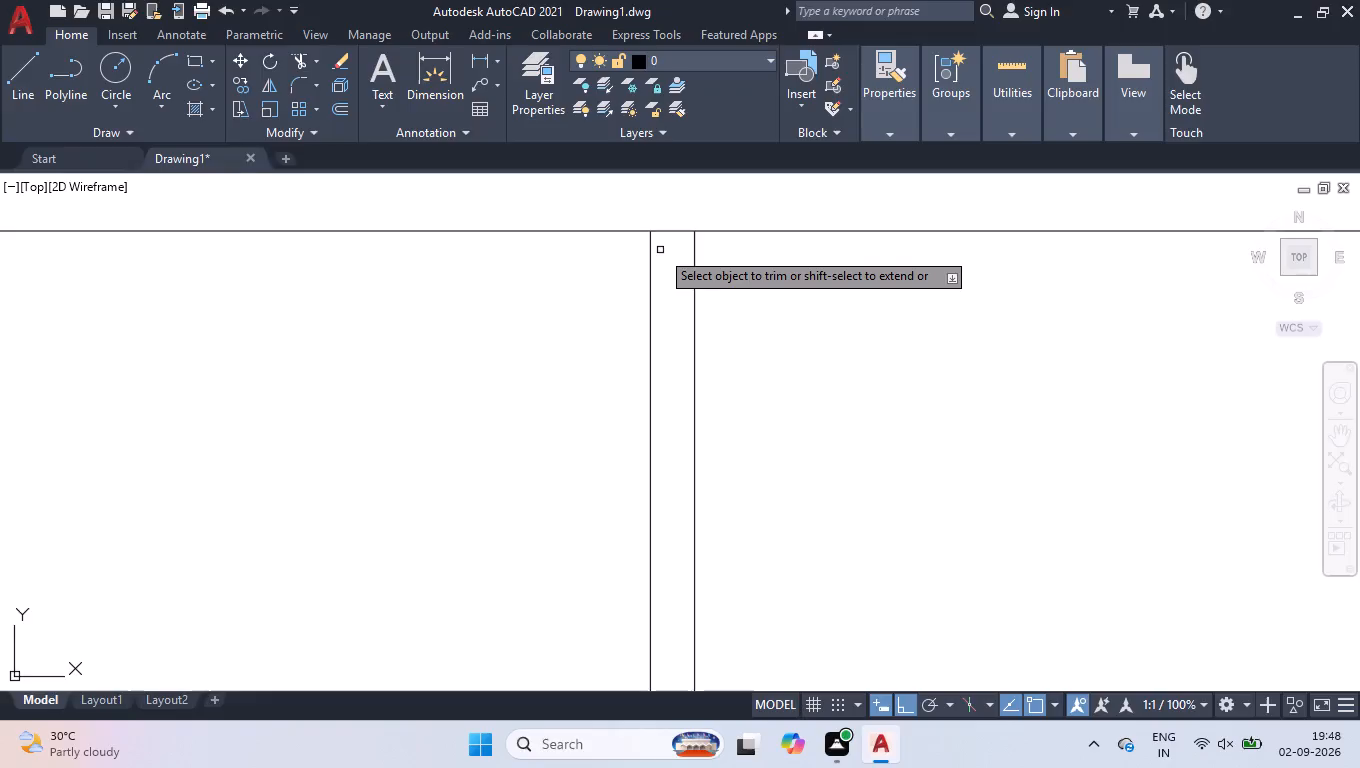
left_click(676, 218)
left_click(675, 235)
scroll(773, 307, "down", 3)
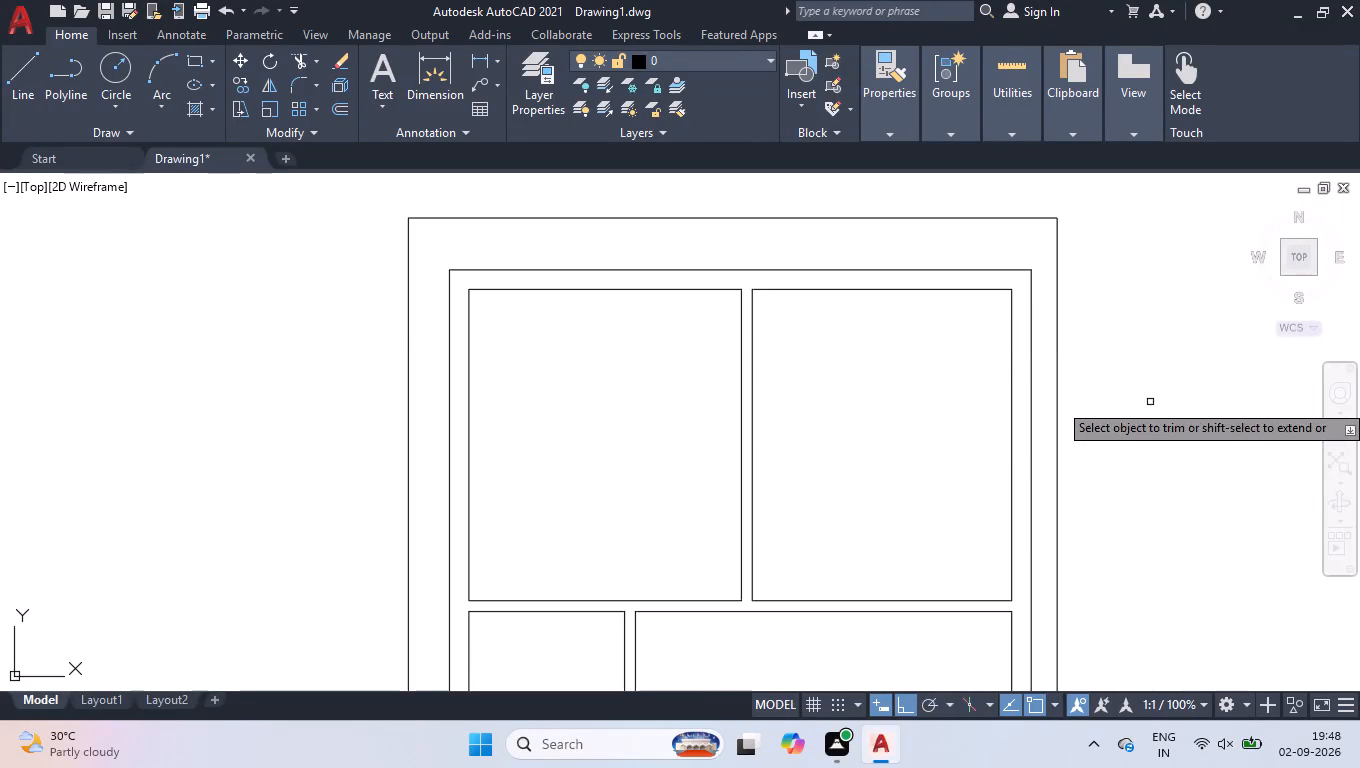
scroll(835, 365, "down", 2)
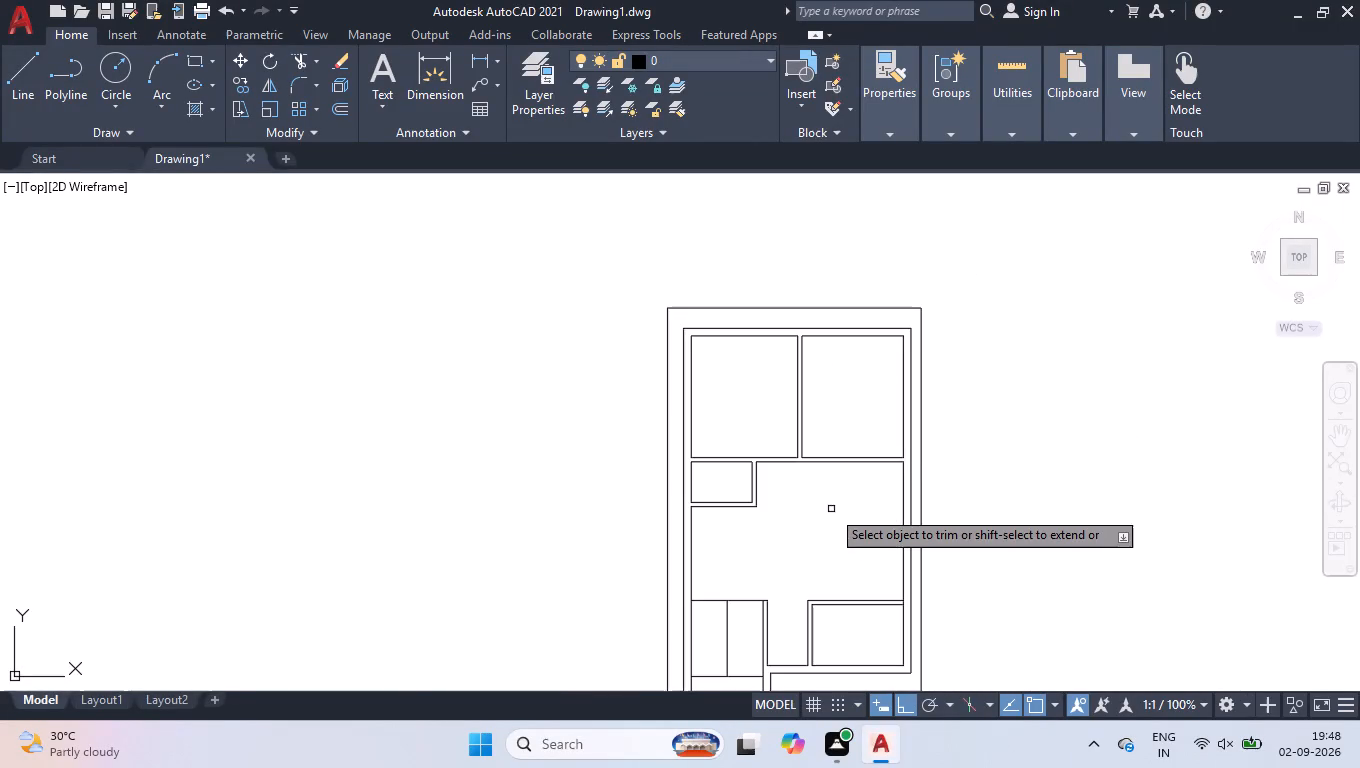
scroll(831, 509, "down", 1)
scroll(803, 645, "up", 4)
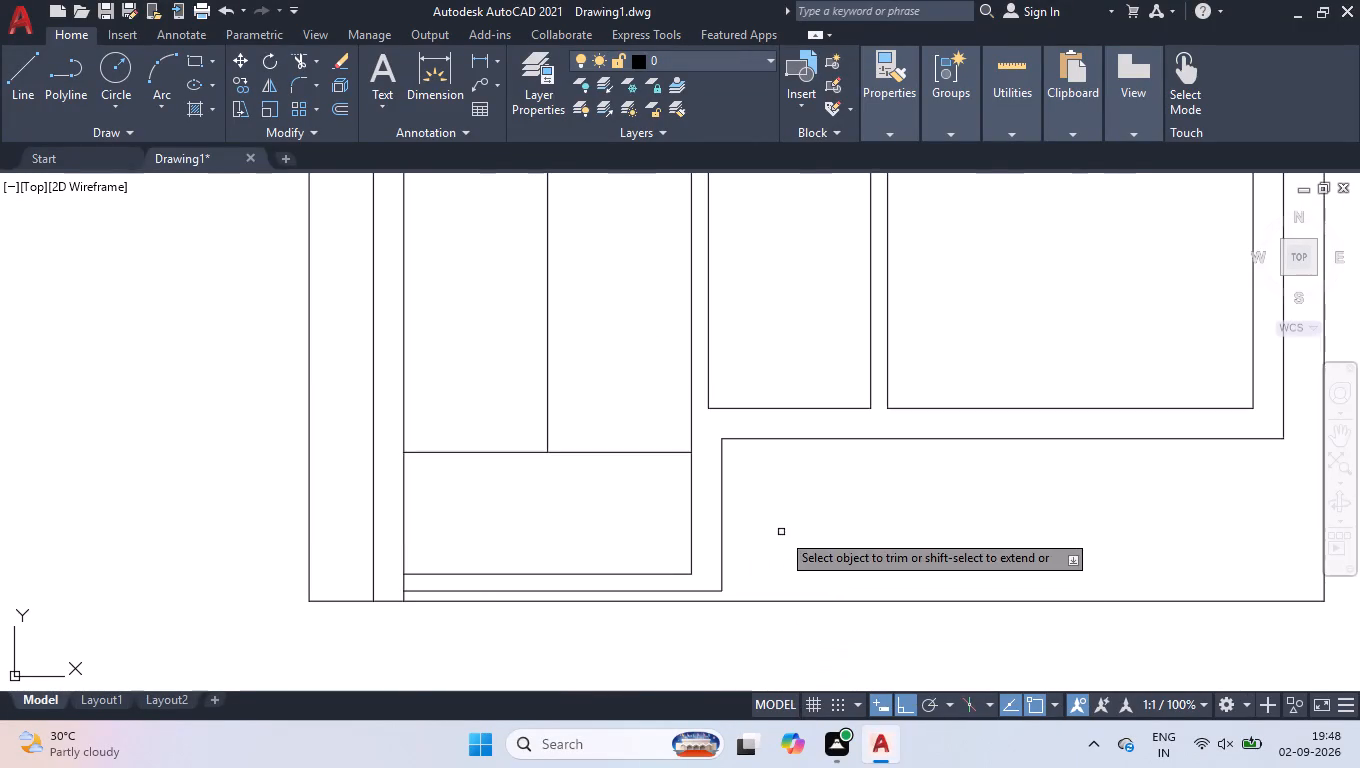
scroll(779, 537, "down", 1)
scroll(734, 242, "up", 3)
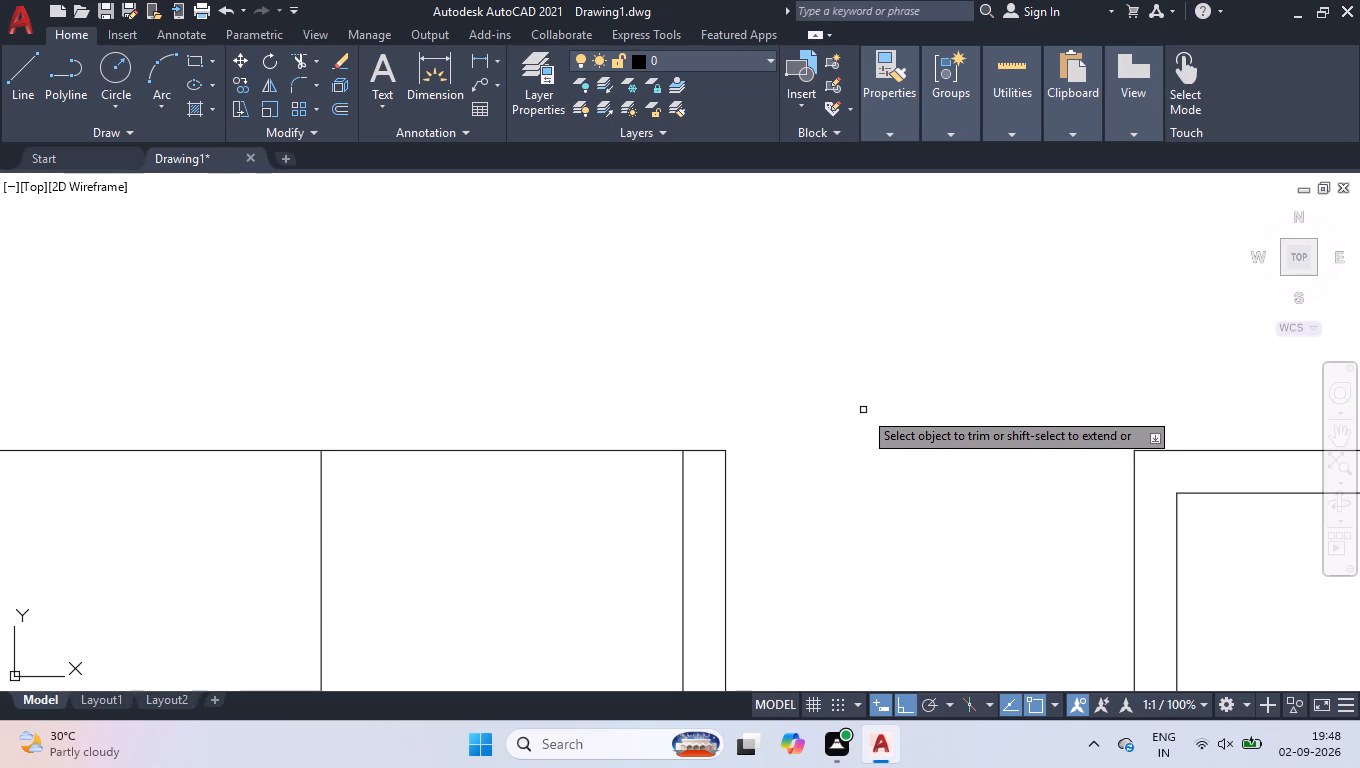
key("Return")
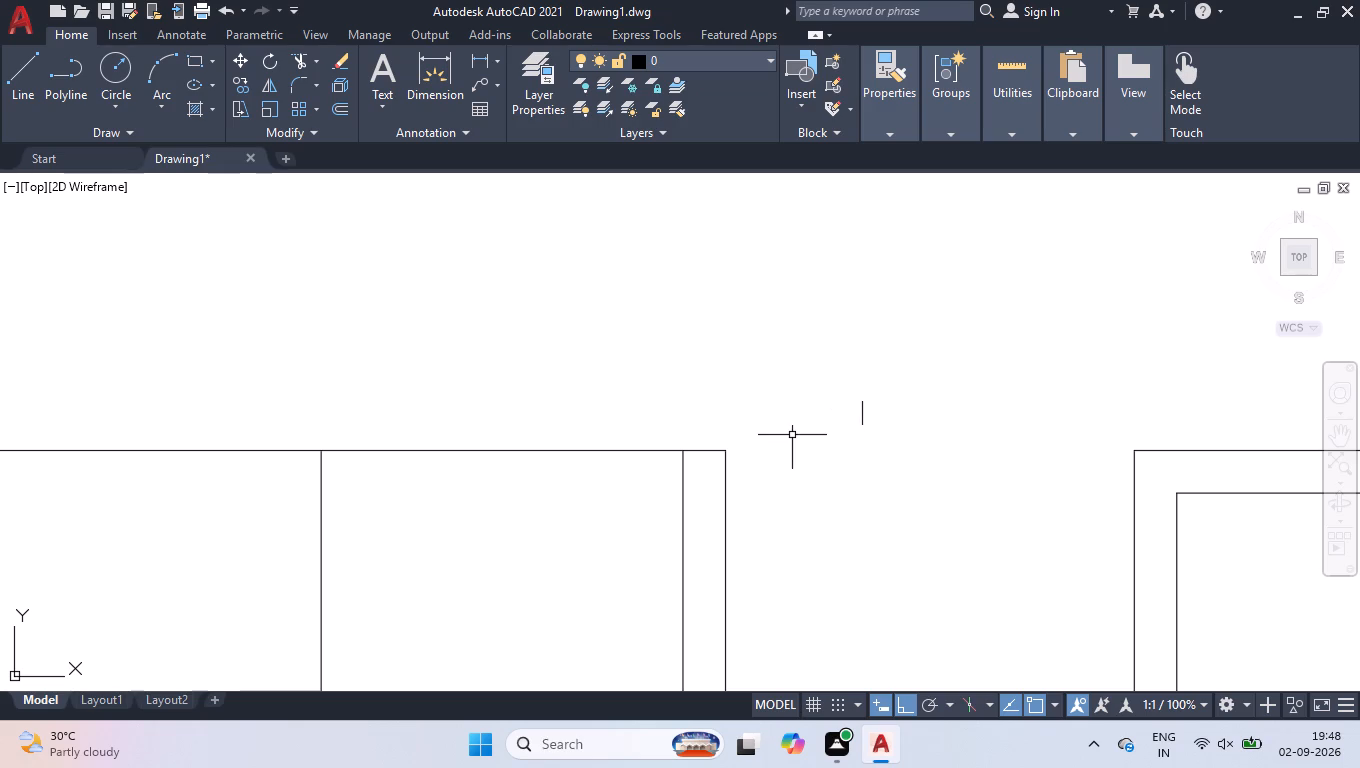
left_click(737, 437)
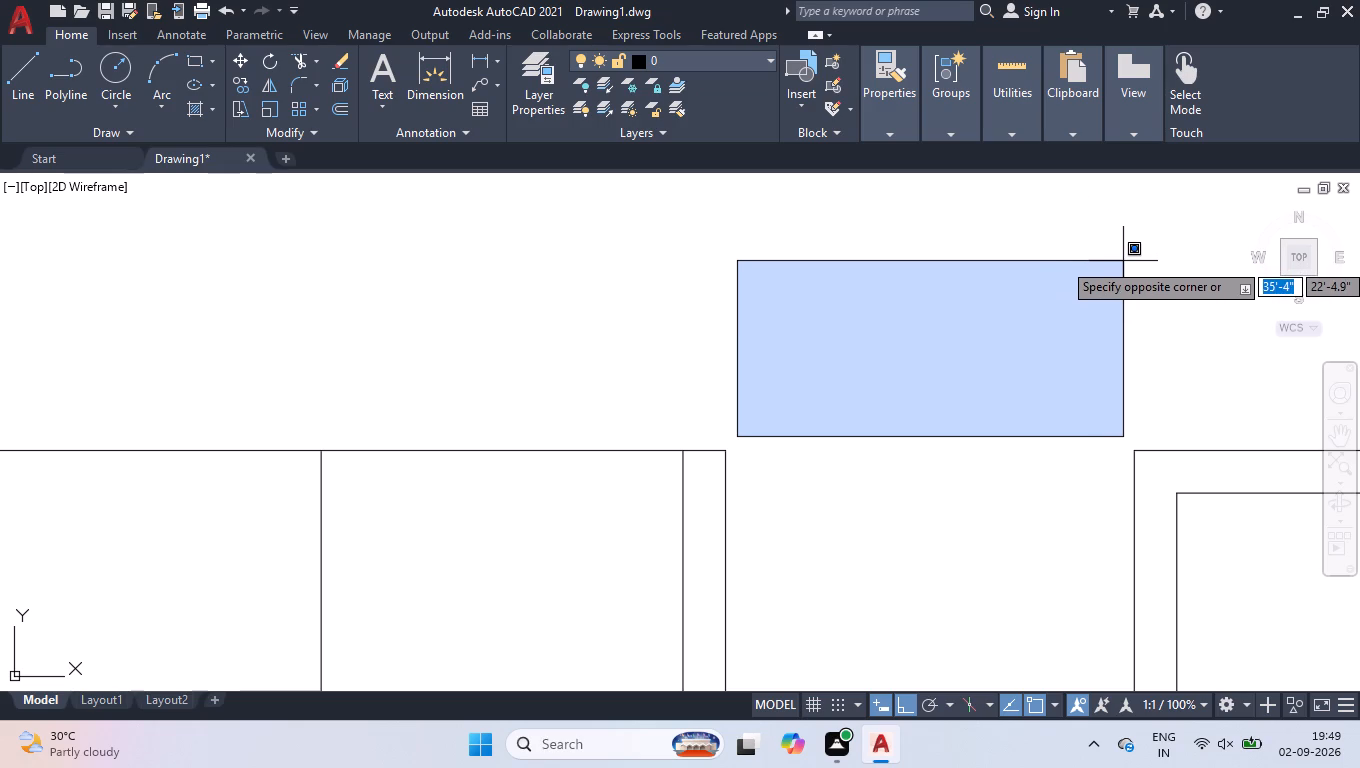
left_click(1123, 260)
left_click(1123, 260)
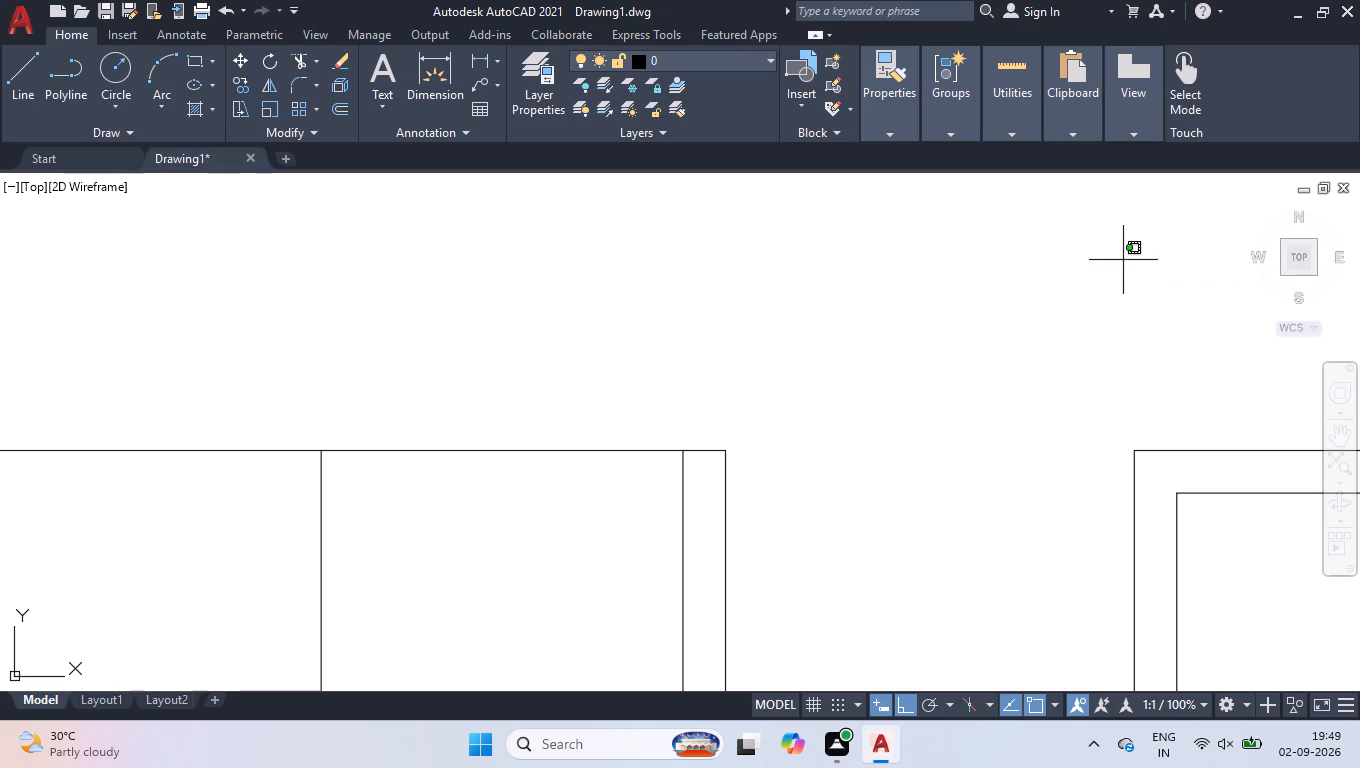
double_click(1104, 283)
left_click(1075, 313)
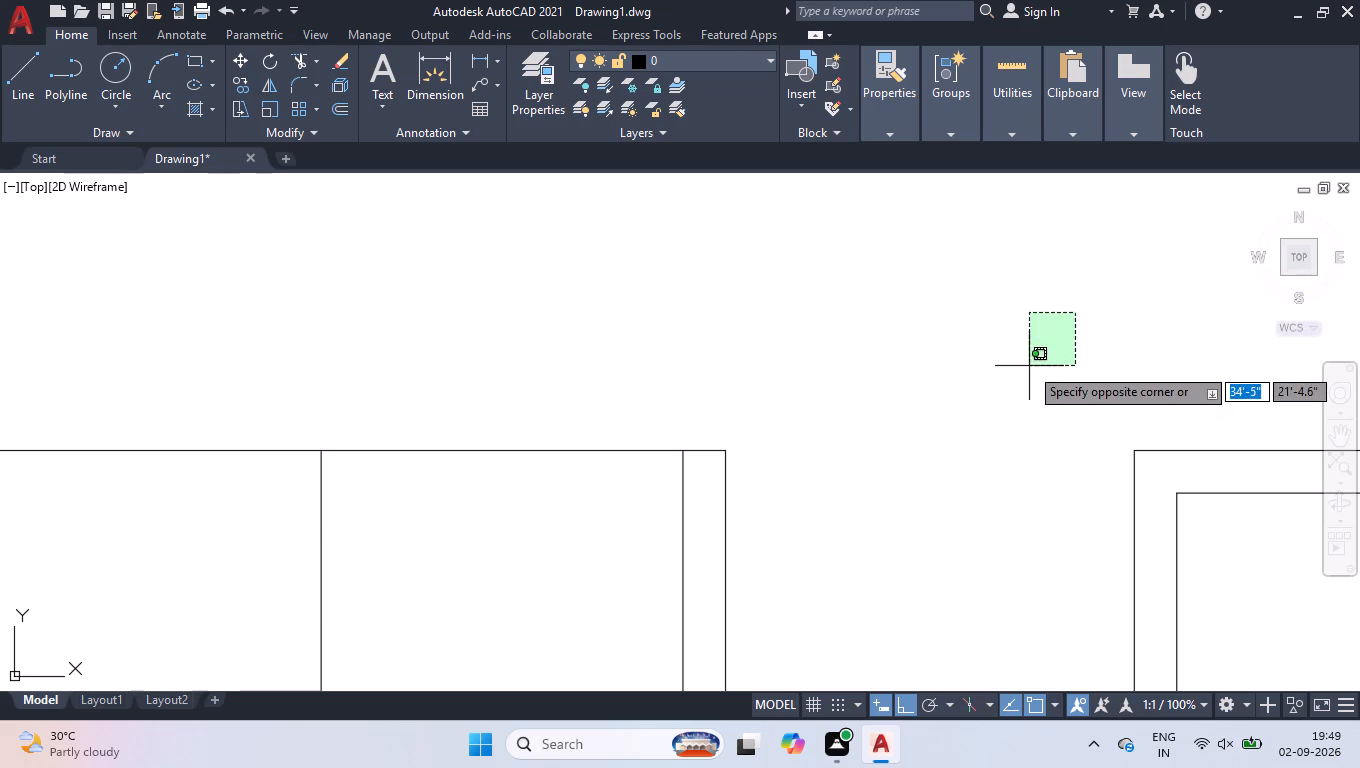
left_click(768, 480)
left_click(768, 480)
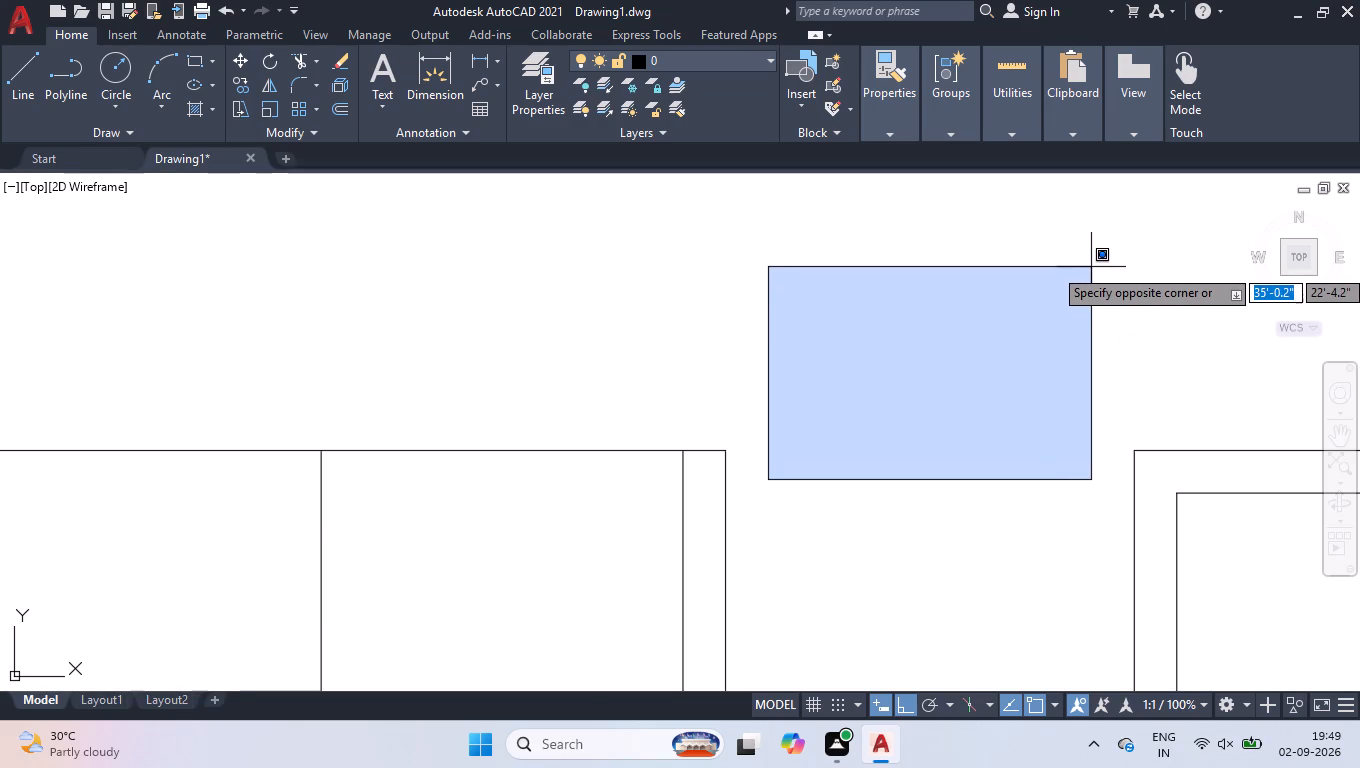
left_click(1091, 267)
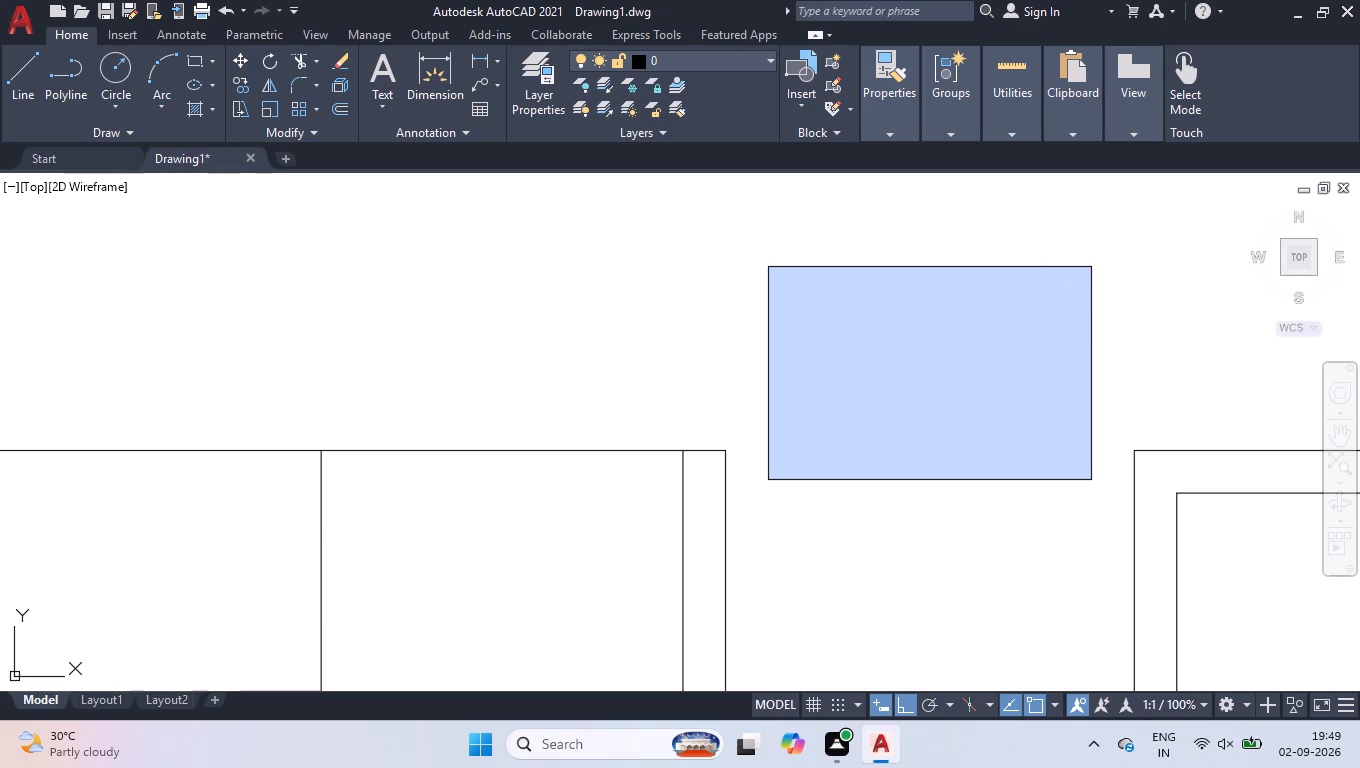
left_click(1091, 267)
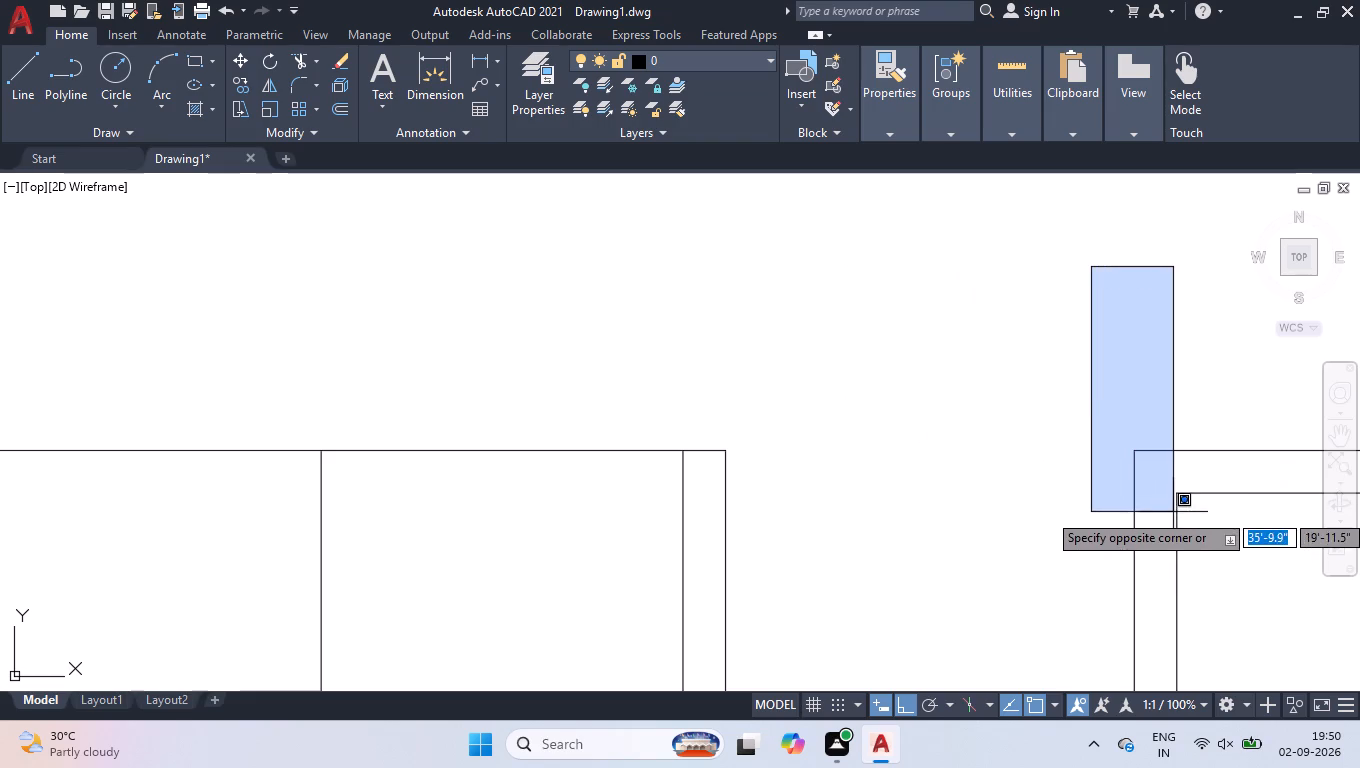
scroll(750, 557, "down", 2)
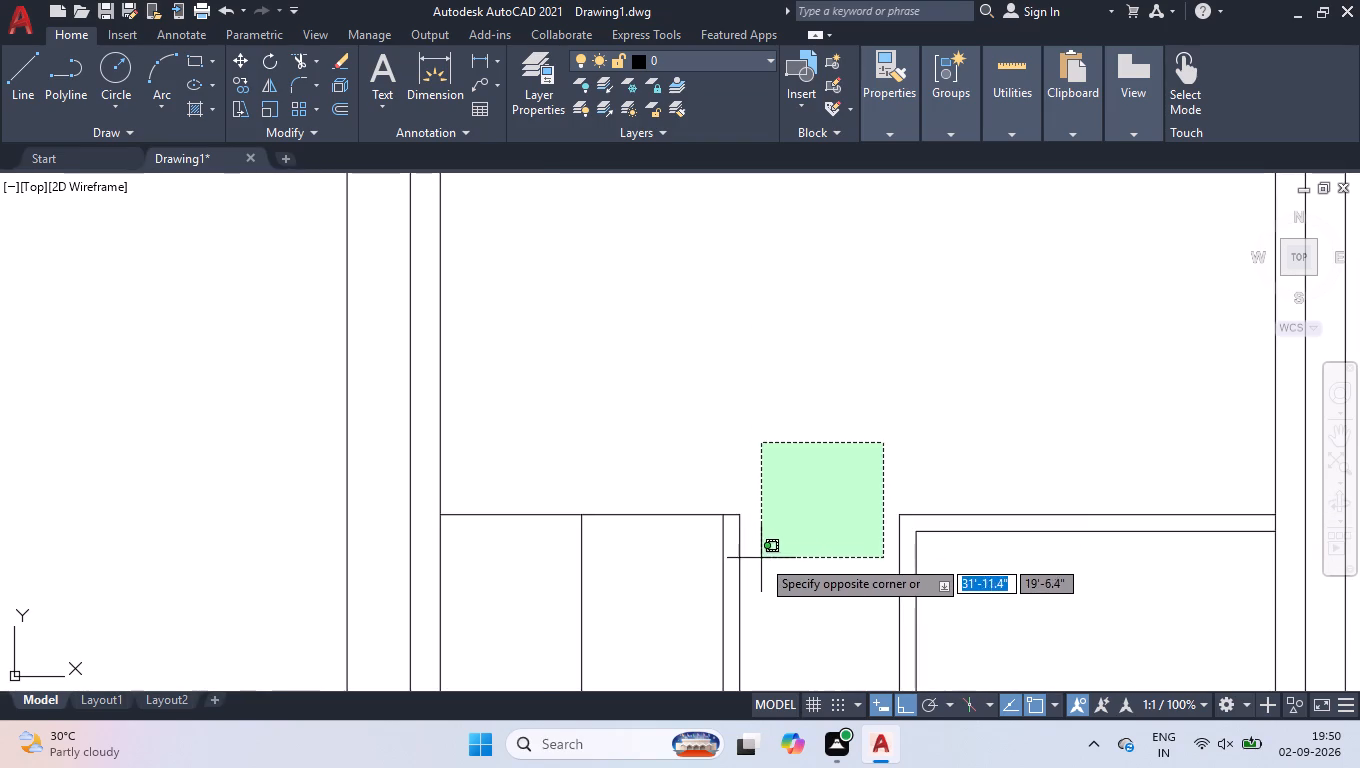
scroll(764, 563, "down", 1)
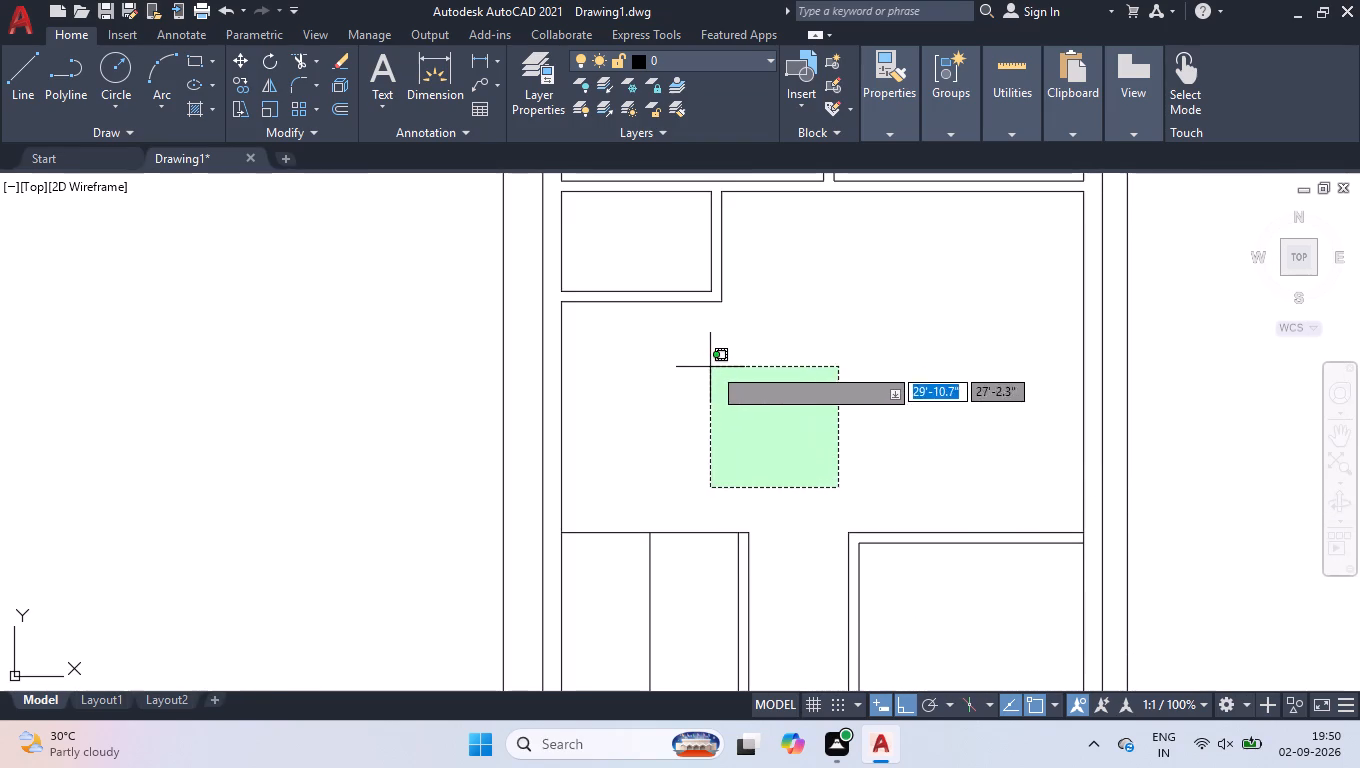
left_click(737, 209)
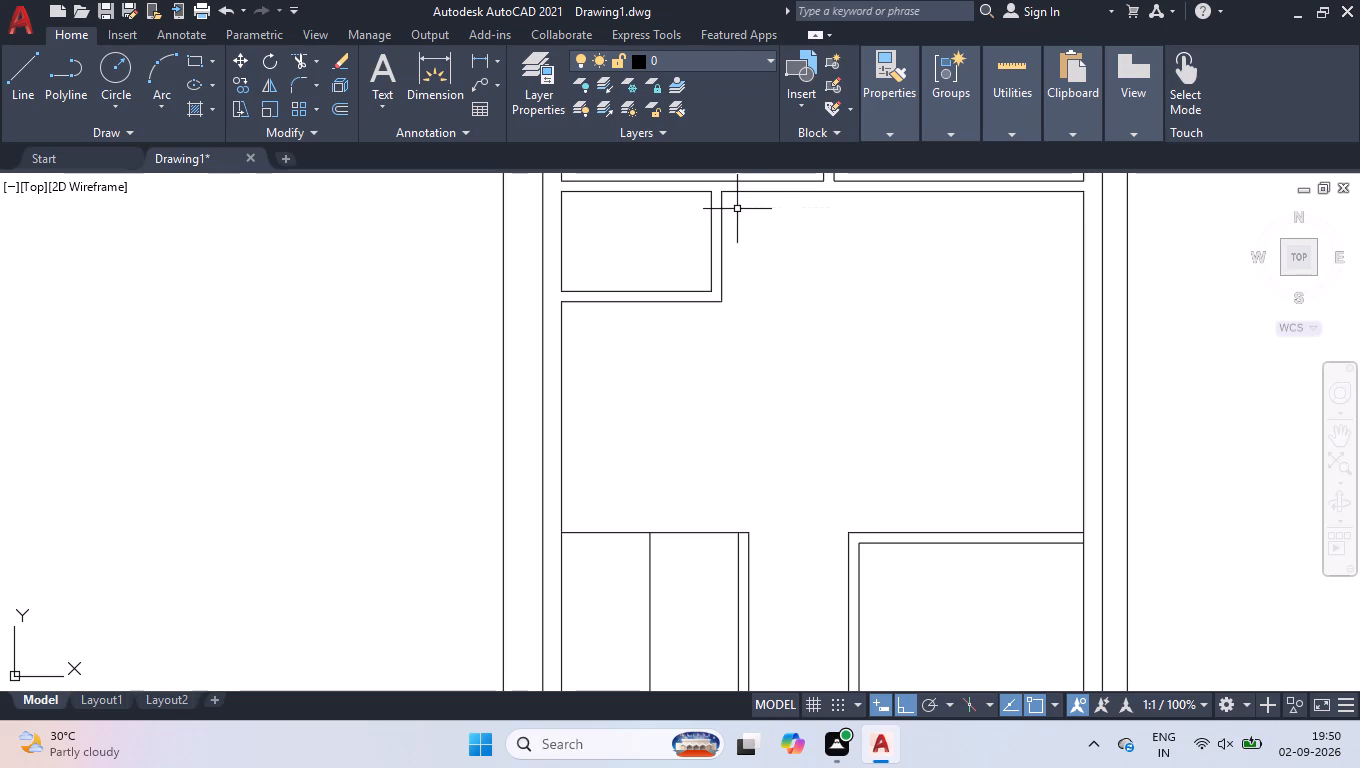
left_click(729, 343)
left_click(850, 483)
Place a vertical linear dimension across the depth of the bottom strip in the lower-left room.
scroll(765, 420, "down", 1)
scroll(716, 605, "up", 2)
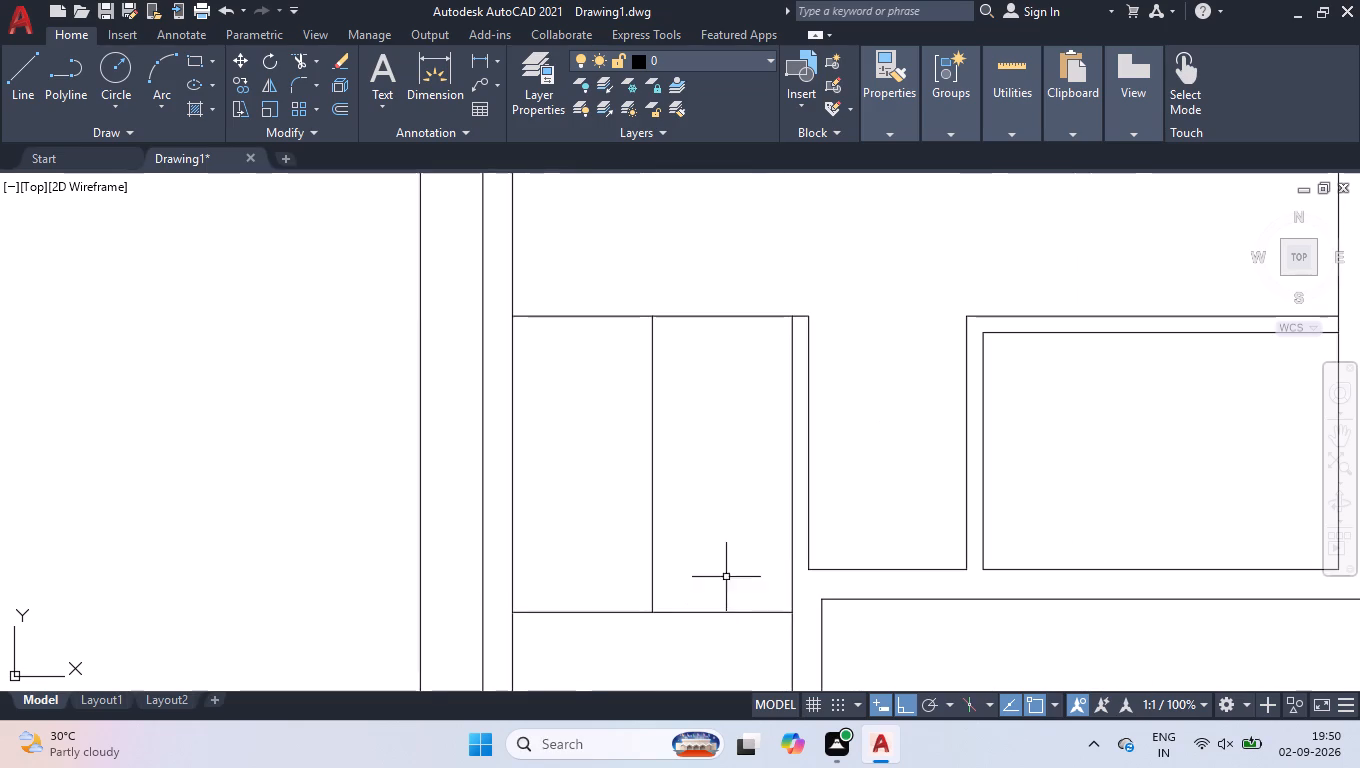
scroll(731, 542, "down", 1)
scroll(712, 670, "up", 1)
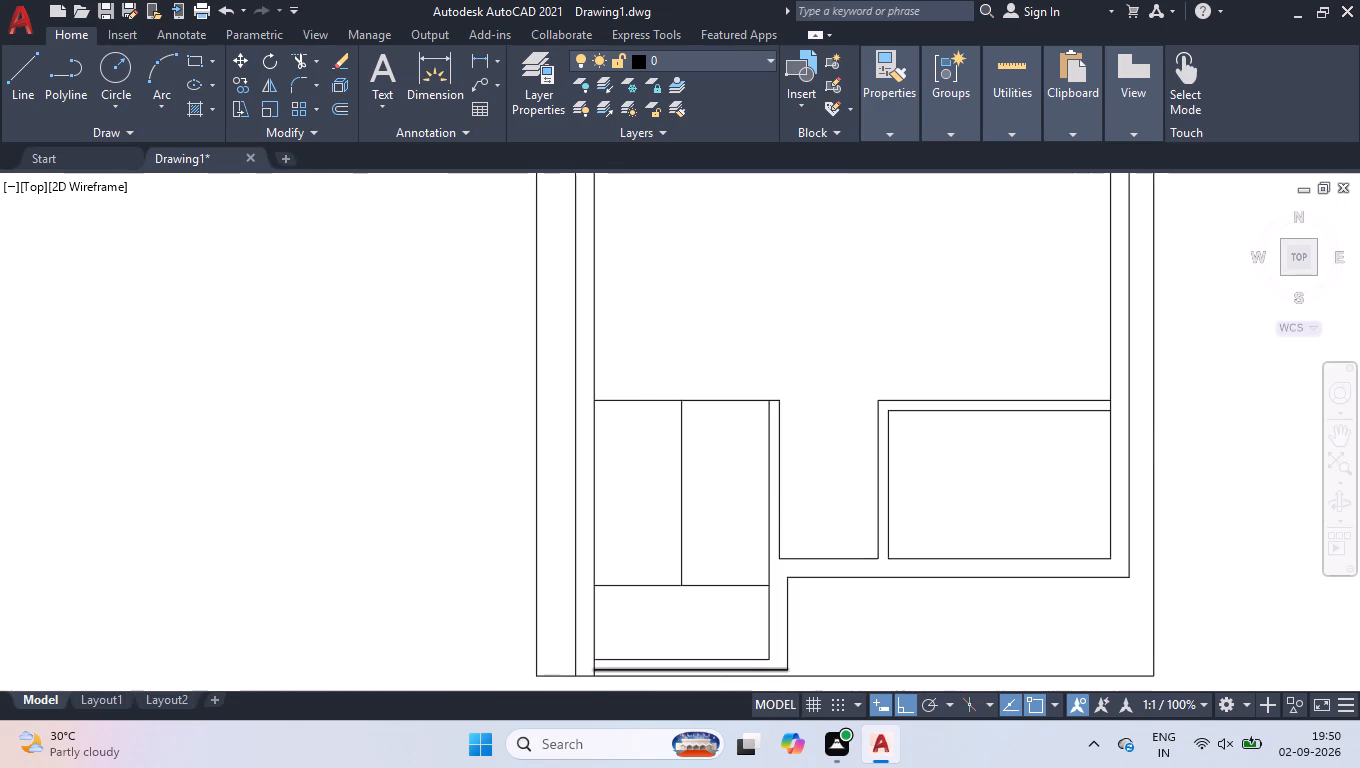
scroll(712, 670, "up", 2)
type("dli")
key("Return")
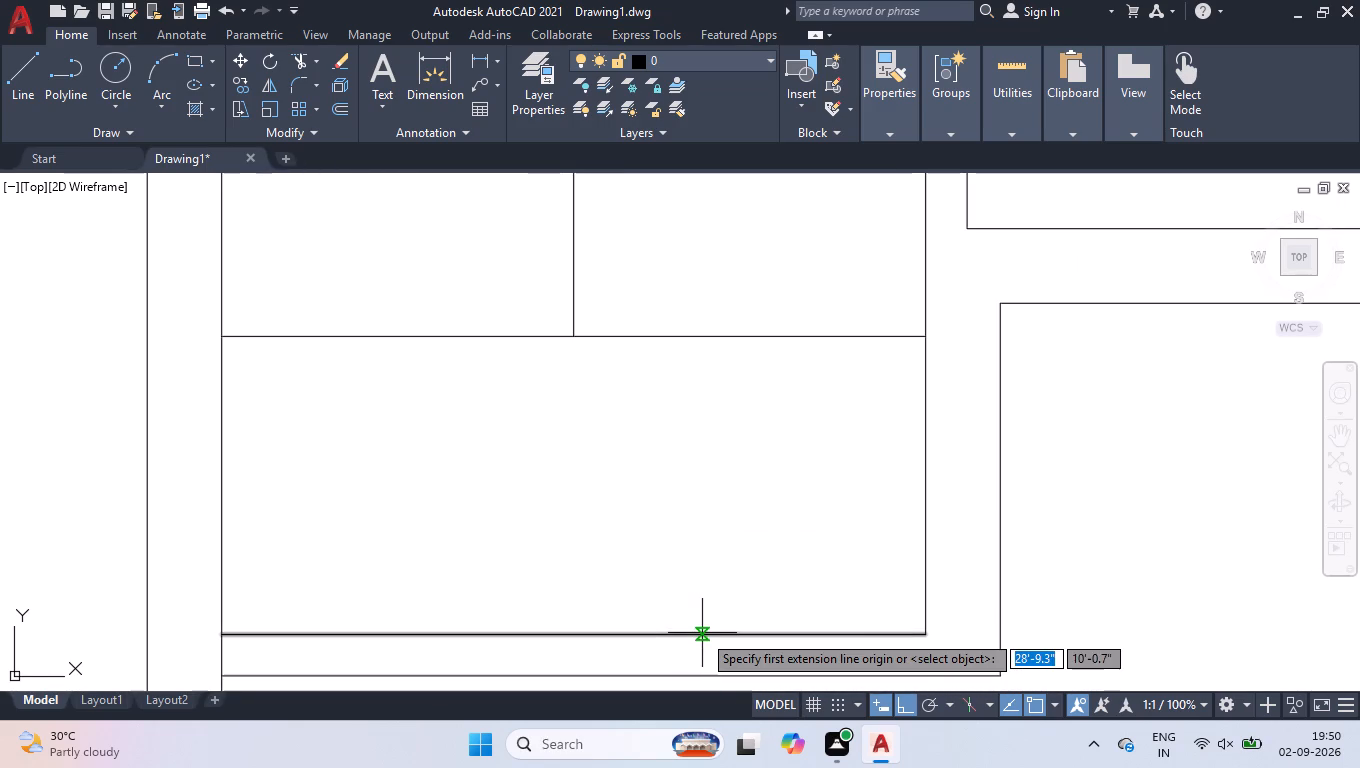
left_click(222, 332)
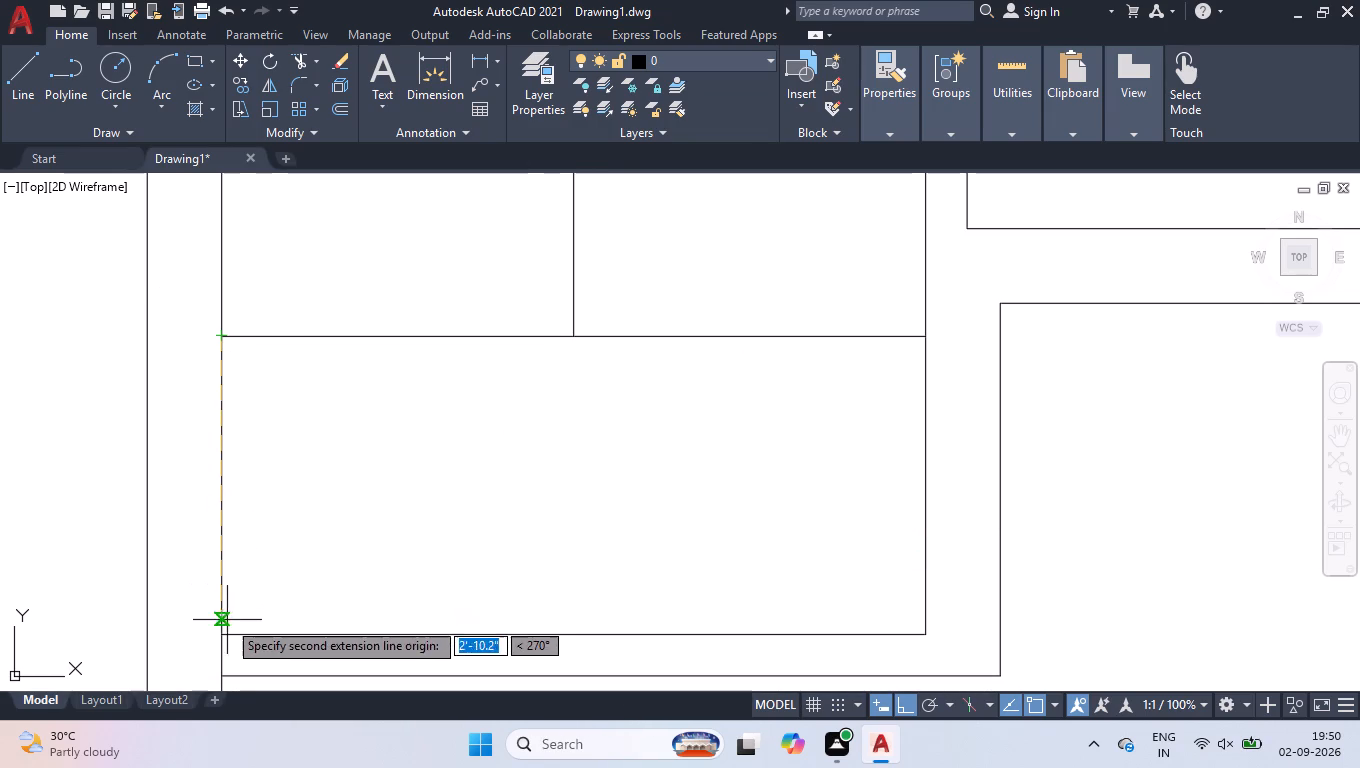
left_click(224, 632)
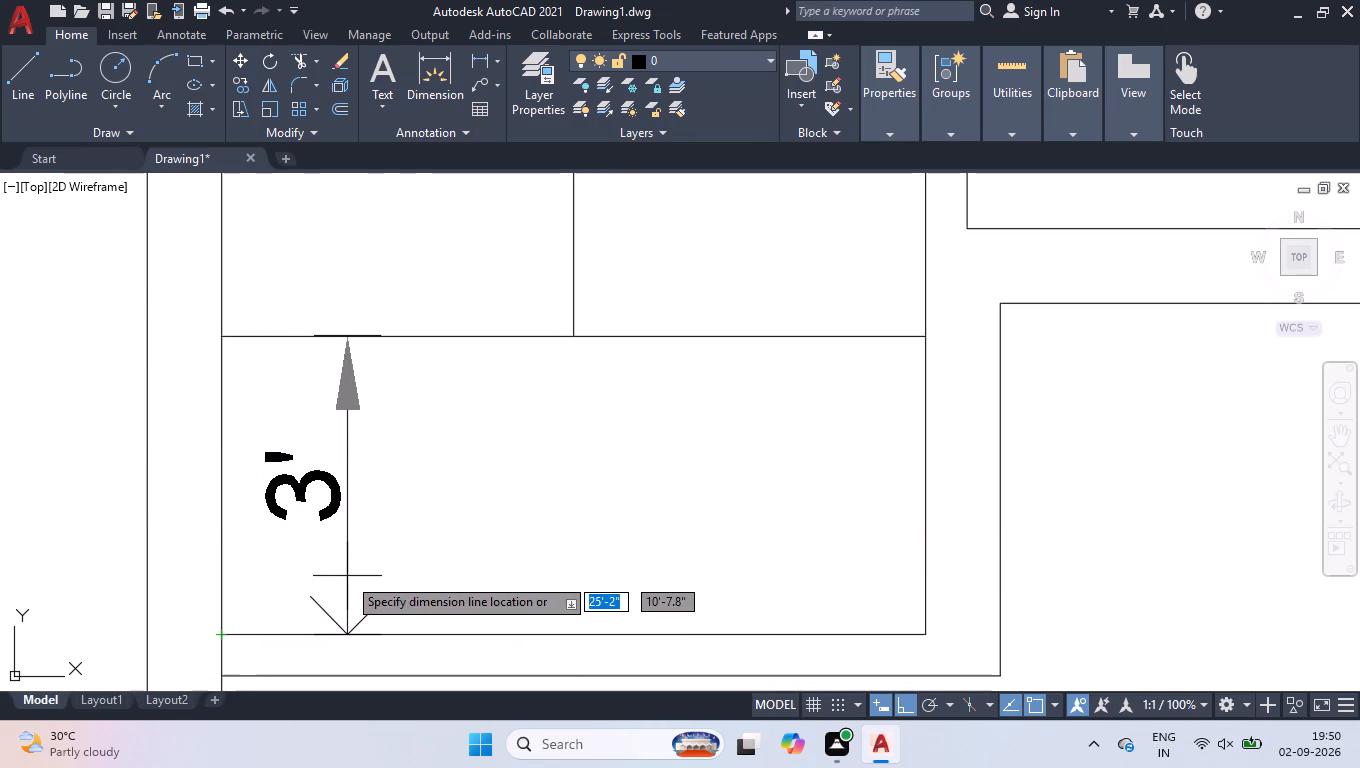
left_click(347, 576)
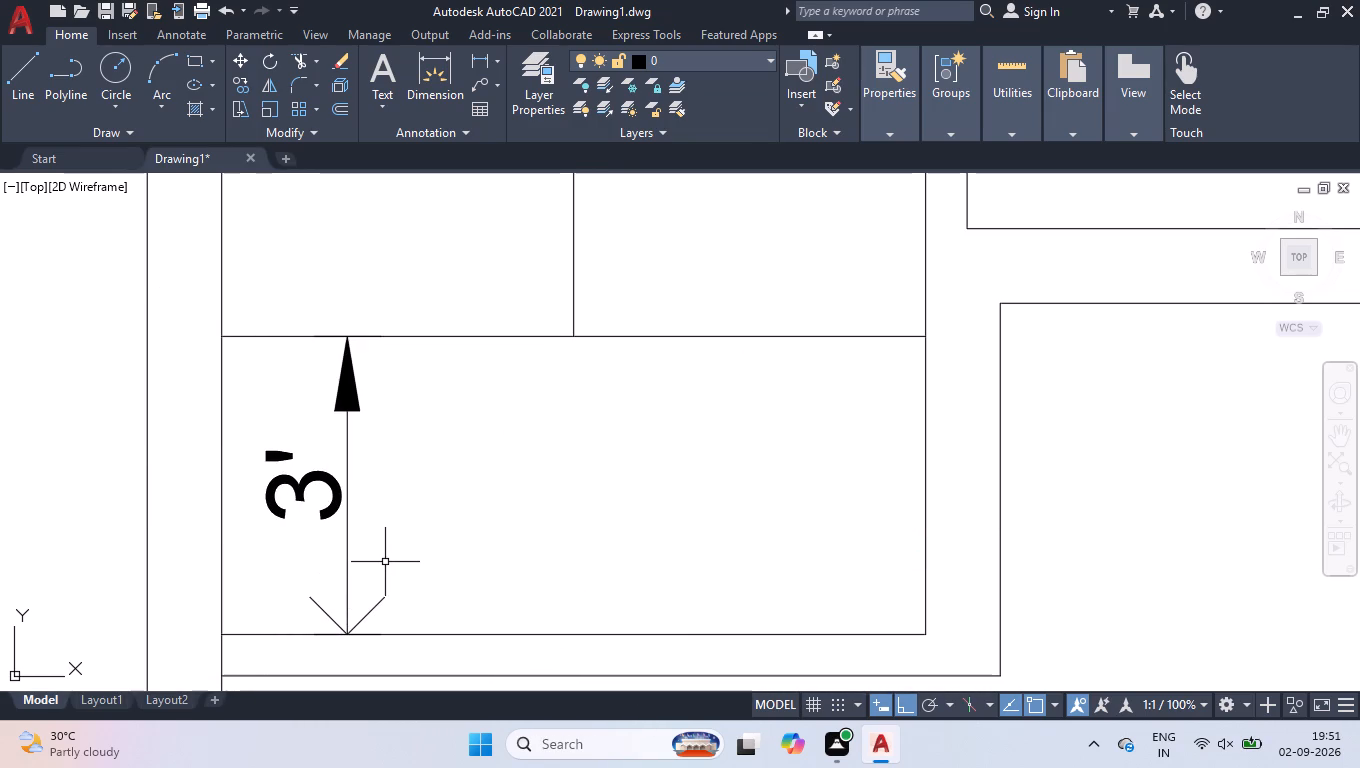
Set the first arrowhead of the ISO-25 dimension style to Right angle.
key("d")
key("Return")
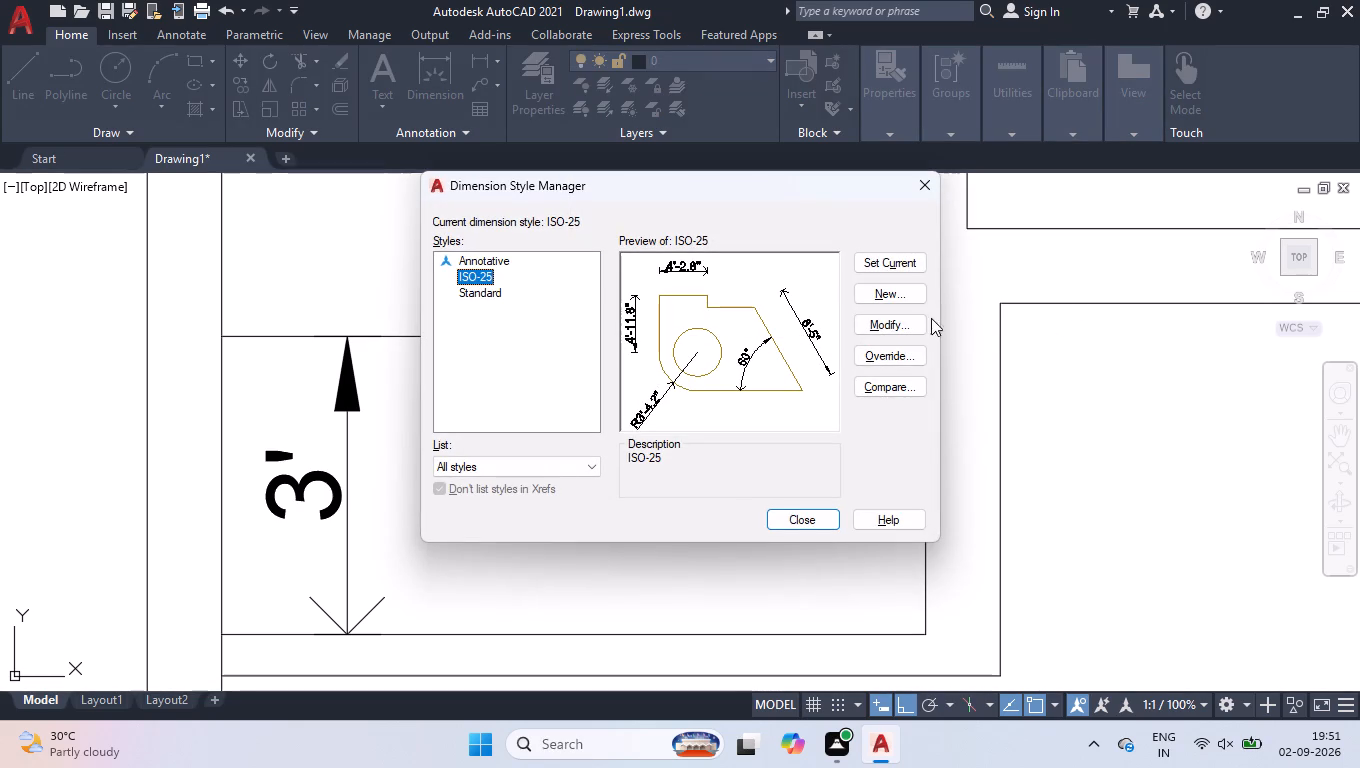
left_click(922, 324)
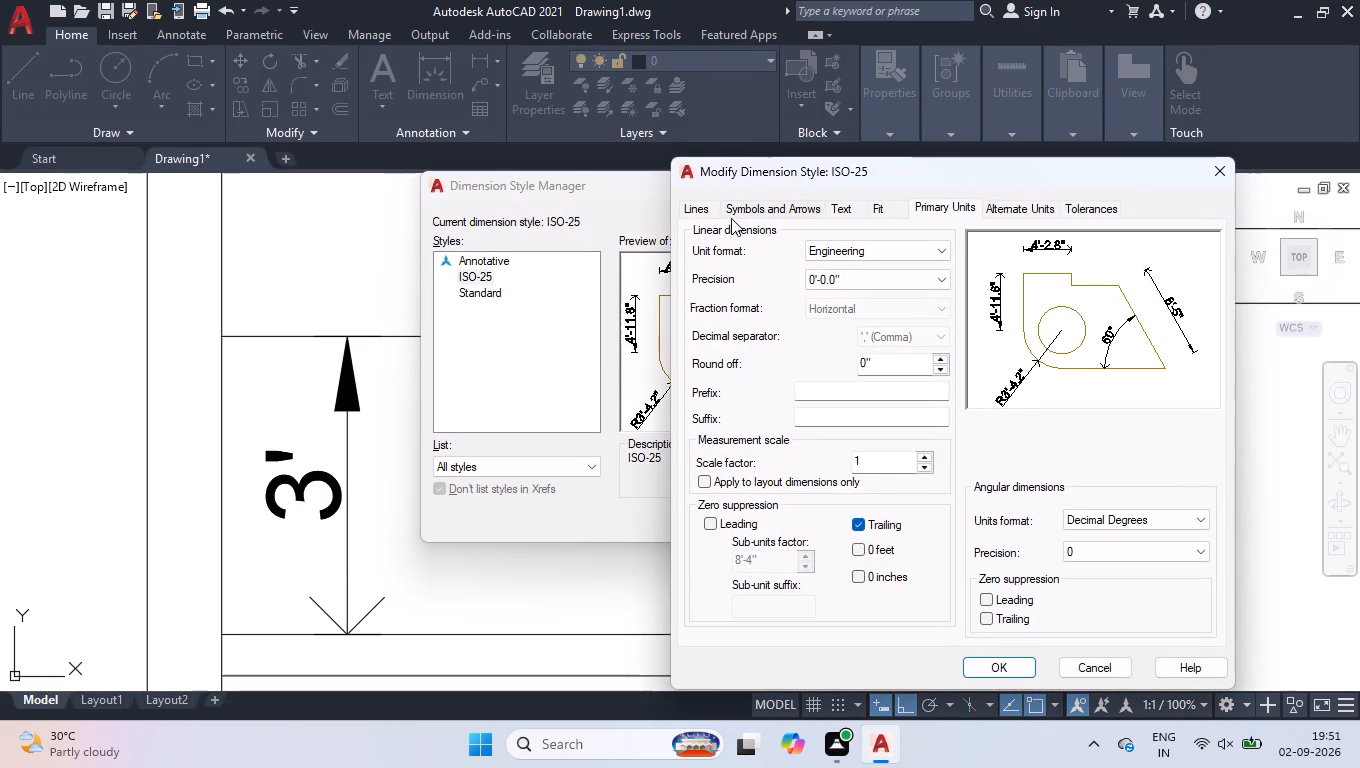
left_click(733, 215)
left_click(785, 271)
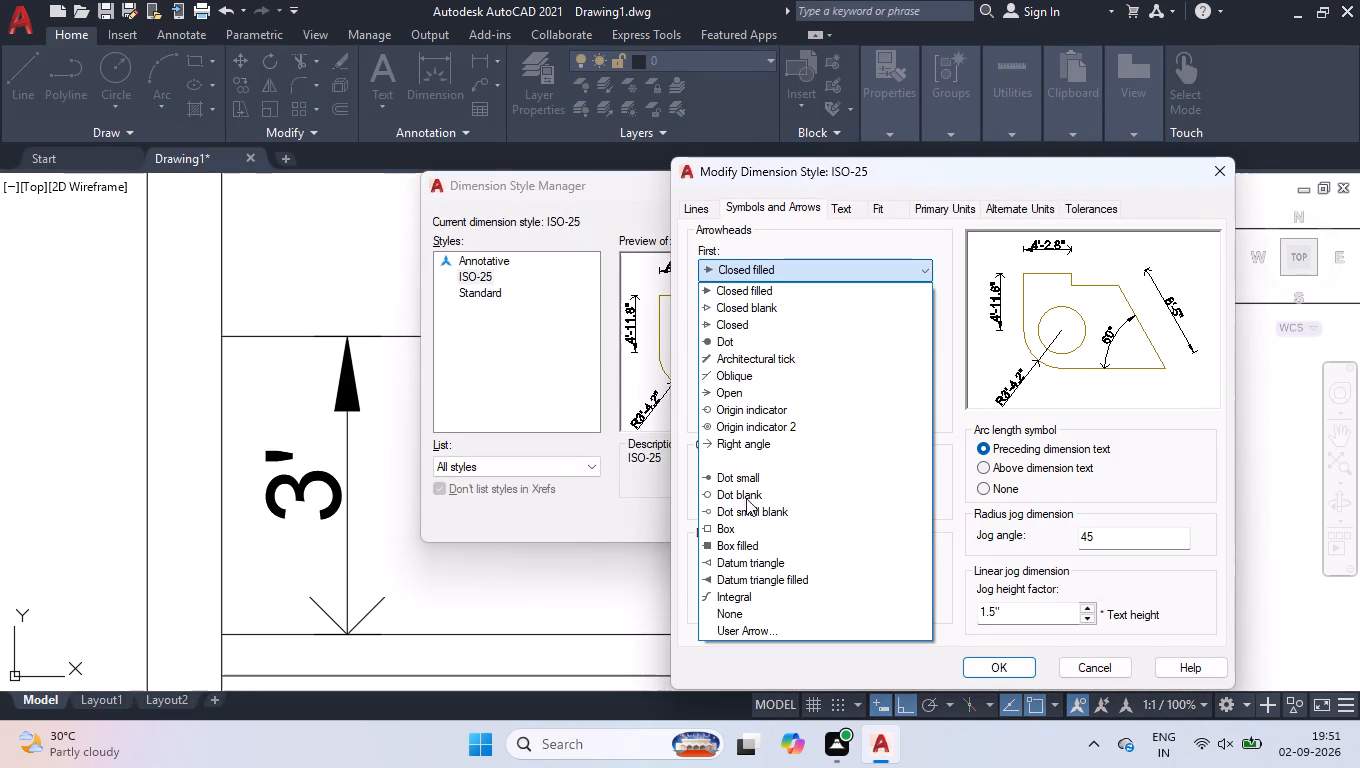
left_click(775, 438)
left_click(1014, 670)
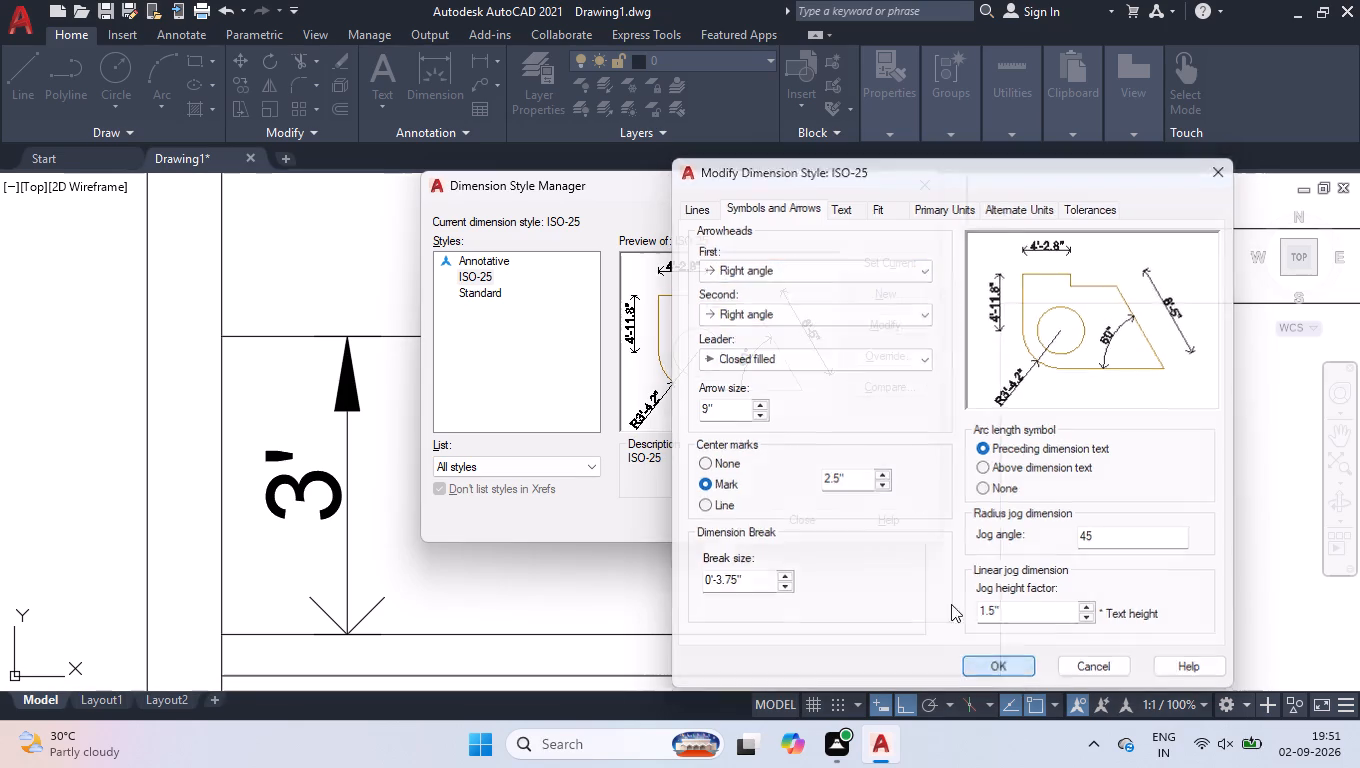
left_click(818, 520)
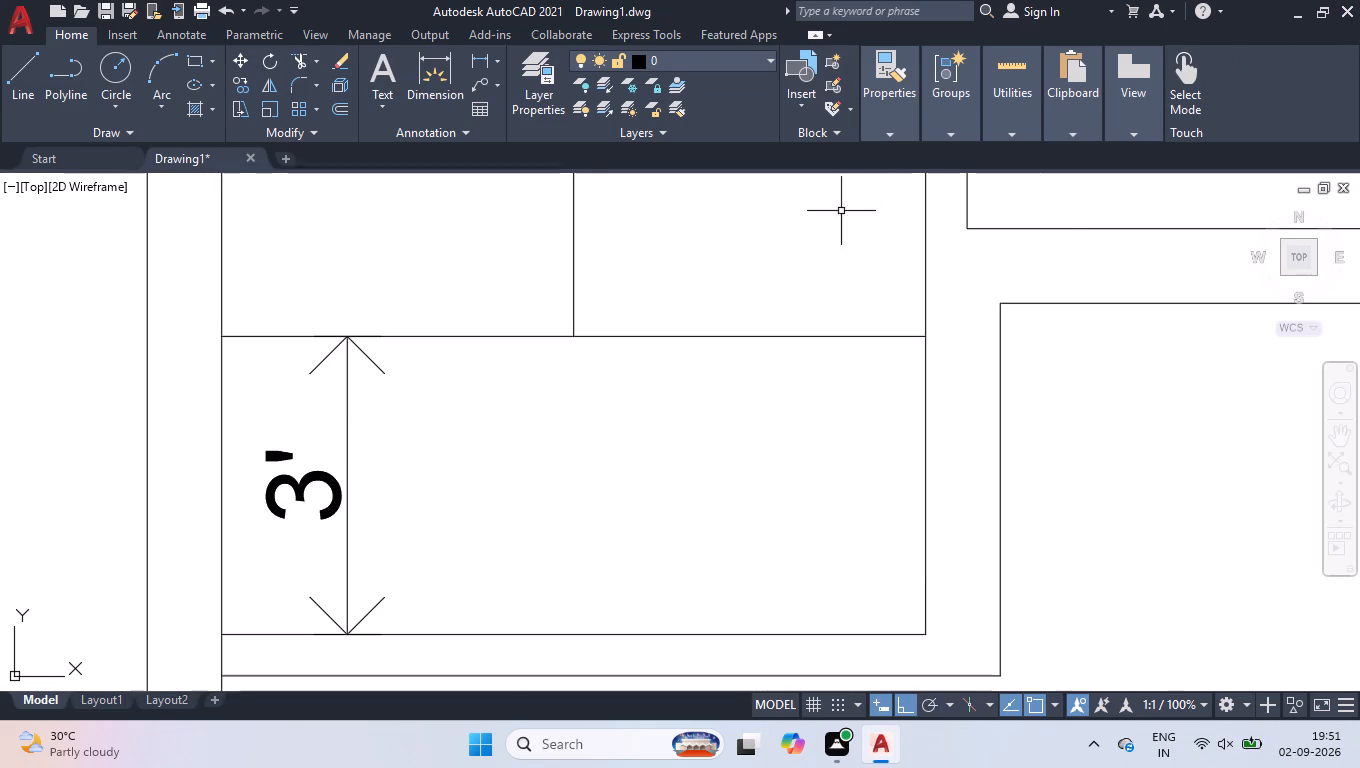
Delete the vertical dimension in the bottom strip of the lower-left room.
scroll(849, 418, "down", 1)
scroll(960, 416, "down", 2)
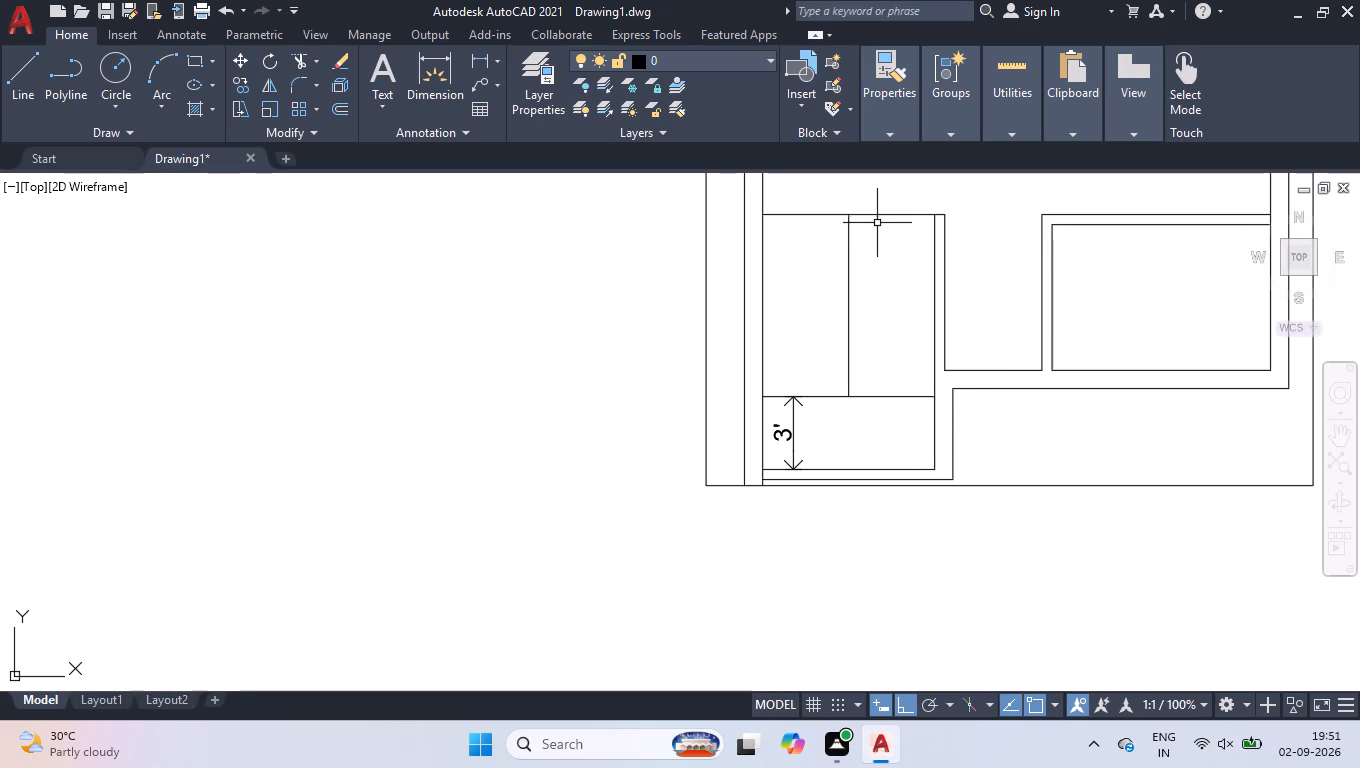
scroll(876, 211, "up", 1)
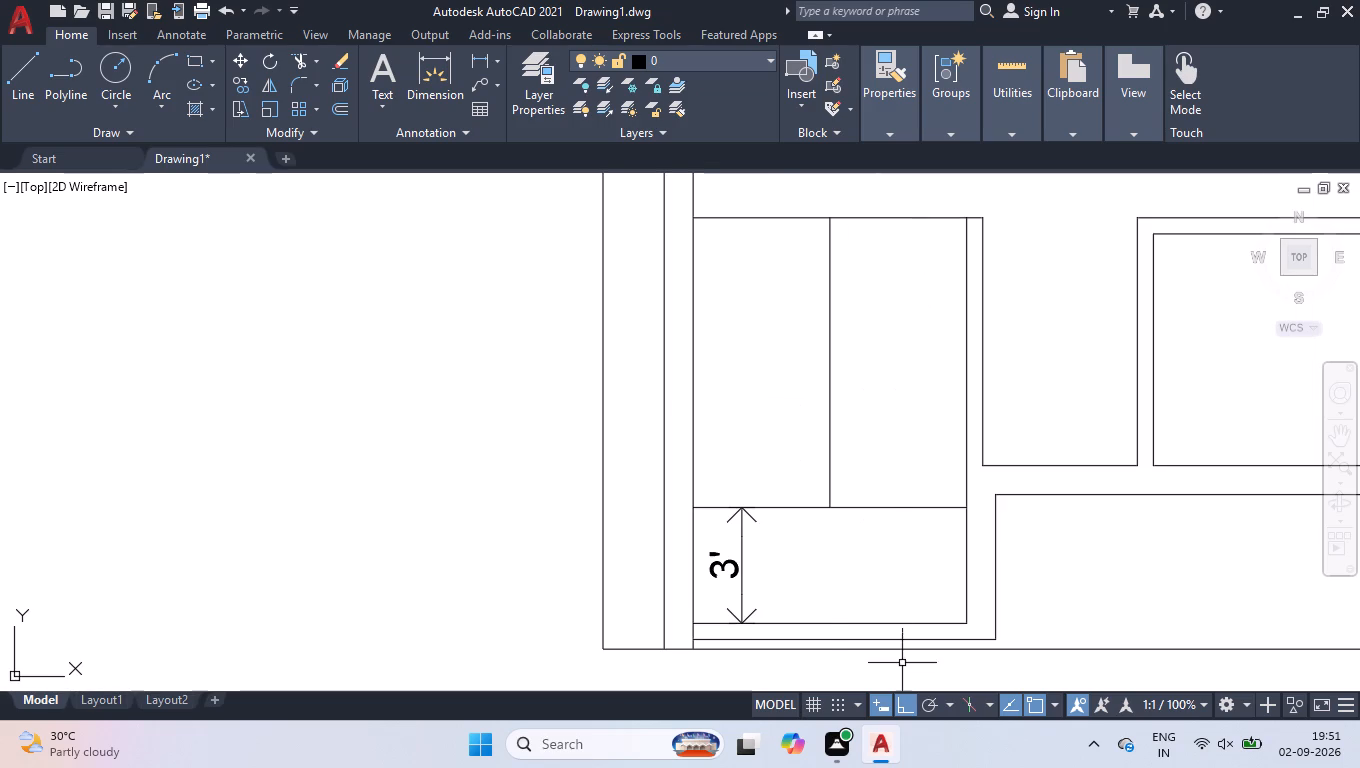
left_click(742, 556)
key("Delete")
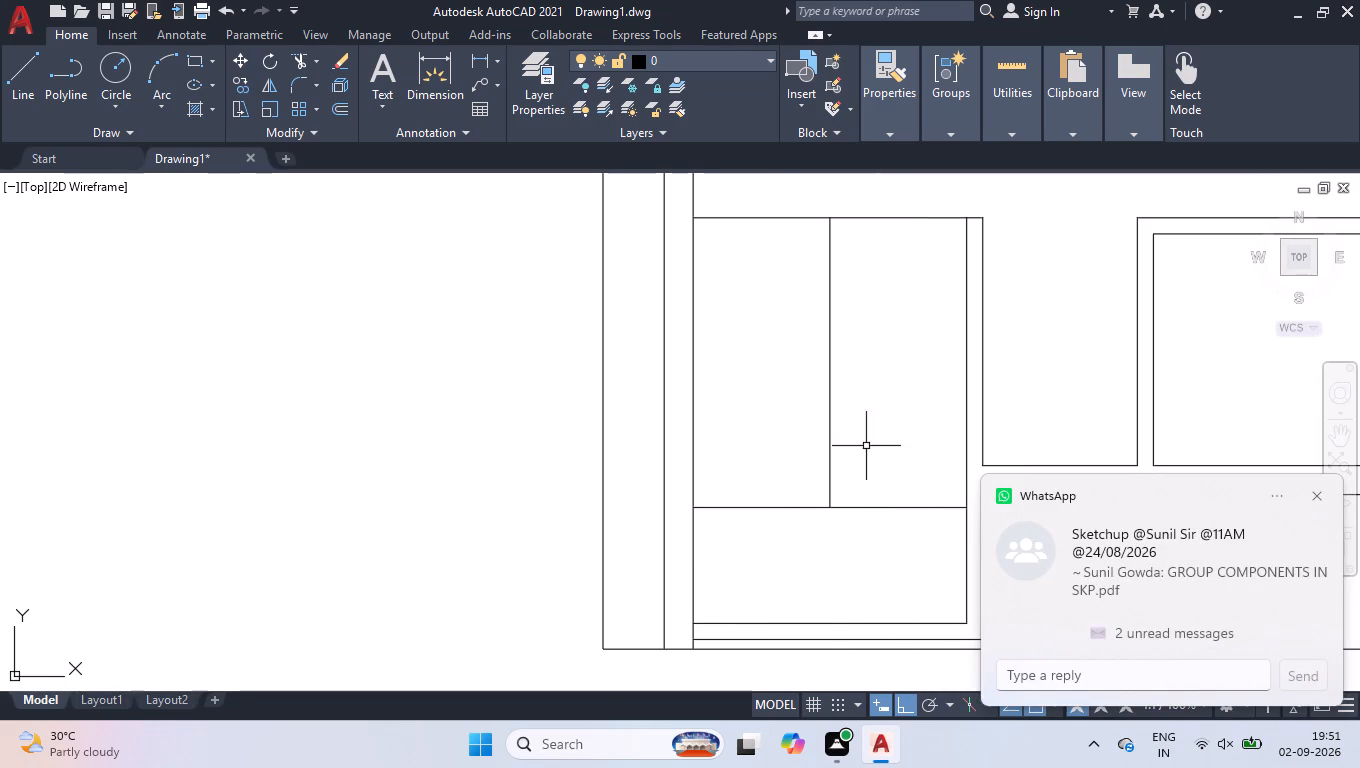
Delete the short horizontal line just above the outer bottom wall line beneath the lower-left room.
left_click(1318, 490)
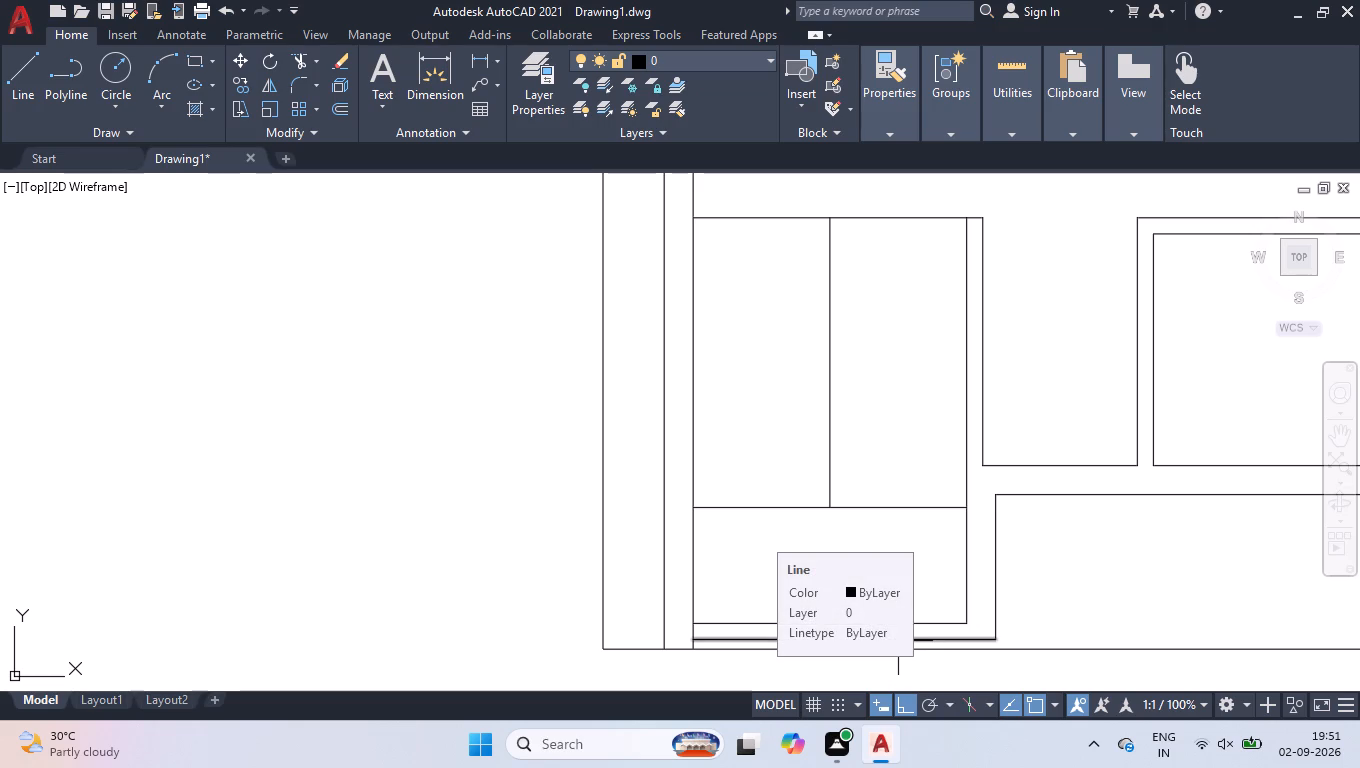
left_click(898, 641)
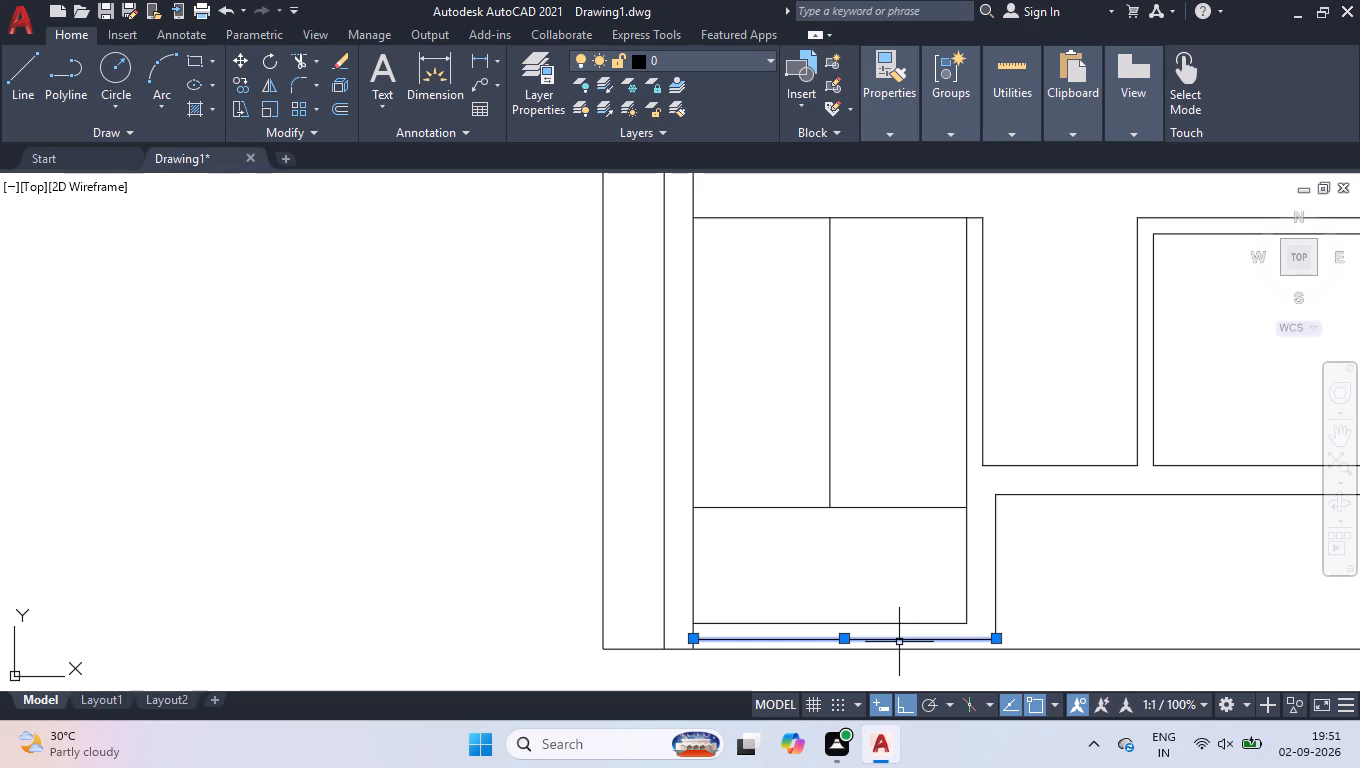
key("Delete")
Extend the outer face of the lower-left room's right-hand wall down to the outer bottom wall line.
type("ex")
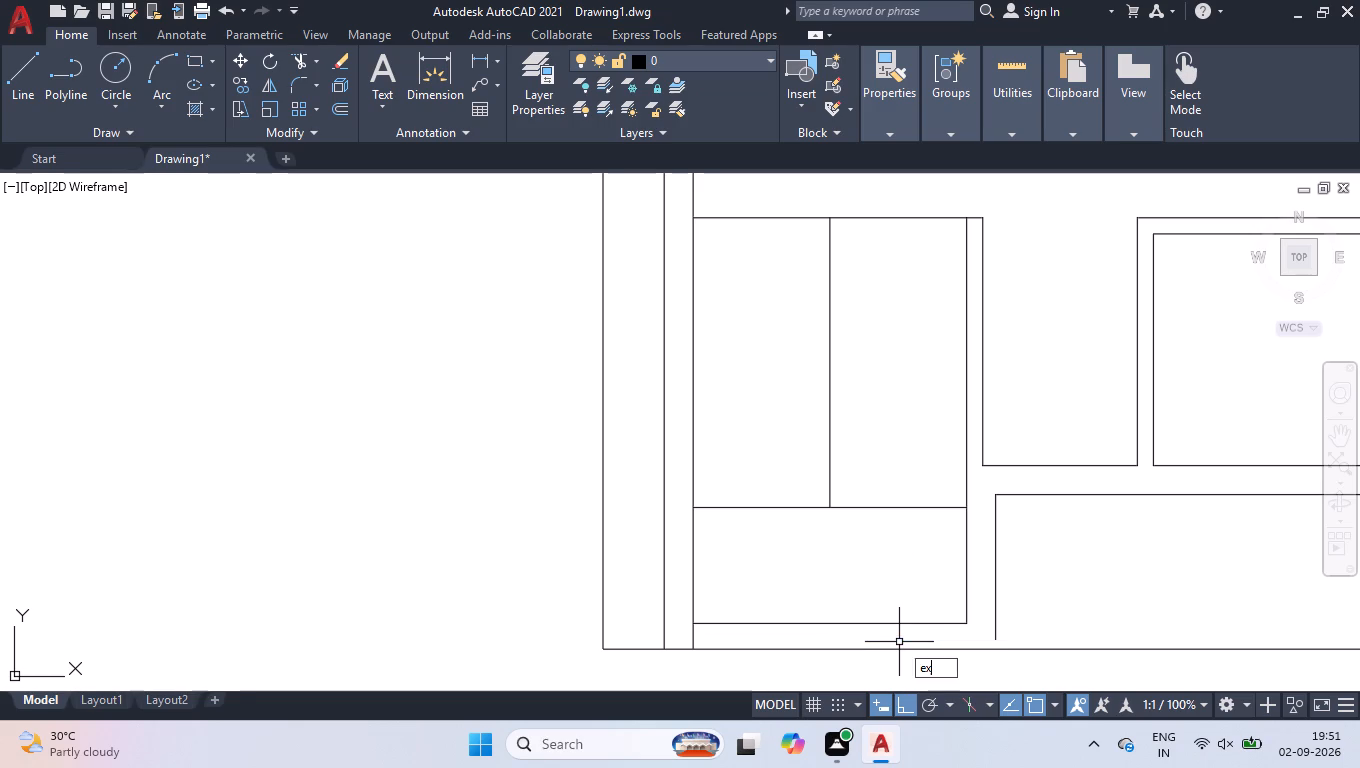
key("Return")
left_click(995, 613)
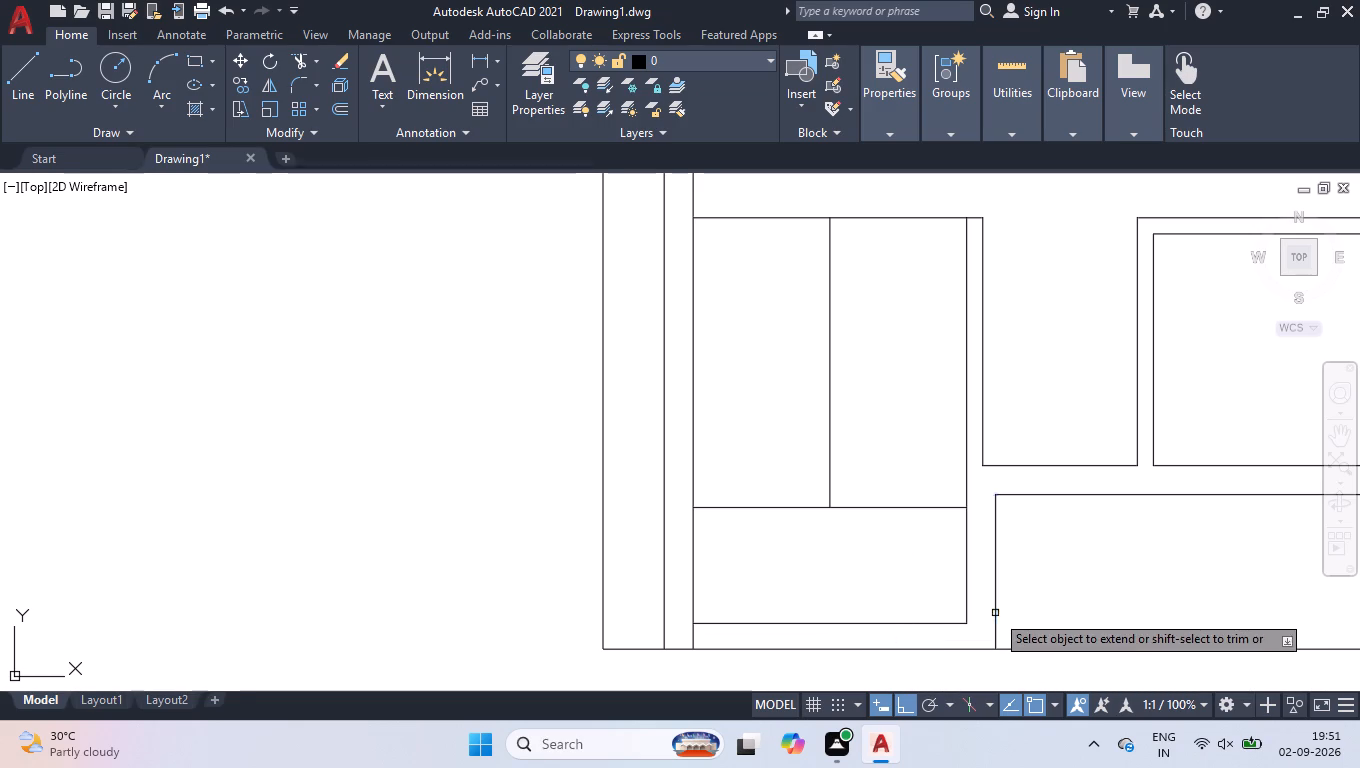
key("Return")
Measure the wall thickness and clearances around the bottom wall of the lower-left room.
type("meas")
key("Return")
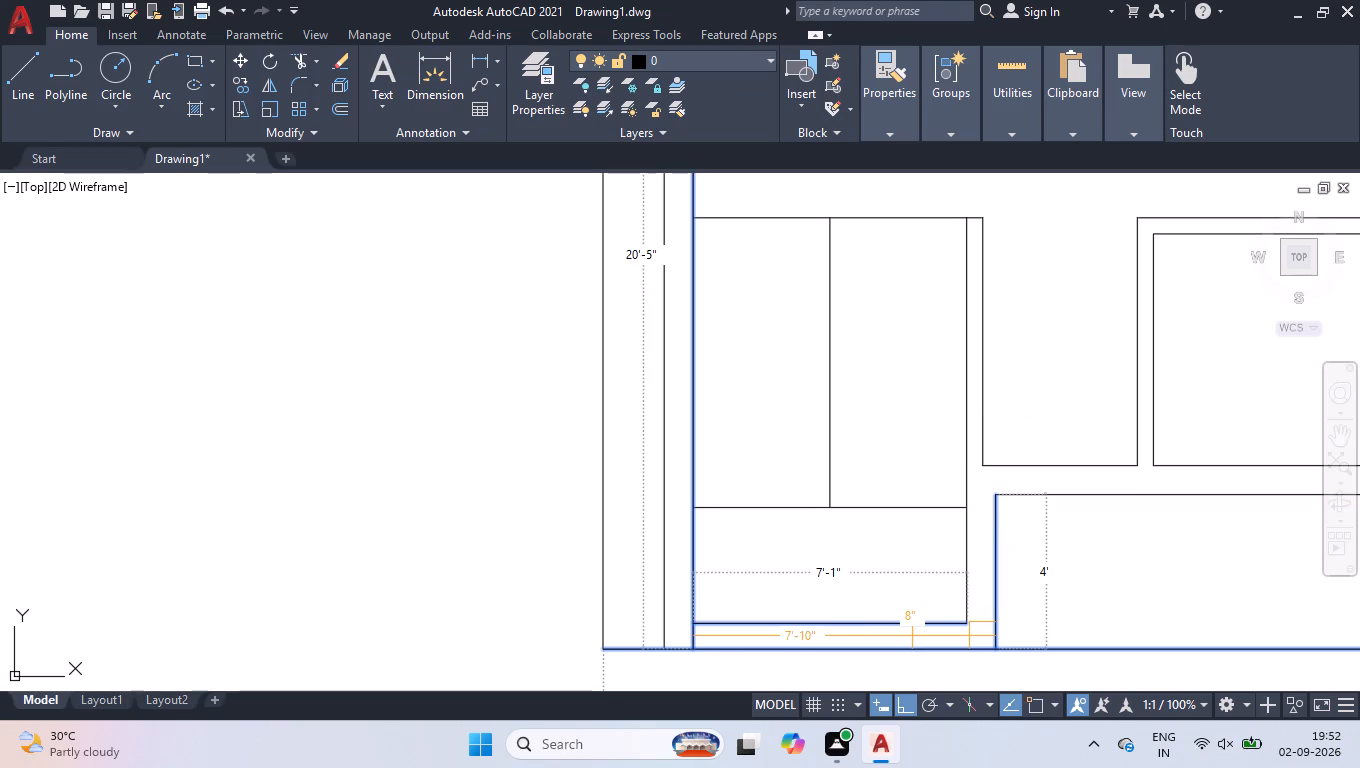
key("space")
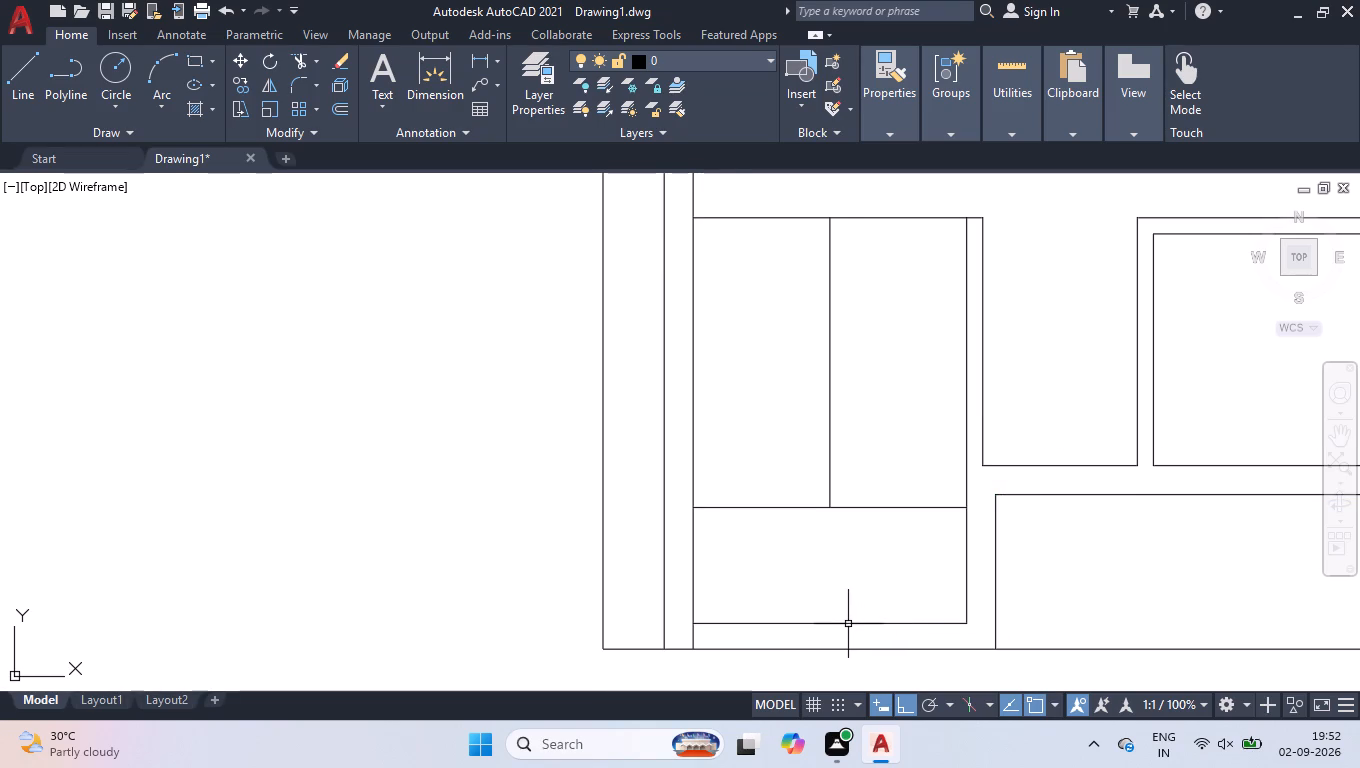
Move the bottom and top horizontal lines of the lower-left room's bottom strip down by 3".
left_click(847, 623)
left_click(835, 629)
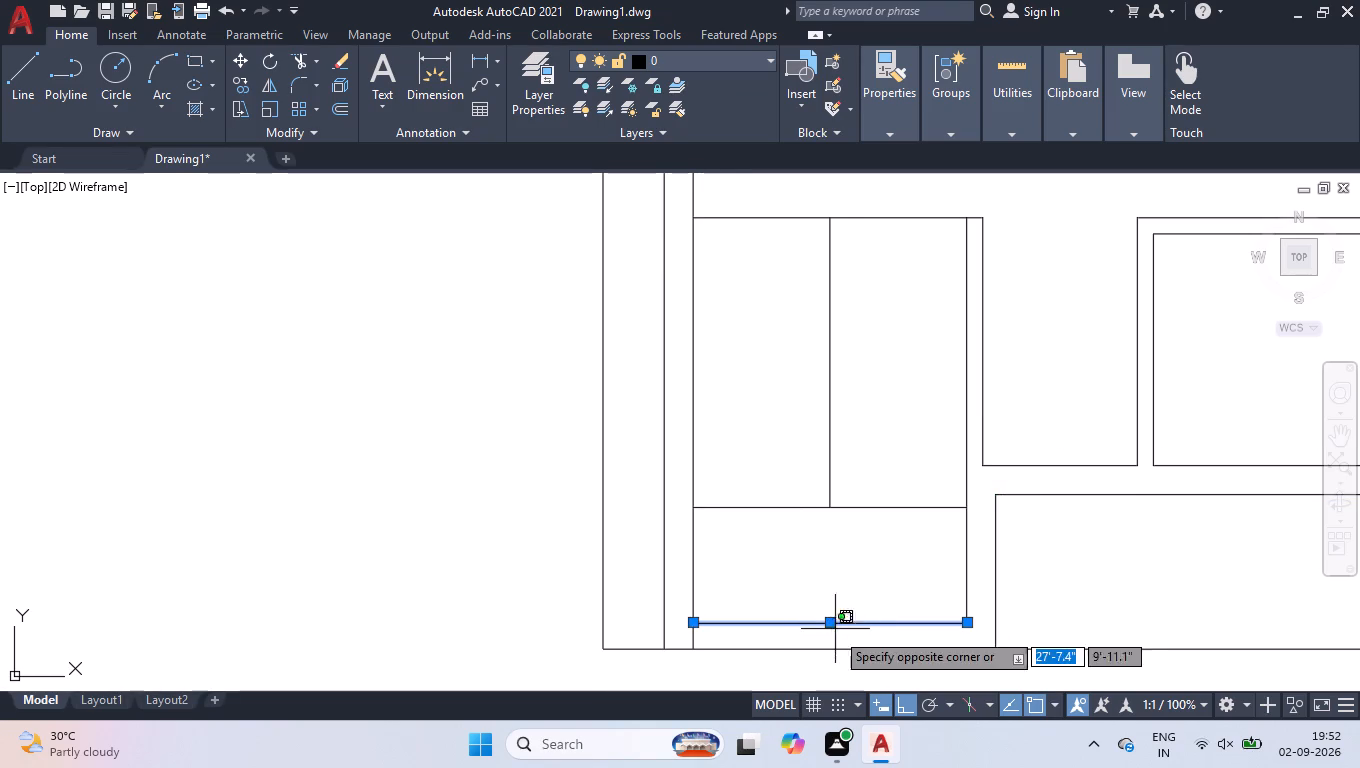
left_click(823, 625)
left_click(828, 621)
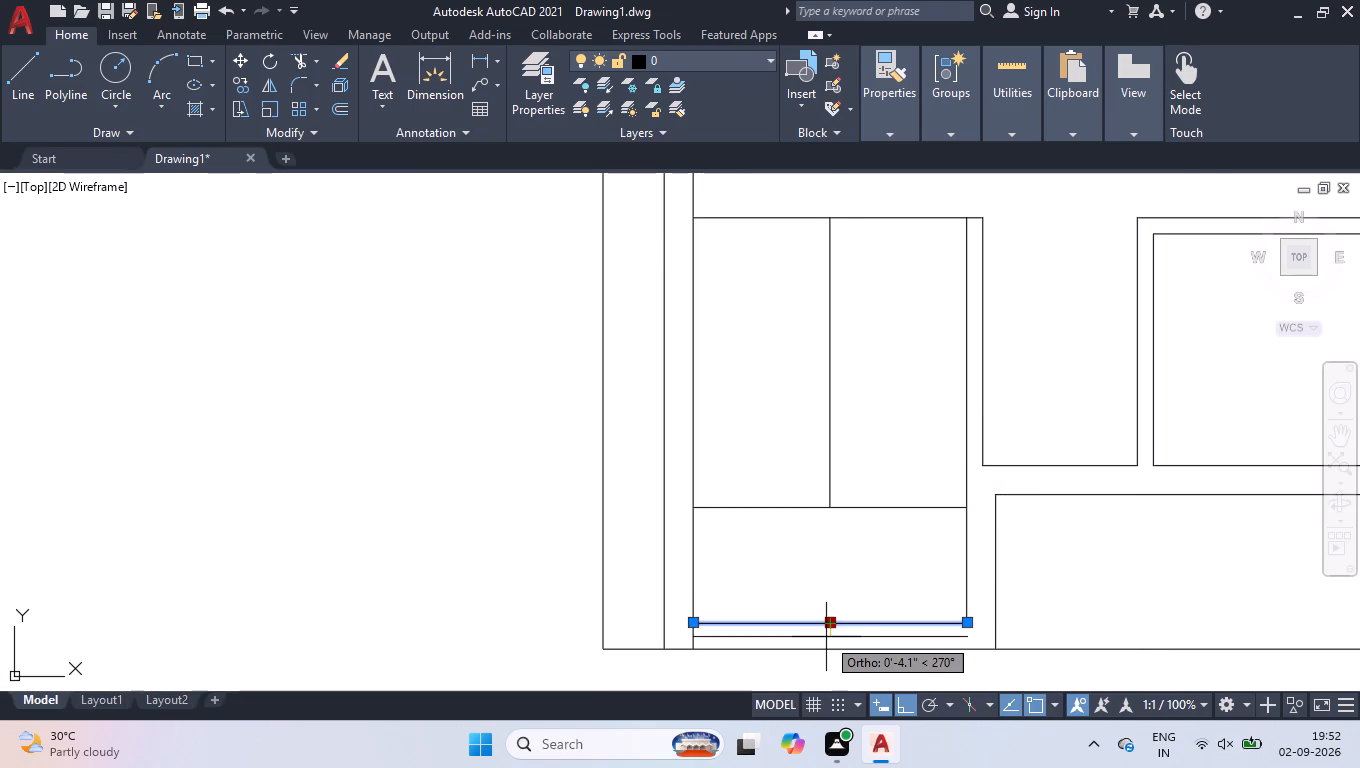
scroll(826, 637, "up", 2)
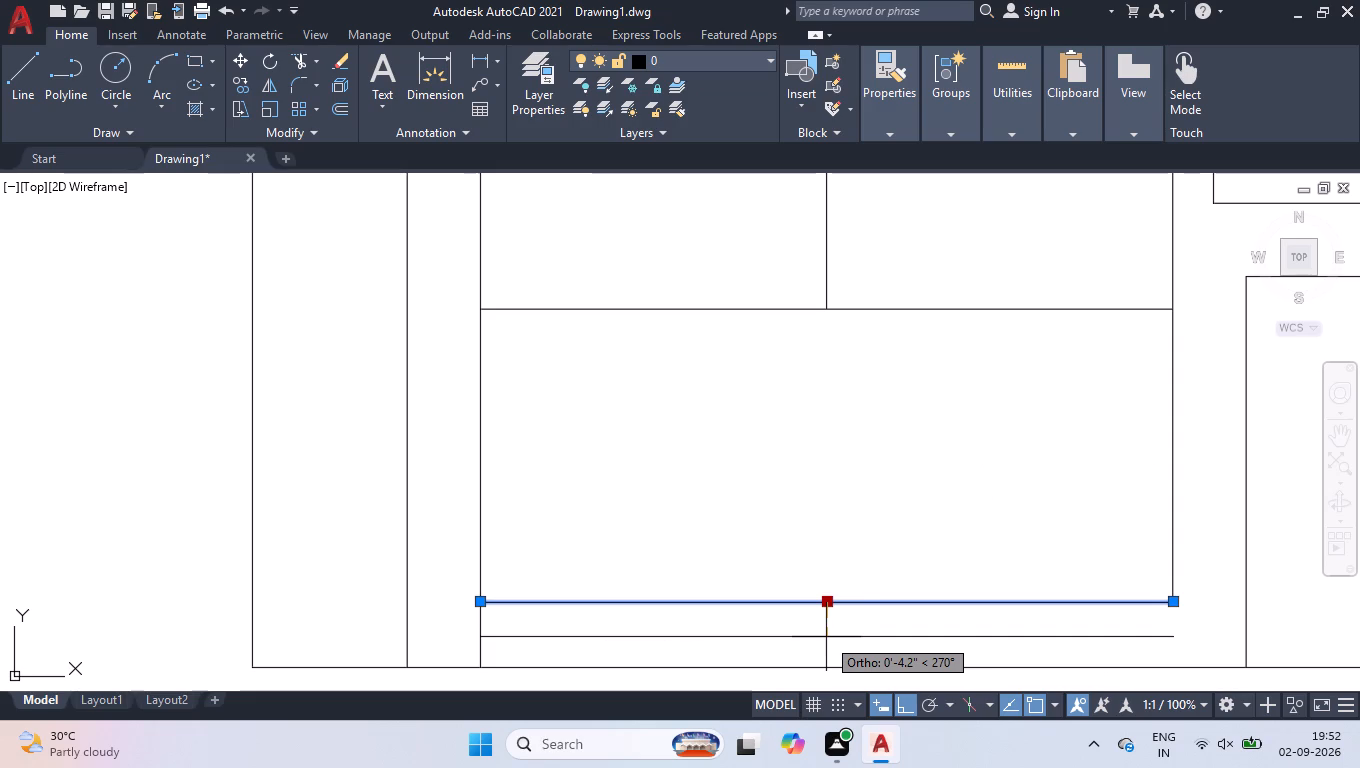
key("3")
key("Return")
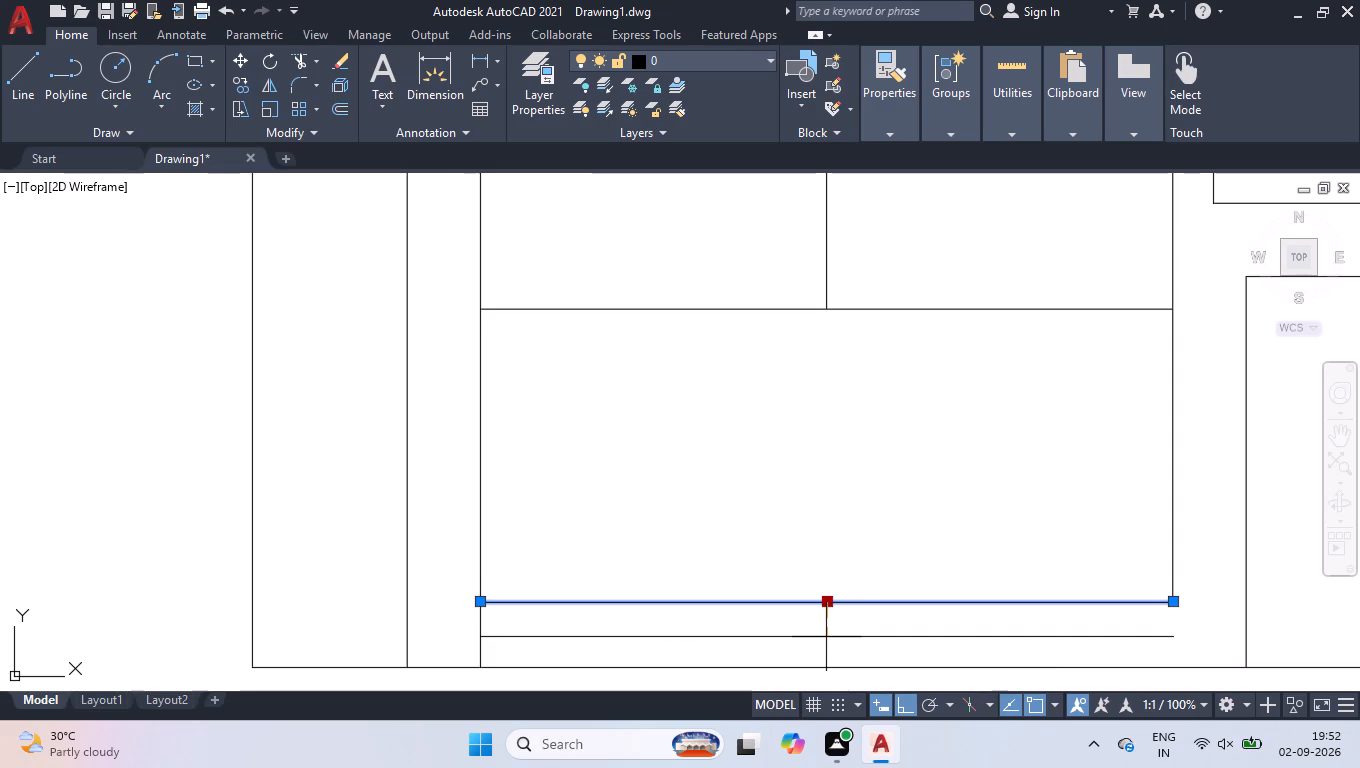
left_click(855, 308)
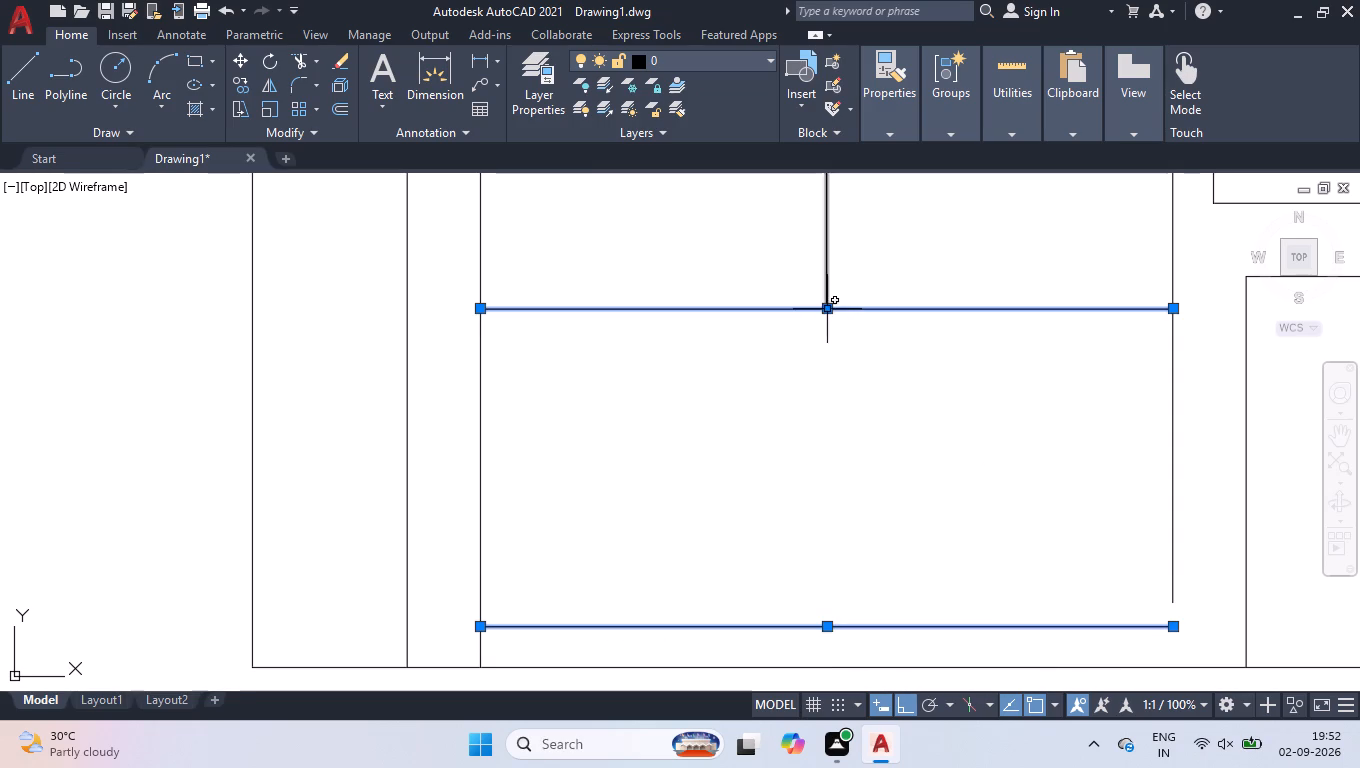
left_click(824, 308)
key("3")
key("Return")
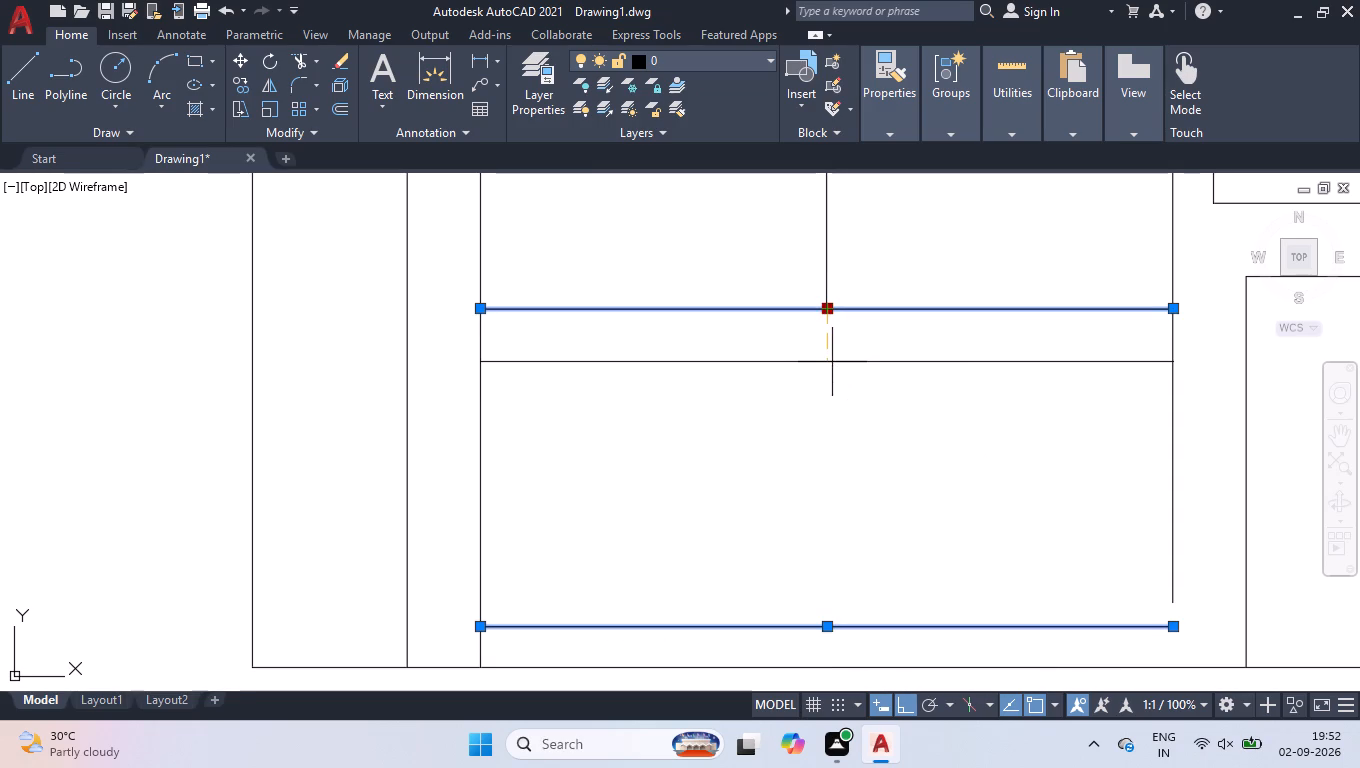
Move both segments of the lower-left room's top horizontal line down by 3".
scroll(881, 274, "down", 3)
scroll(914, 447, "down", 2)
scroll(889, 322, "up", 2)
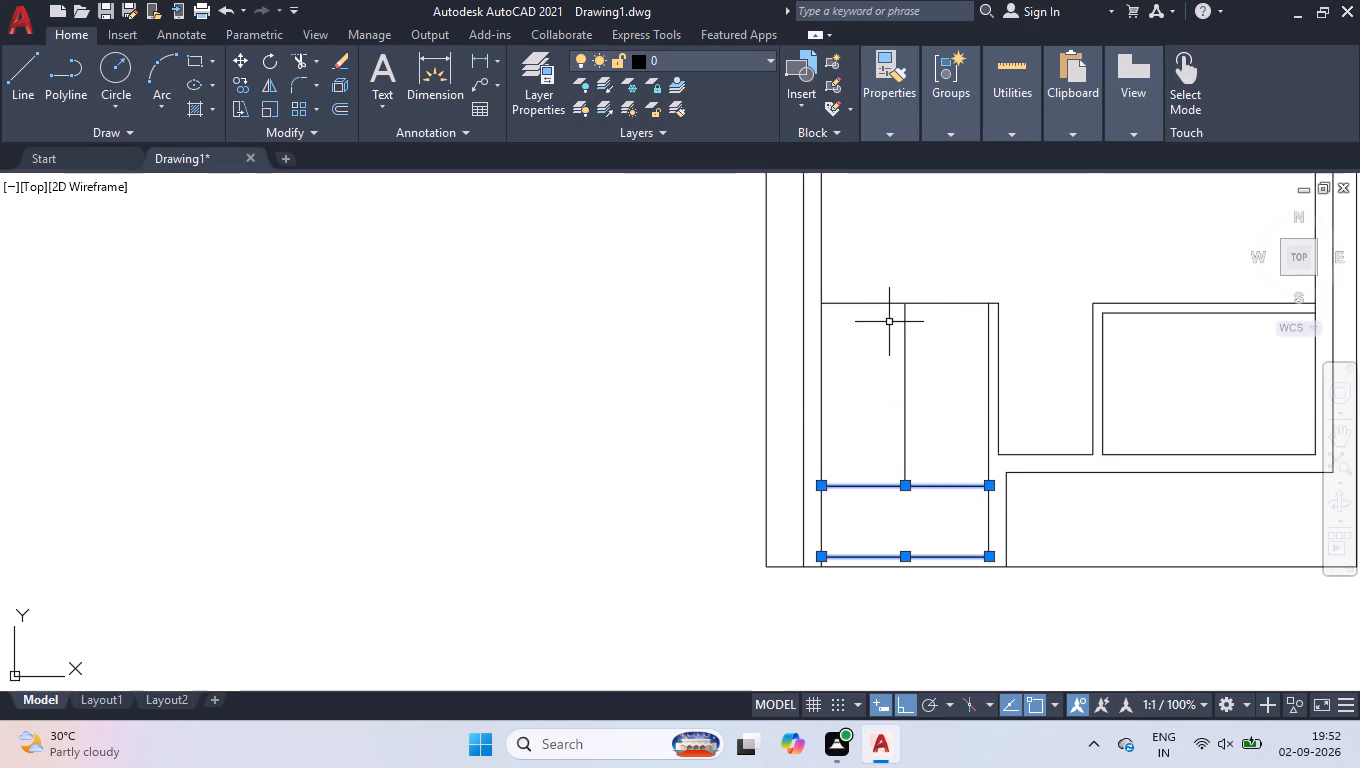
scroll(915, 286, "up", 2)
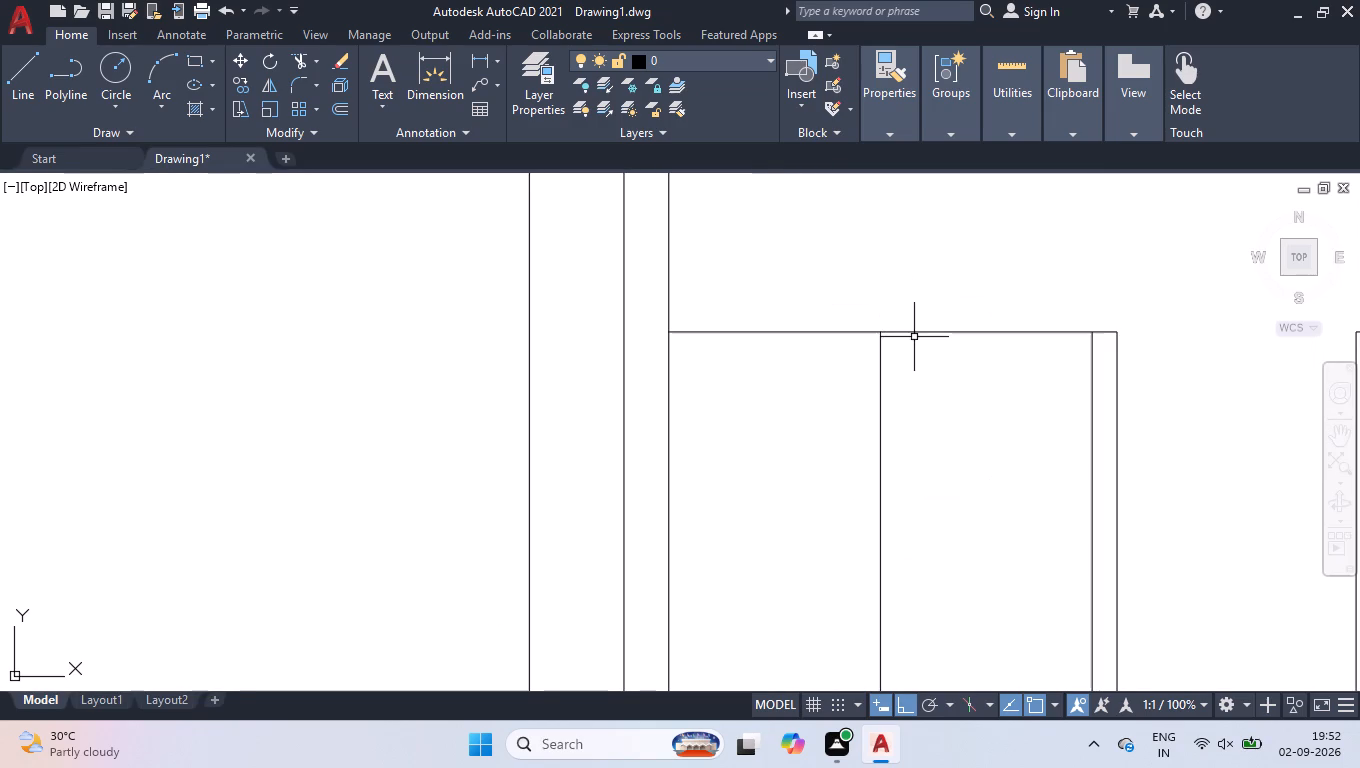
left_click(922, 331)
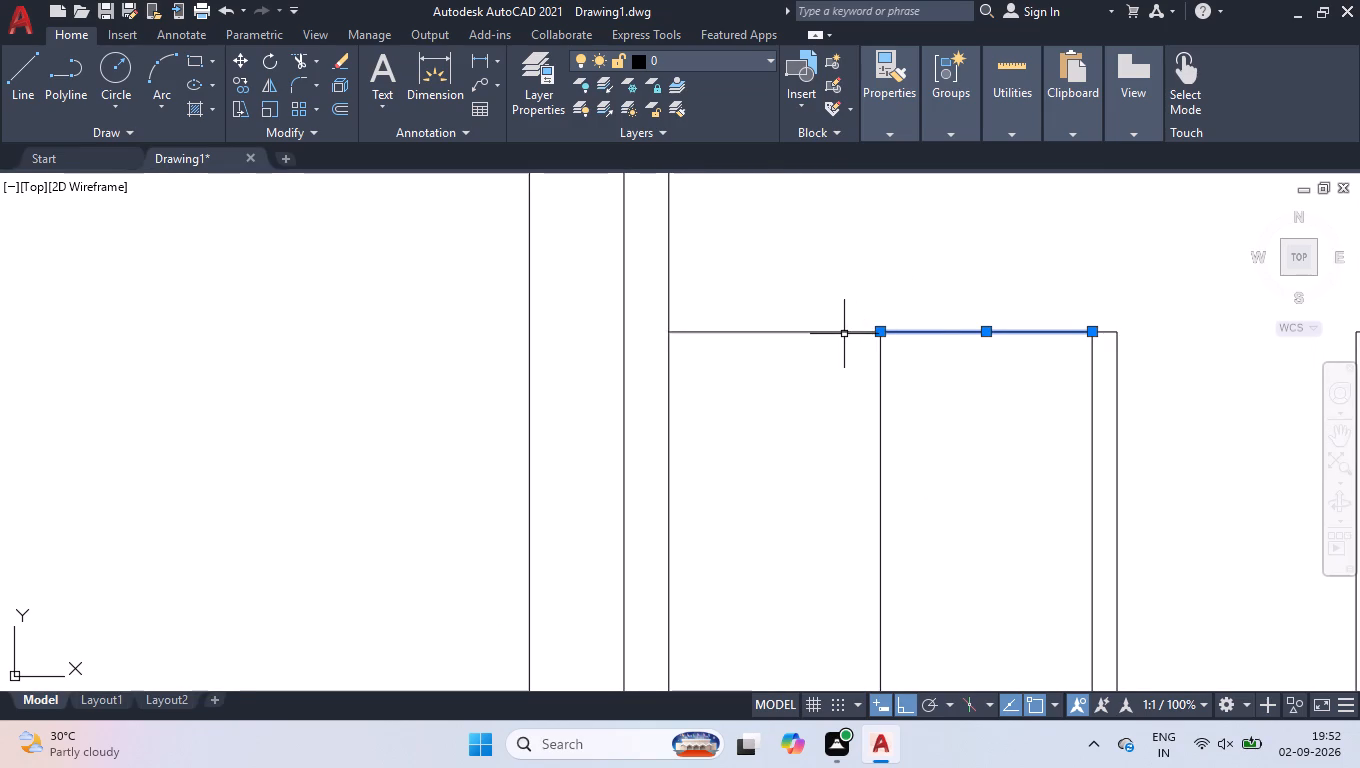
left_click(843, 332)
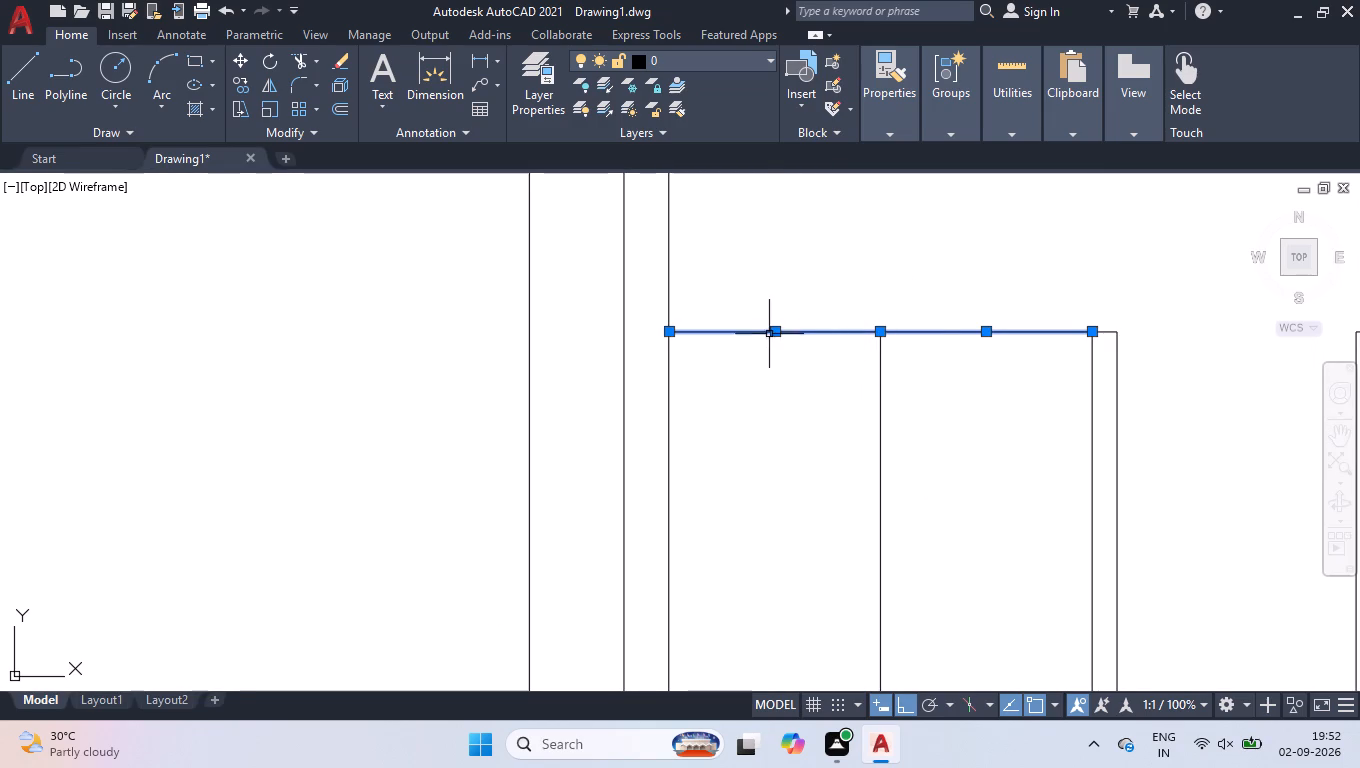
left_click(779, 332)
key("3")
key("Return")
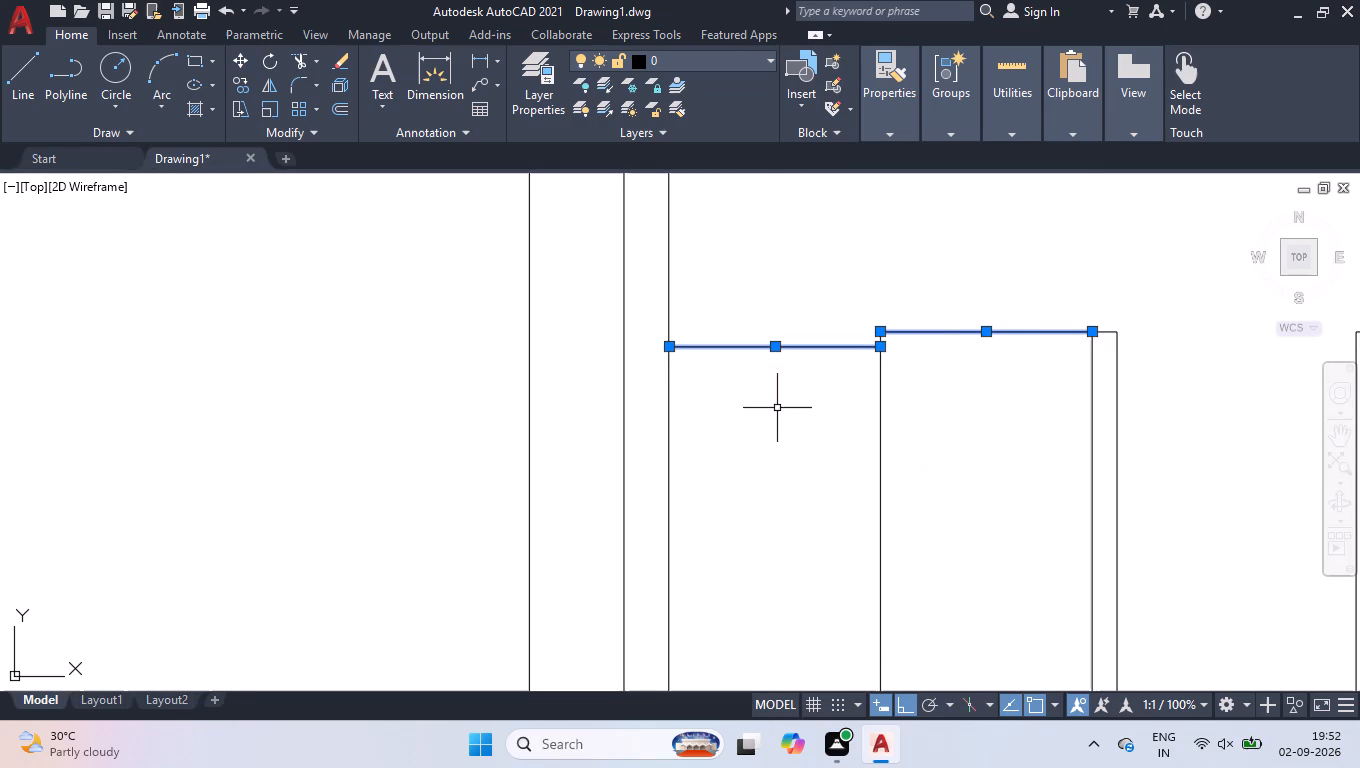
left_click(983, 329)
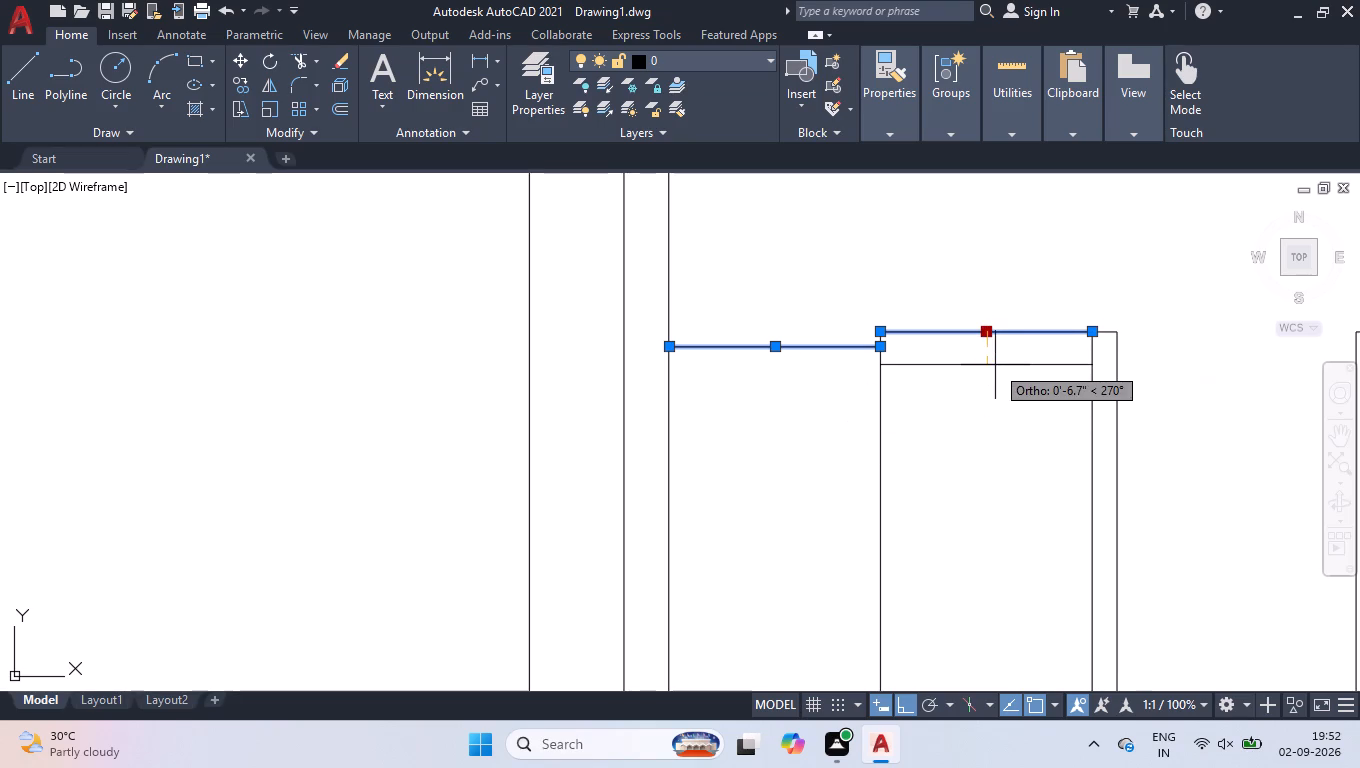
key("3")
key("Return")
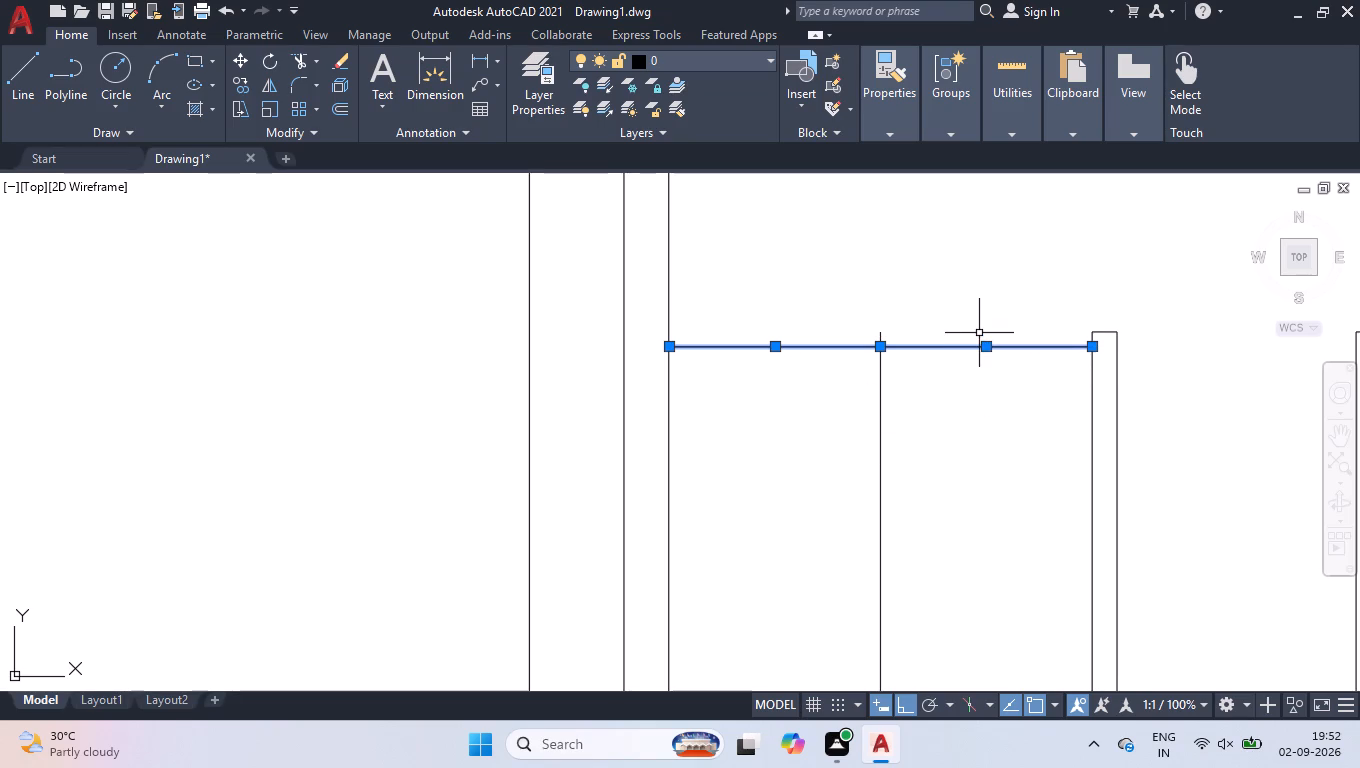
Trim the end of the central vertical line projecting above the lower-left room's top line.
type("tr")
key("Return")
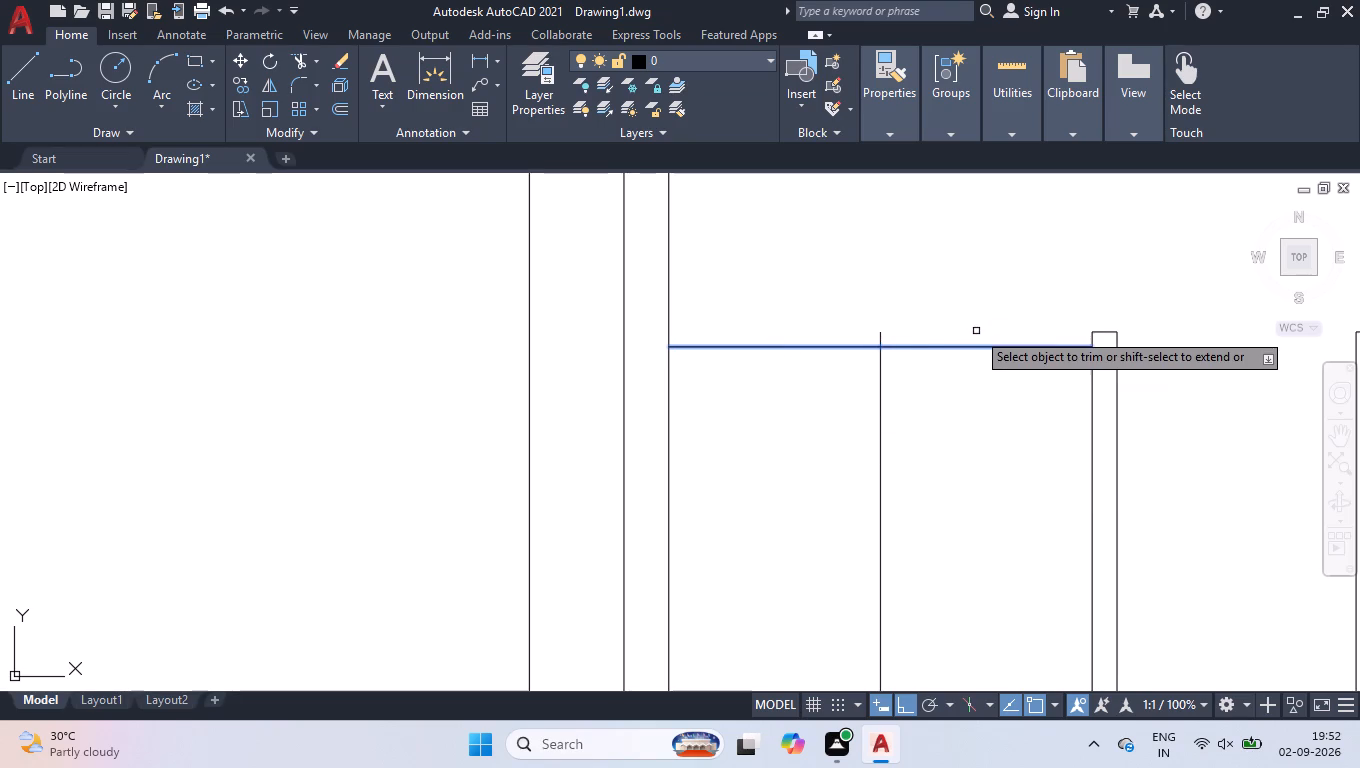
left_click(877, 335)
left_click(891, 335)
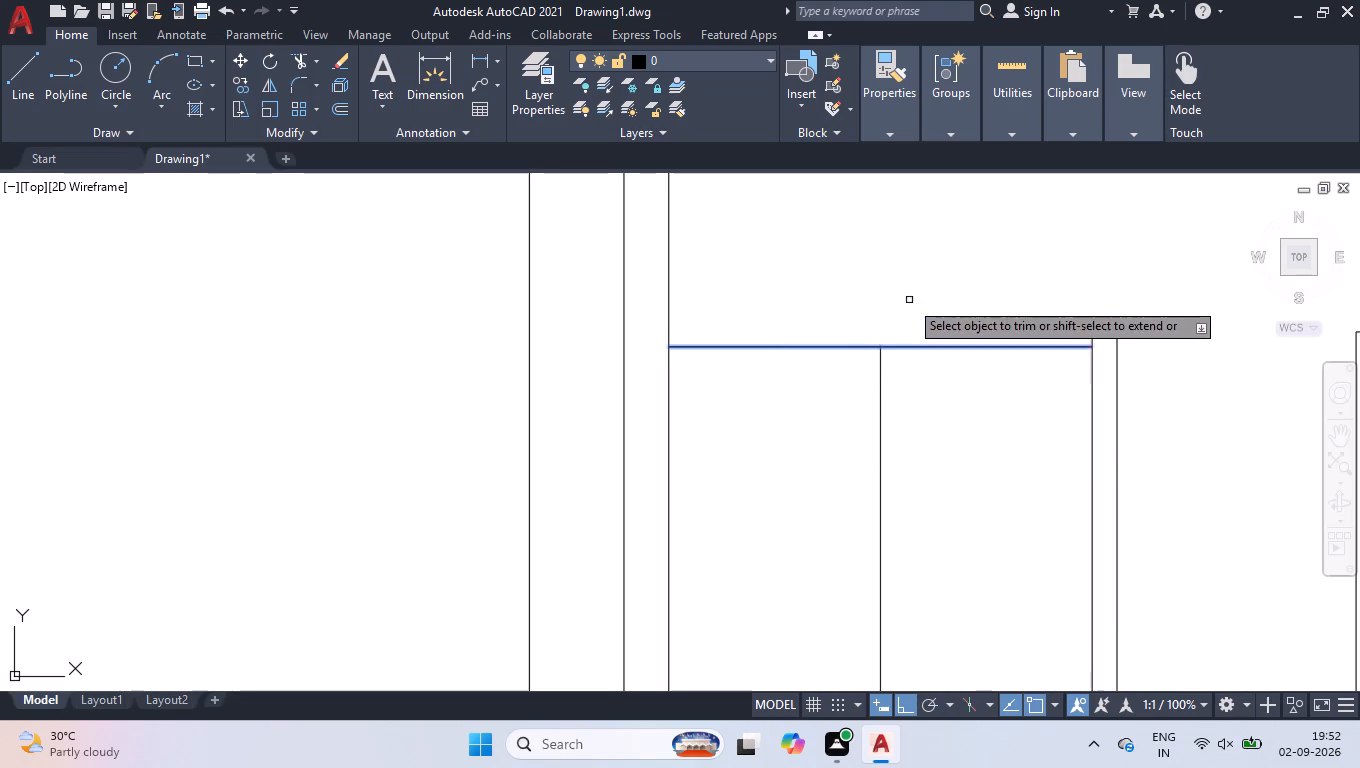
scroll(906, 301, "down", 2)
key("space")
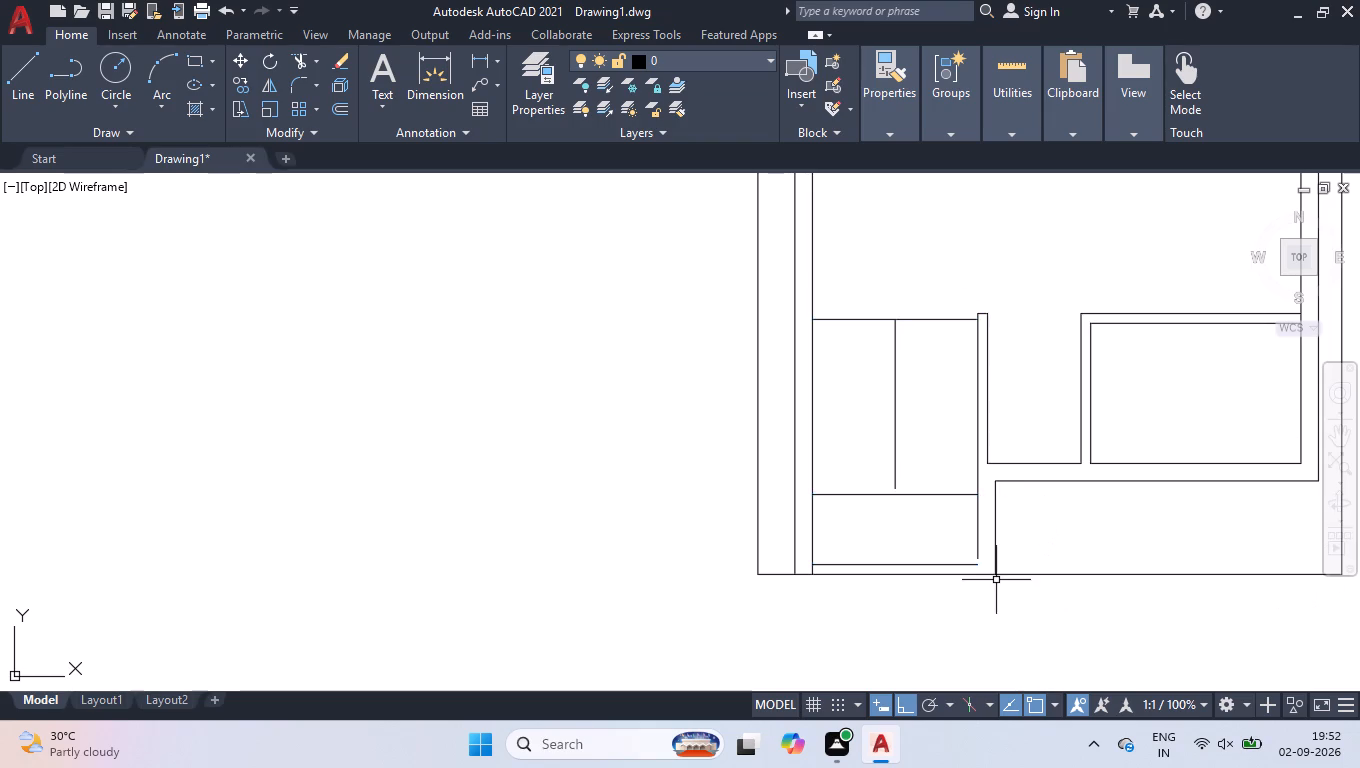
Extend the central vertical line to the strip's top line and the room's right-hand inner line to its bottom line.
scroll(980, 535, "up", 1)
type("ex")
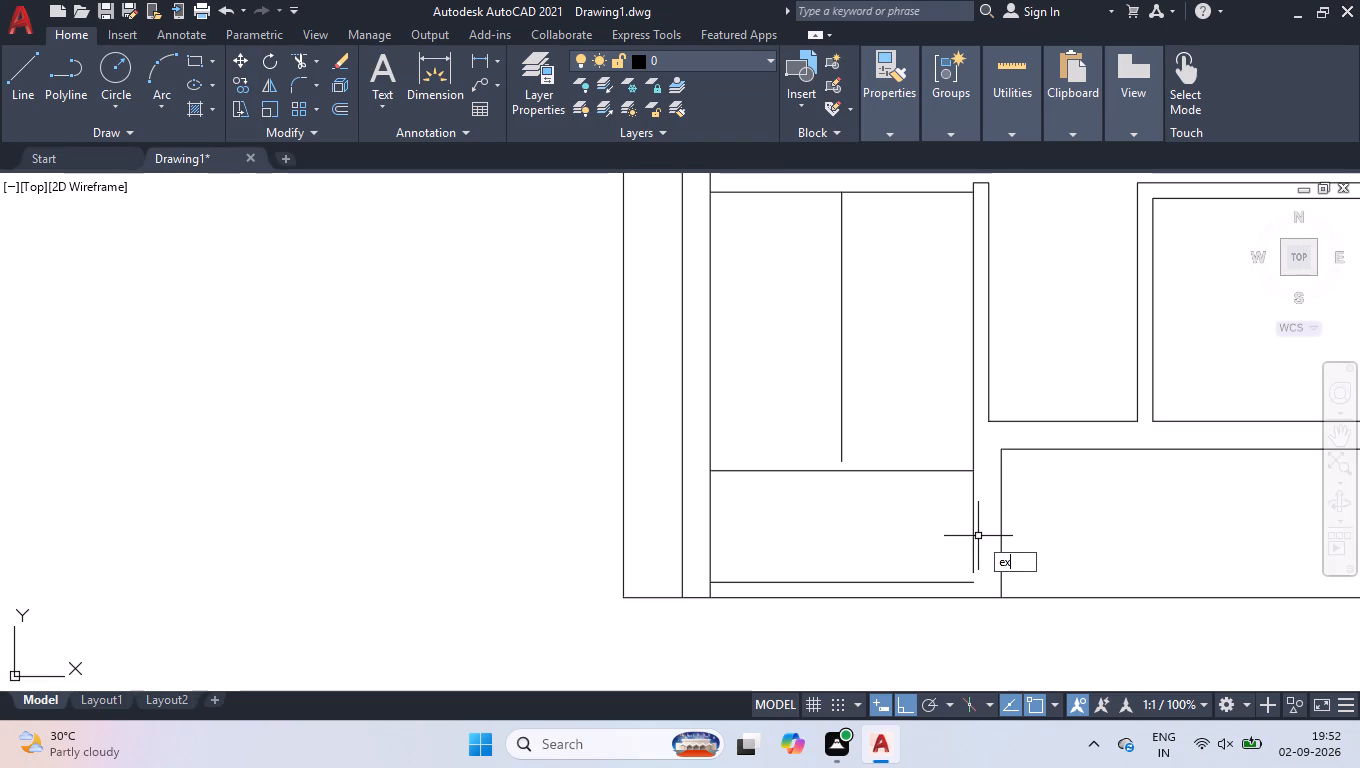
key("Return")
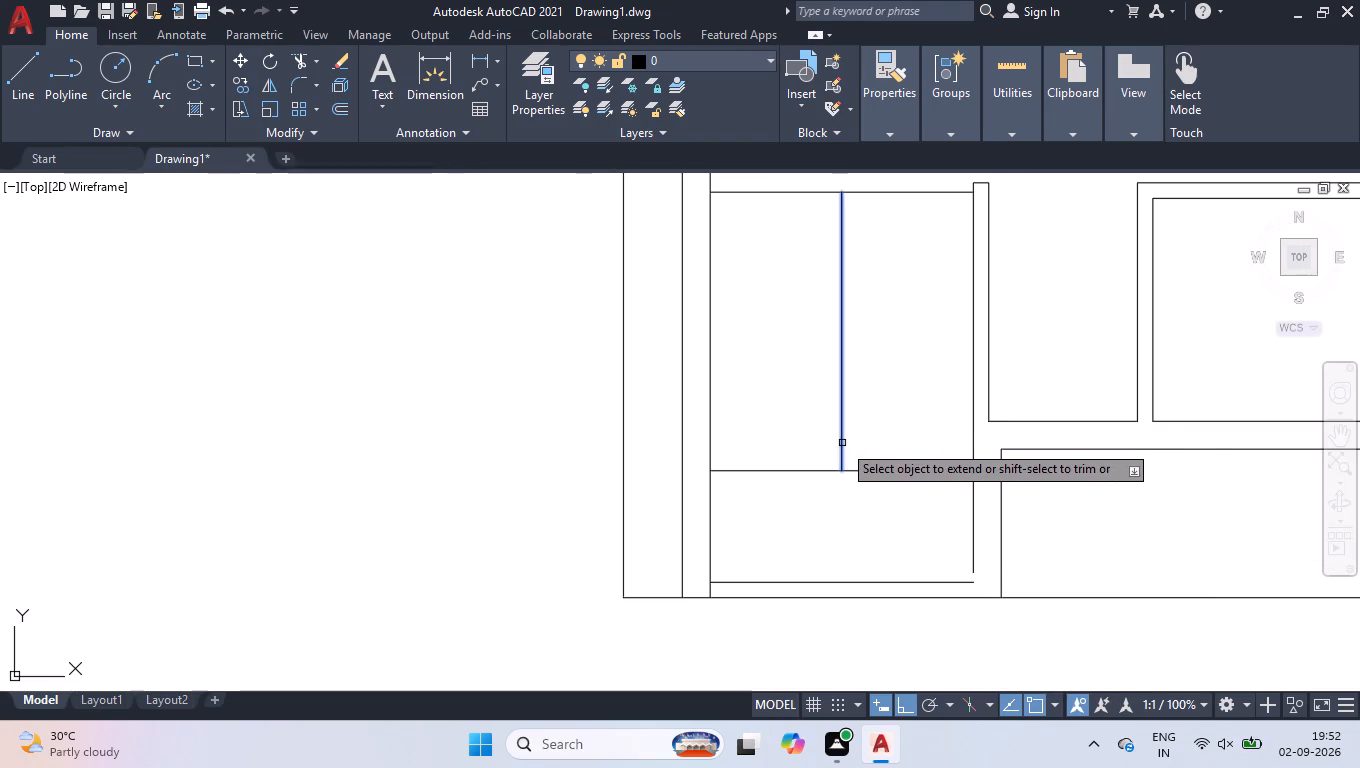
left_click(842, 443)
left_click(975, 554)
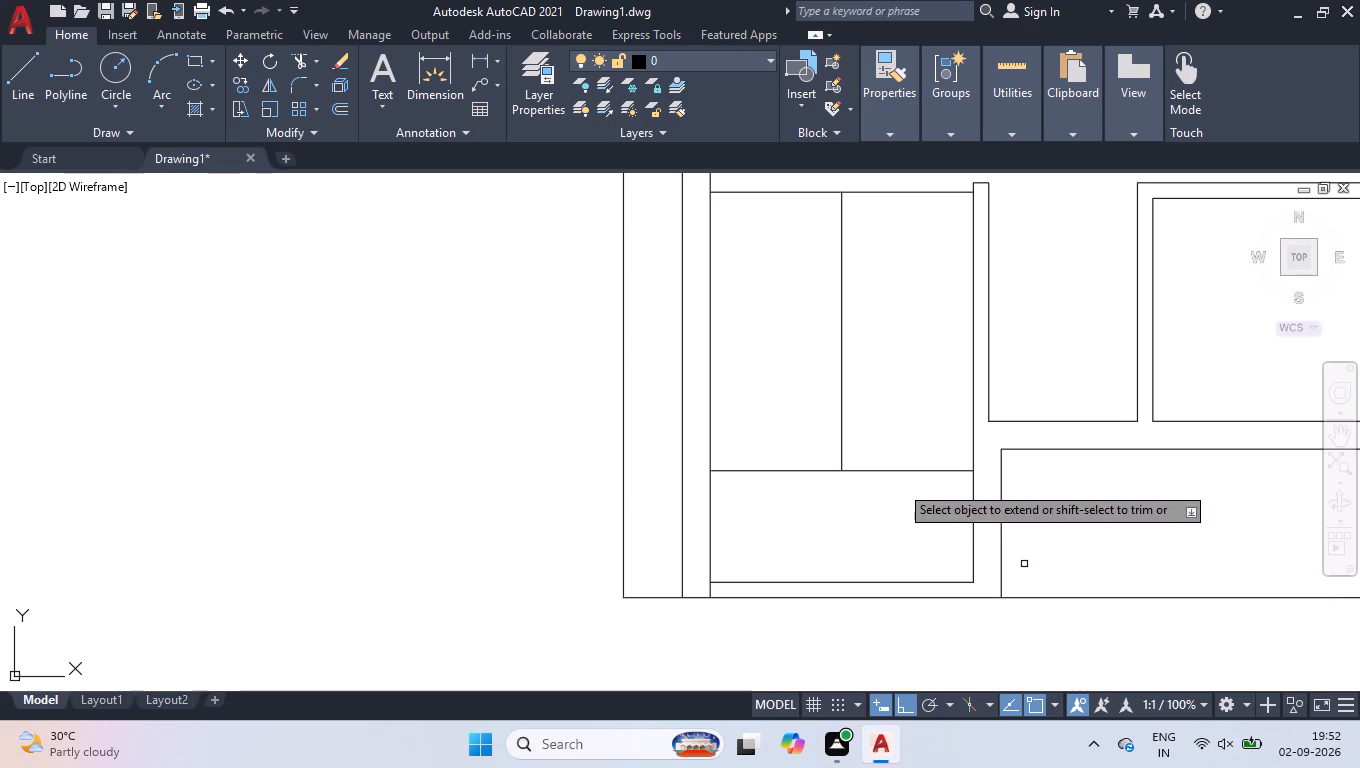
key("space")
Copy the right-hand segment of the room's top line as a 10-item array fitted down to the bottom strip's top line.
scroll(906, 515, "down", 1)
scroll(901, 436, "up", 2)
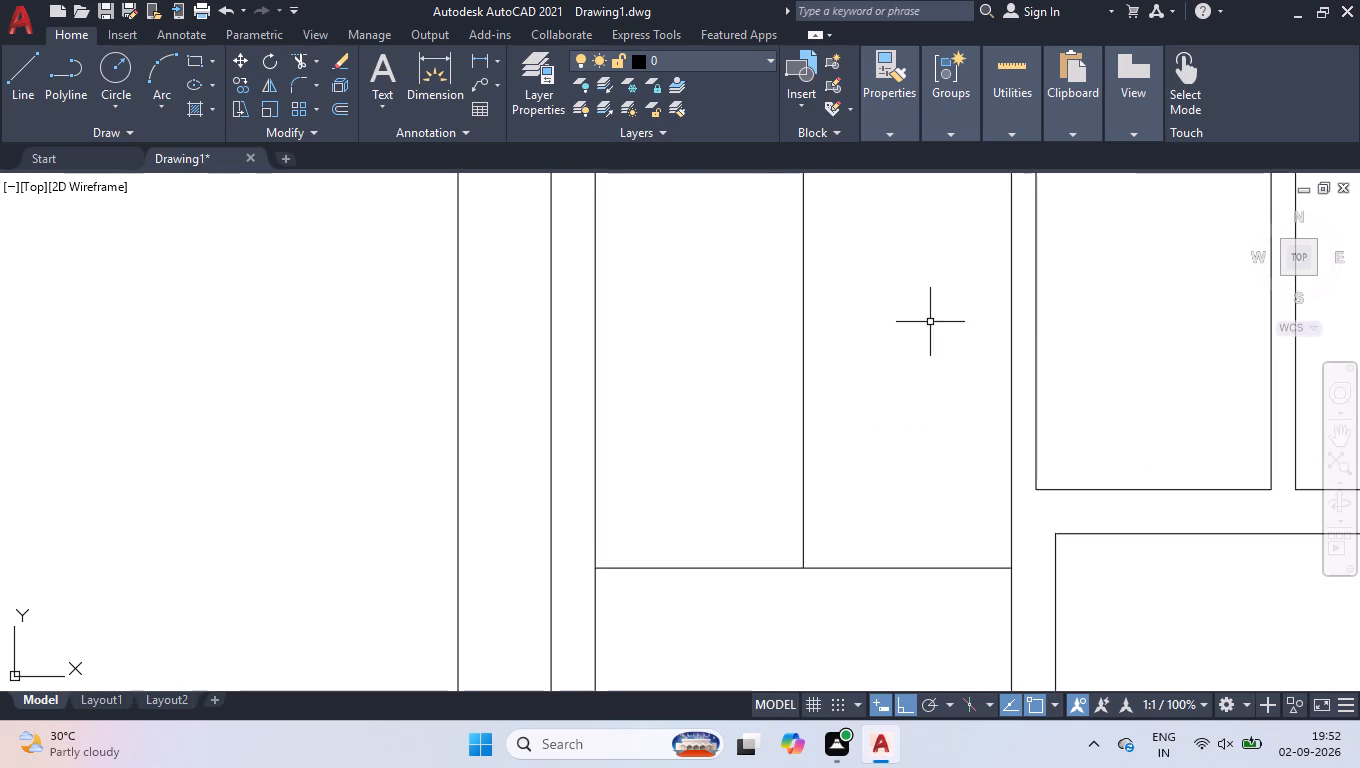
scroll(909, 382, "down", 1)
left_click(947, 222)
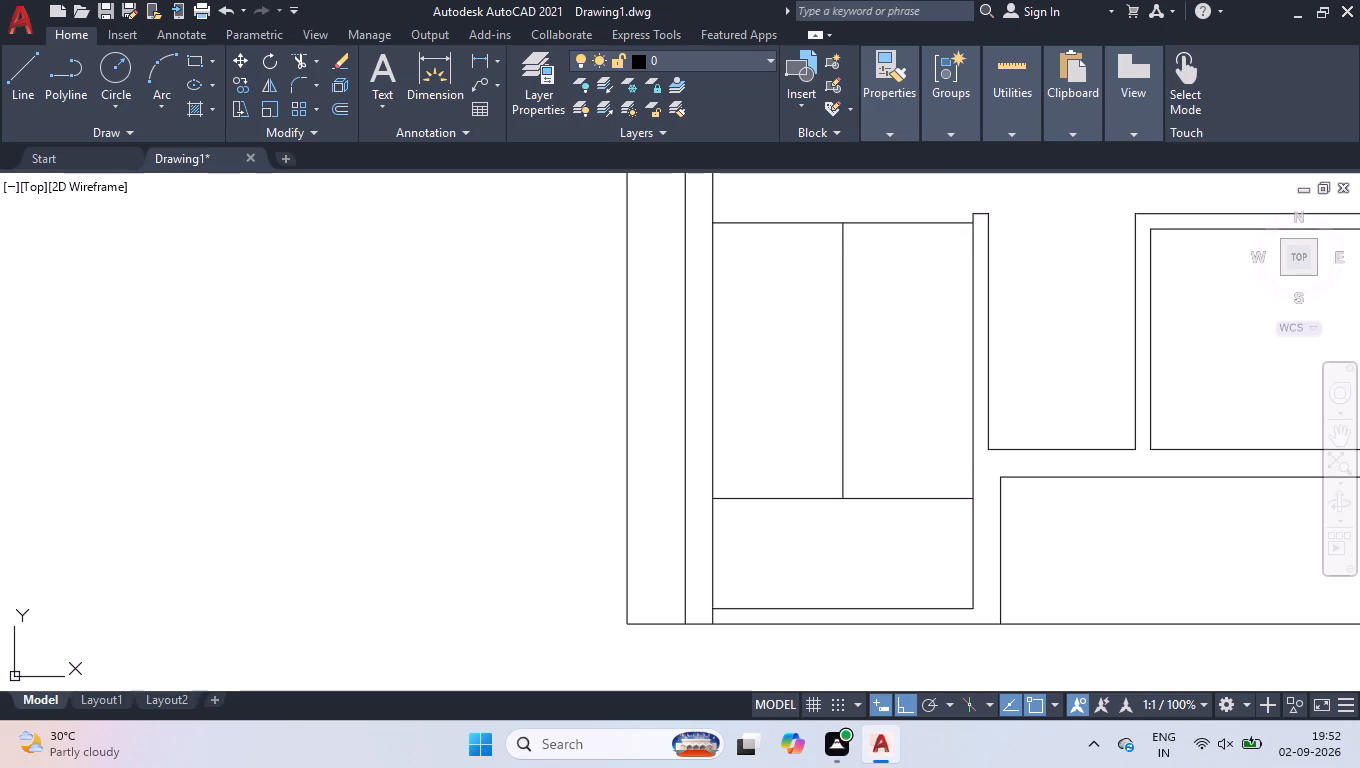
type("cop")
key("Return")
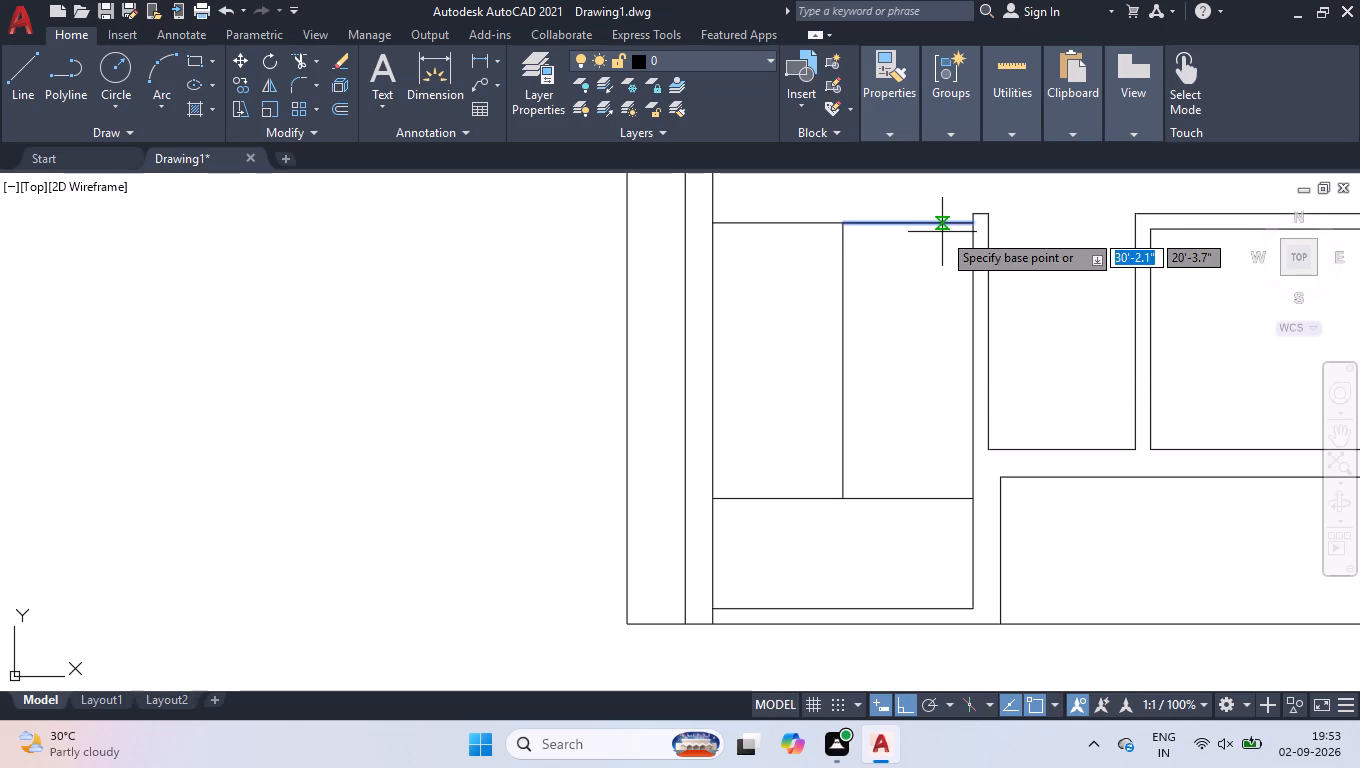
left_click(838, 218)
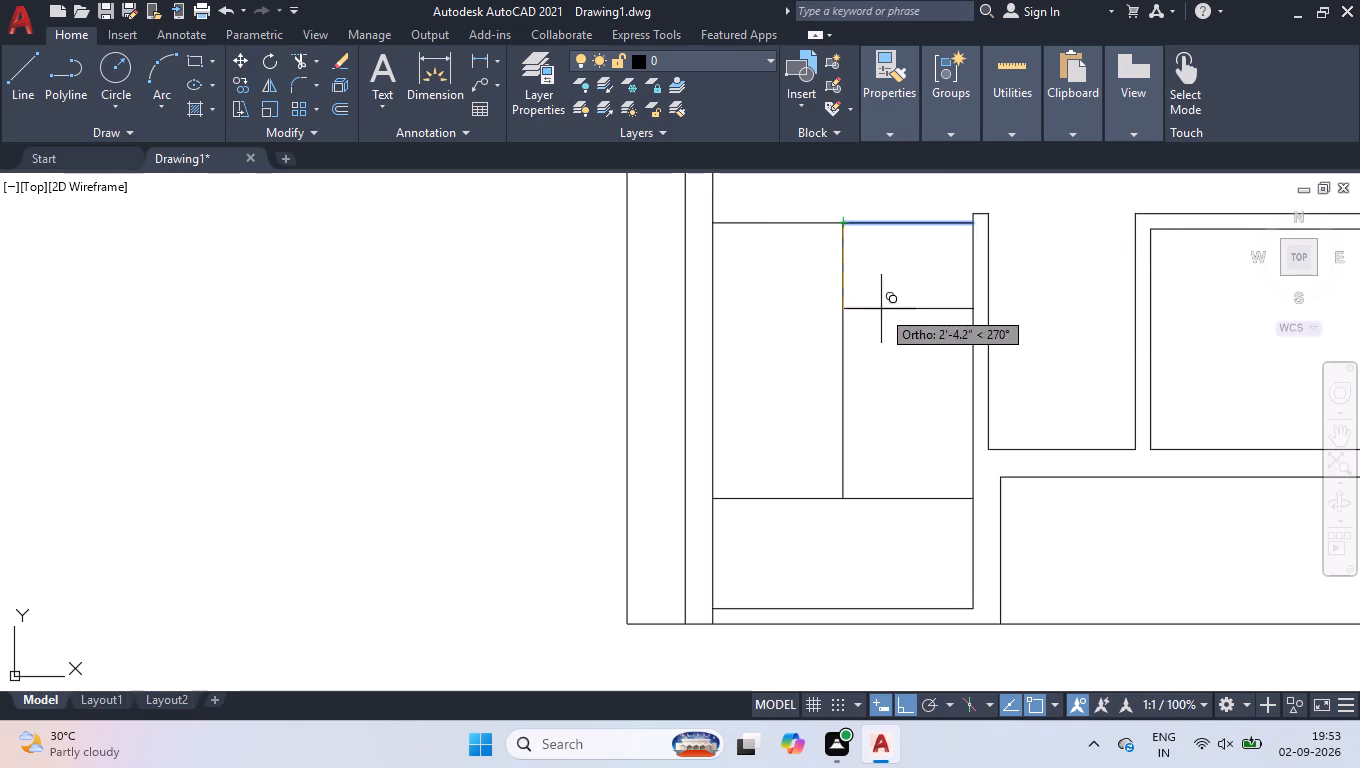
type("ar")
key("Return")
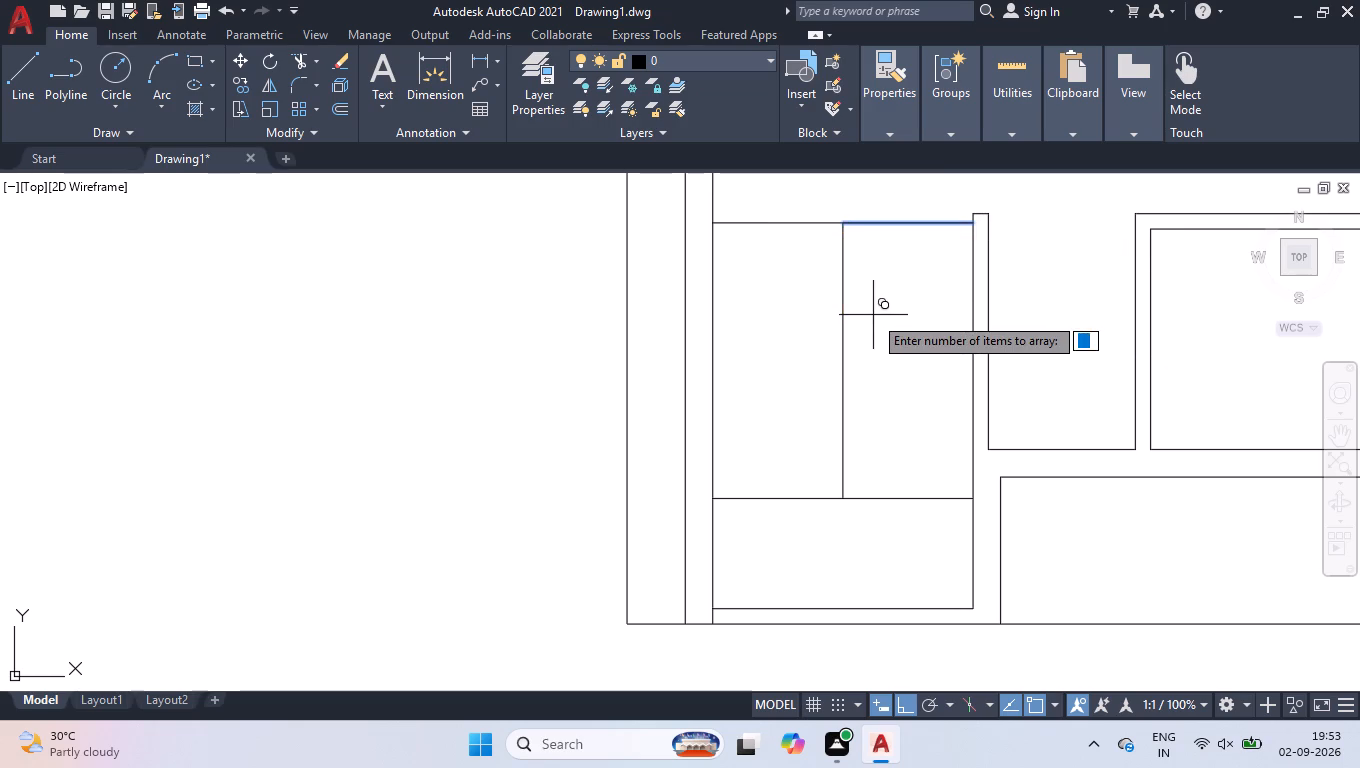
type("10")
key("Return")
key("f")
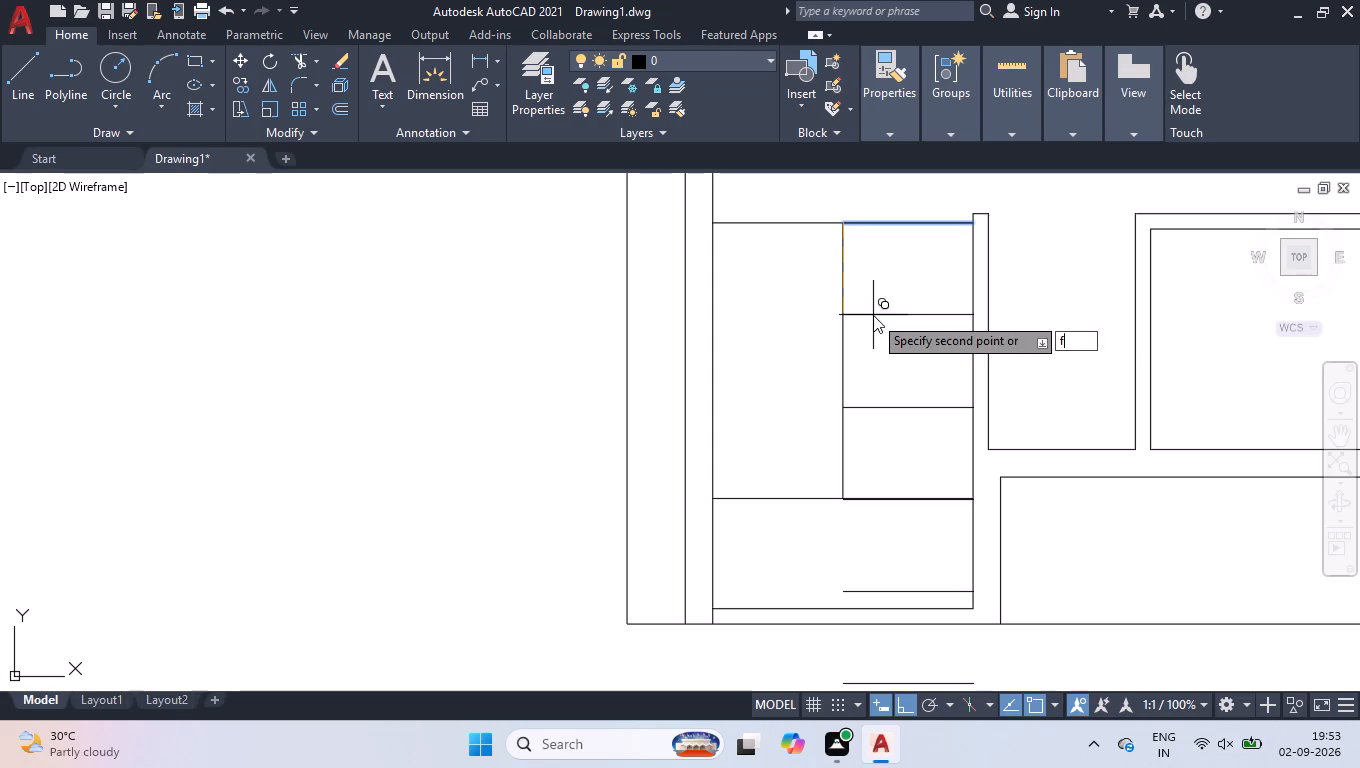
key("Return")
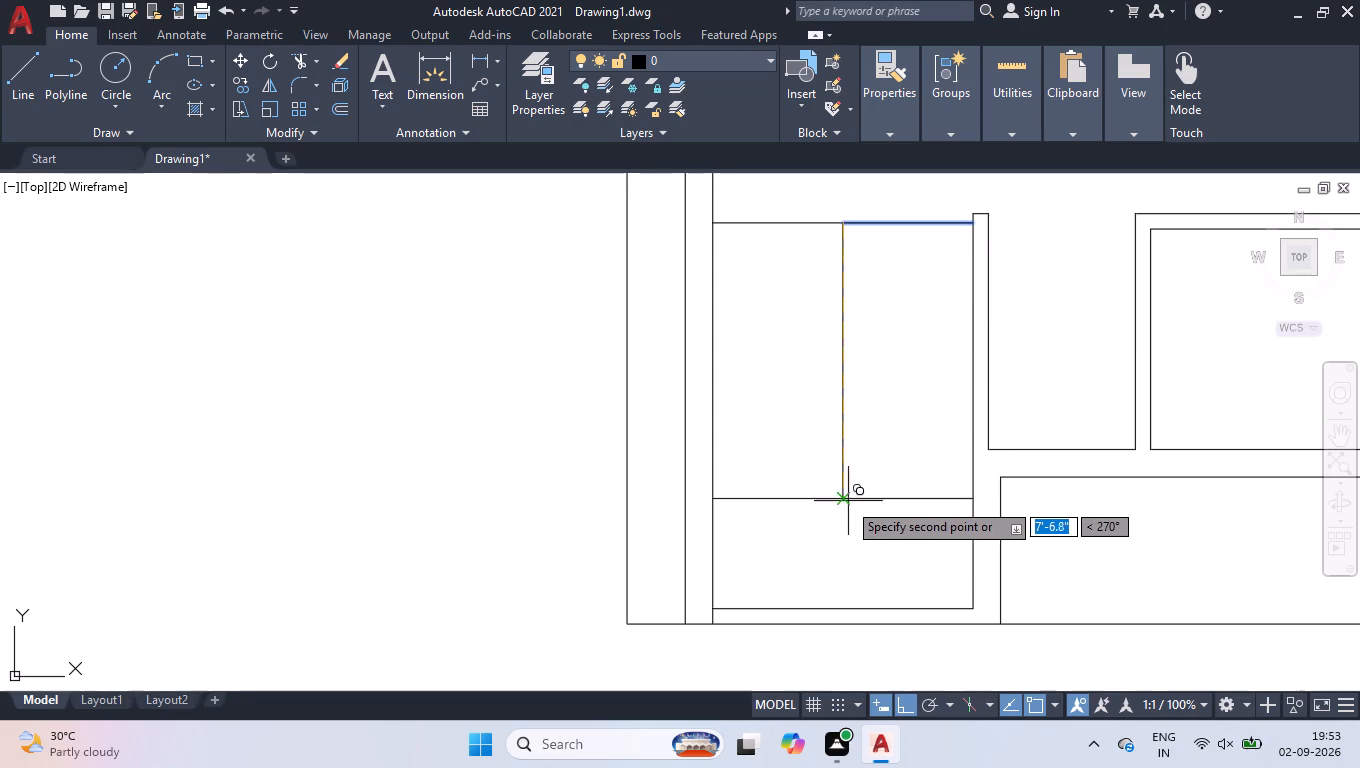
left_click(842, 501)
key("space")
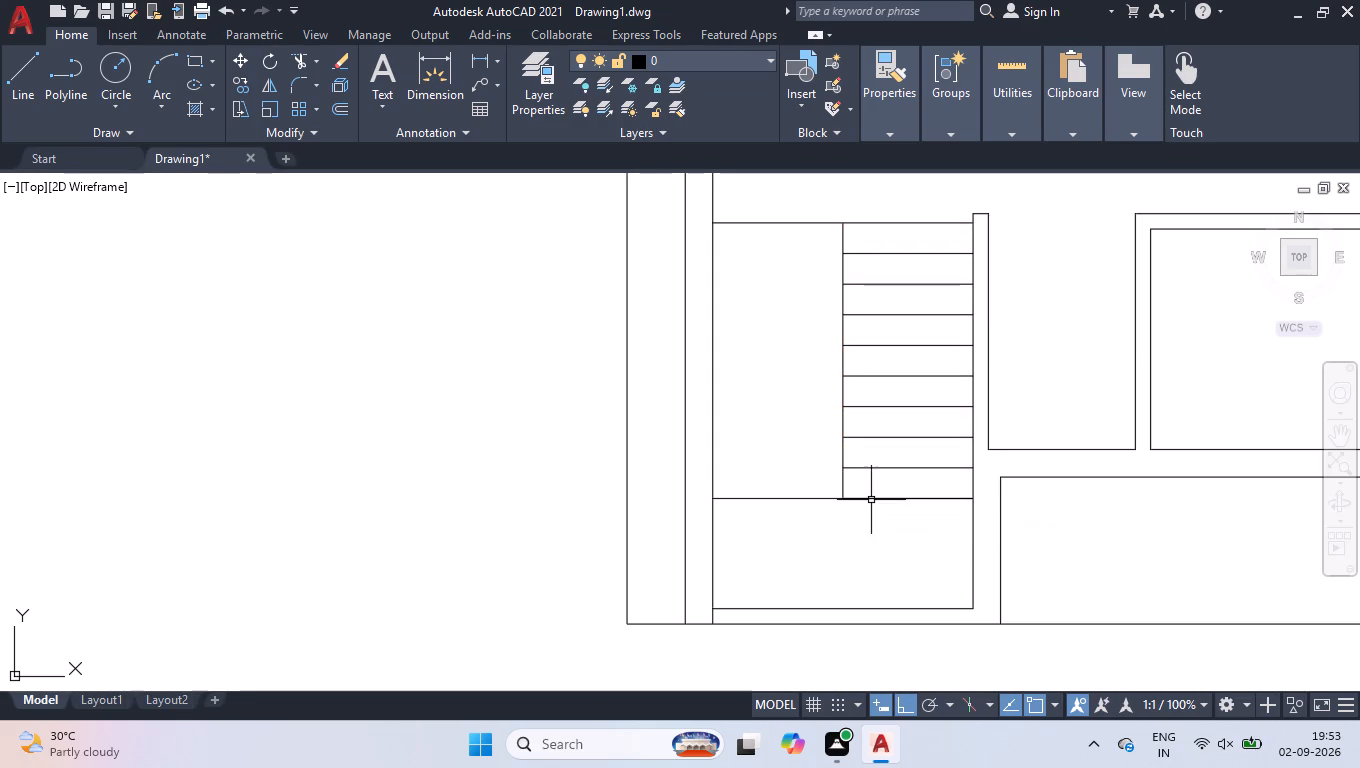
Delete the last arrayed tread line overlapping the bottom strip's top line.
left_click(871, 500)
key("Delete")
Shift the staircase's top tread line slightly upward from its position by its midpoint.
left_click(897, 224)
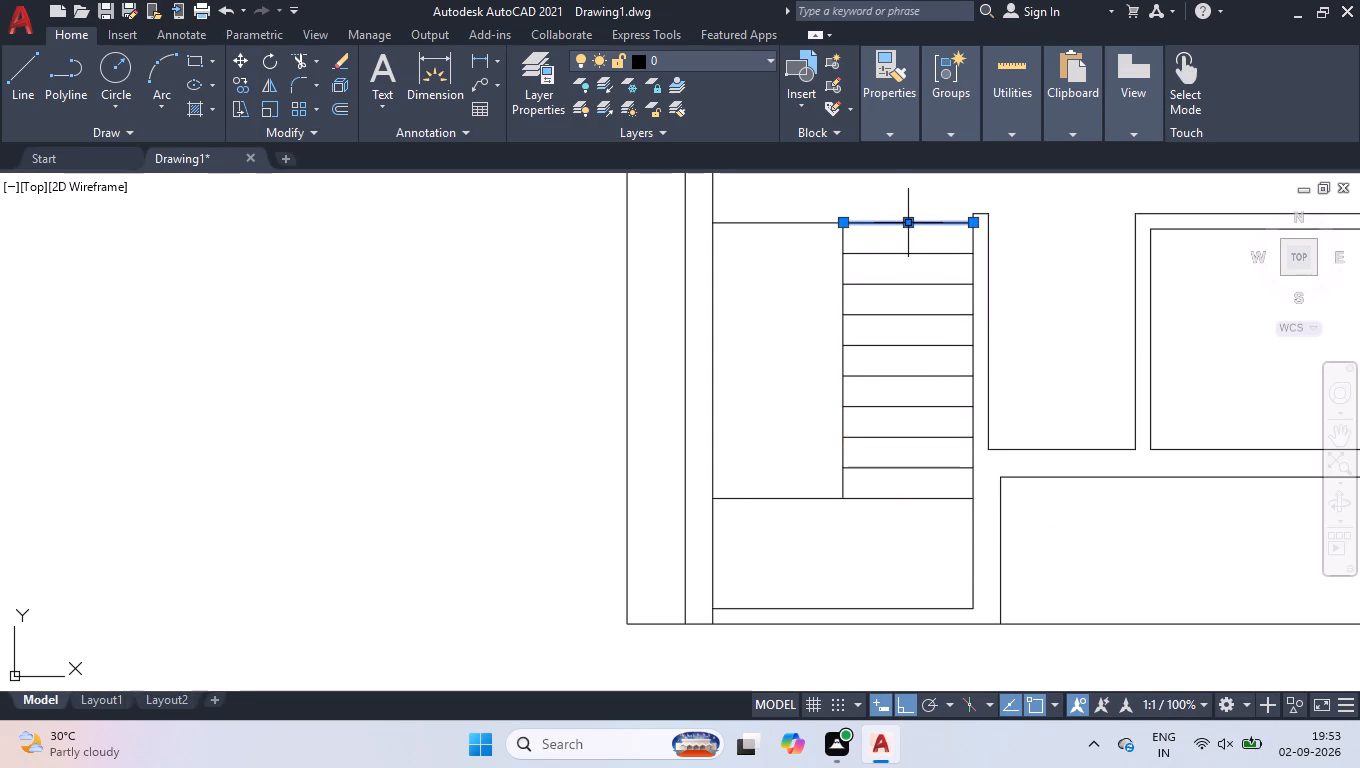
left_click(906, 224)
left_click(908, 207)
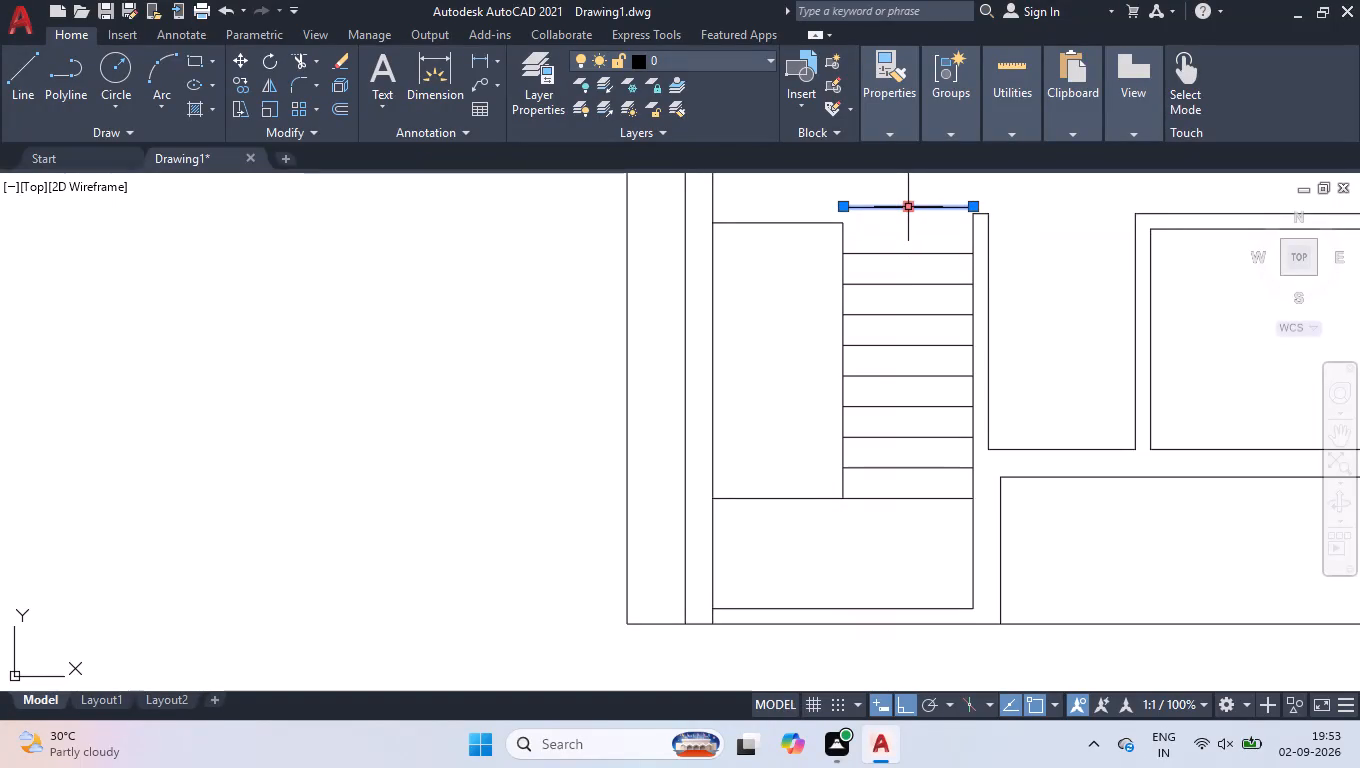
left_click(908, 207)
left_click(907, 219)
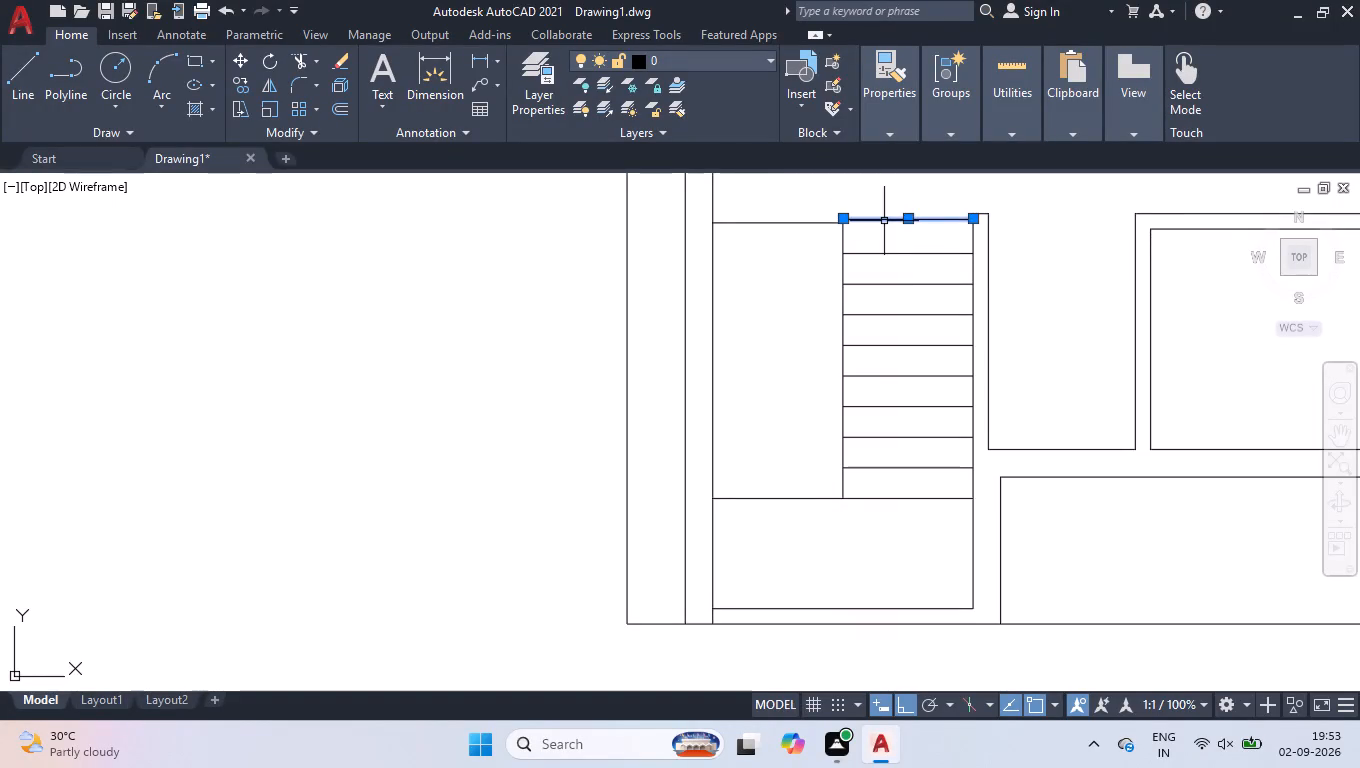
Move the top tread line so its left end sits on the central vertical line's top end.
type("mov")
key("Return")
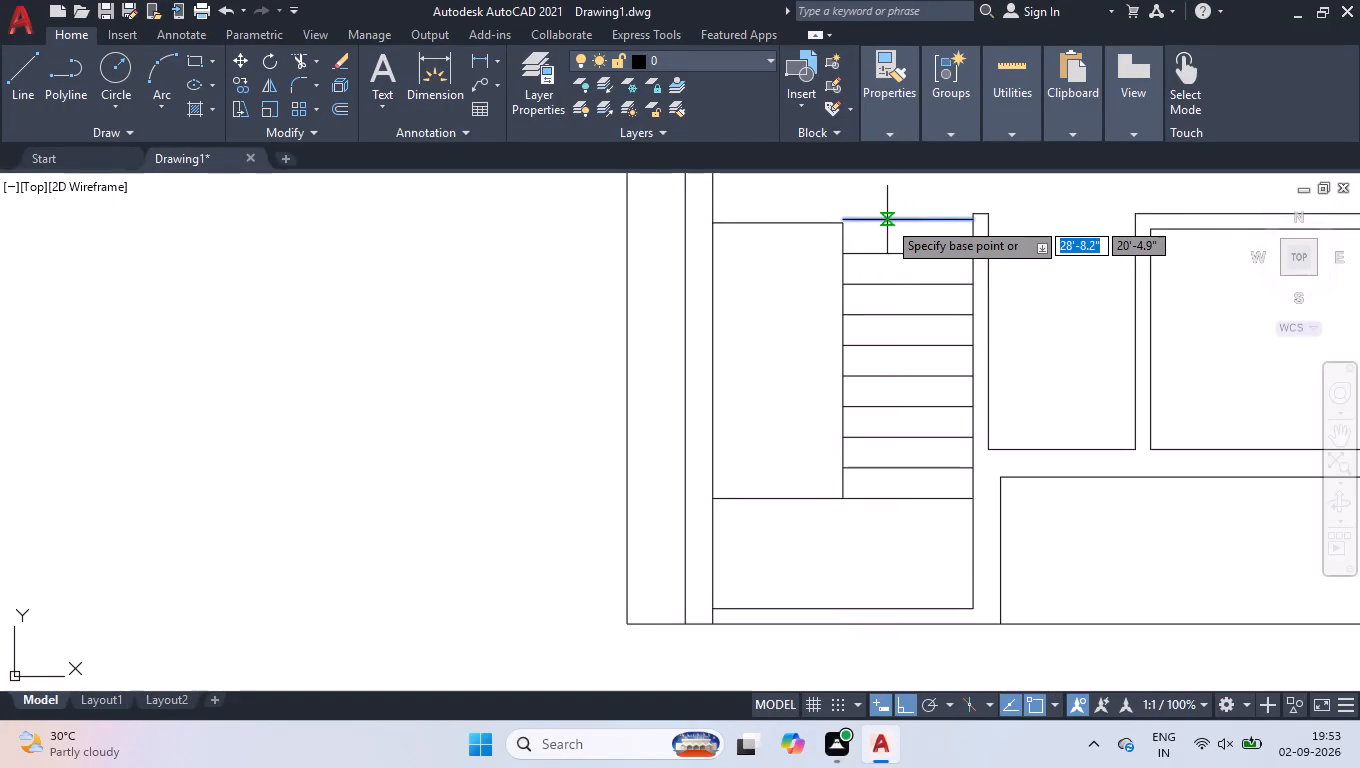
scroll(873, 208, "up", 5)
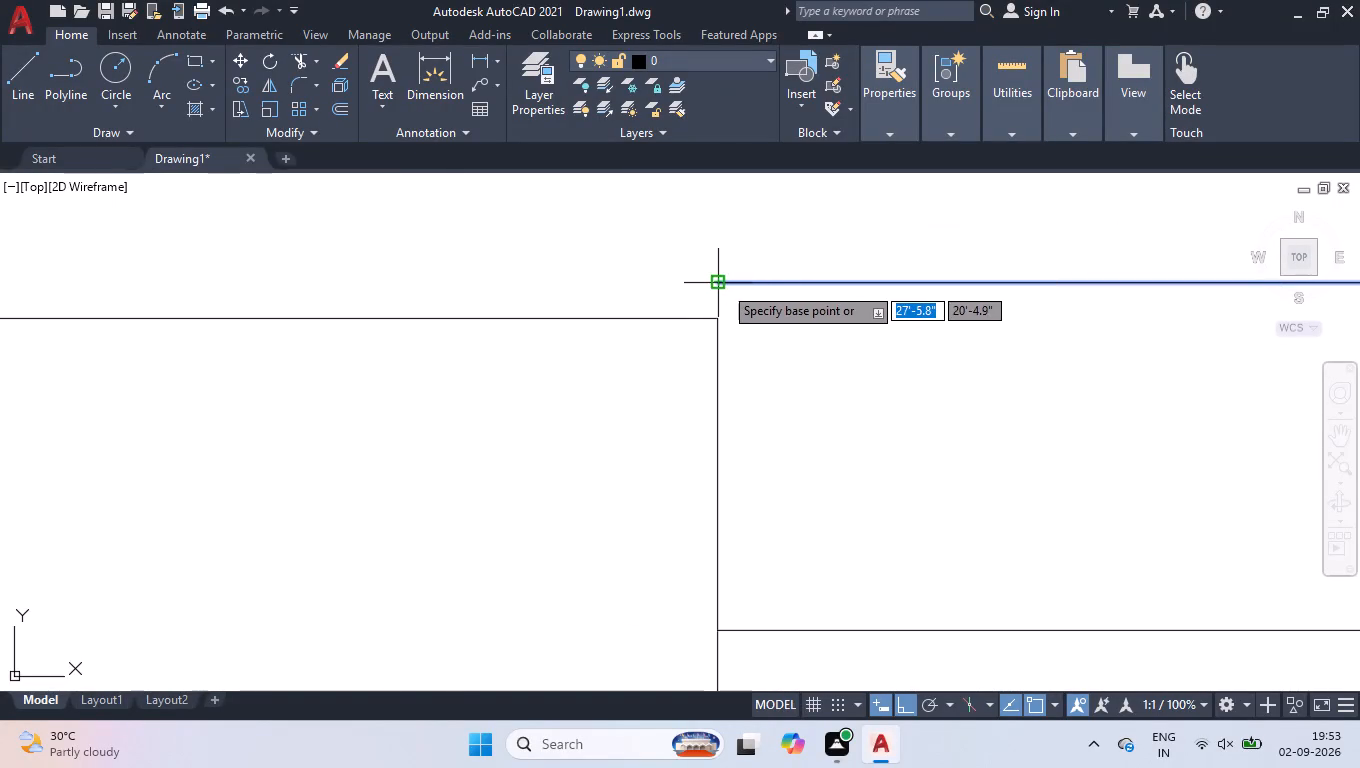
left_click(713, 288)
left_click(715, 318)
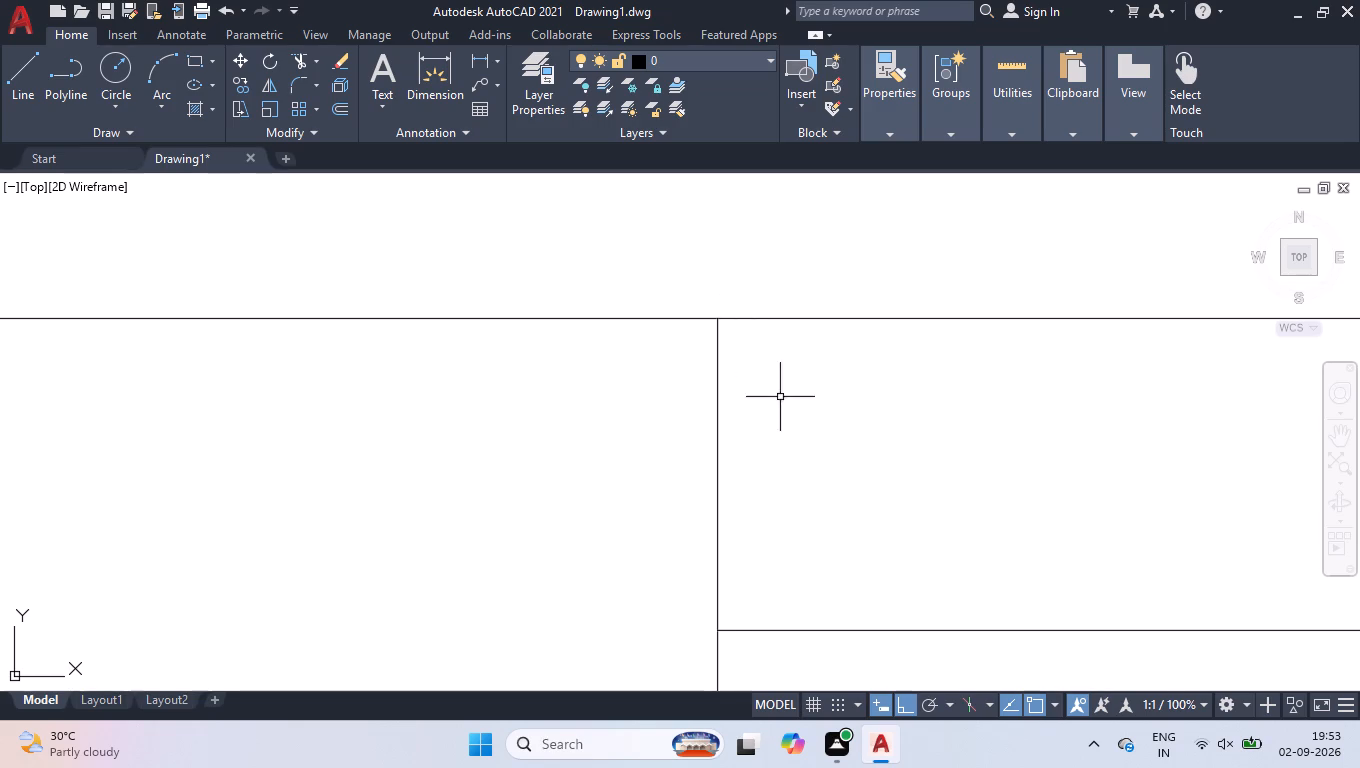
Delete the left-hand segment of the lower-left room's top line beside the staircase.
scroll(790, 399, "down", 3)
scroll(845, 337, "down", 3)
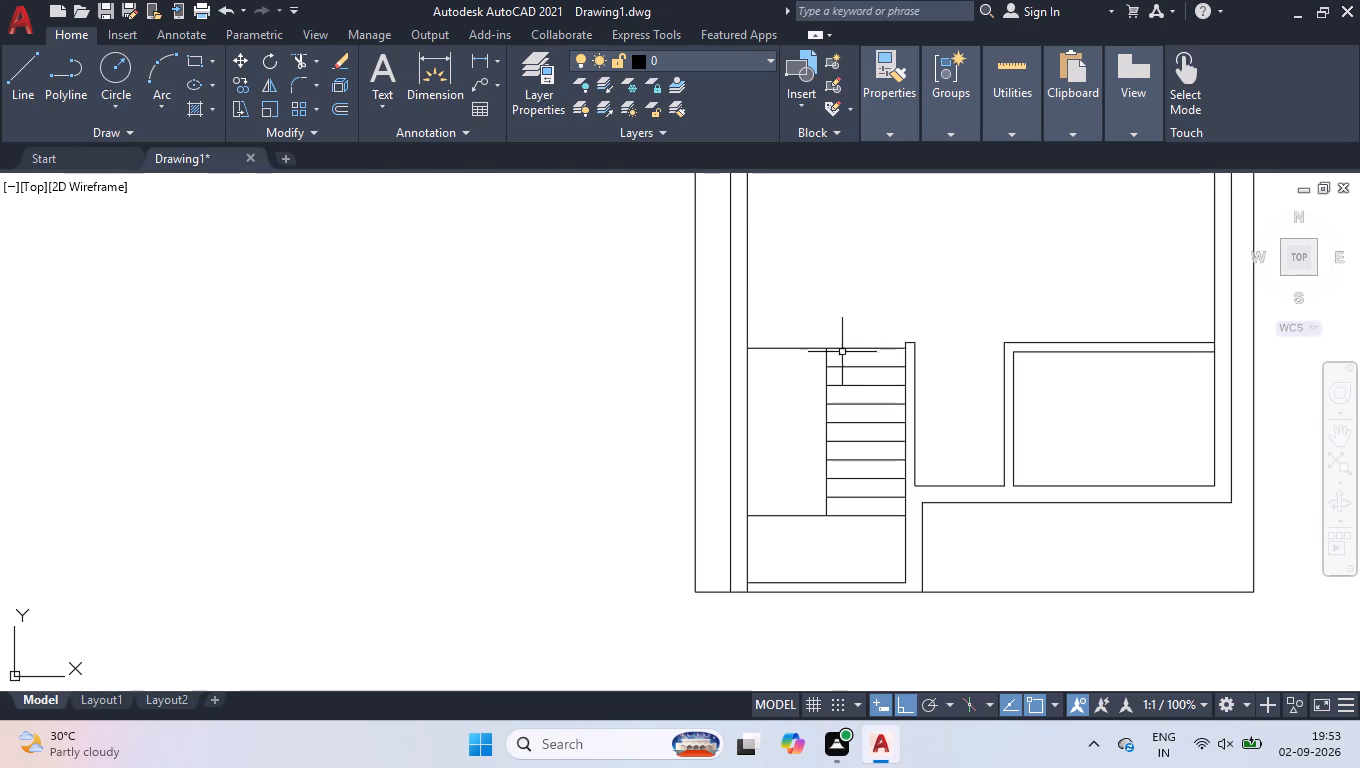
left_click(791, 346)
key("Delete")
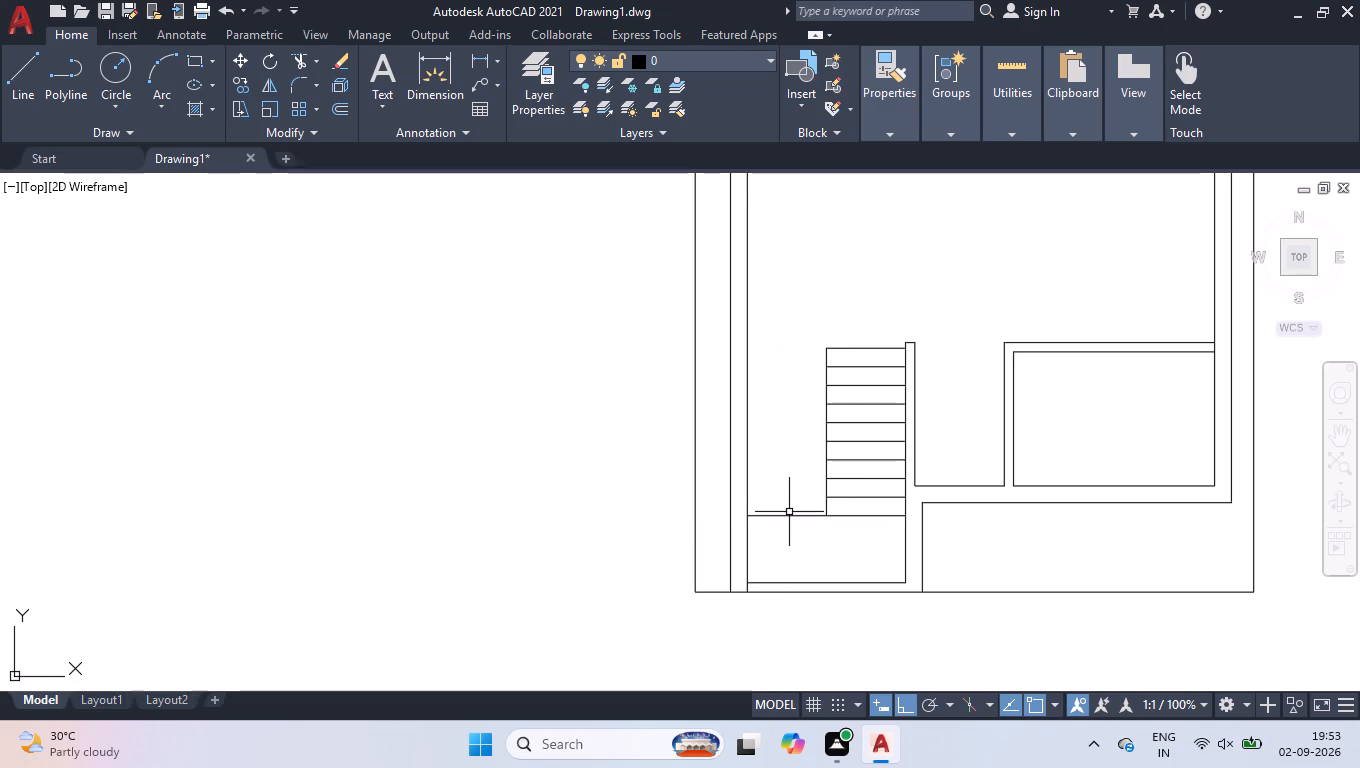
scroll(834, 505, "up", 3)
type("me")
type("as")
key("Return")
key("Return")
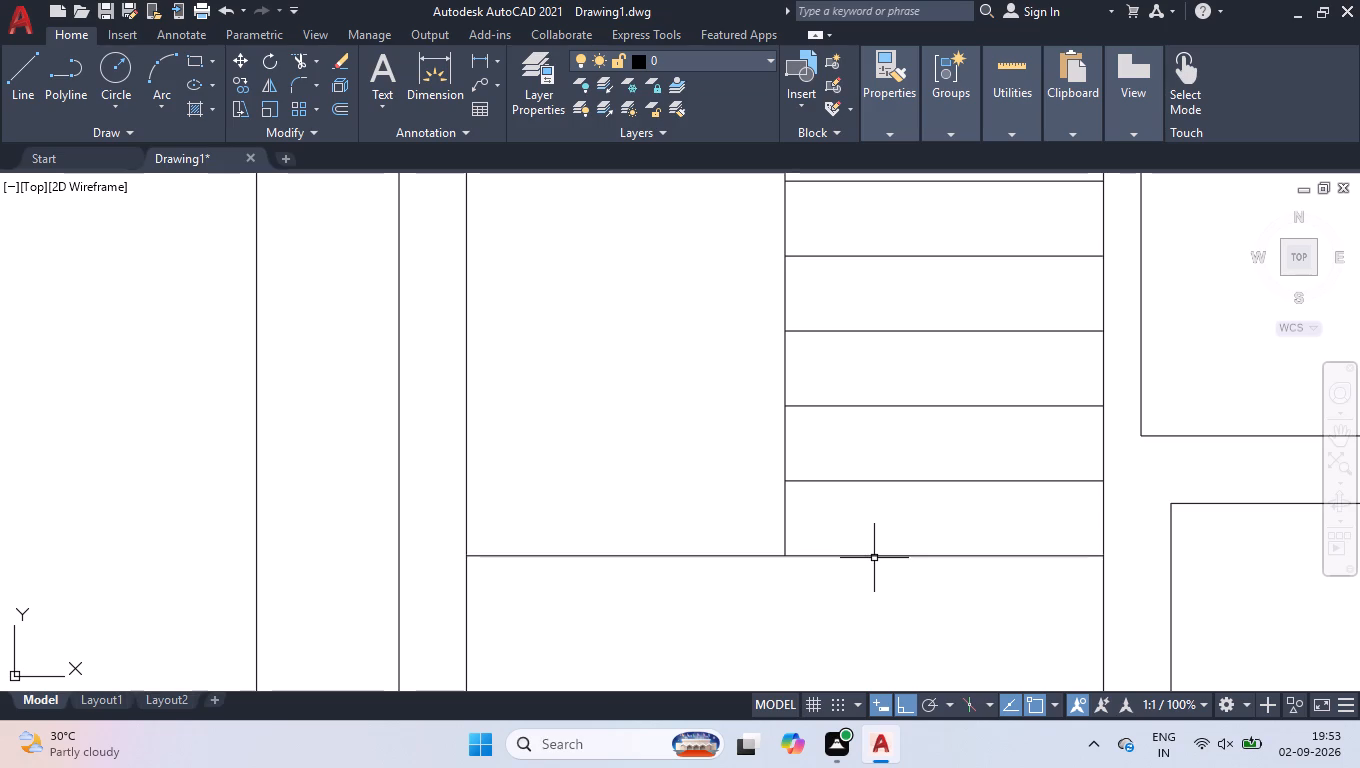
Delete the bottom strip's full-width top line at the foot of the treads.
left_click(874, 558)
key("Delete")
Offset the lowest tread line downward by 10 inches to the end of the central vertical line.
type("off")
key("Return")
type("10")
key("Return")
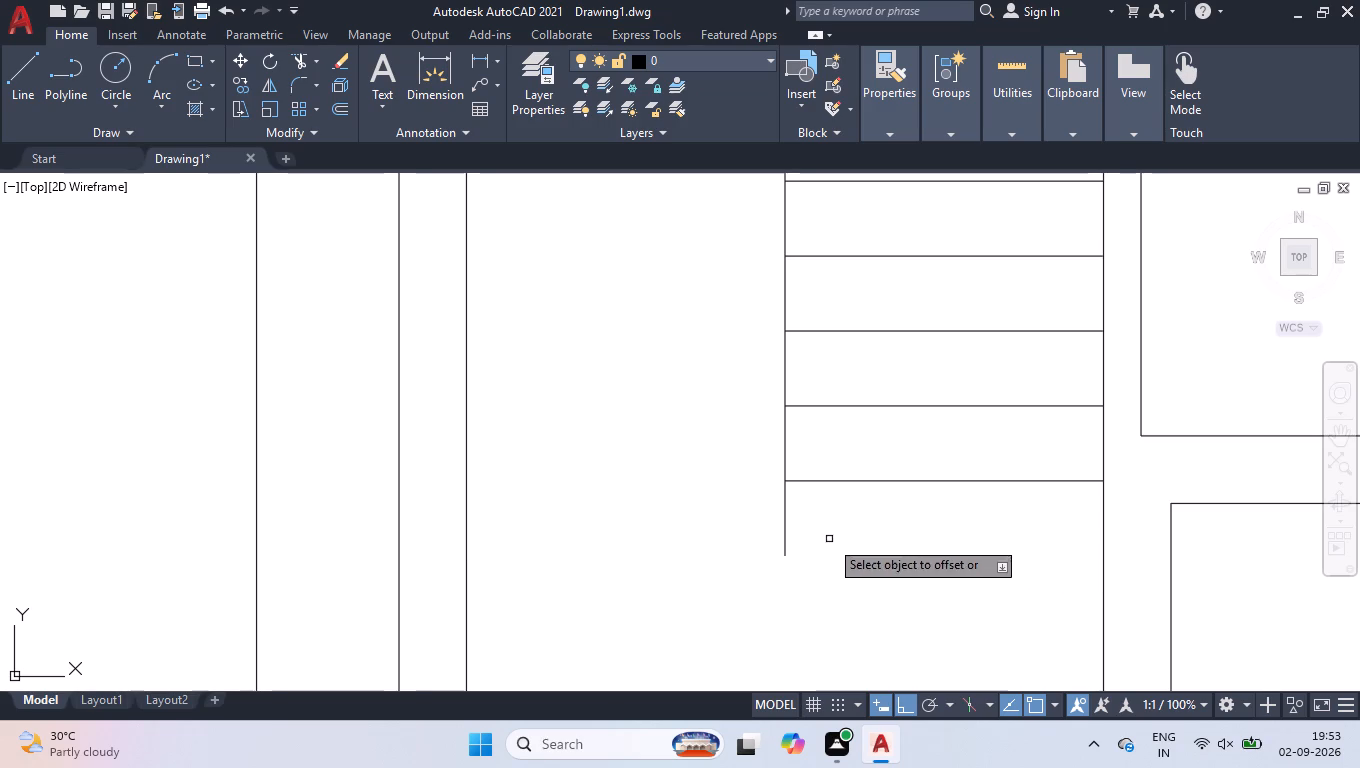
left_click(869, 484)
left_click(874, 550)
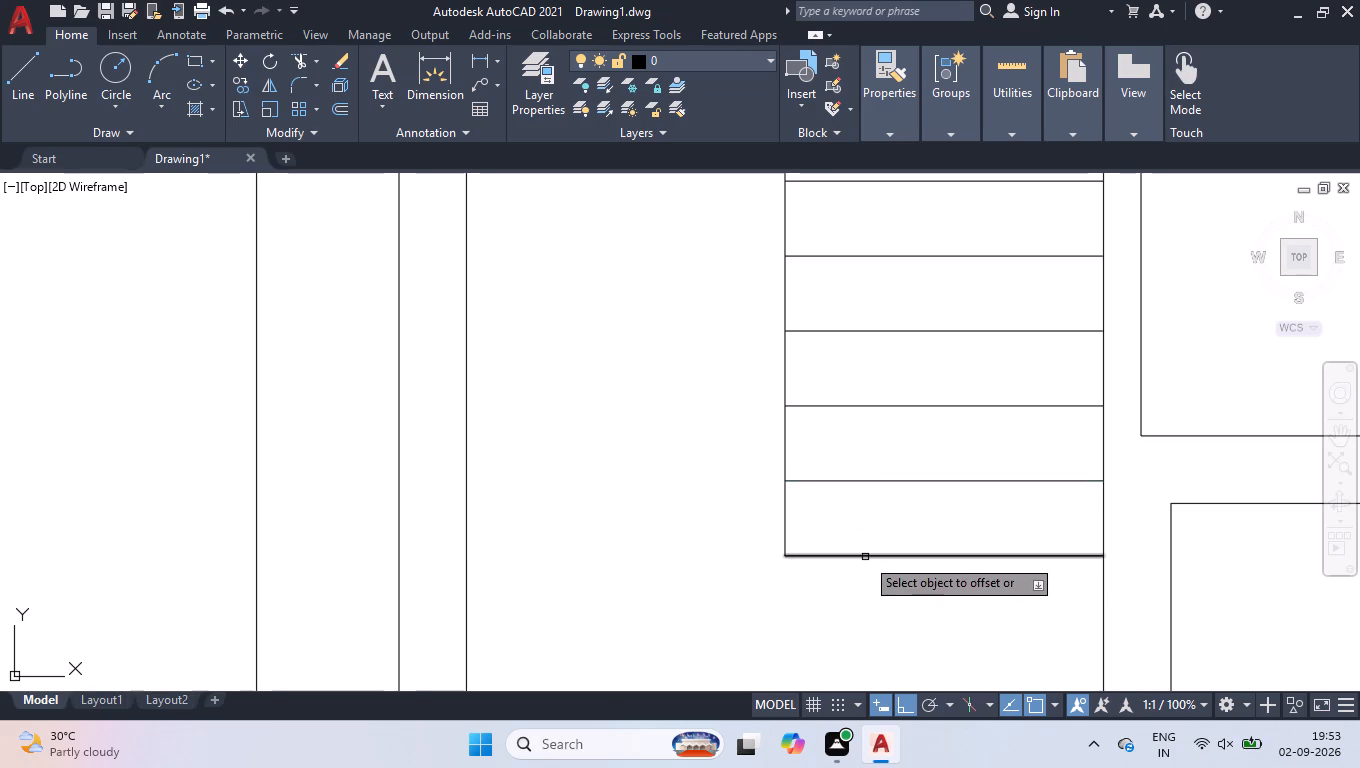
key("Return")
Mirror the ten tread lines about the central vertical line into the left half, keeping the originals.
scroll(887, 554, "down", 2)
left_click(970, 270)
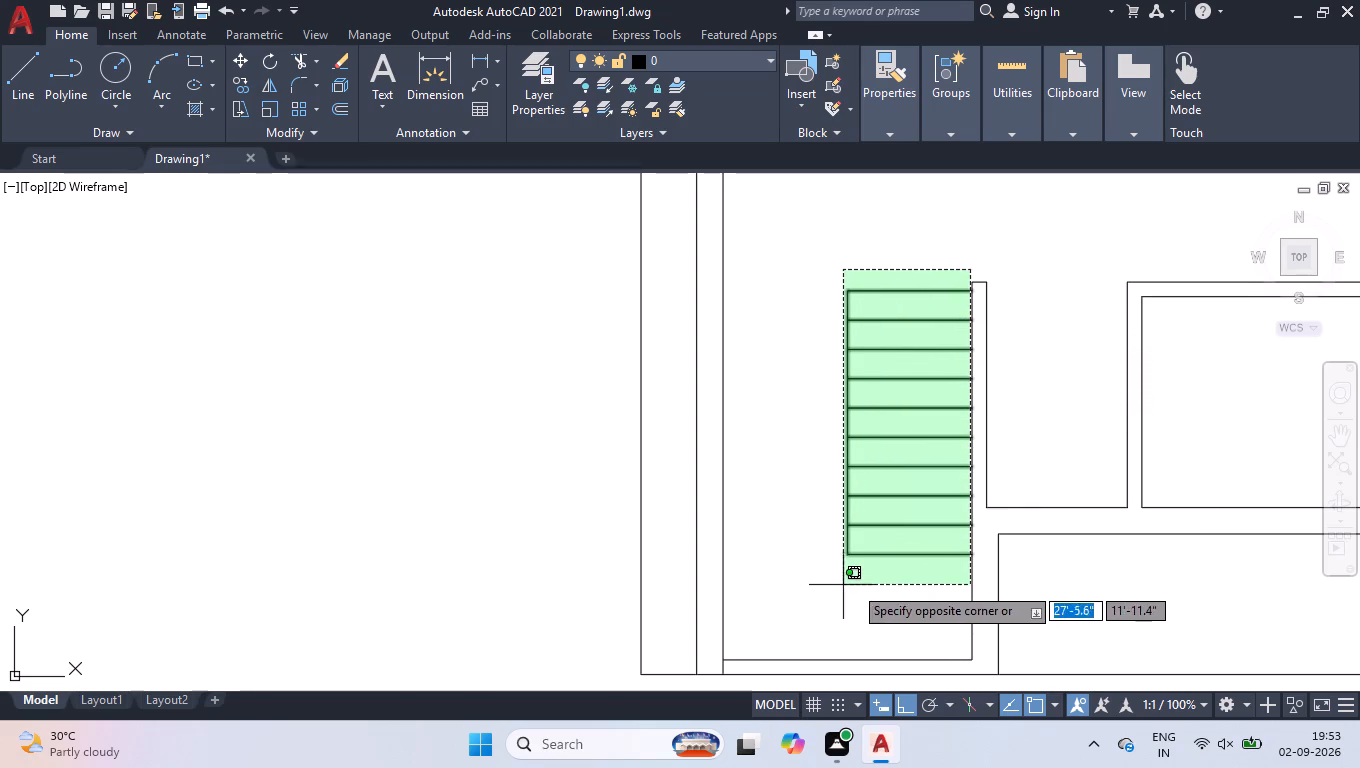
left_click(878, 587)
type("mi")
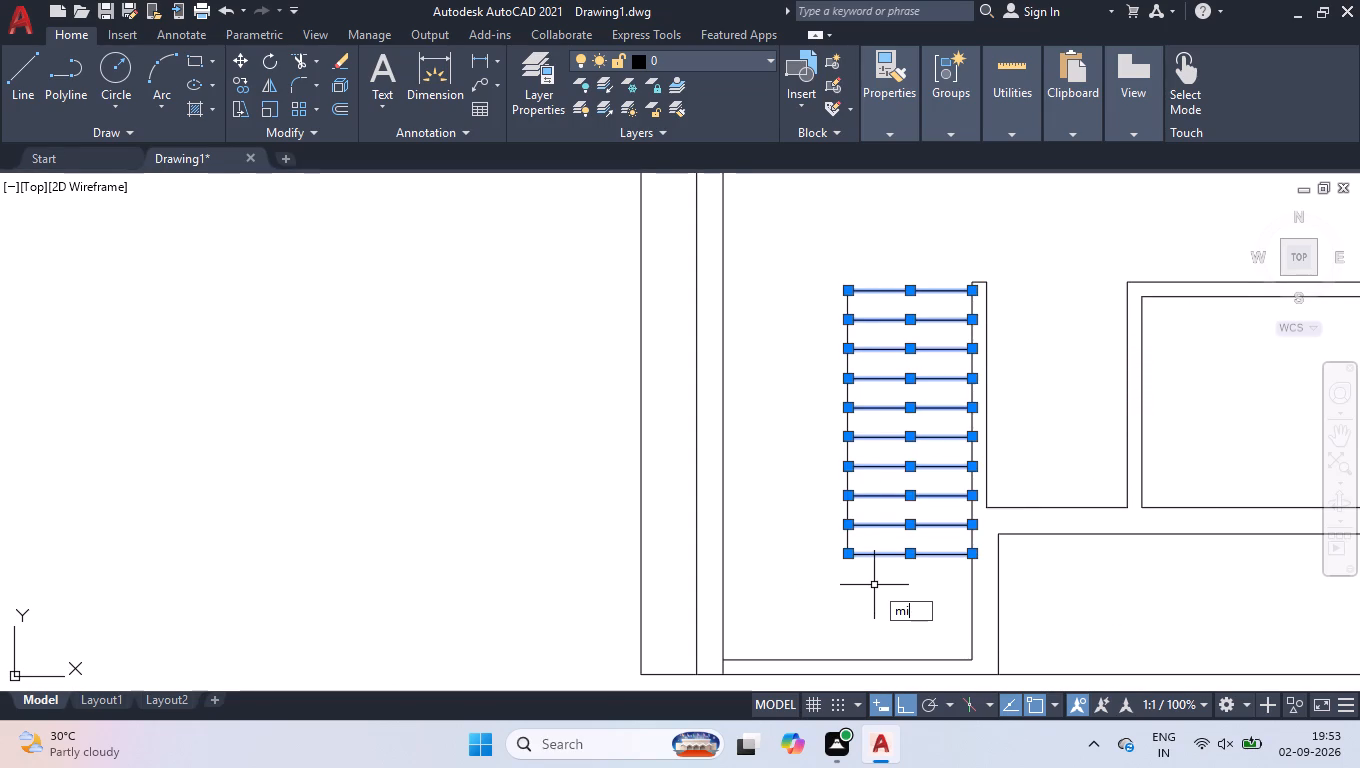
key("Return")
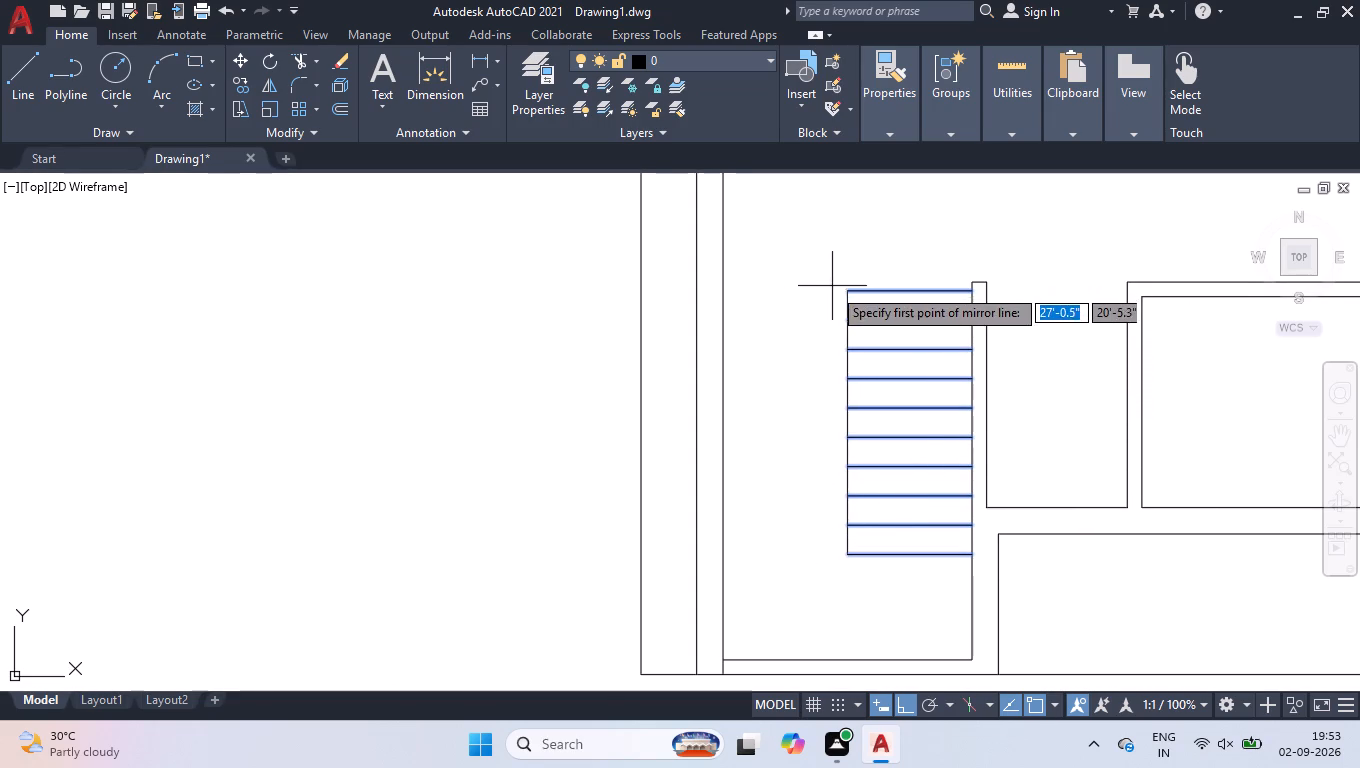
left_click(846, 294)
left_click(790, 606)
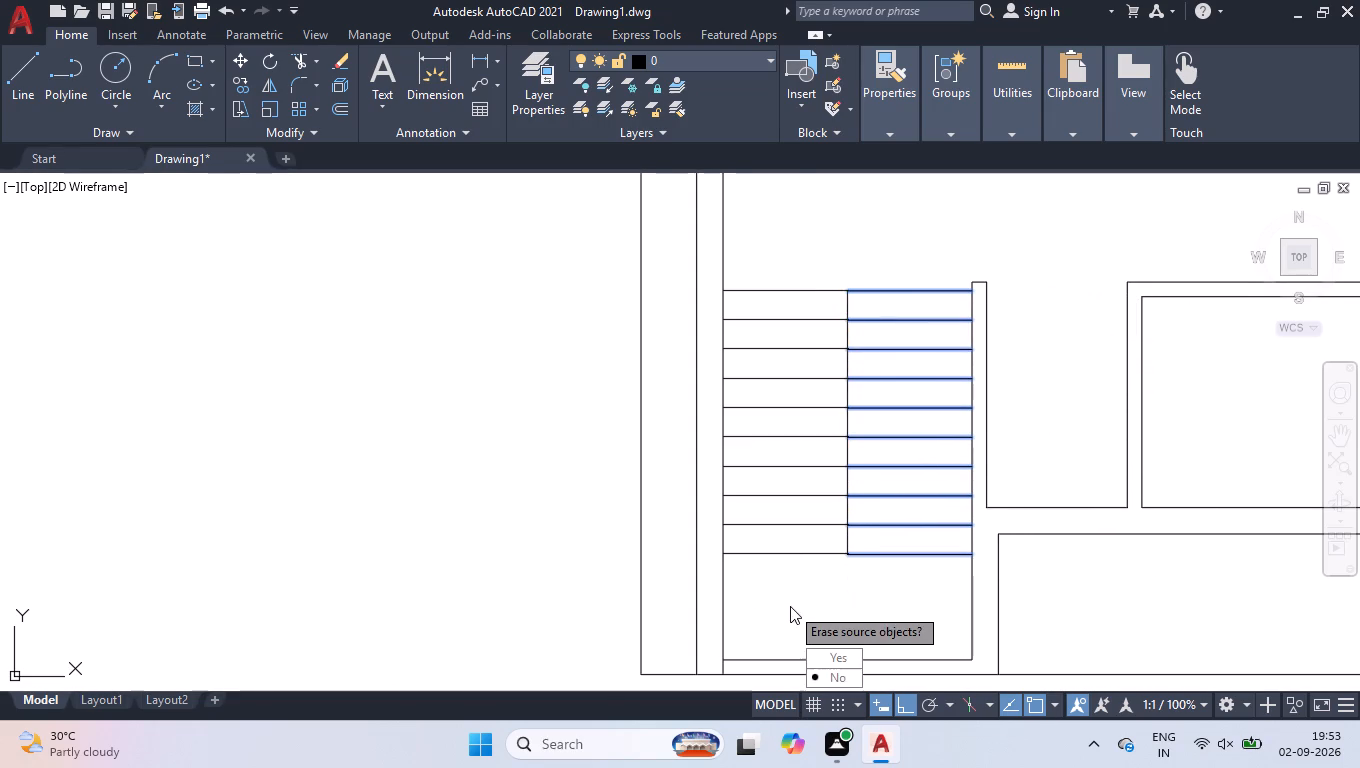
left_click_drag(834, 682, 790, 606)
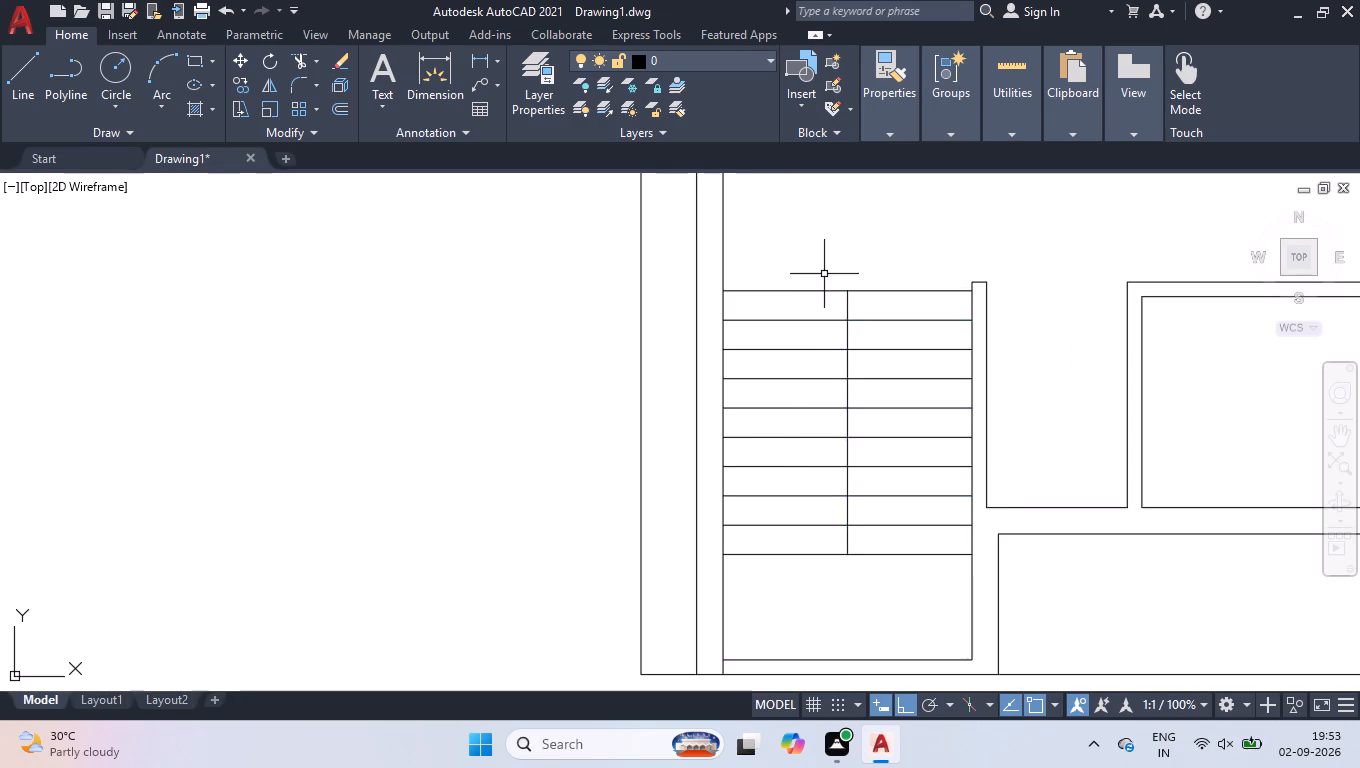
Load the ACAD_ISO02W100 ISO dash linetype into the drawing.
left_click(824, 274)
left_click(751, 621)
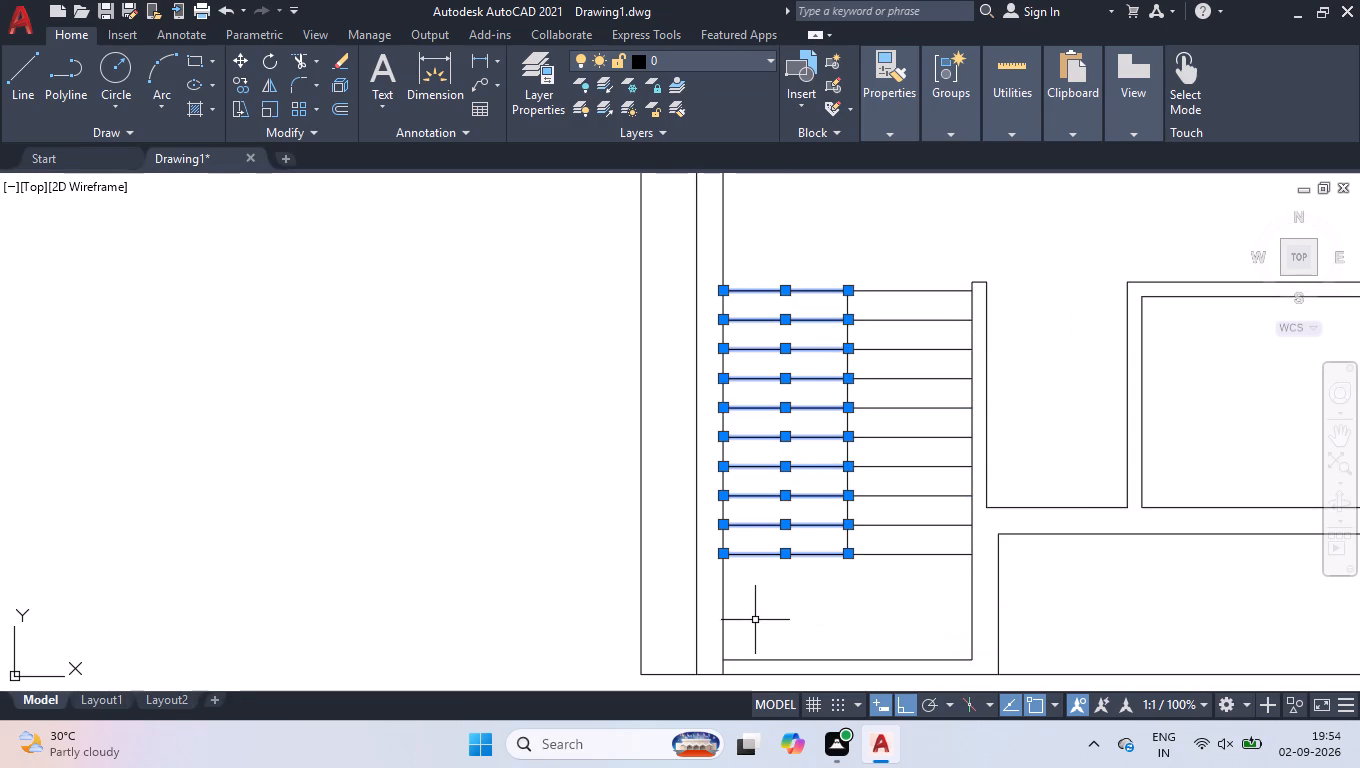
type("lt")
key("Return")
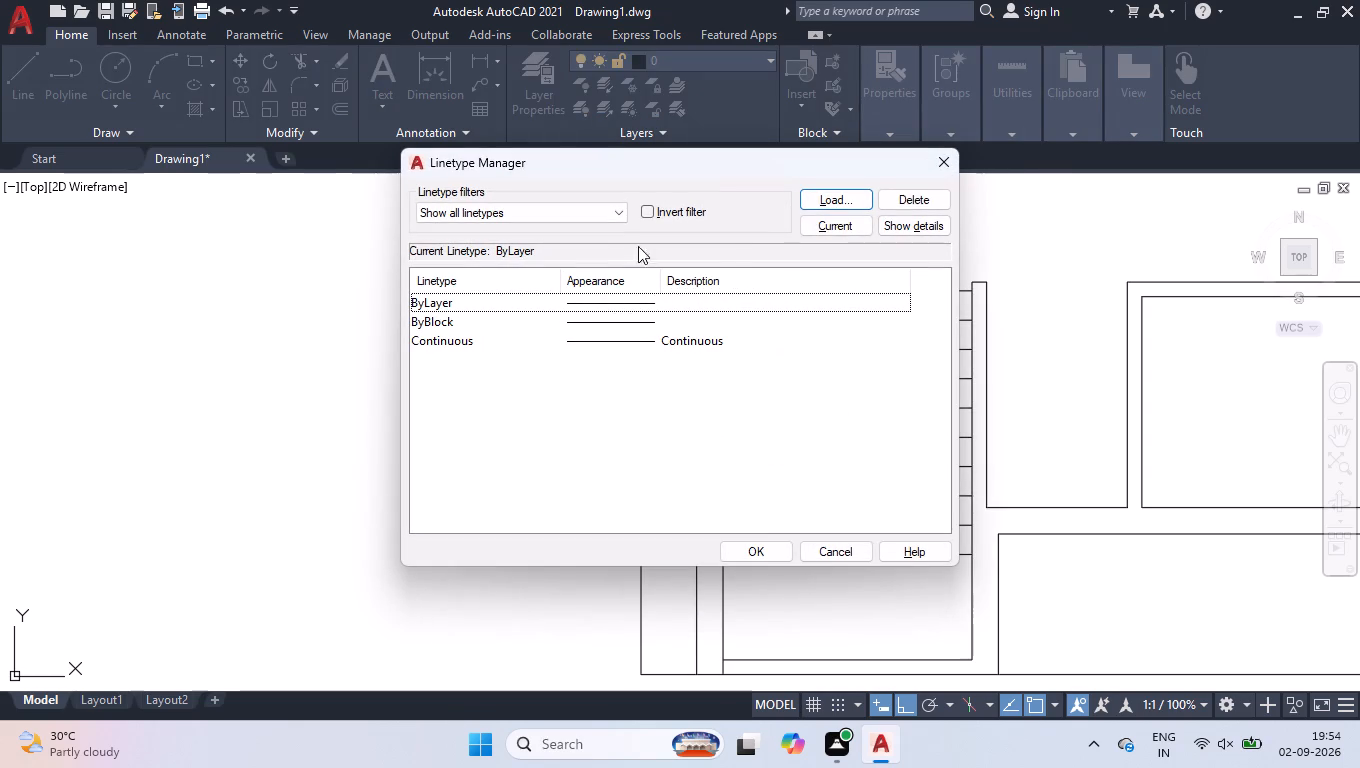
left_click(808, 210)
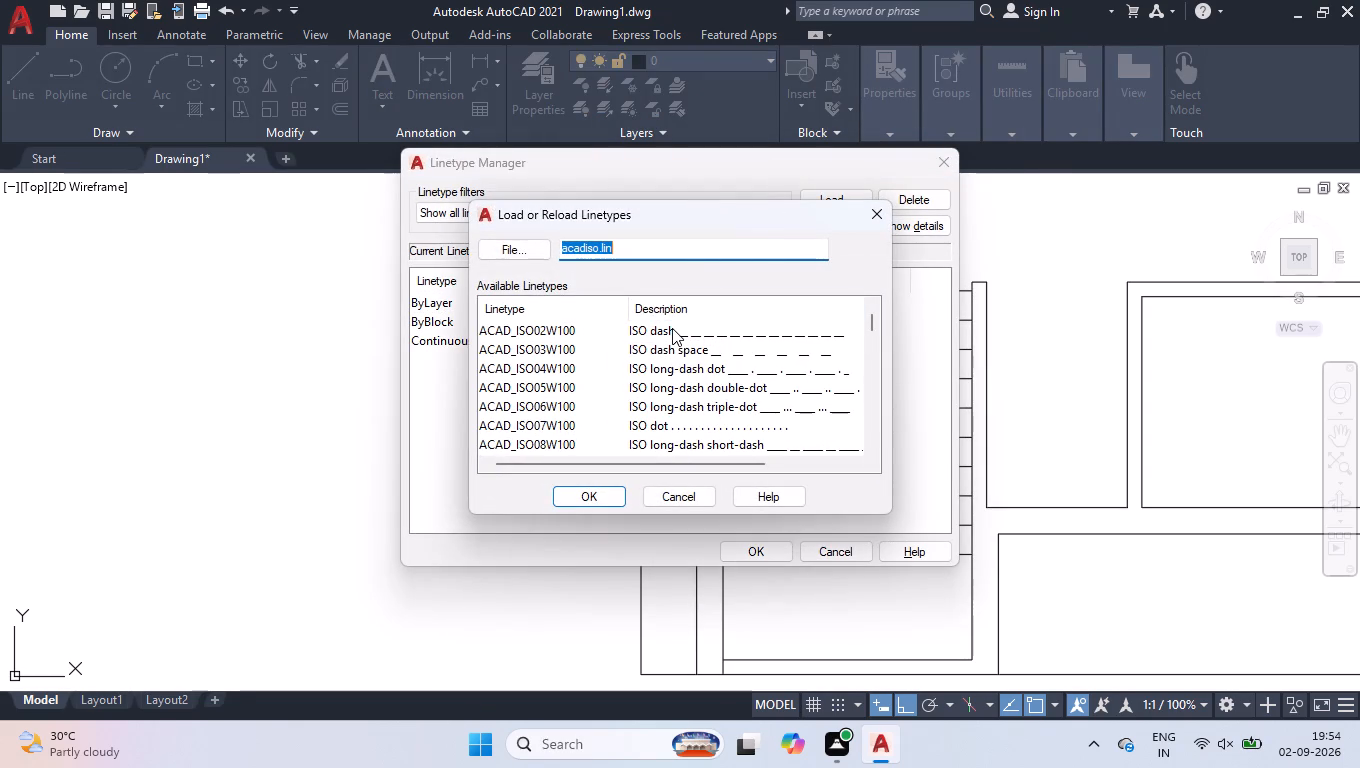
left_click(672, 328)
left_click(593, 504)
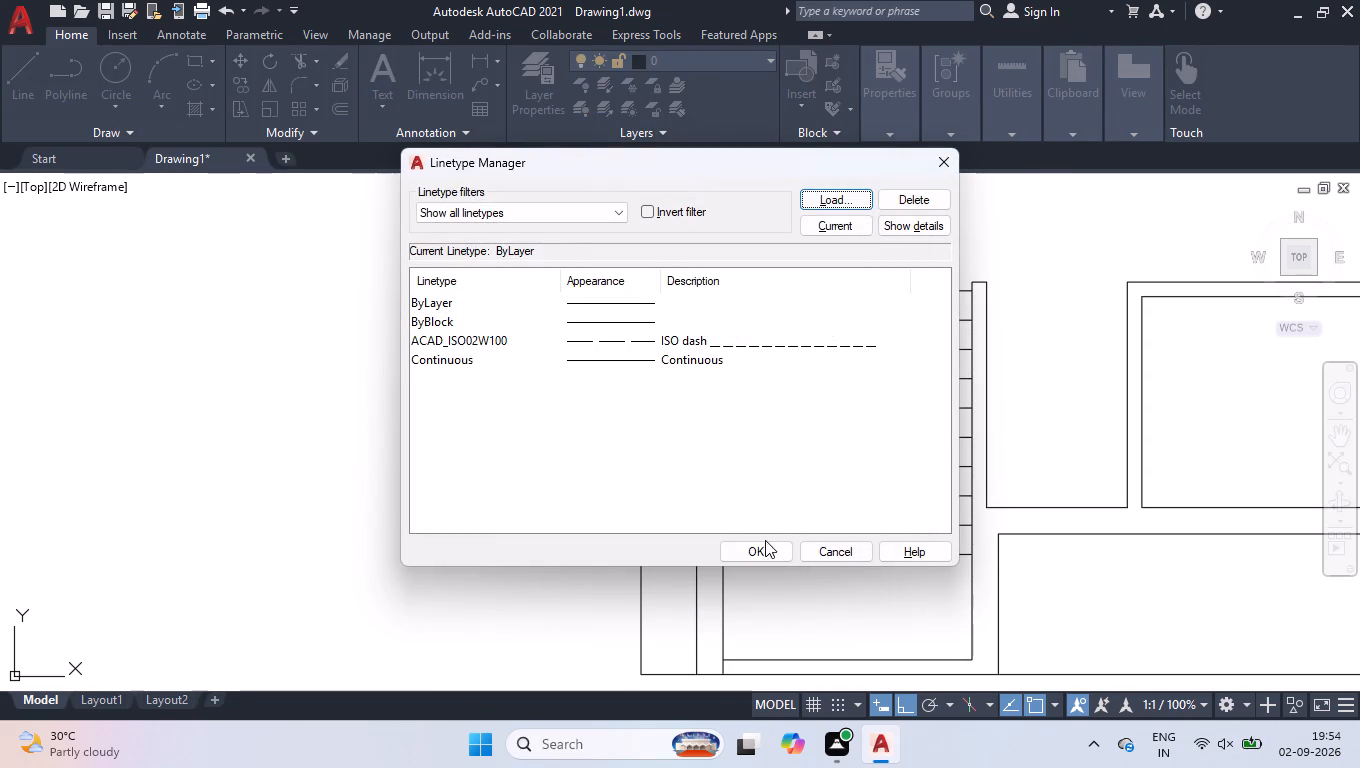
left_click(765, 544)
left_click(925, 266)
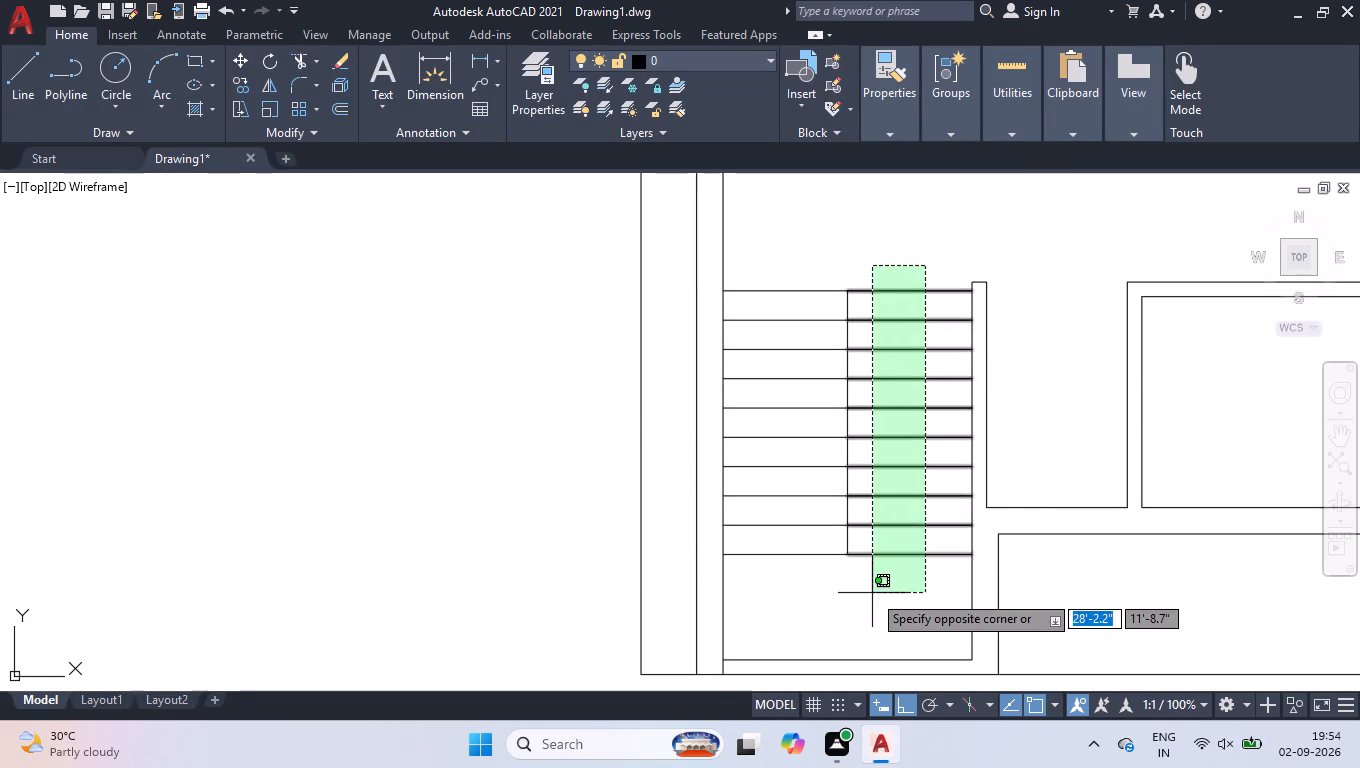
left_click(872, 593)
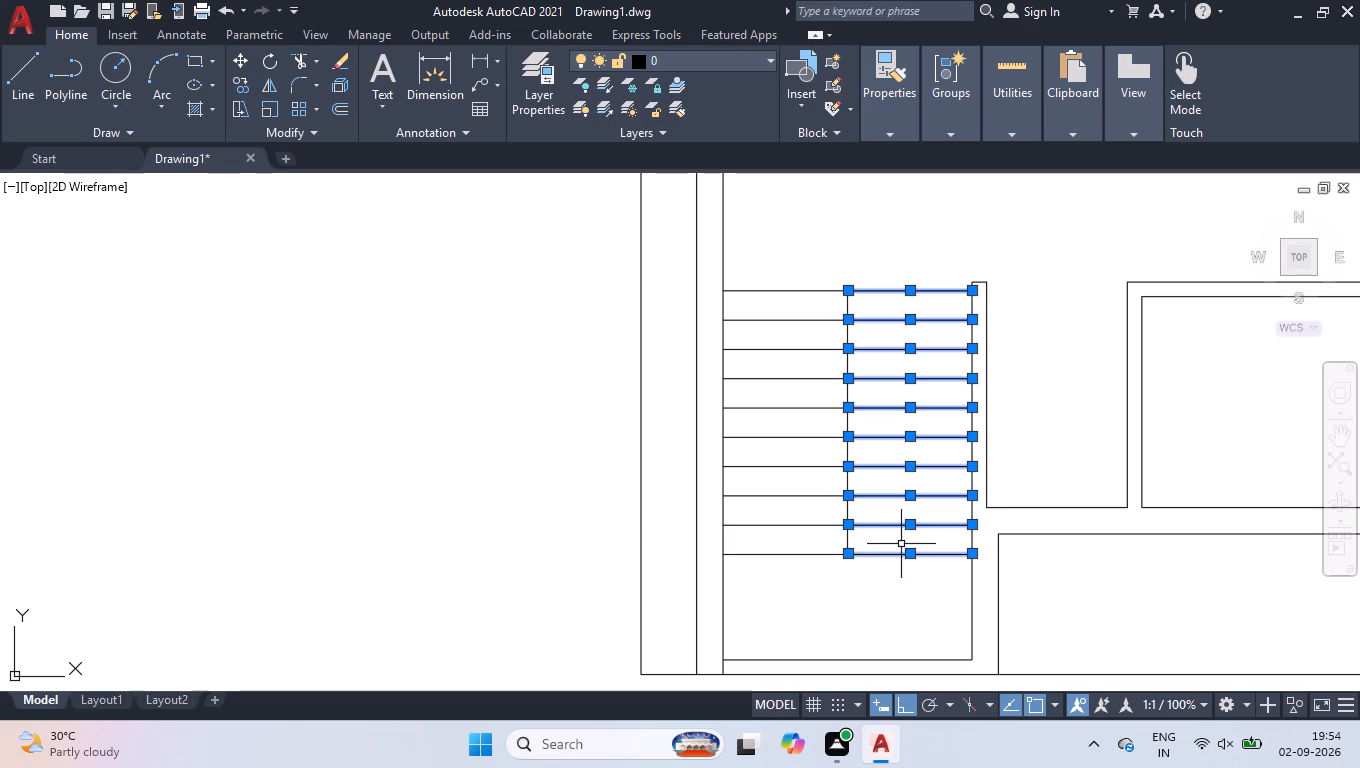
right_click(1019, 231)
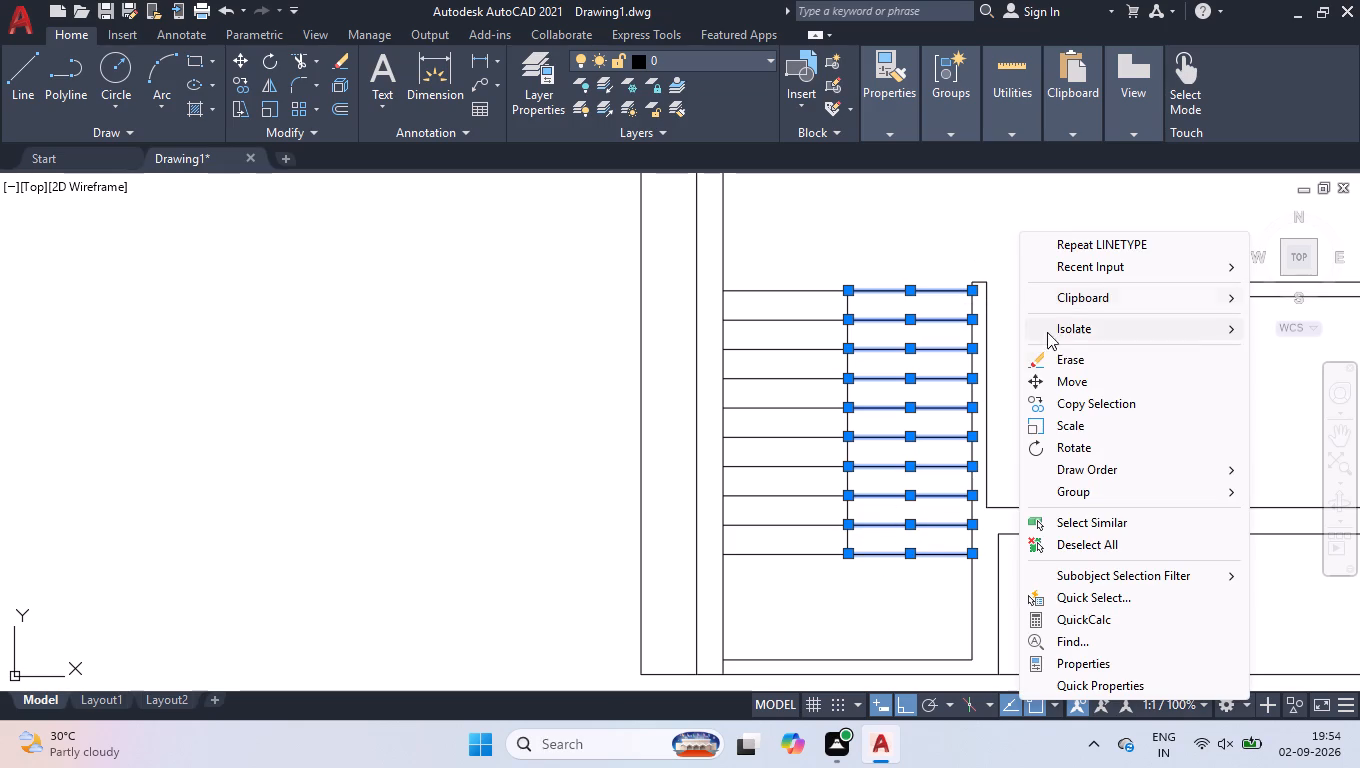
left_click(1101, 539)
Give the ten left-hand tread lines the ACAD_ISO02W100 linetype with a linetype scale of 0.6.
left_click(801, 270)
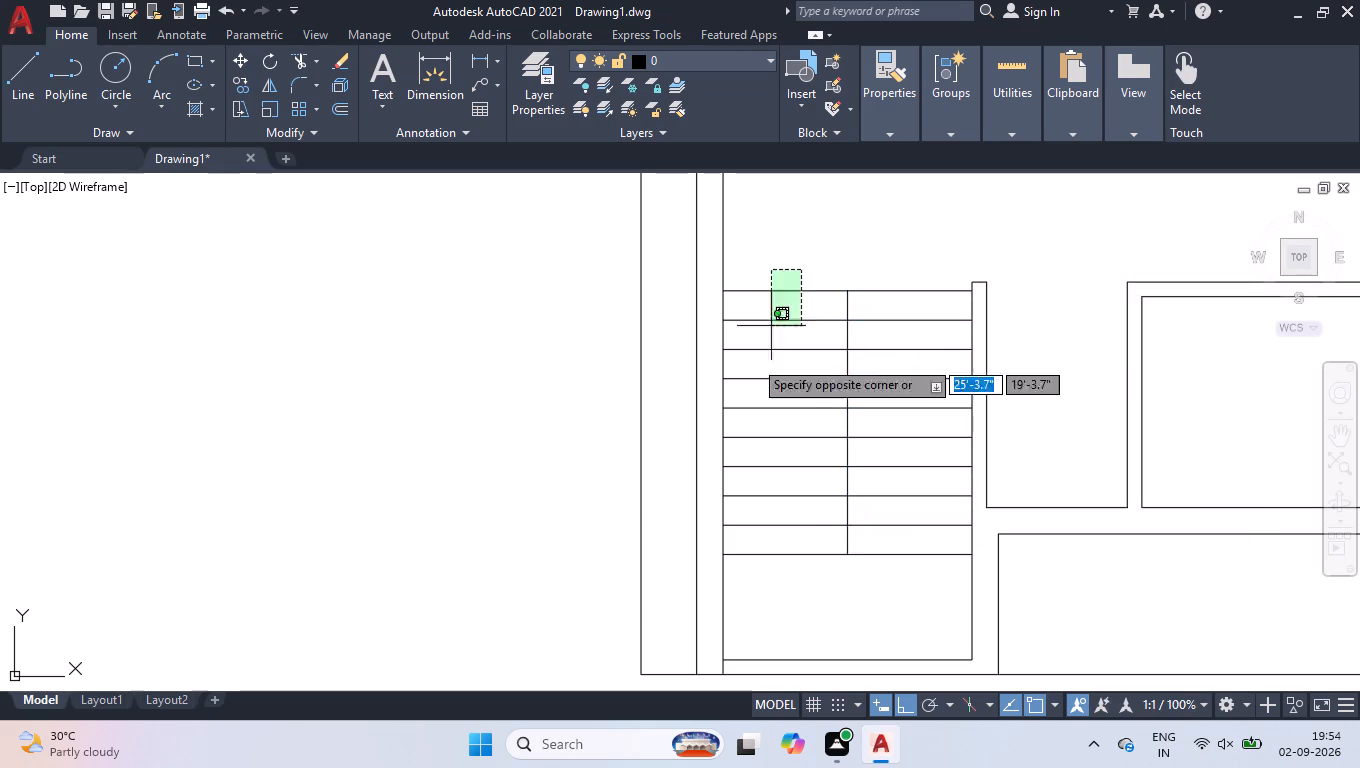
left_click(759, 580)
key("ctrl+1")
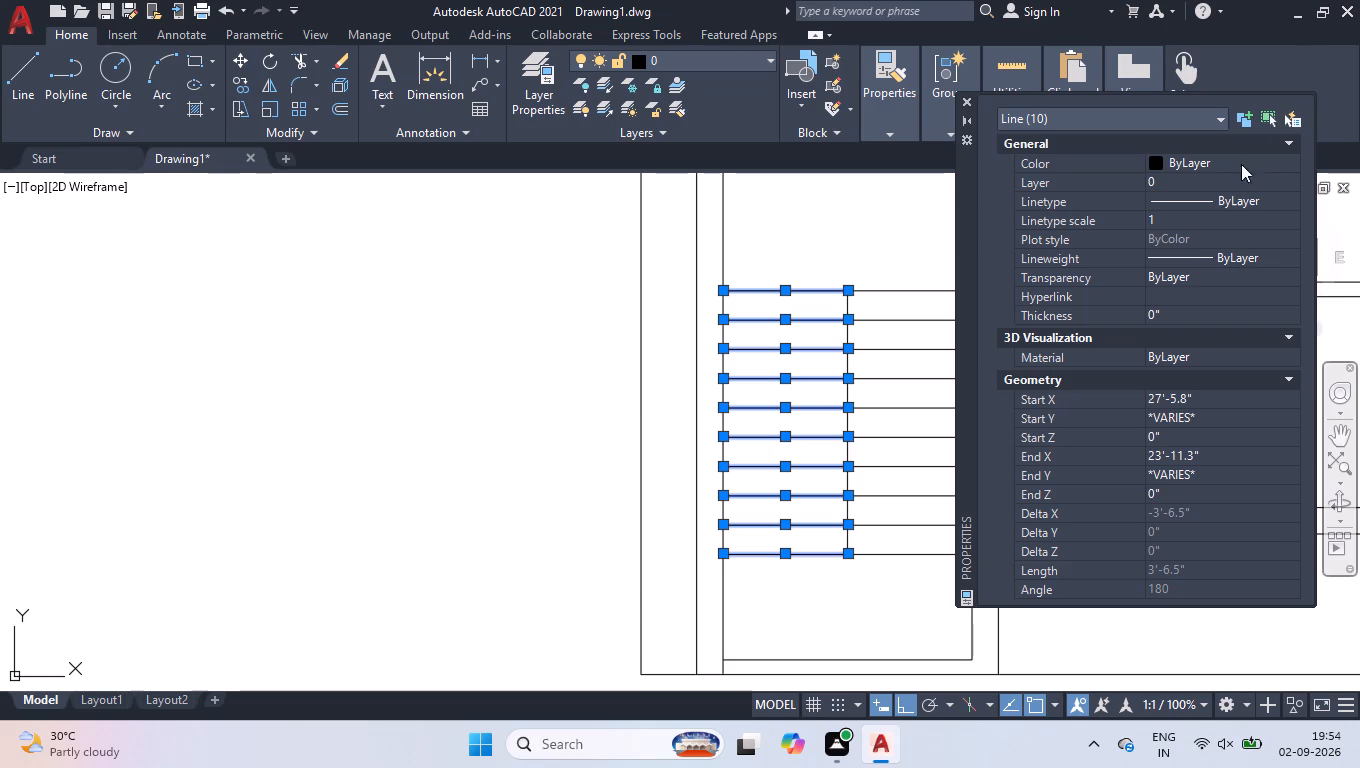
double_click(1227, 196)
left_click(1213, 256)
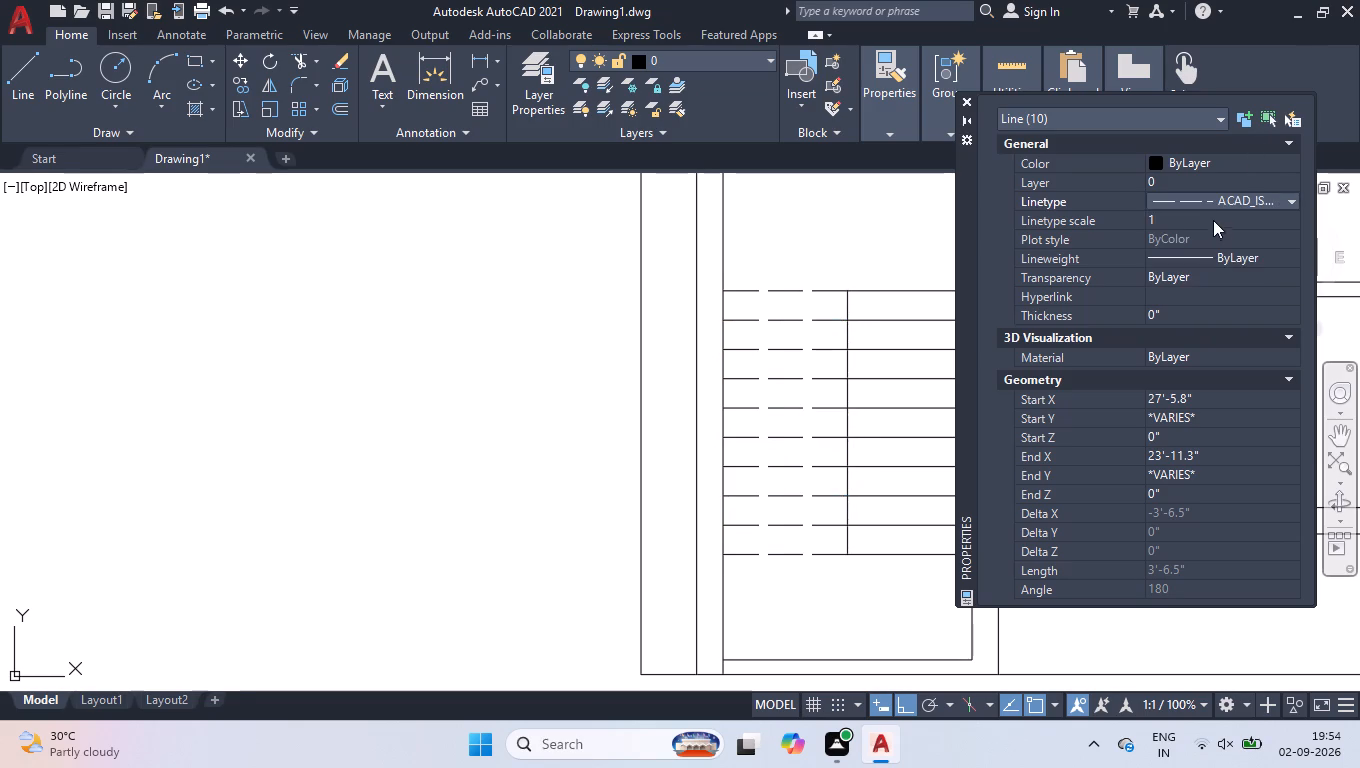
left_click(1213, 218)
type("0.6")
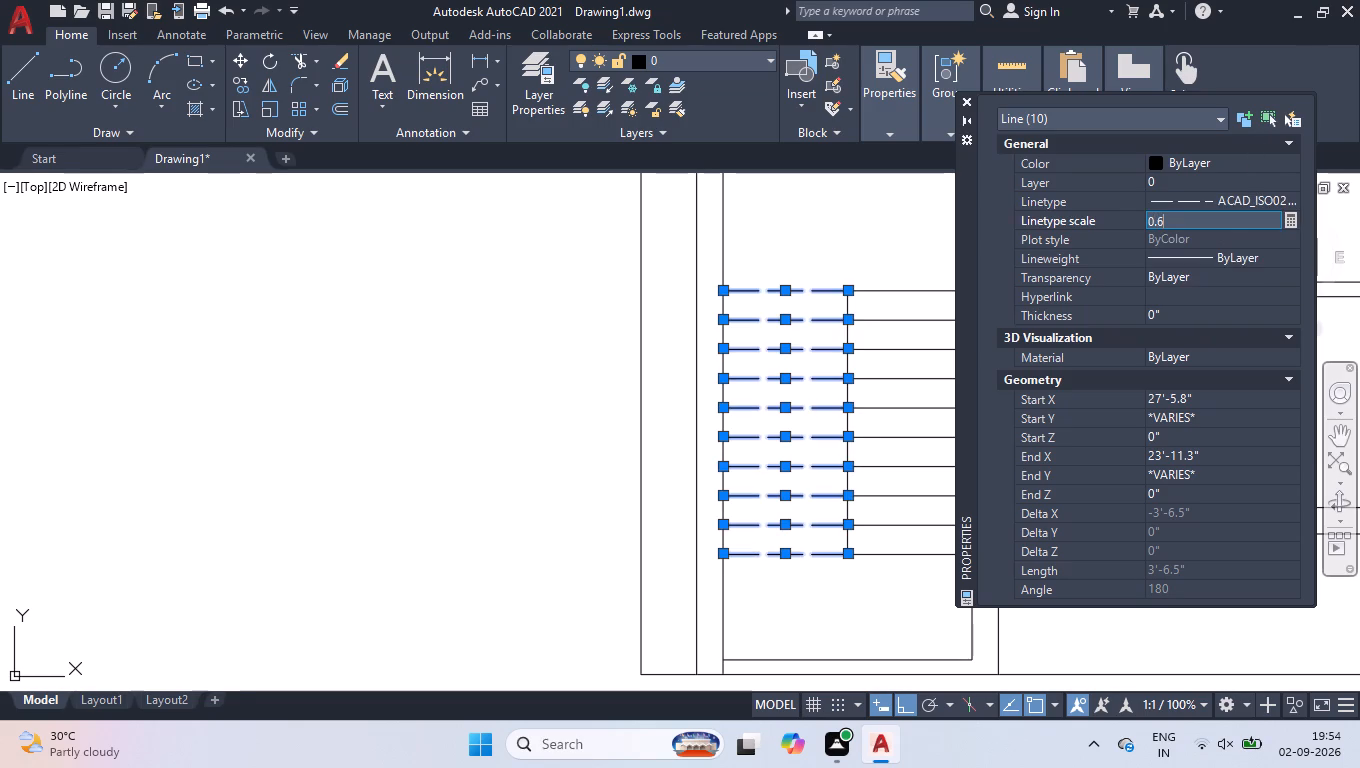
key("Return")
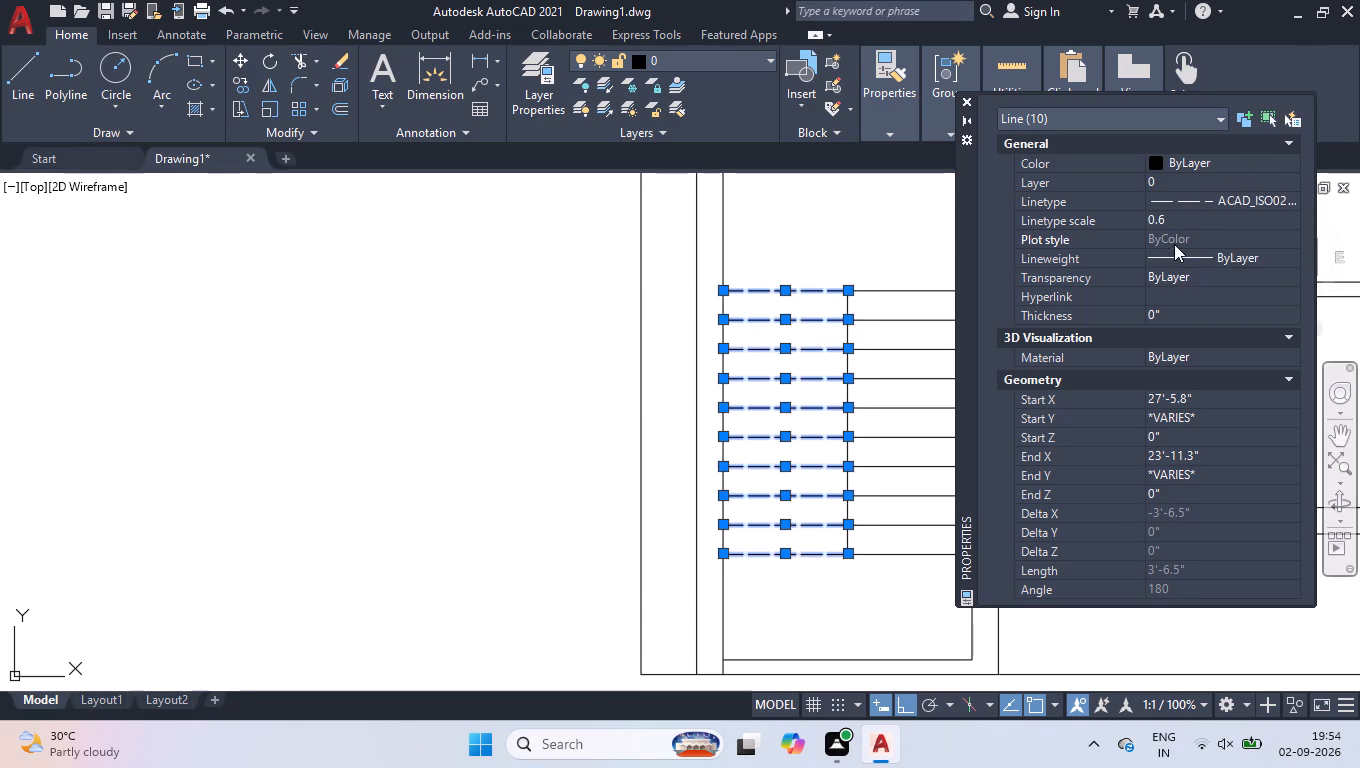
Set the colour of the left-hand tread lines to grey index colour 253 and deselect them.
left_click(1168, 181)
double_click(1176, 163)
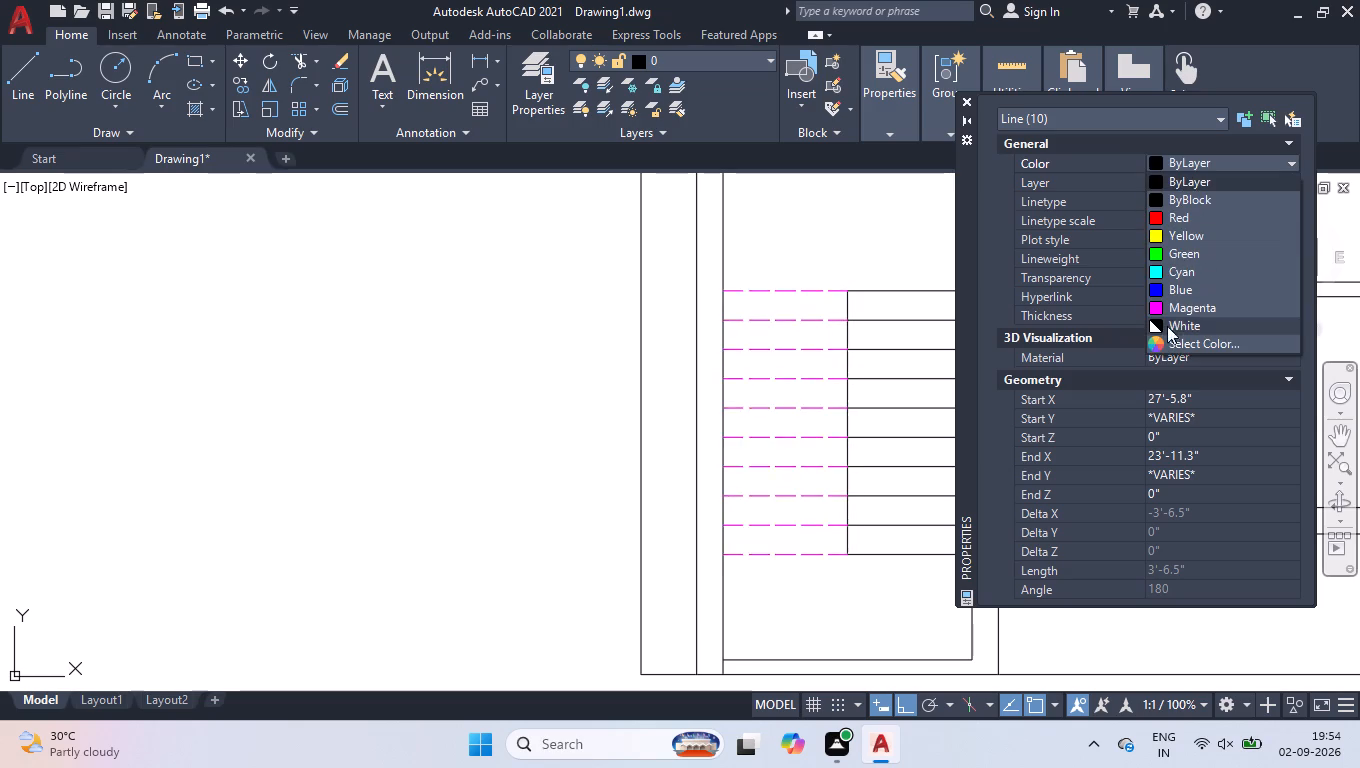
scroll(1184, 256, "down", 4)
left_click(1209, 340)
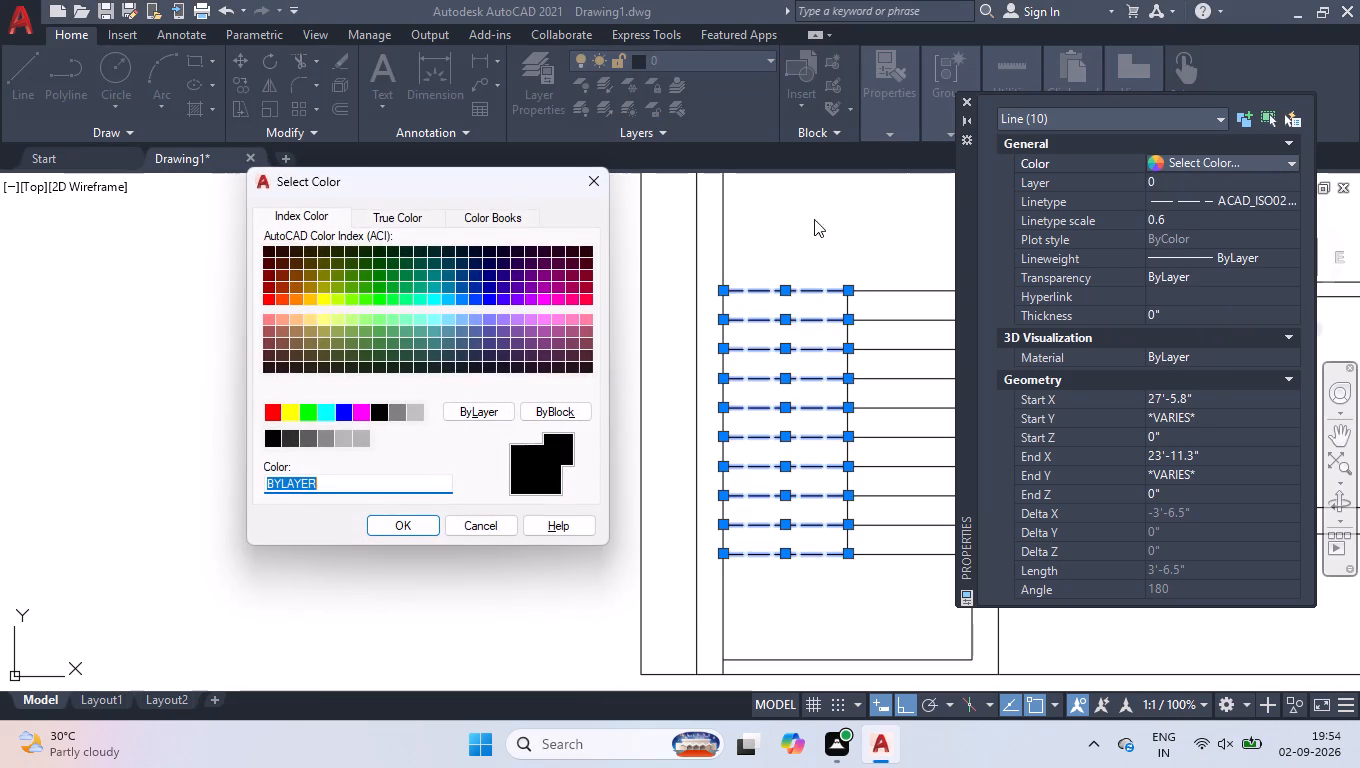
left_click(333, 438)
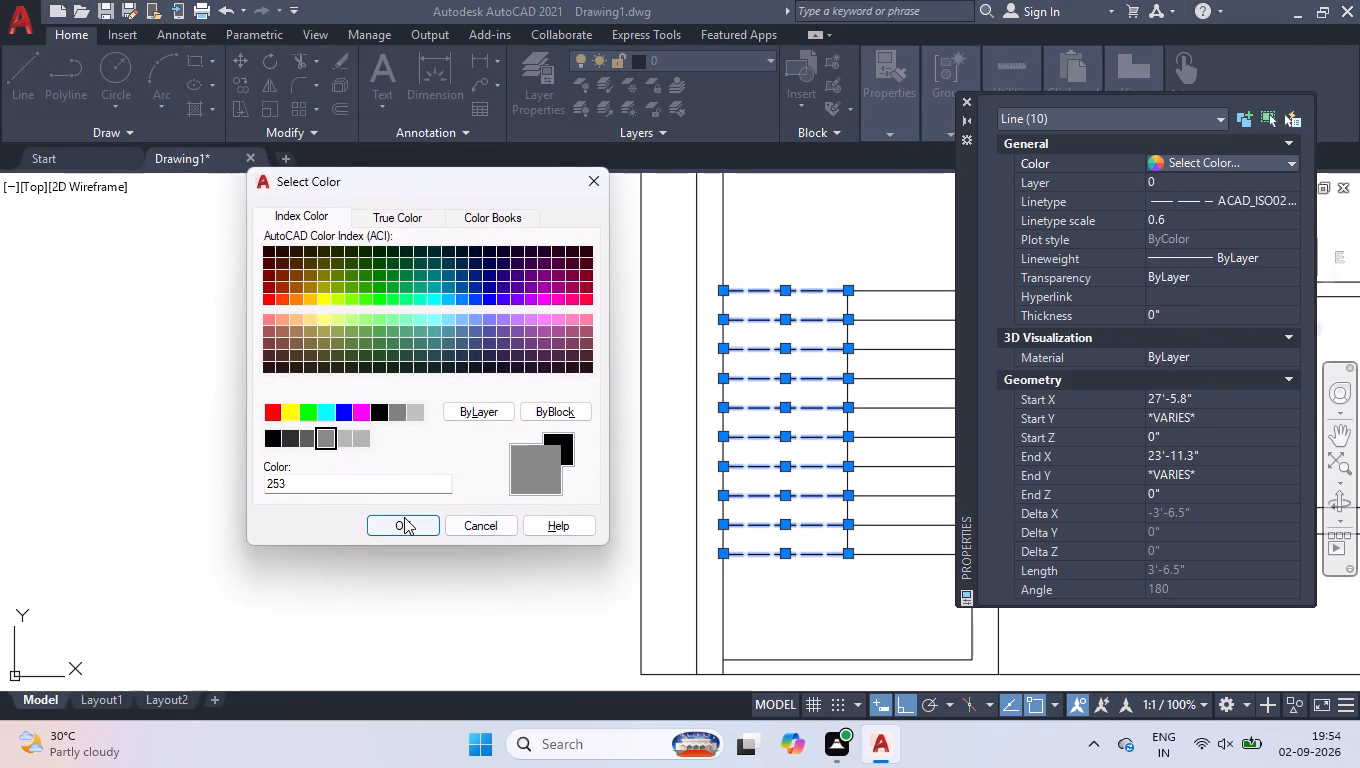
left_click(404, 517)
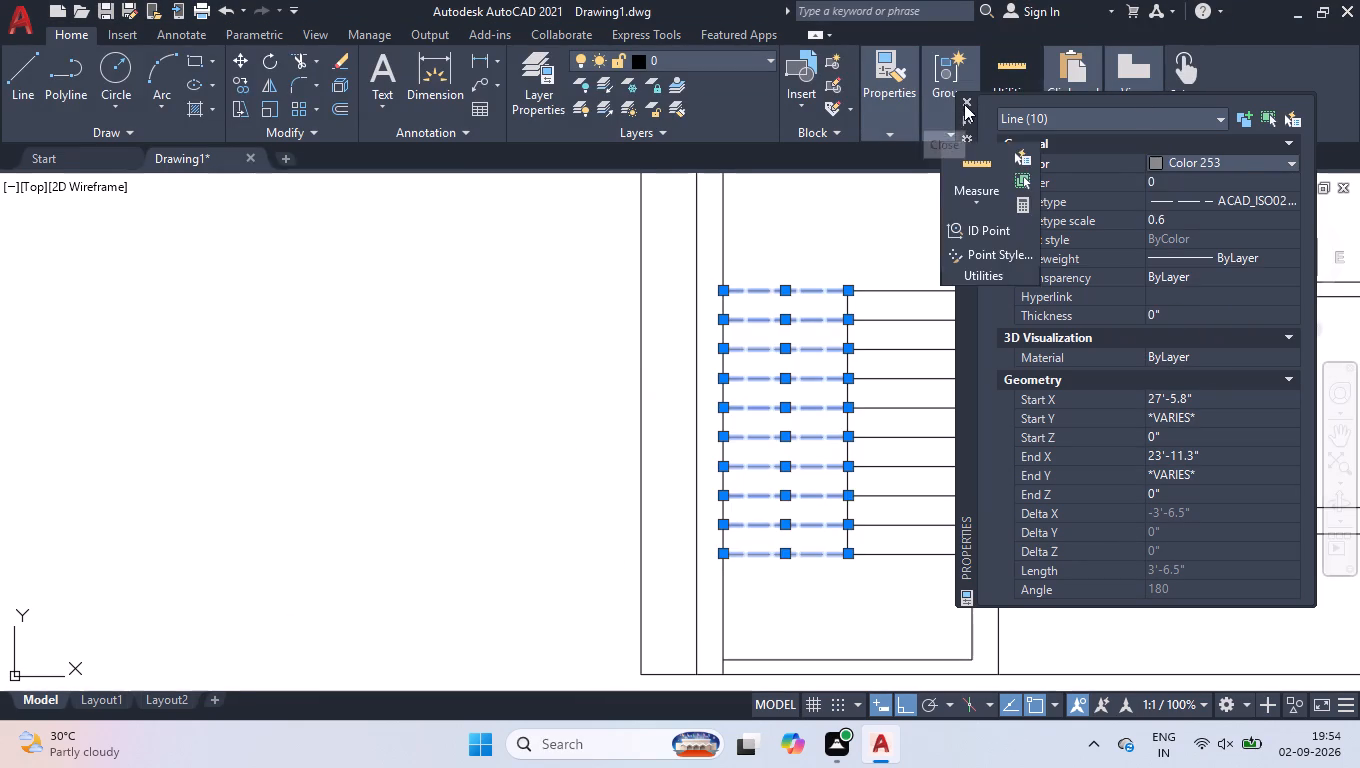
left_click(964, 104)
right_click(292, 305)
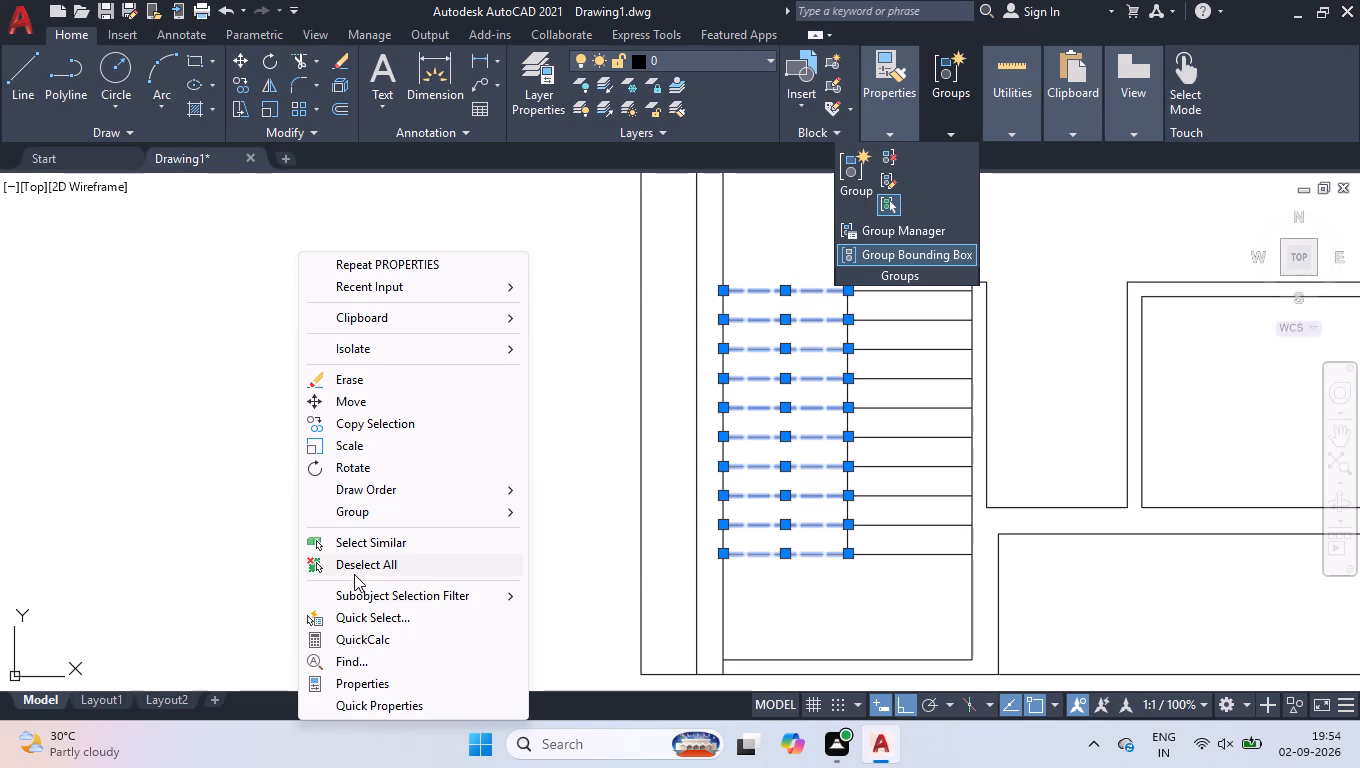
left_click(356, 566)
left_click(504, 318)
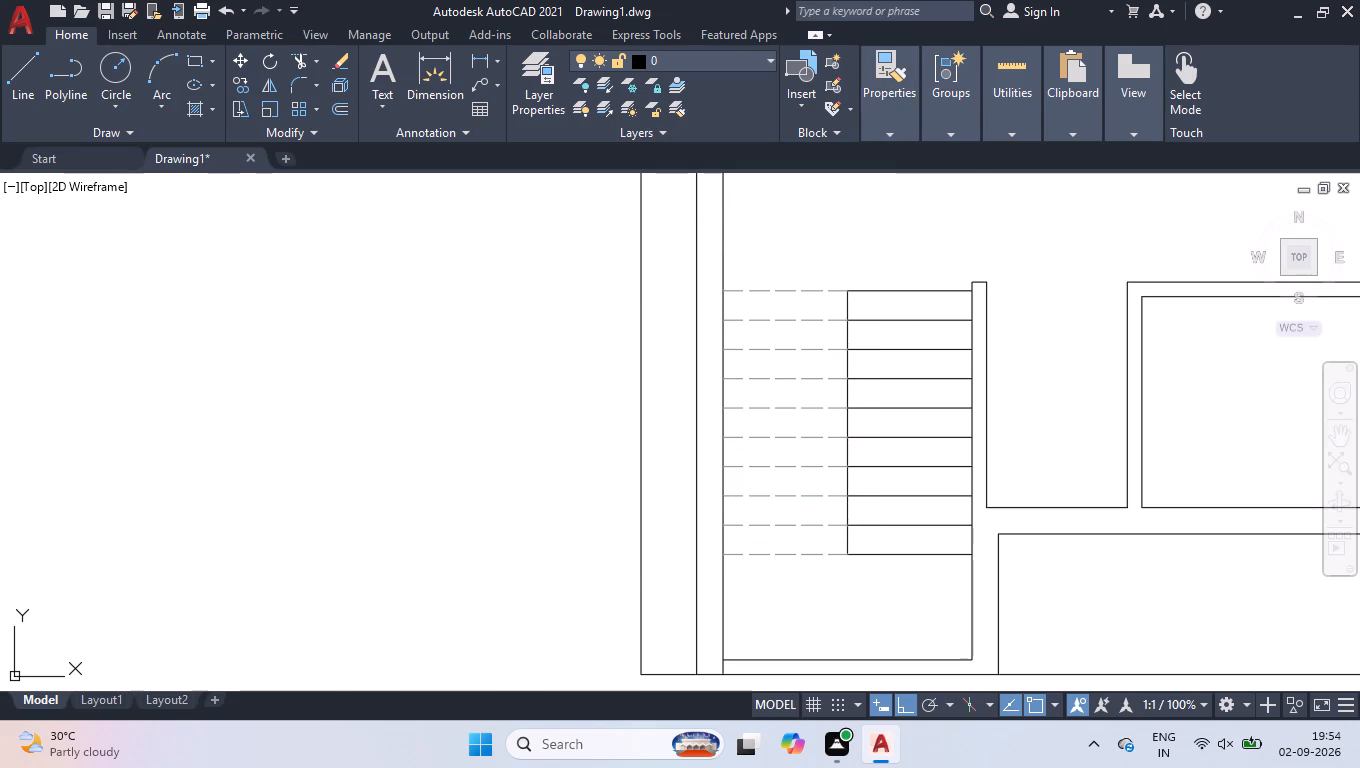
left_click(496, 444)
scroll(528, 432, "down", 1)
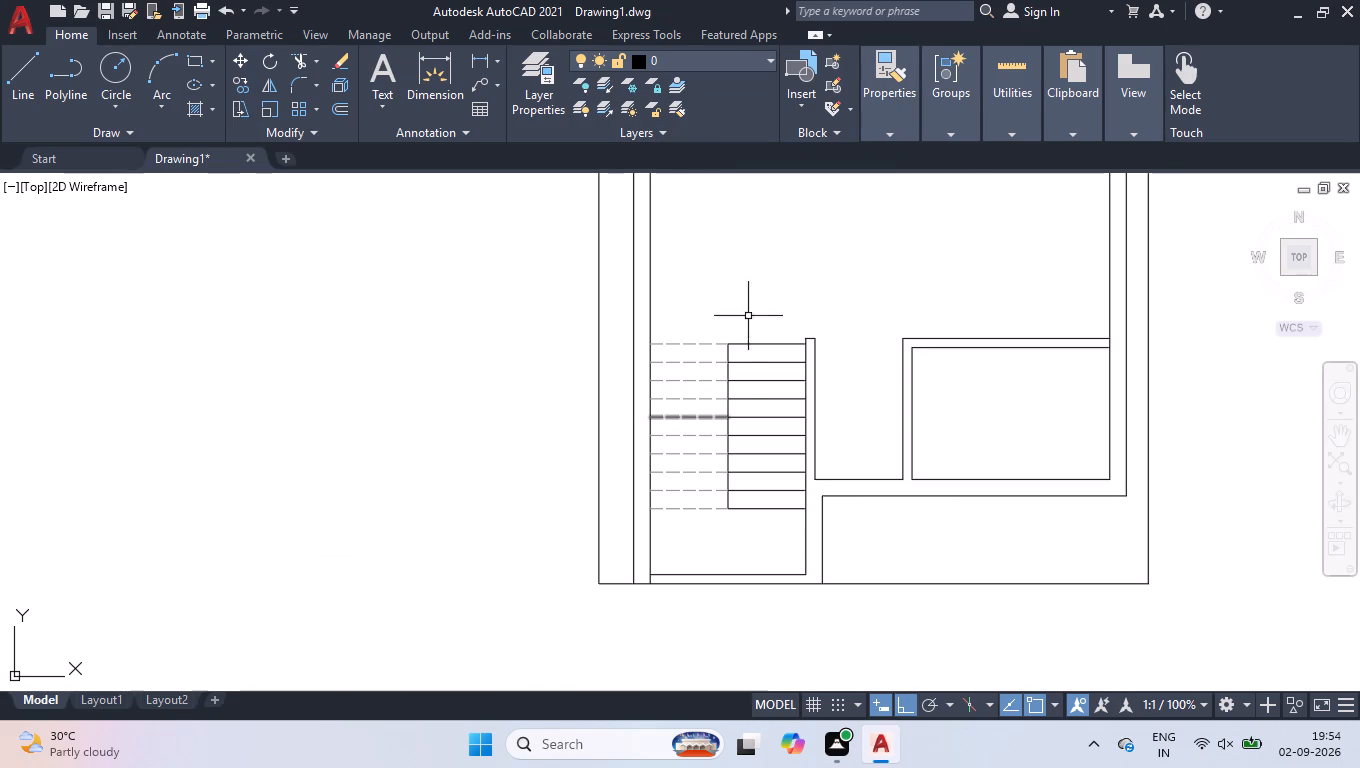
Set the linetype scale of the ten dashed left-hand tread lines to 0.4 and deselect them.
left_click(709, 324)
left_click(689, 530)
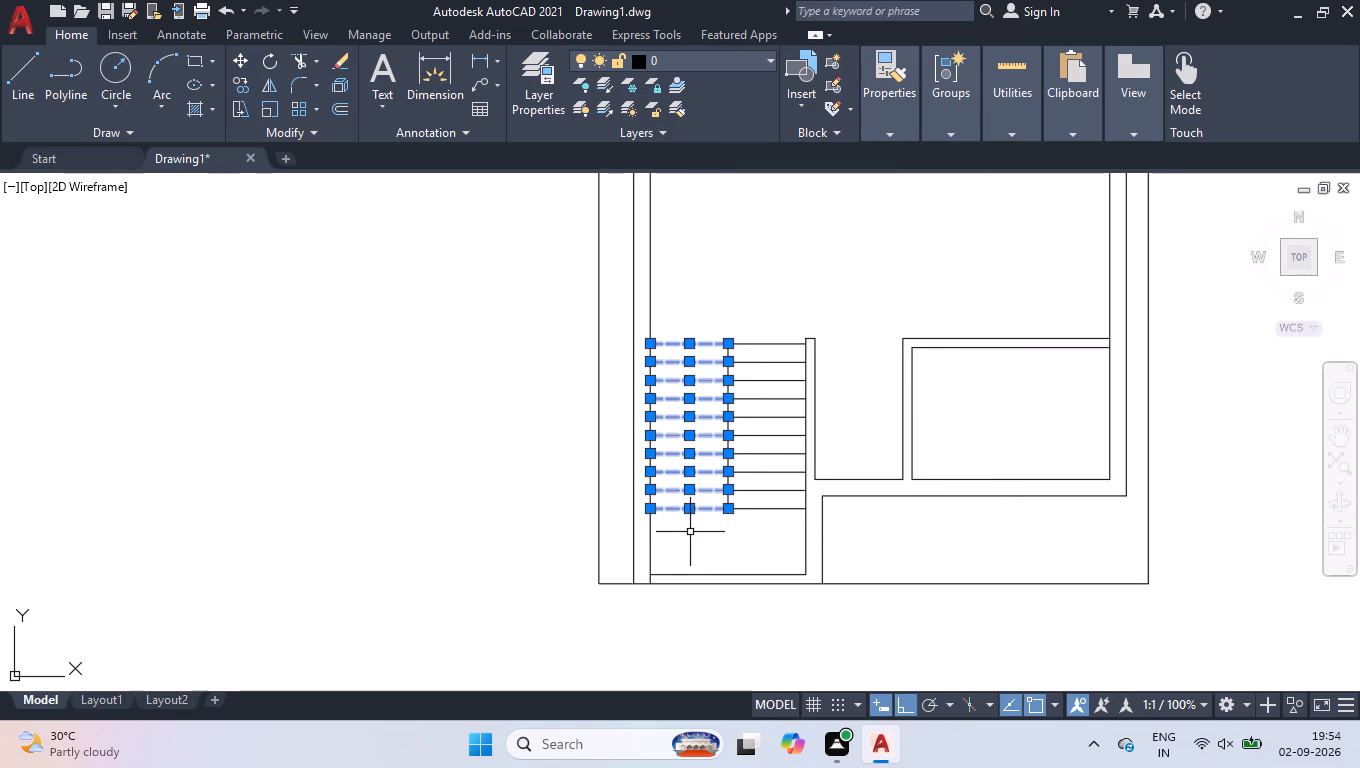
key("ctrl+1")
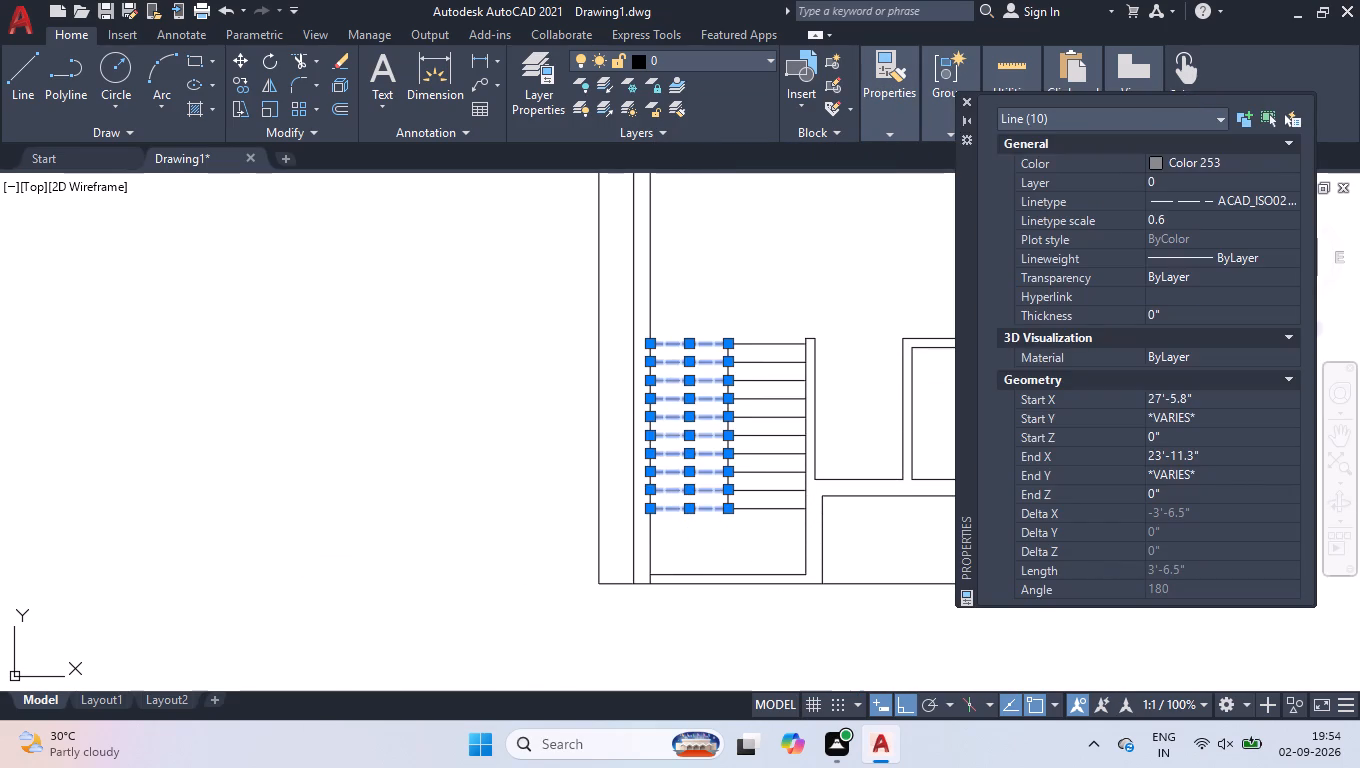
left_click(1192, 219)
type("0.4")
key("Return")
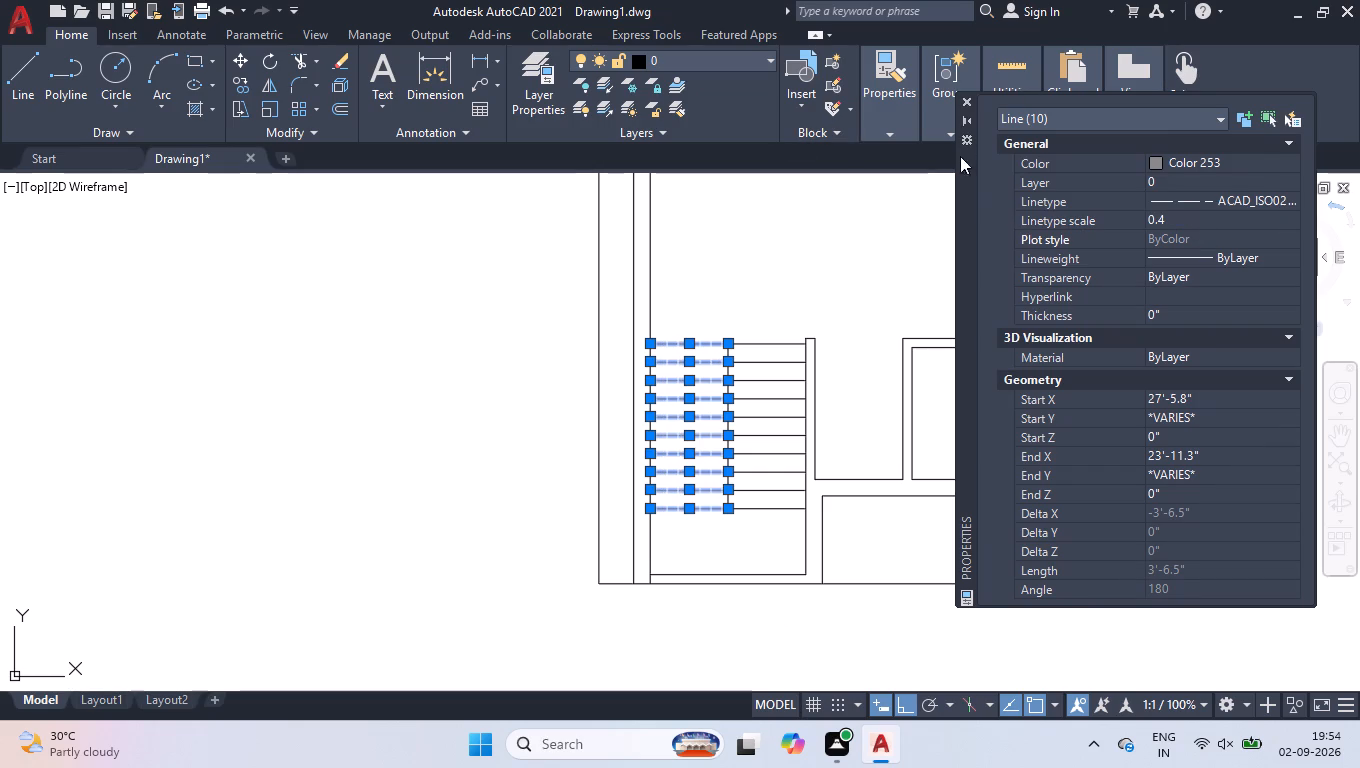
left_click(965, 100)
right_click(555, 247)
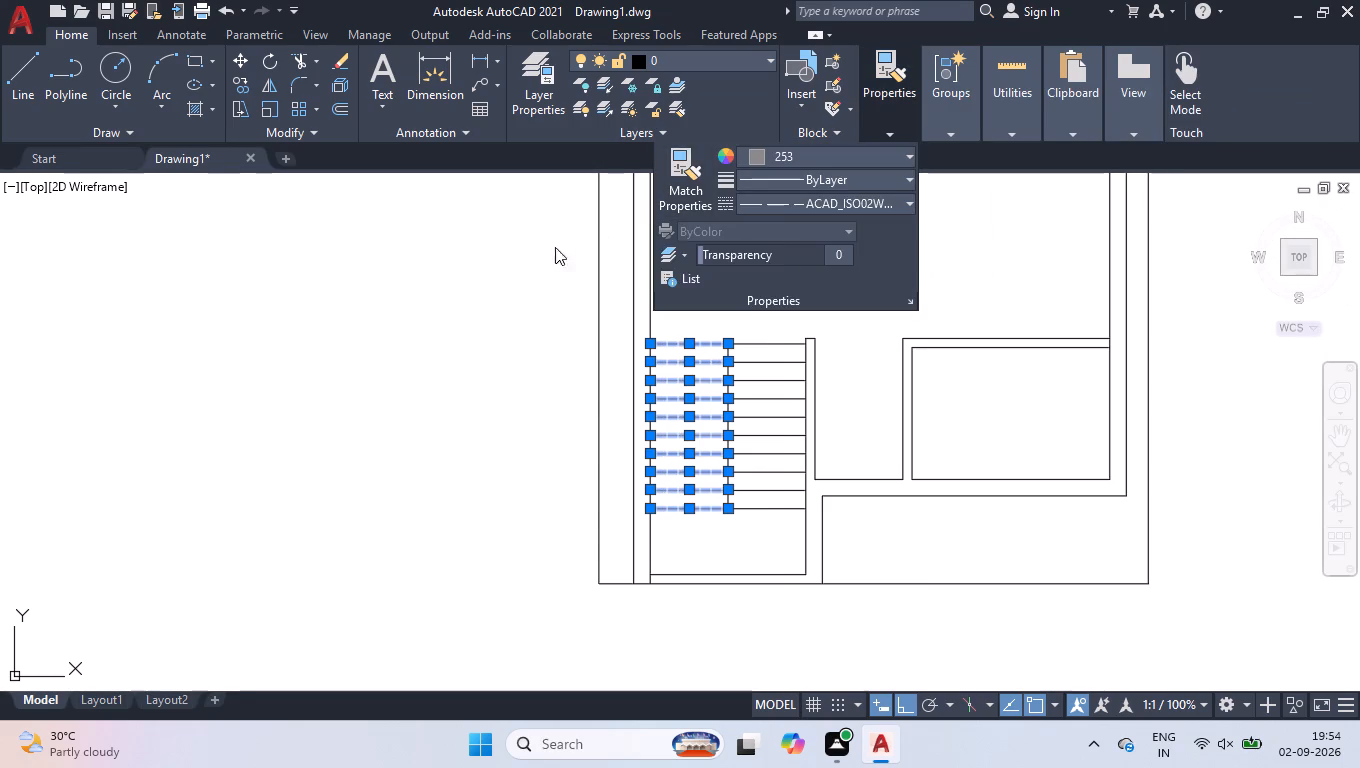
left_click(605, 567)
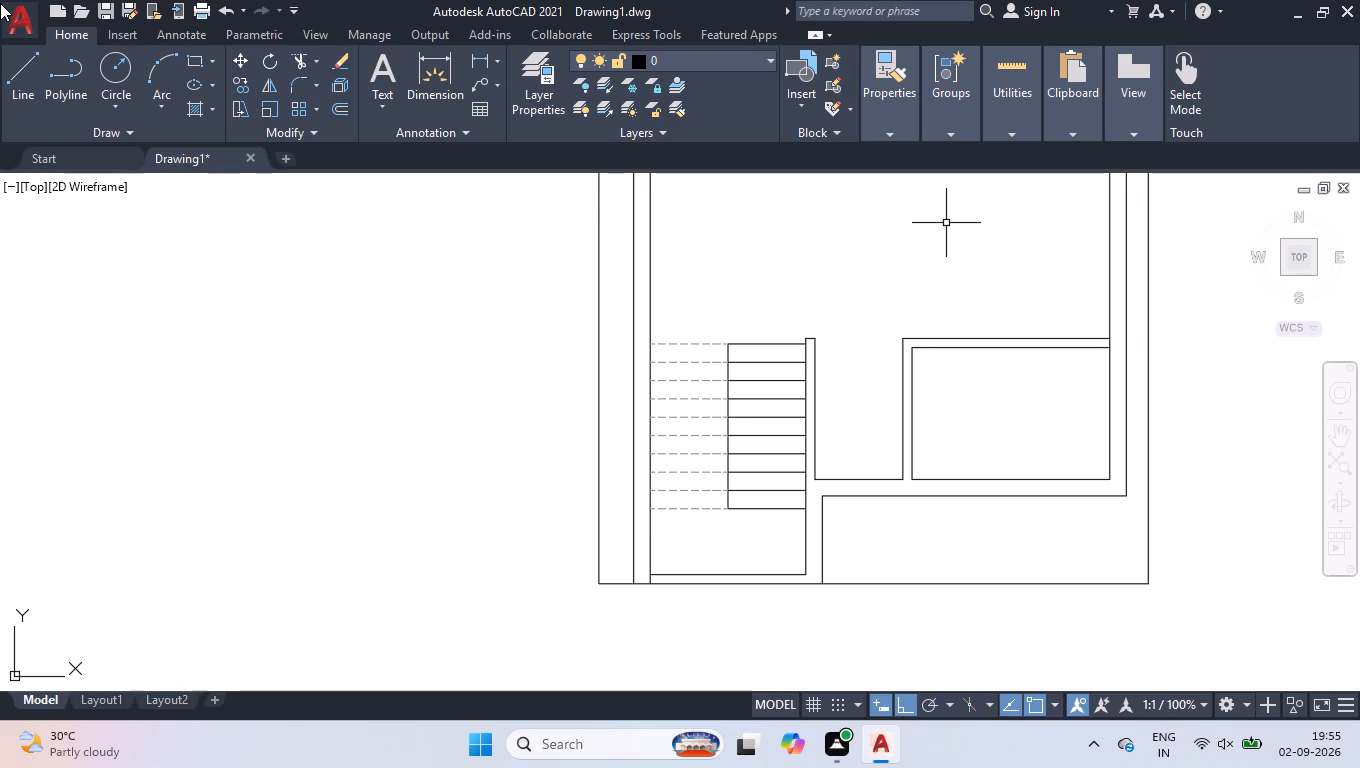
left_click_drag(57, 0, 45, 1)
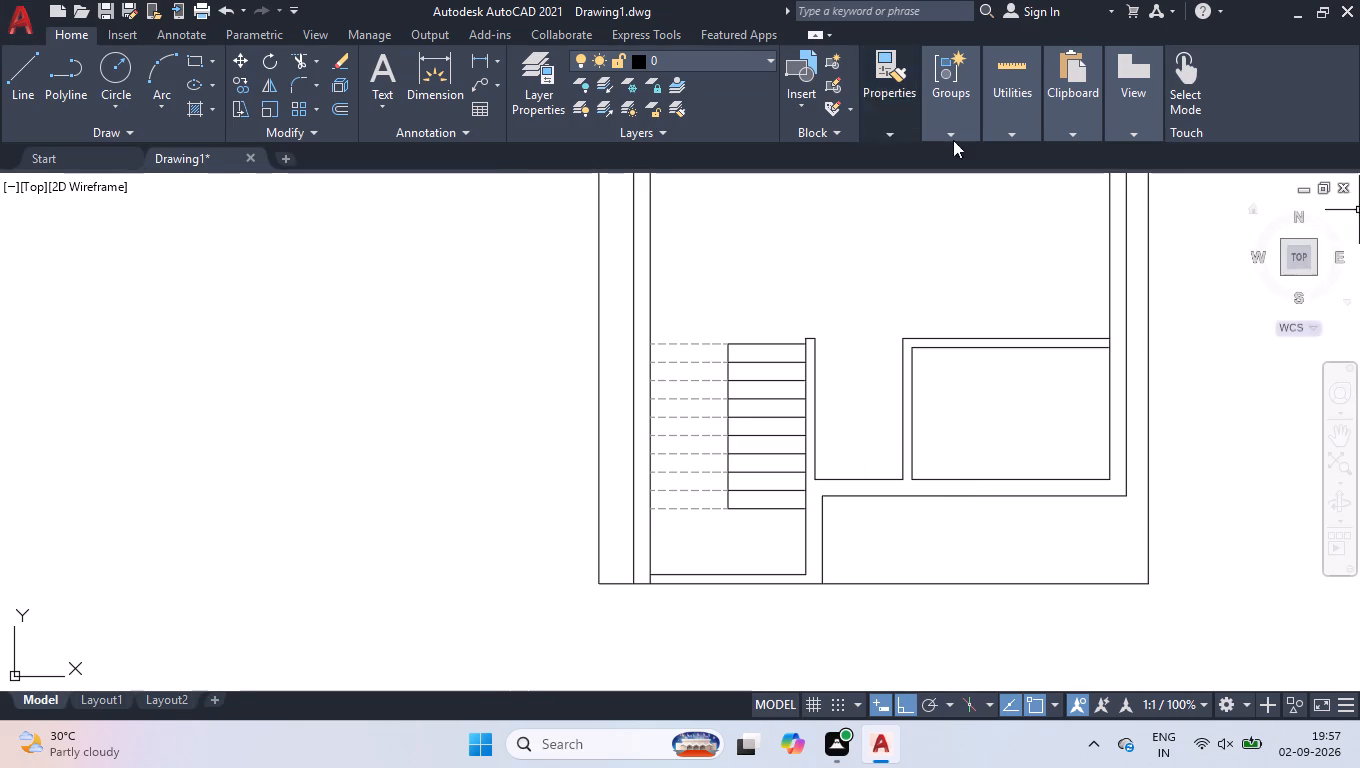
Draw a 1' horizontal line from the outer wall's lower-right corner to the right plot boundary.
left_click(1303, 260)
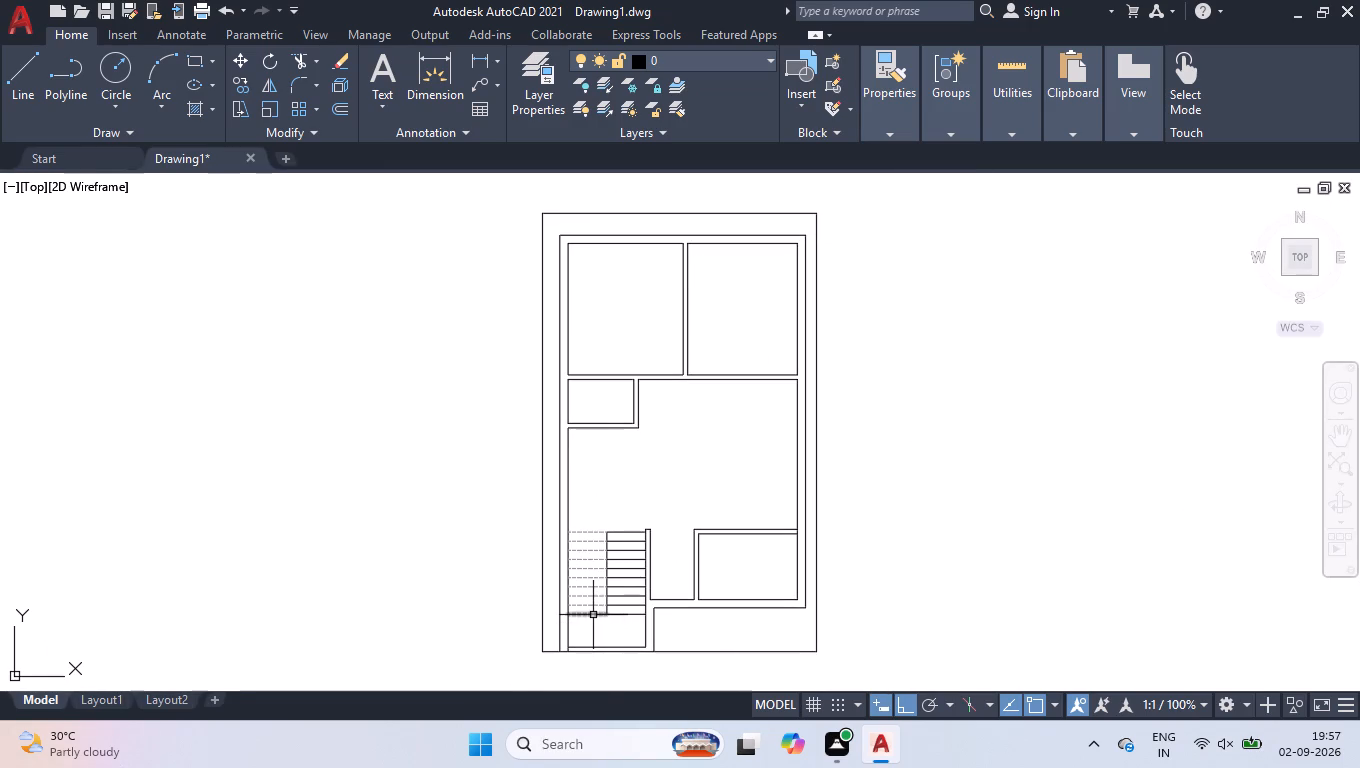
scroll(570, 667, "up", 1)
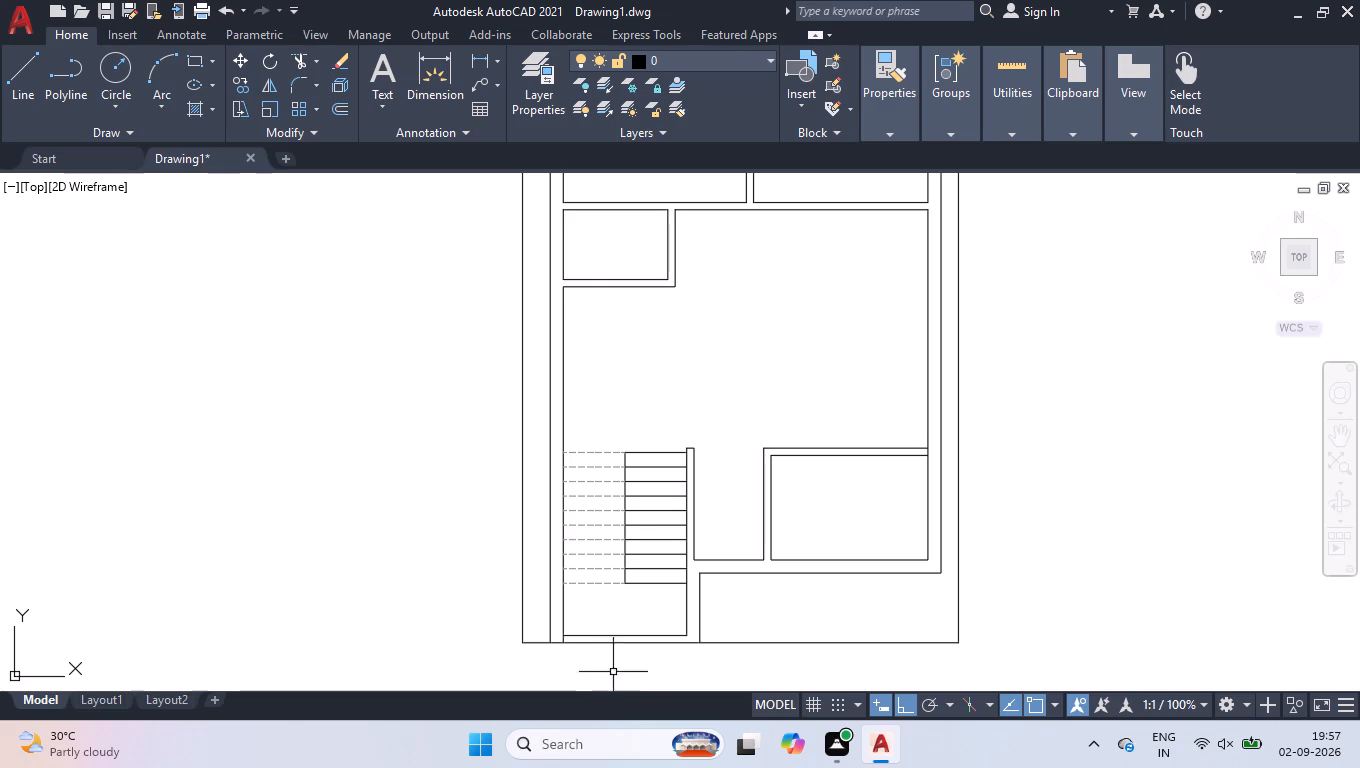
key("l")
key("Return")
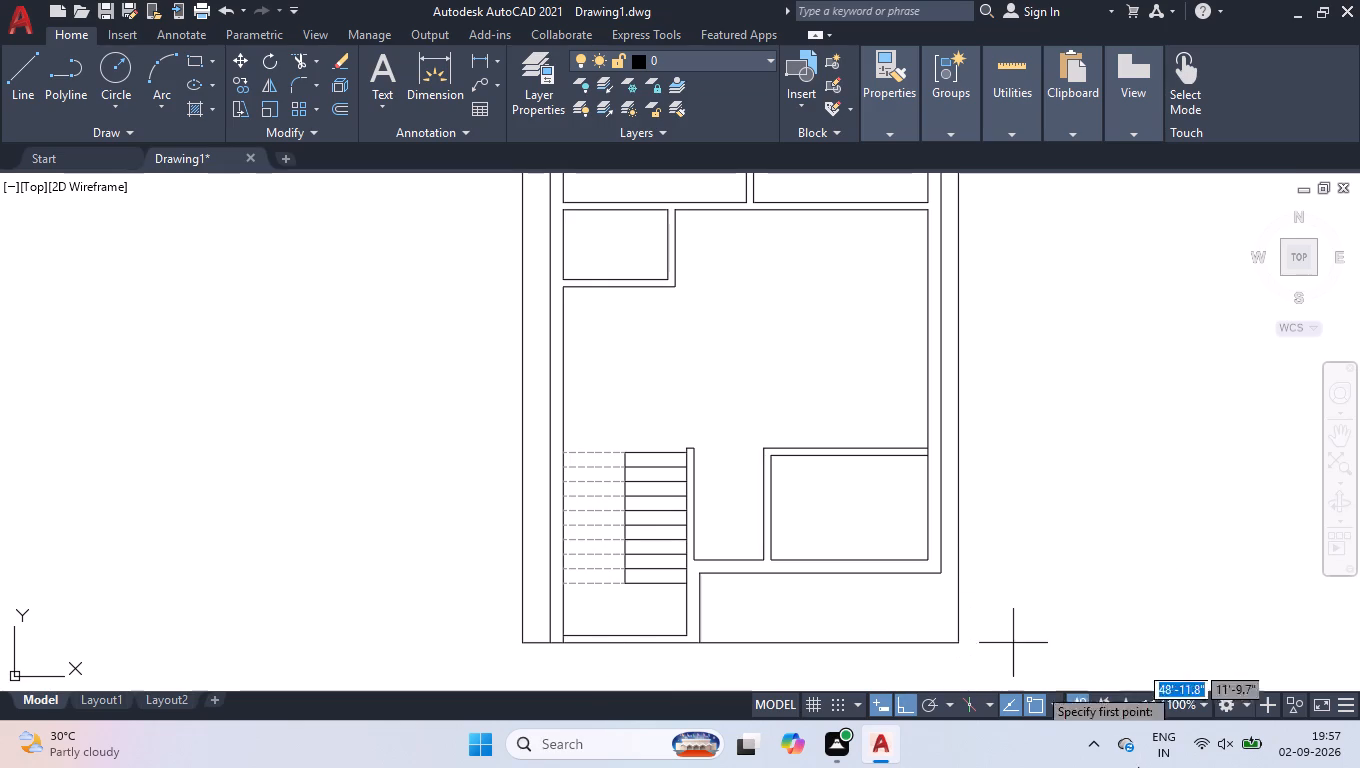
scroll(973, 579, "up", 1)
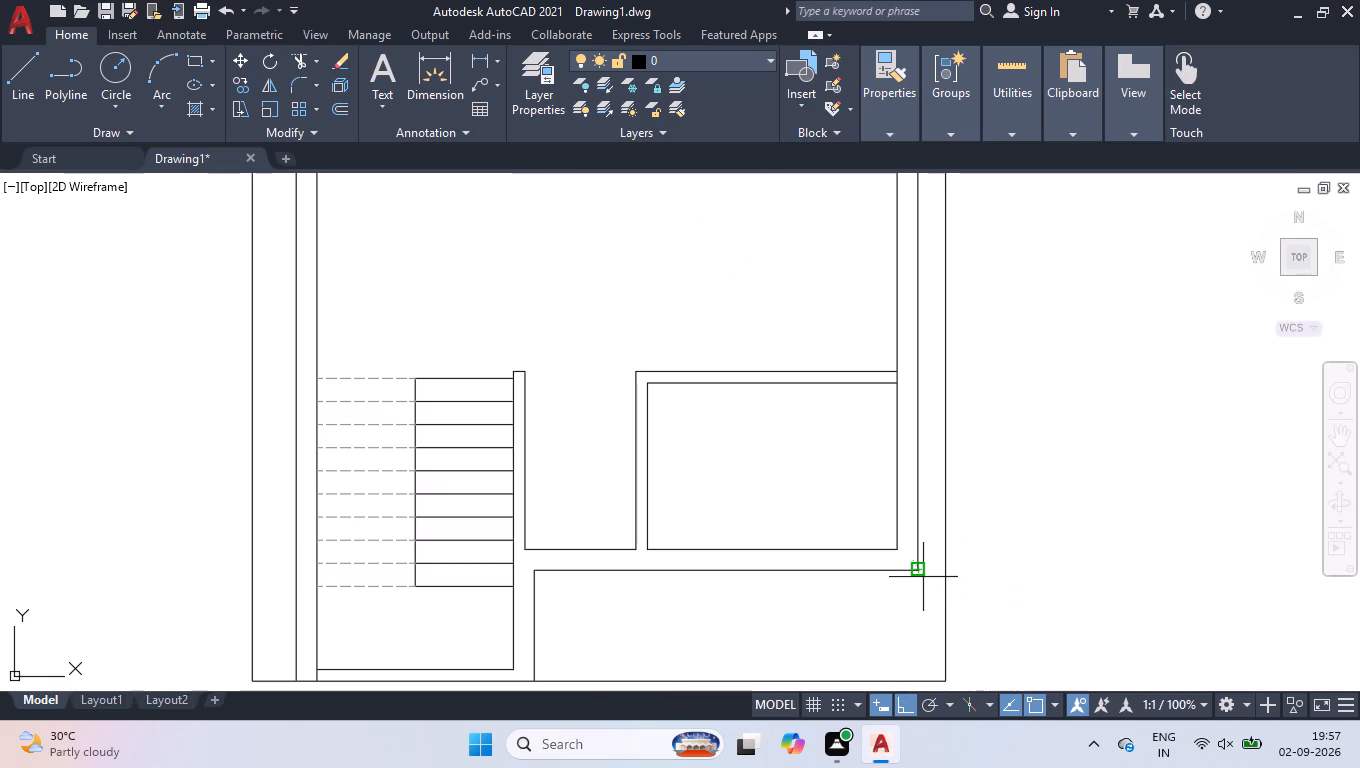
left_click(922, 571)
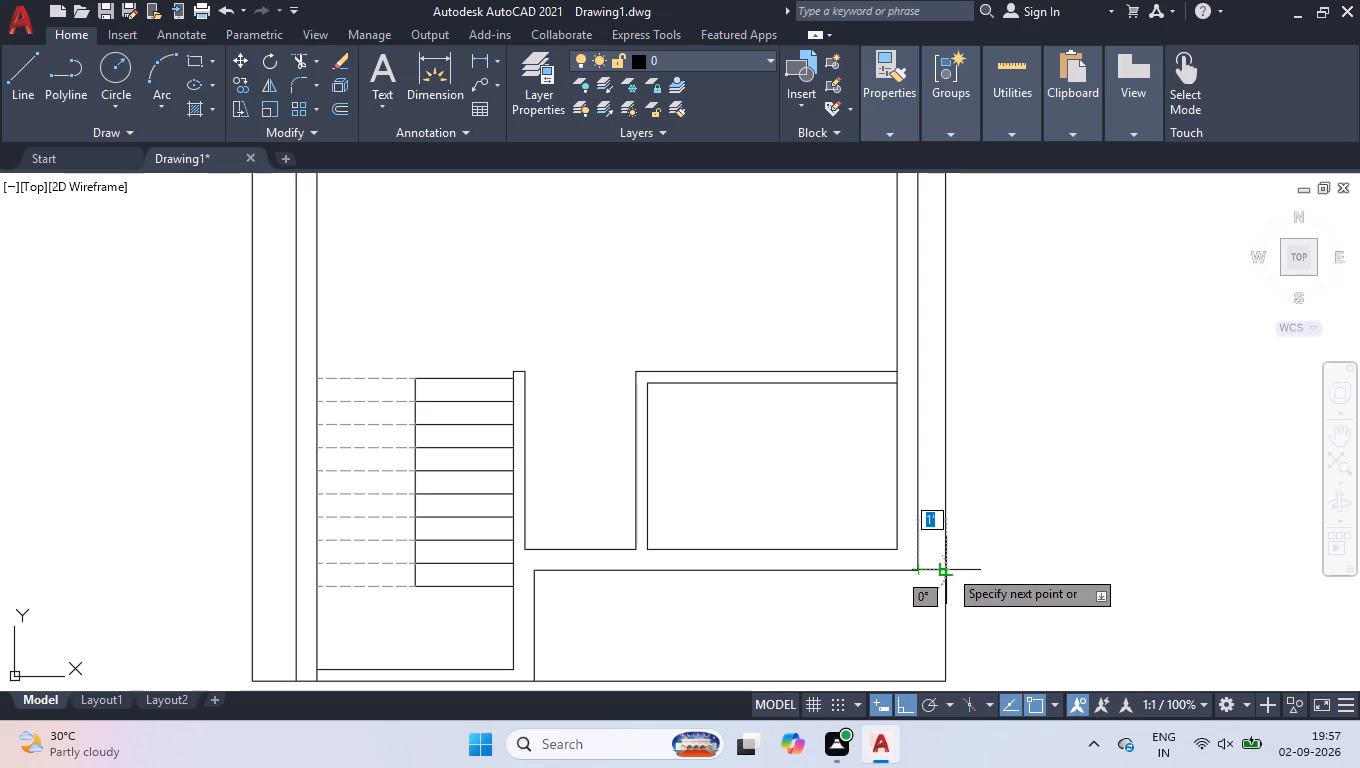
left_click(948, 568)
key("space")
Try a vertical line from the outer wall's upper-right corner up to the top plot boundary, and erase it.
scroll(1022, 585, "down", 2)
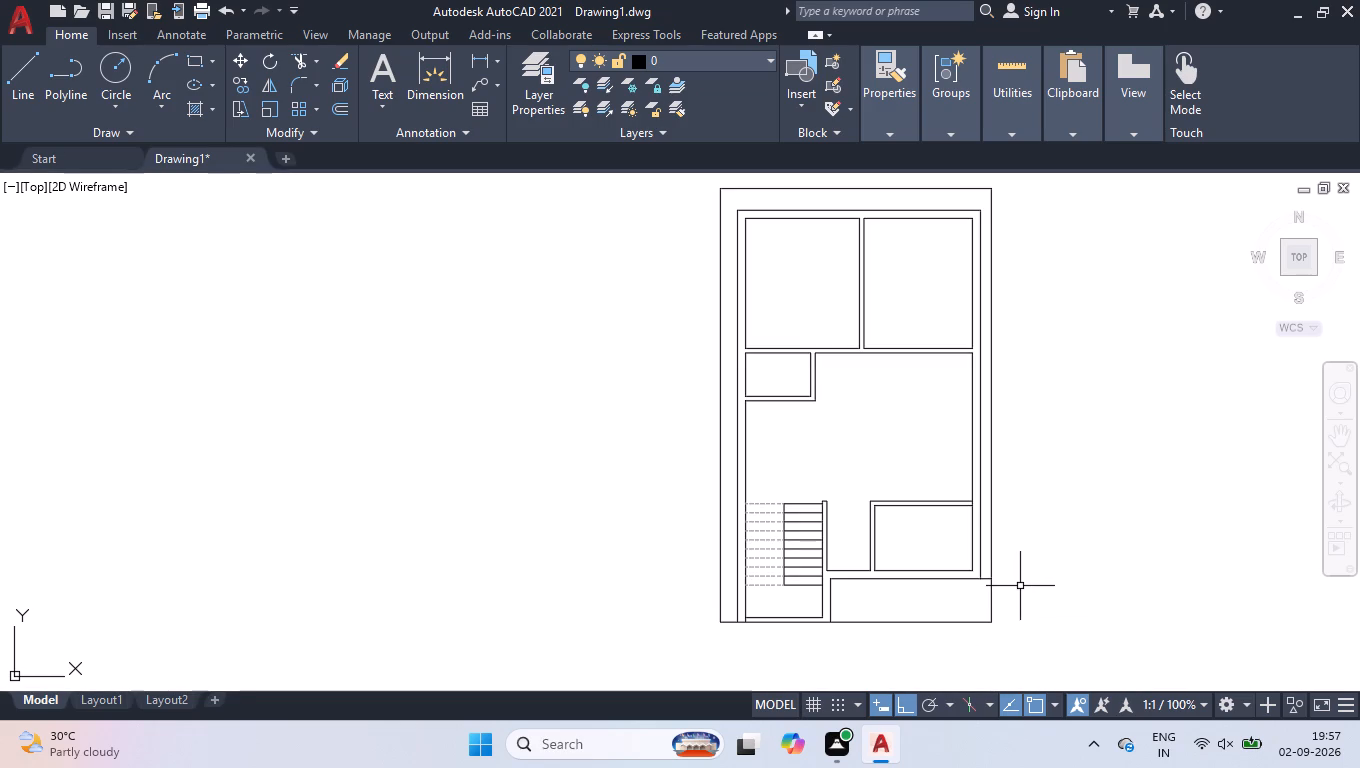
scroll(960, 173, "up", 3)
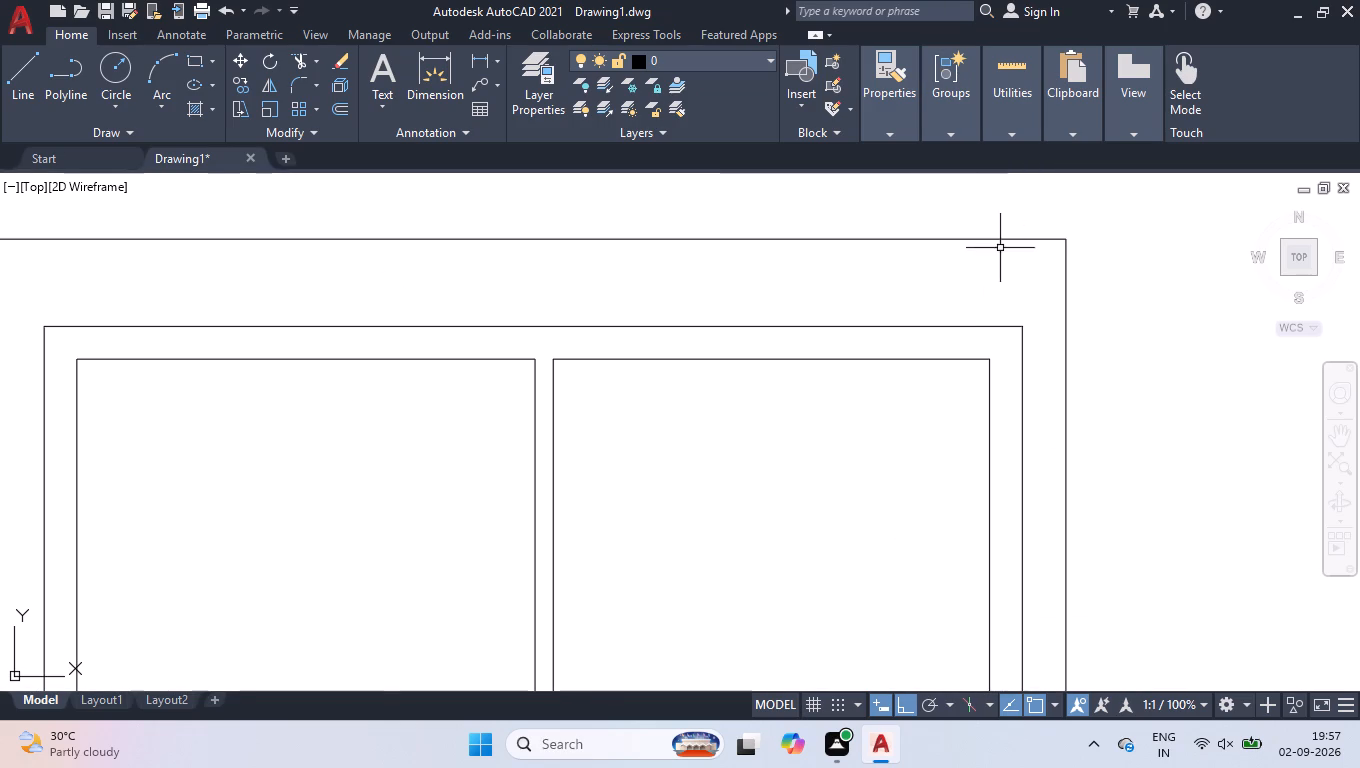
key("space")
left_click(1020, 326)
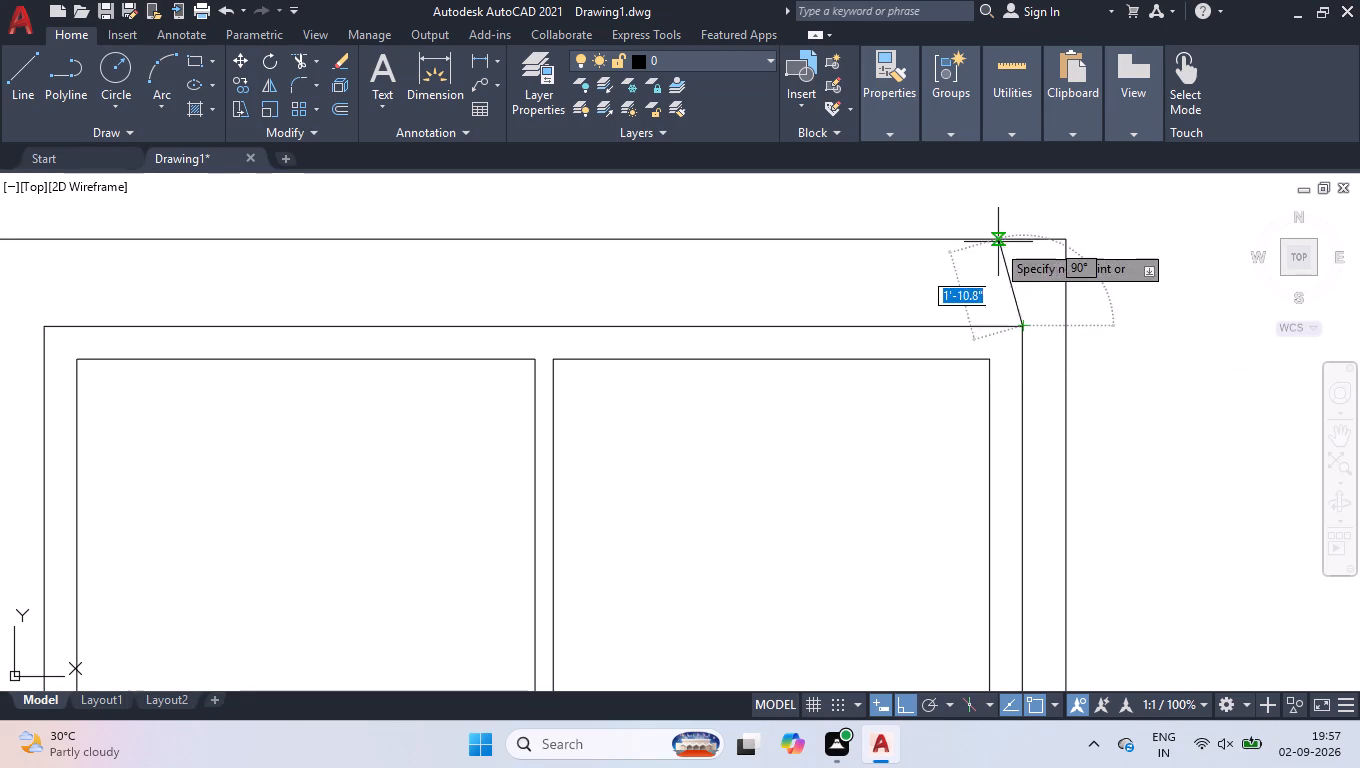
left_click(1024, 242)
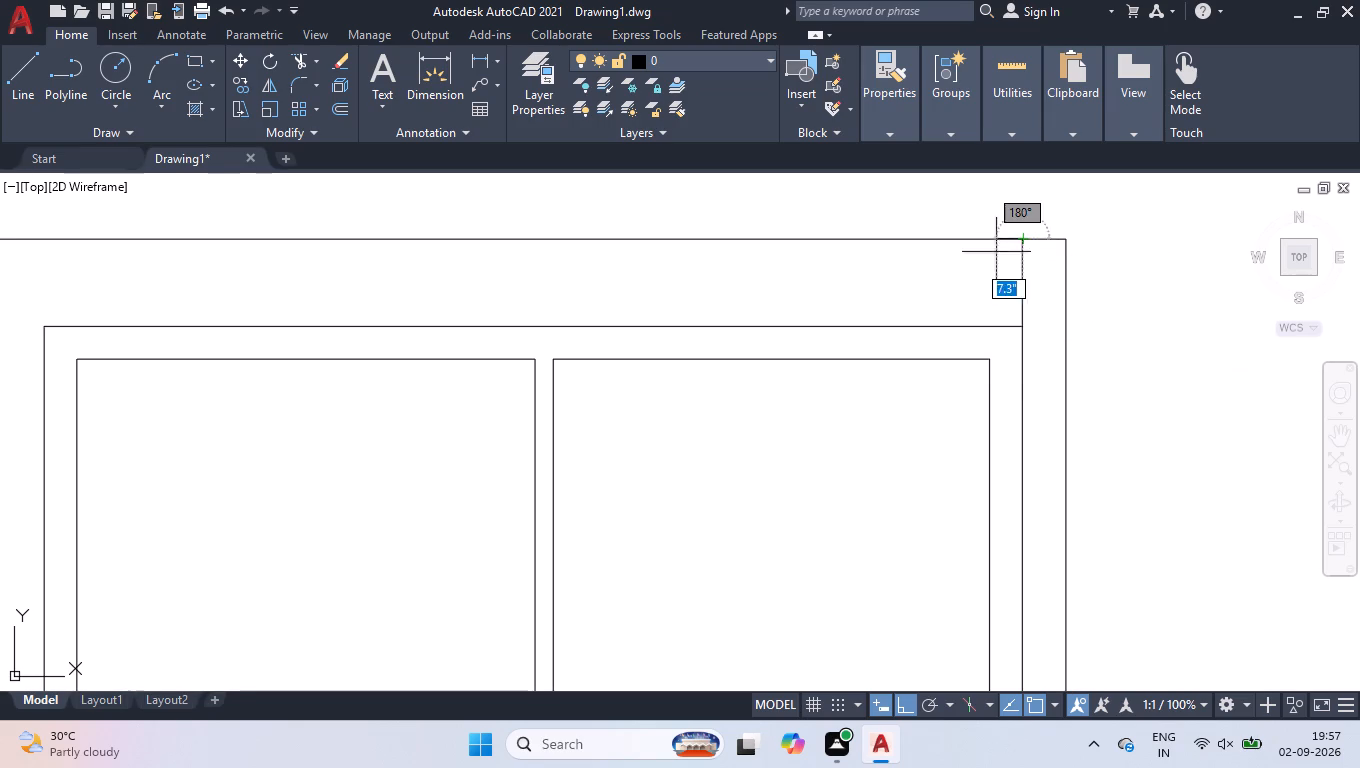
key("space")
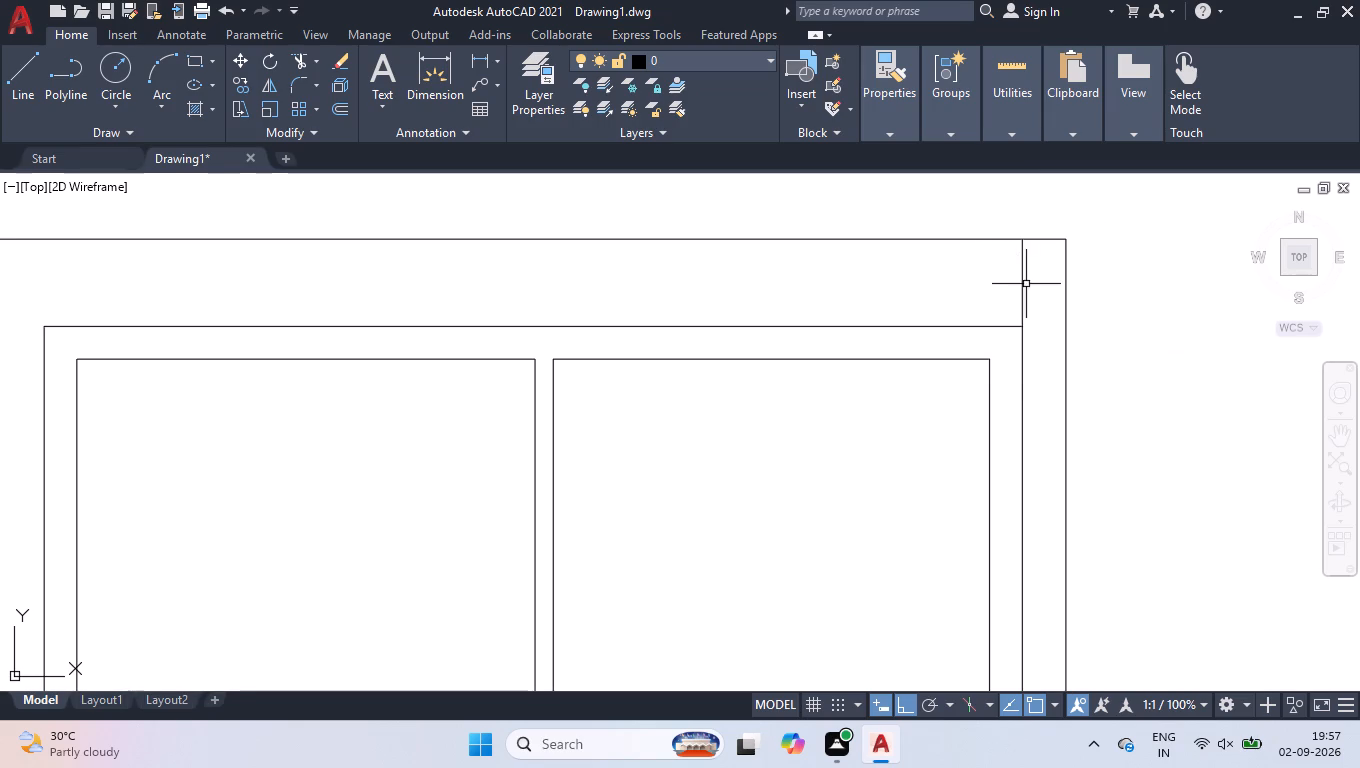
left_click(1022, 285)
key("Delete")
Add a linear dimension across the gap between the right outer wall and the plot boundary, placed just above the lower-right room.
type("dli")
key("Return")
scroll(1004, 308, "down", 4)
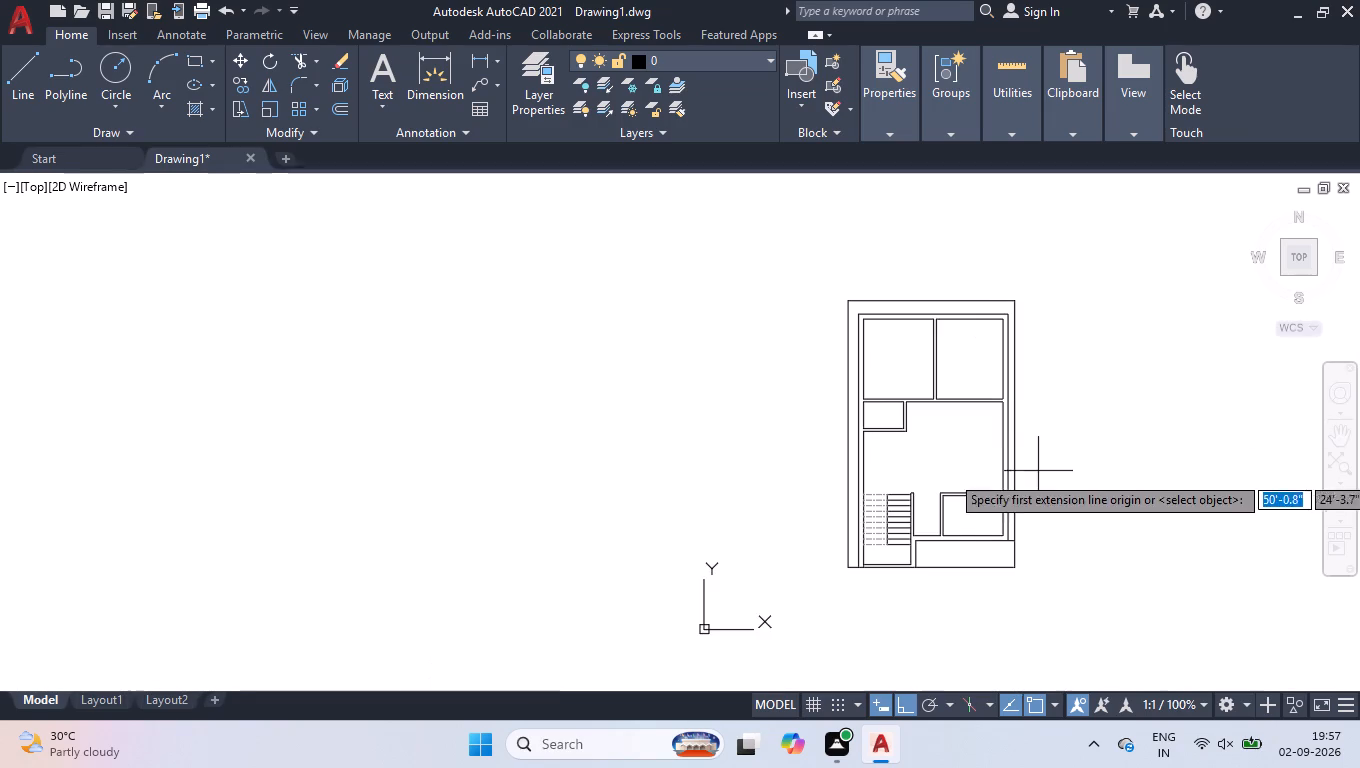
scroll(1004, 531, "up", 4)
left_click(997, 600)
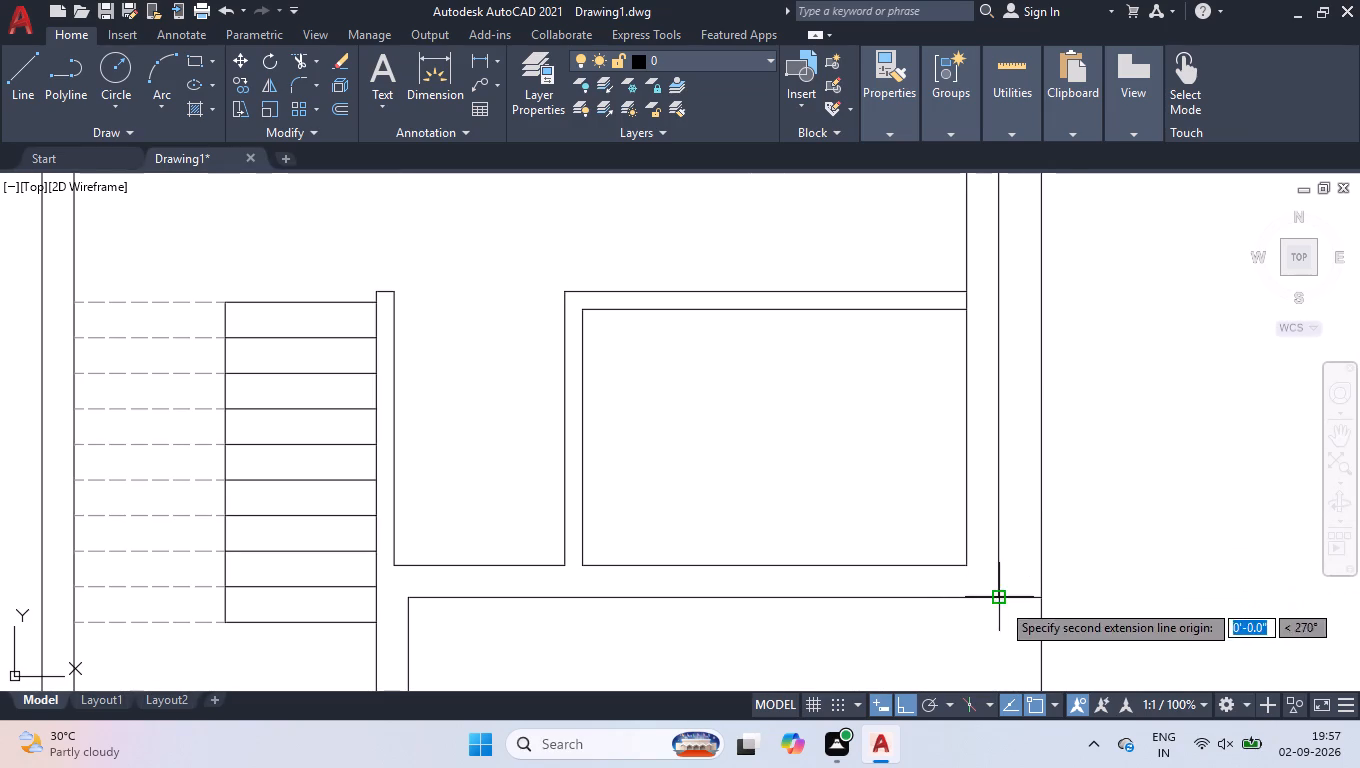
left_click(1039, 597)
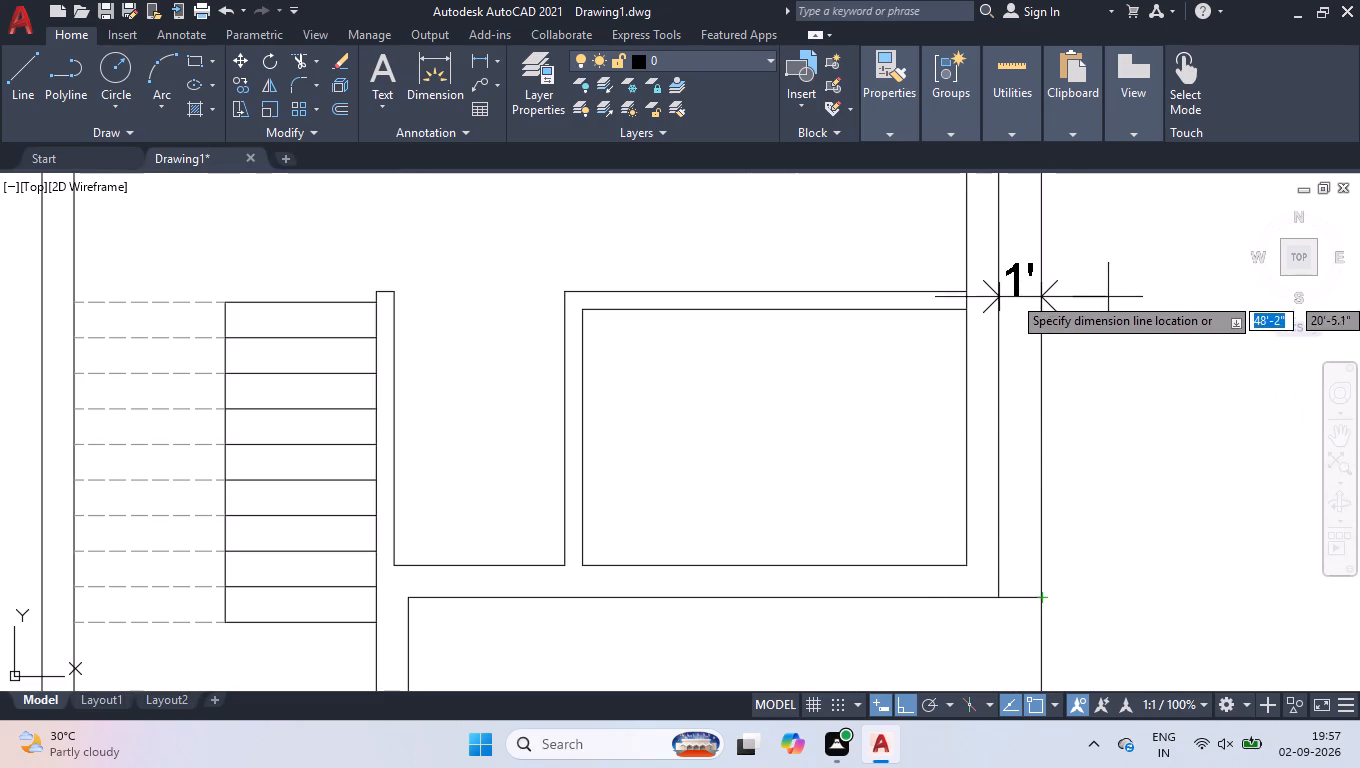
scroll(1116, 263, "down", 3)
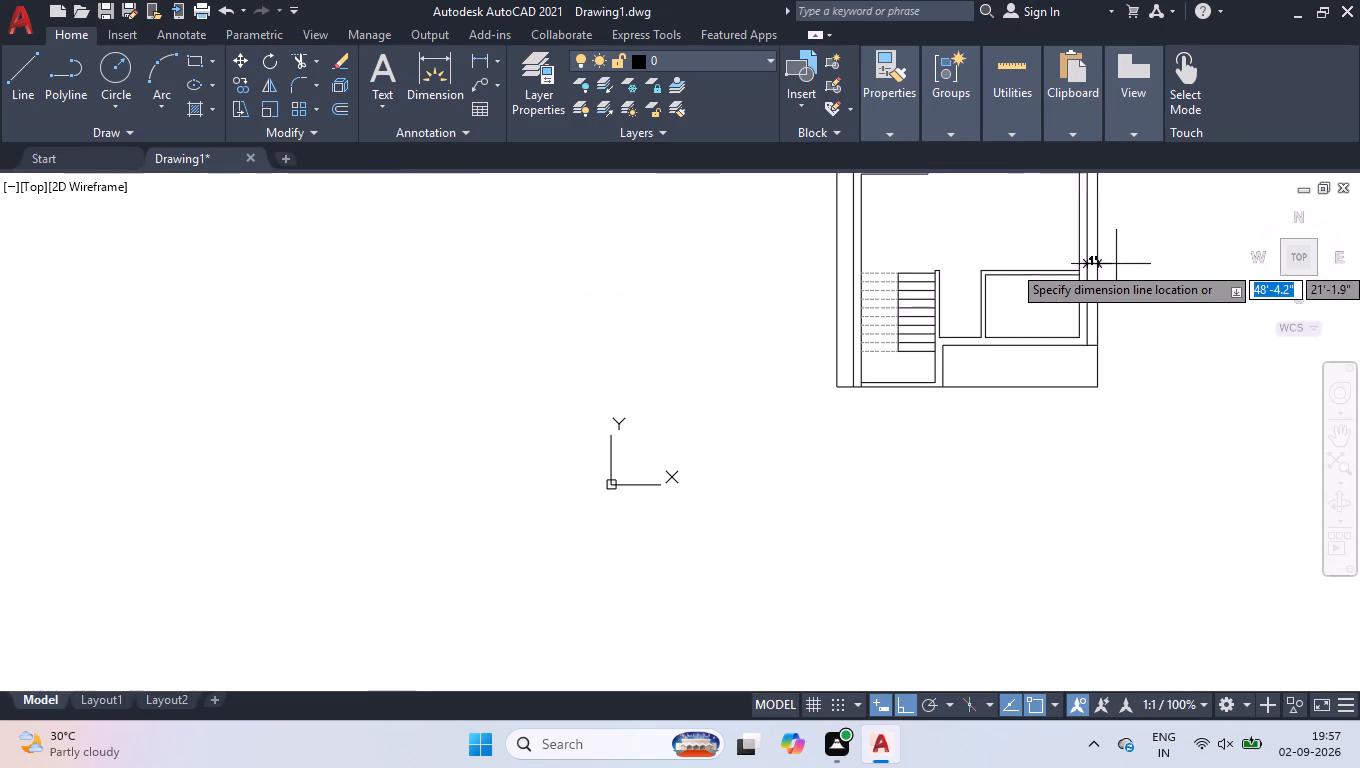
scroll(1124, 216, "up", 2)
left_click(1120, 307)
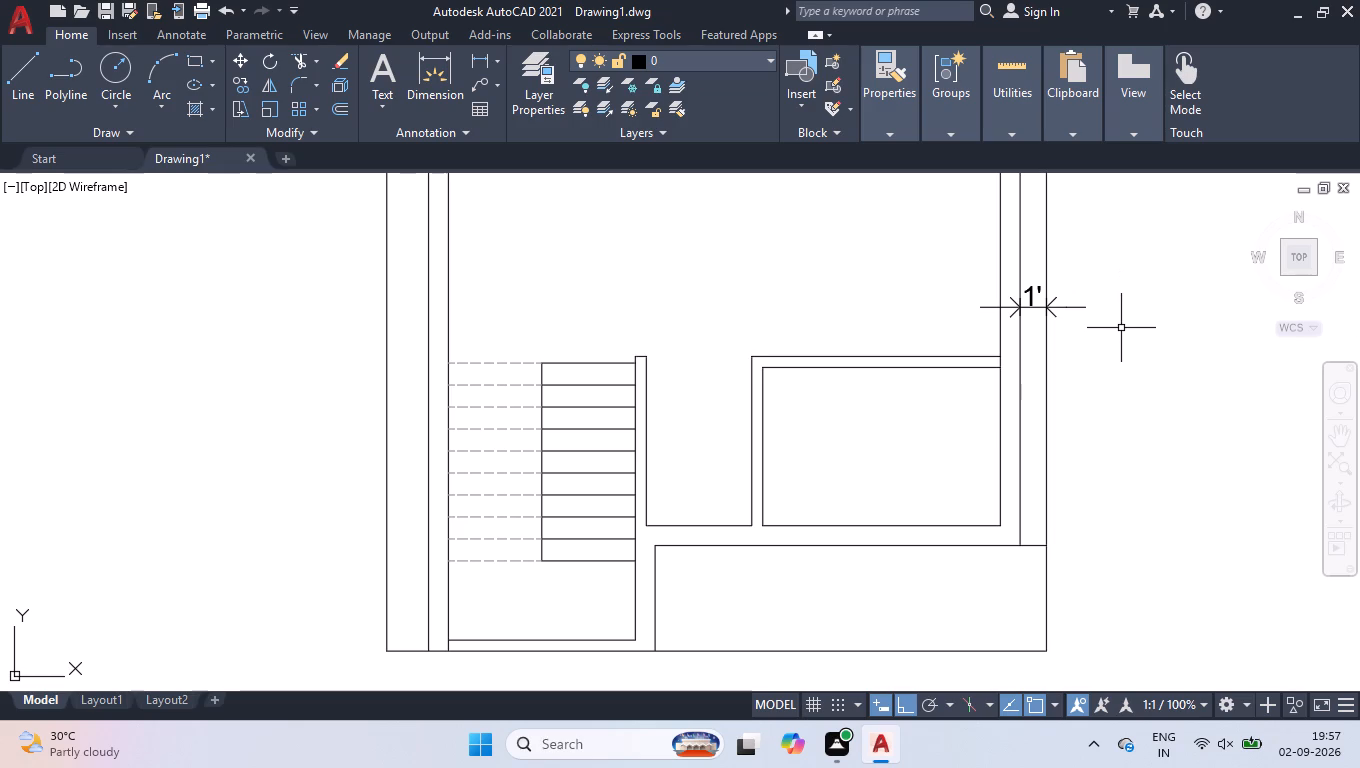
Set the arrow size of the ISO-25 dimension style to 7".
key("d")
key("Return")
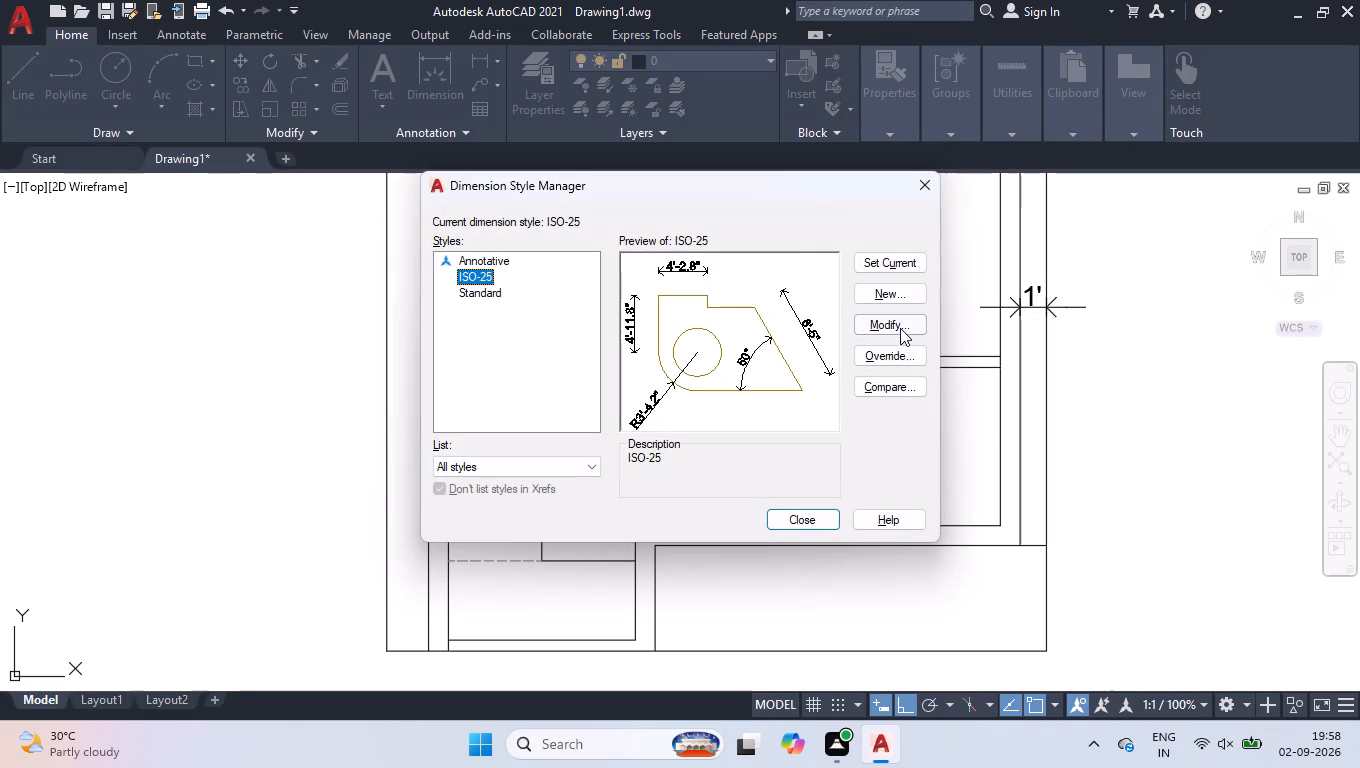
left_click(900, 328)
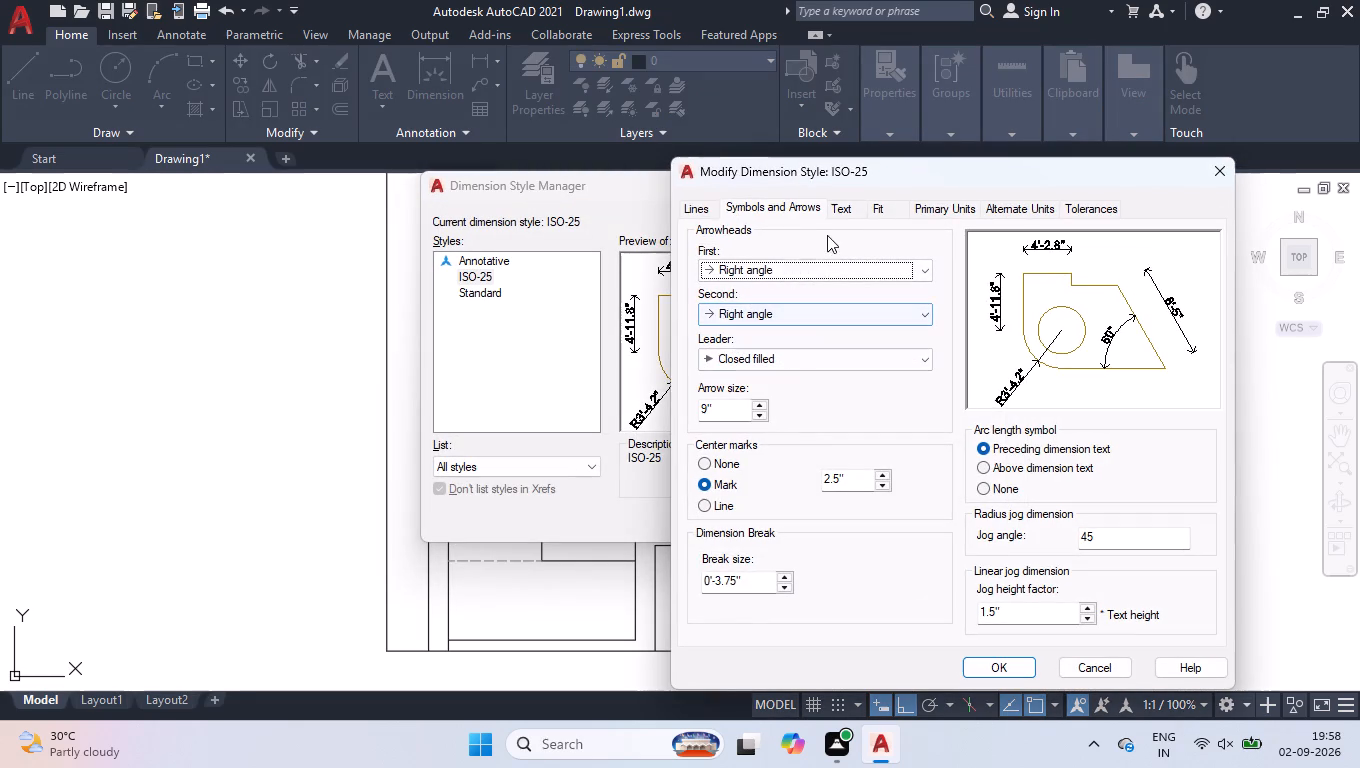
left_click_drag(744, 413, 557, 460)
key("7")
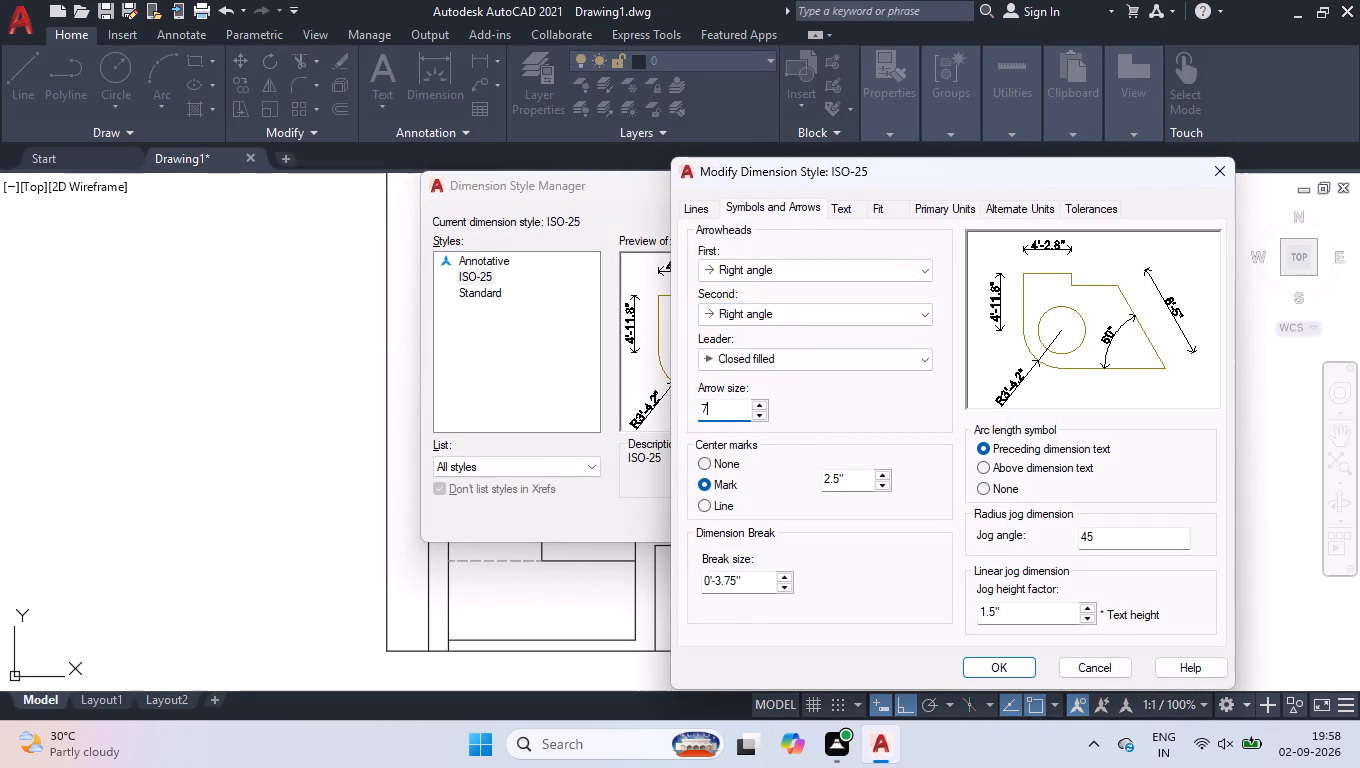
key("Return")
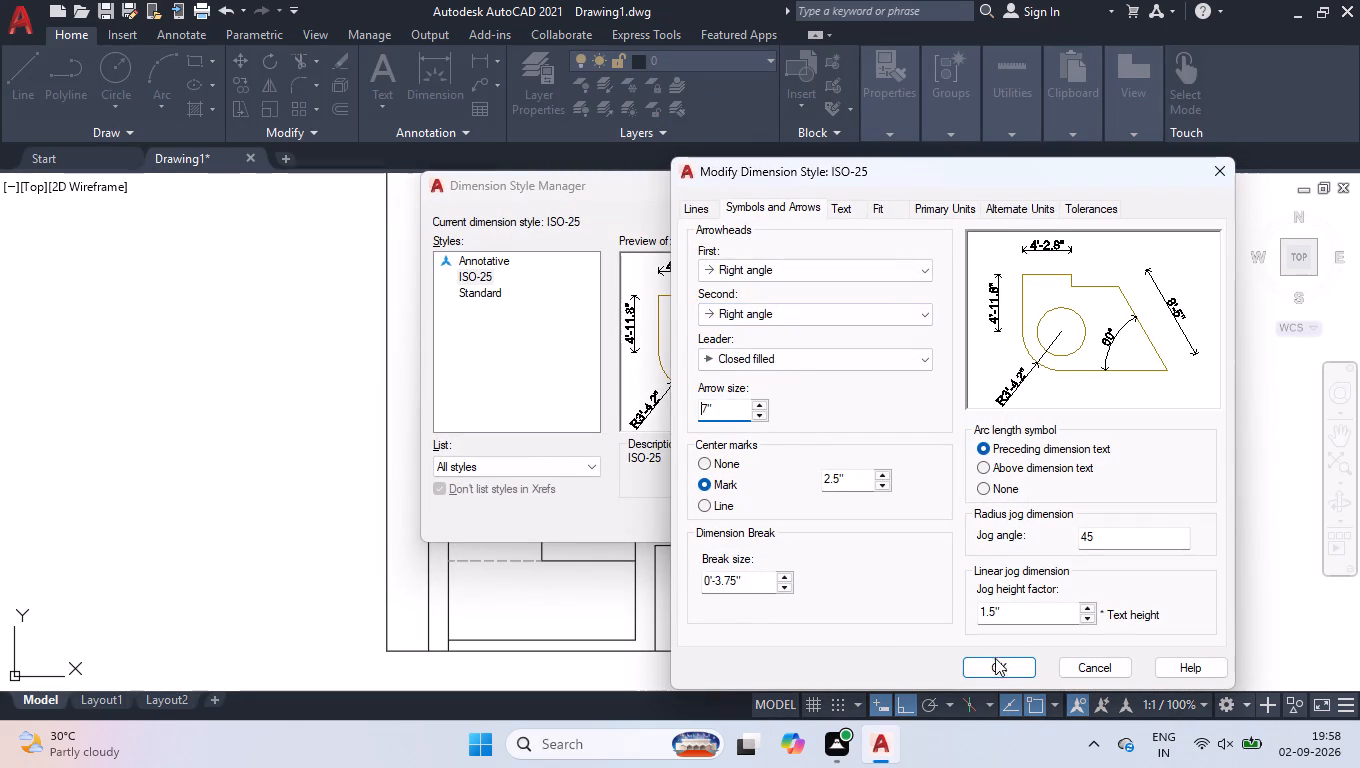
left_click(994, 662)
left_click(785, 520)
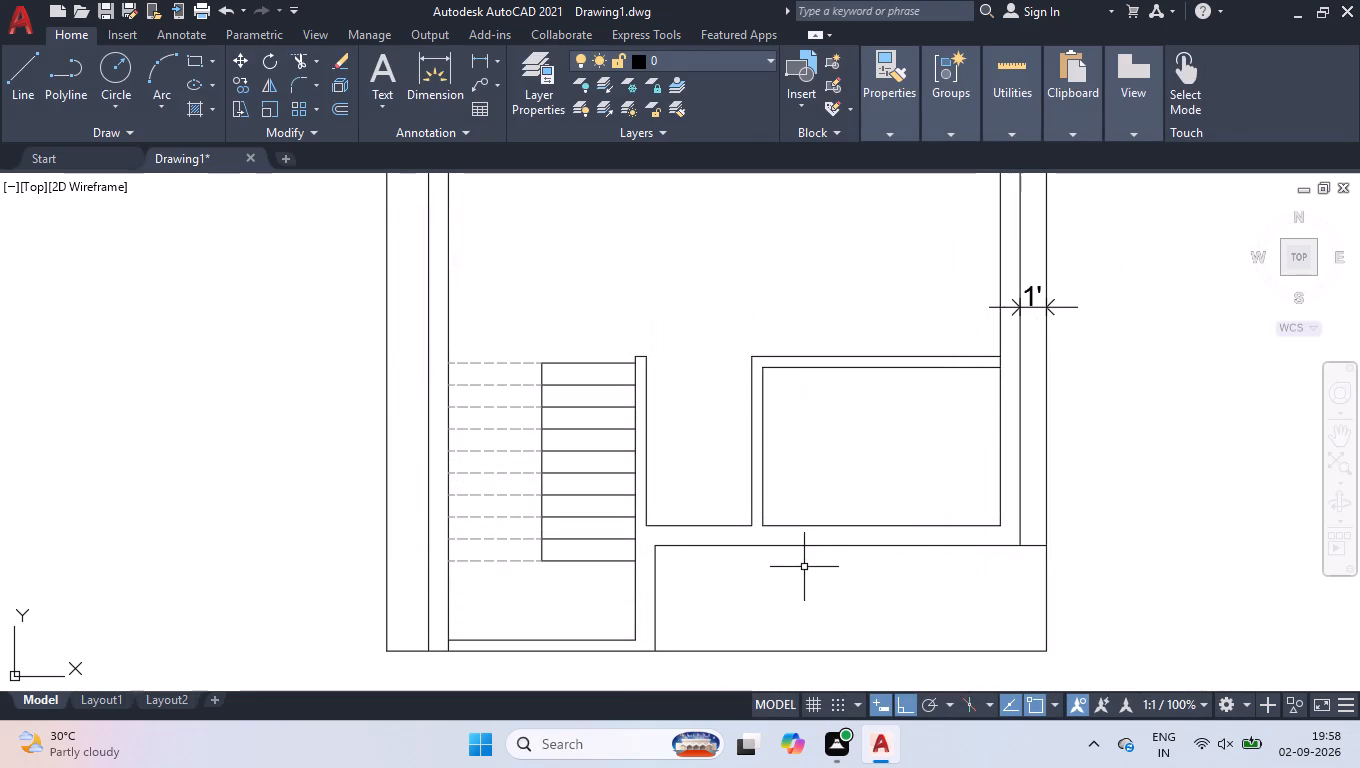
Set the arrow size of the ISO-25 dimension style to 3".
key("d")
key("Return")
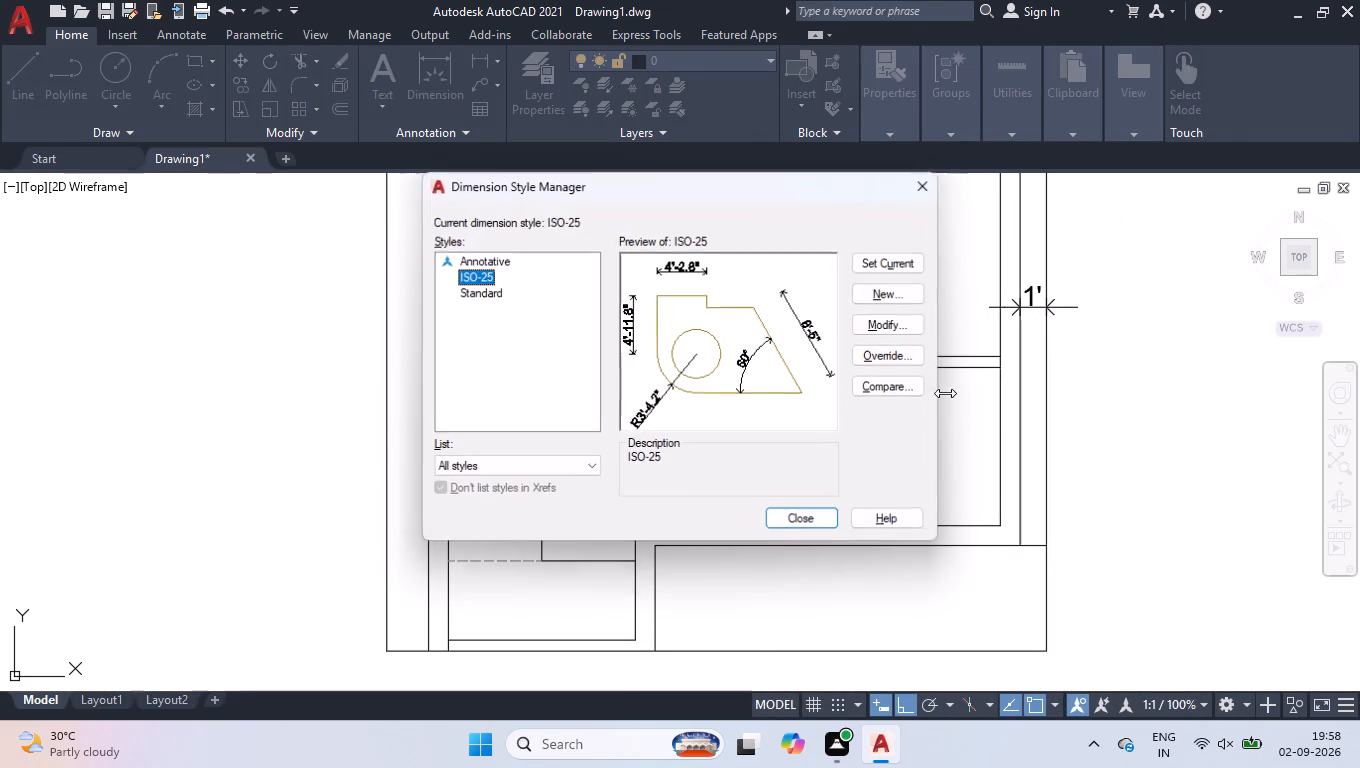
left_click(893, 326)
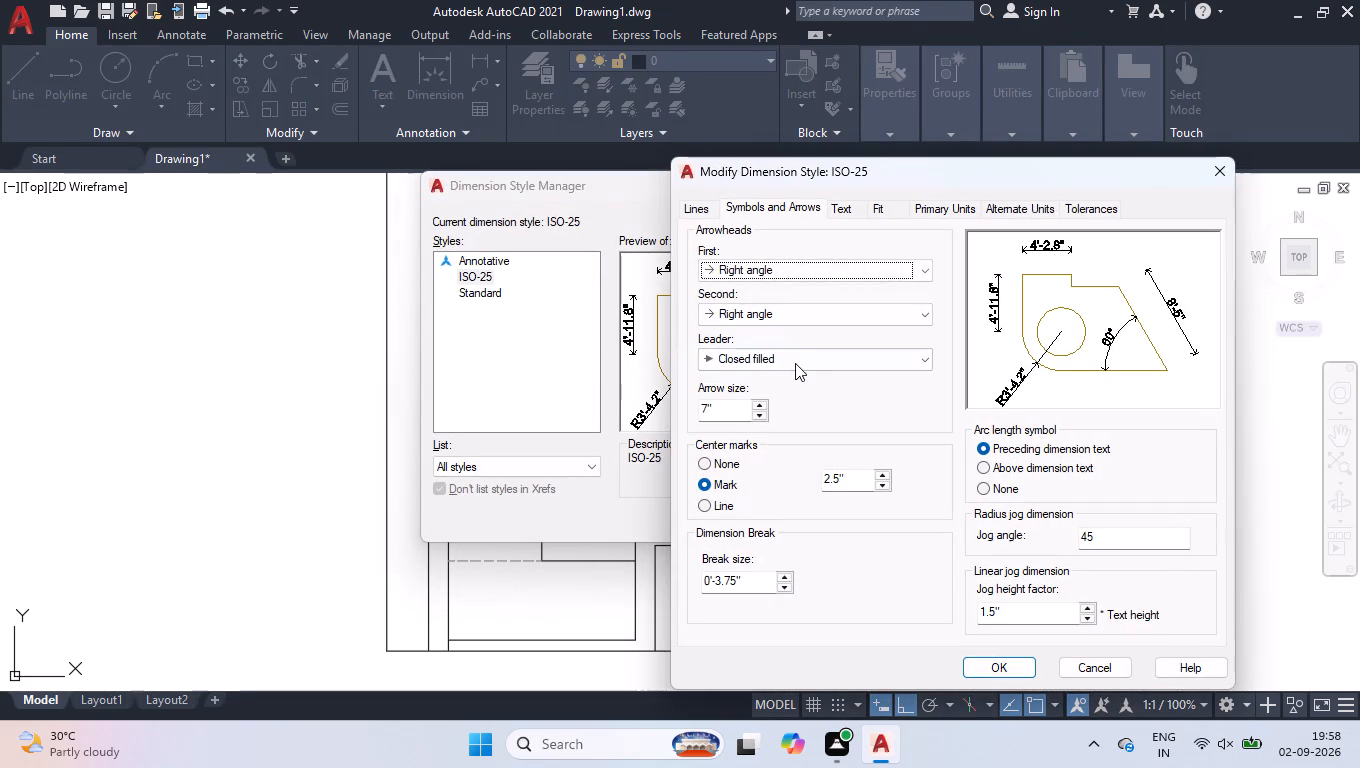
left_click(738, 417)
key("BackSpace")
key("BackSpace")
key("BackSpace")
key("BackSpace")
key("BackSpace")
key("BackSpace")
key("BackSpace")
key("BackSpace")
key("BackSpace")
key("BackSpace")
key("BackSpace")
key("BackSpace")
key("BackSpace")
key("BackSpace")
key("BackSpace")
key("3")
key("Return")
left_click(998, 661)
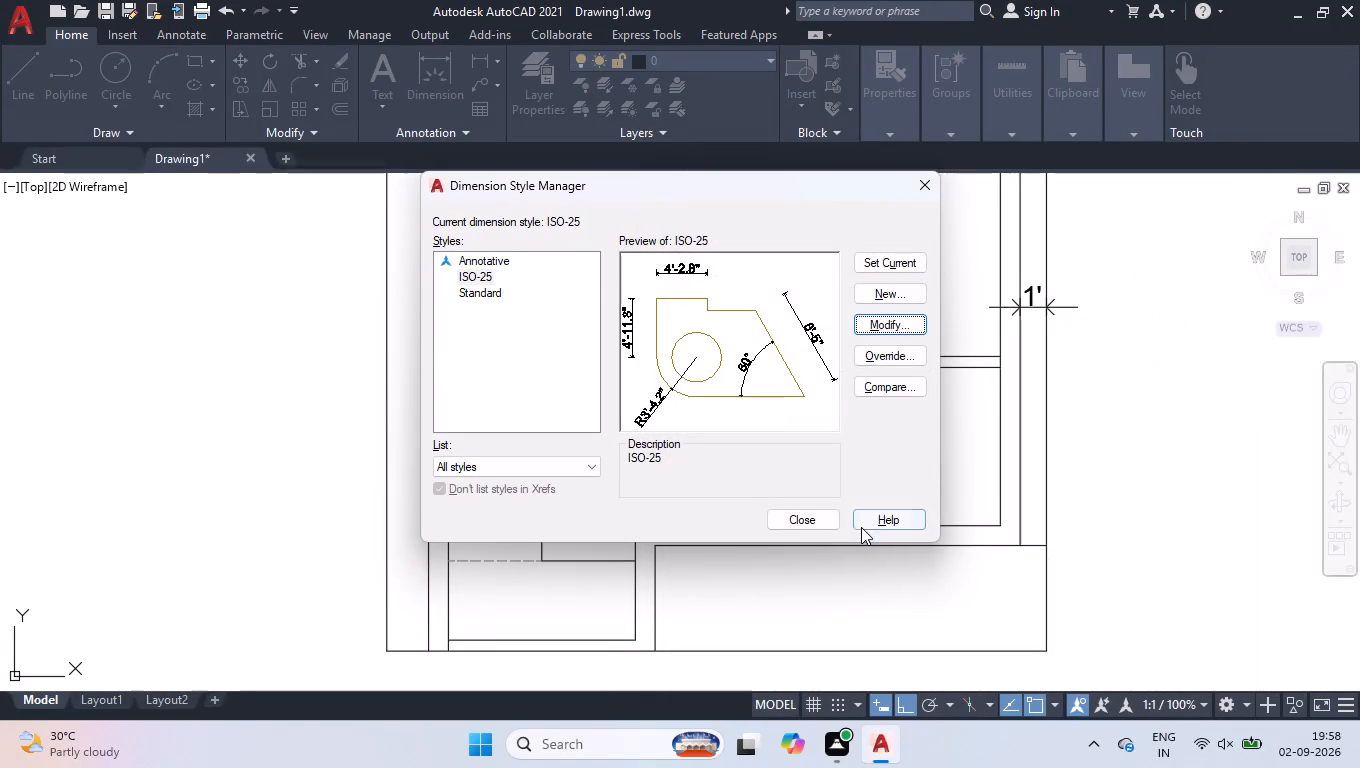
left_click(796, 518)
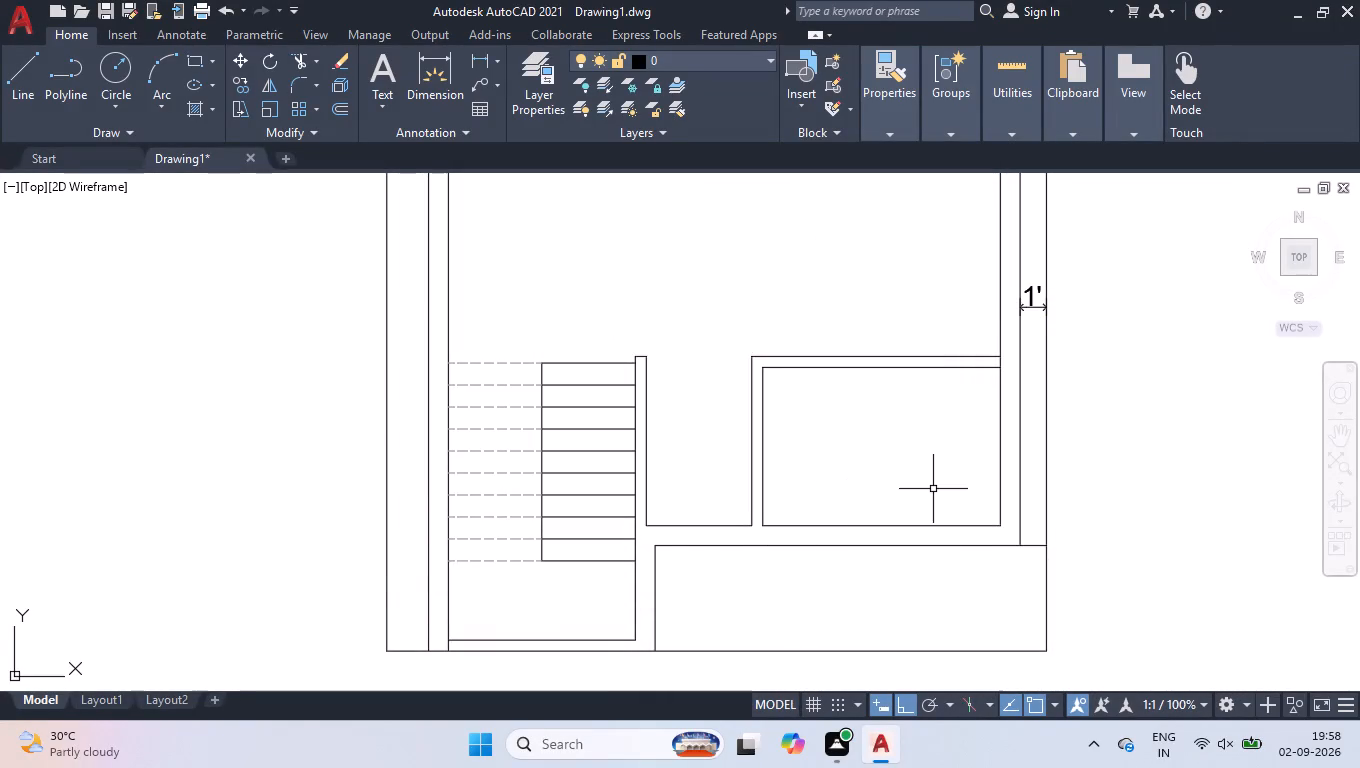
Set the arrow size of the ISO-25 dimension style to 4".
key("Return")
left_click(883, 329)
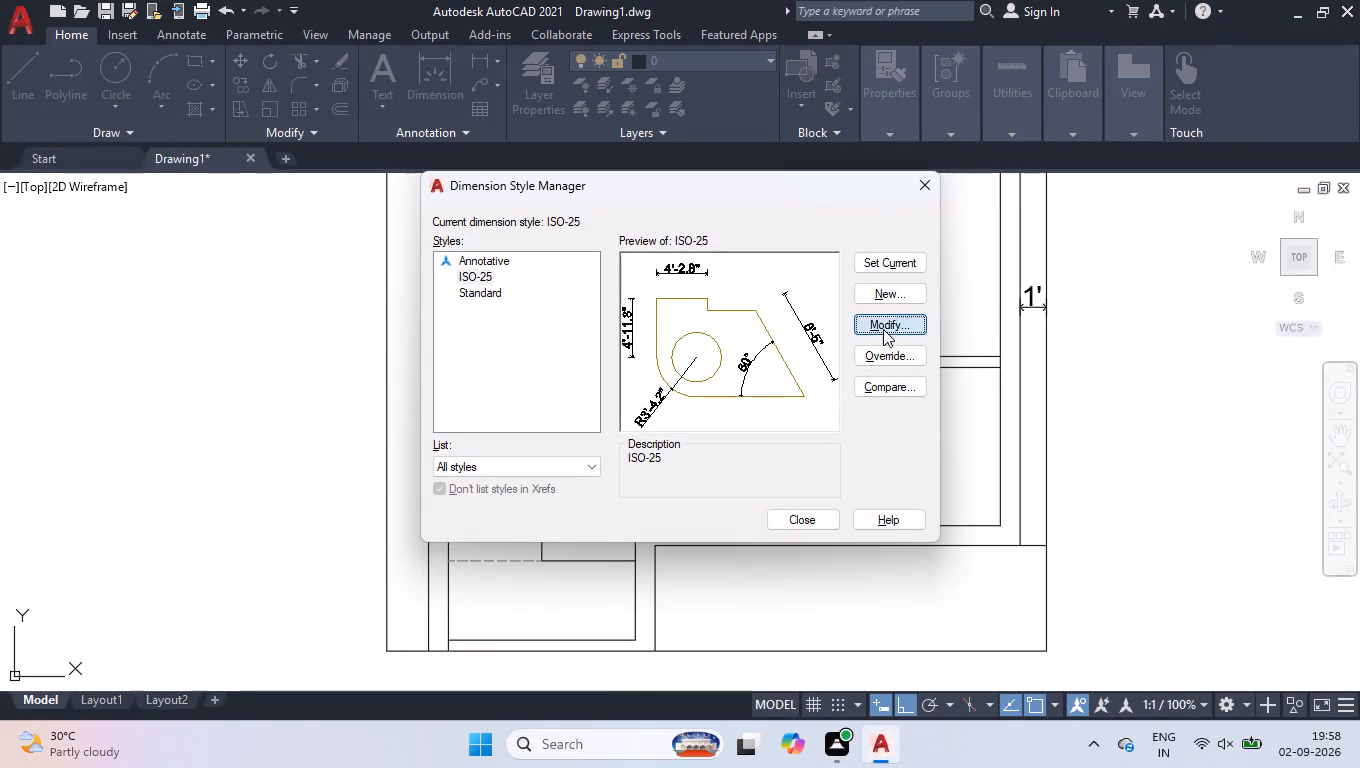
left_click_drag(720, 412, 697, 405)
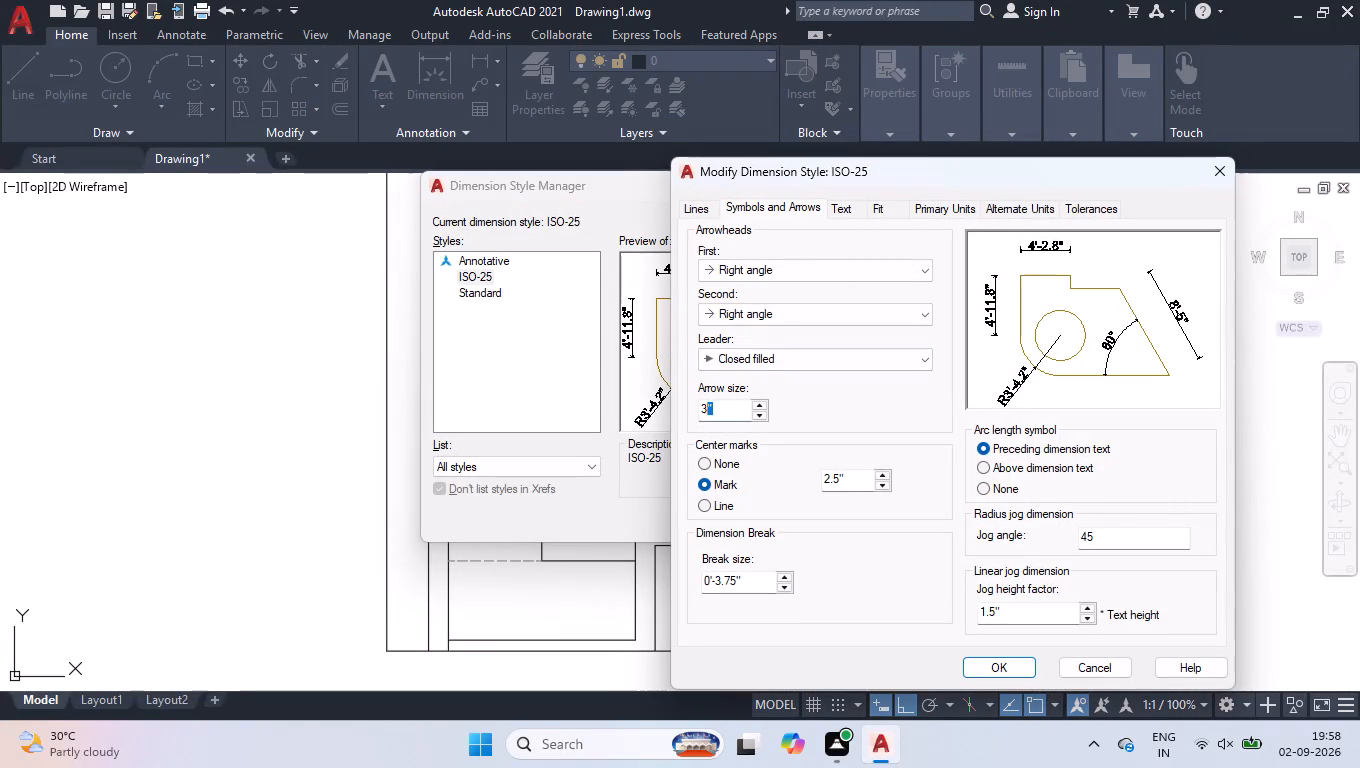
left_click_drag(697, 405, 630, 398)
key("4")
key("Return")
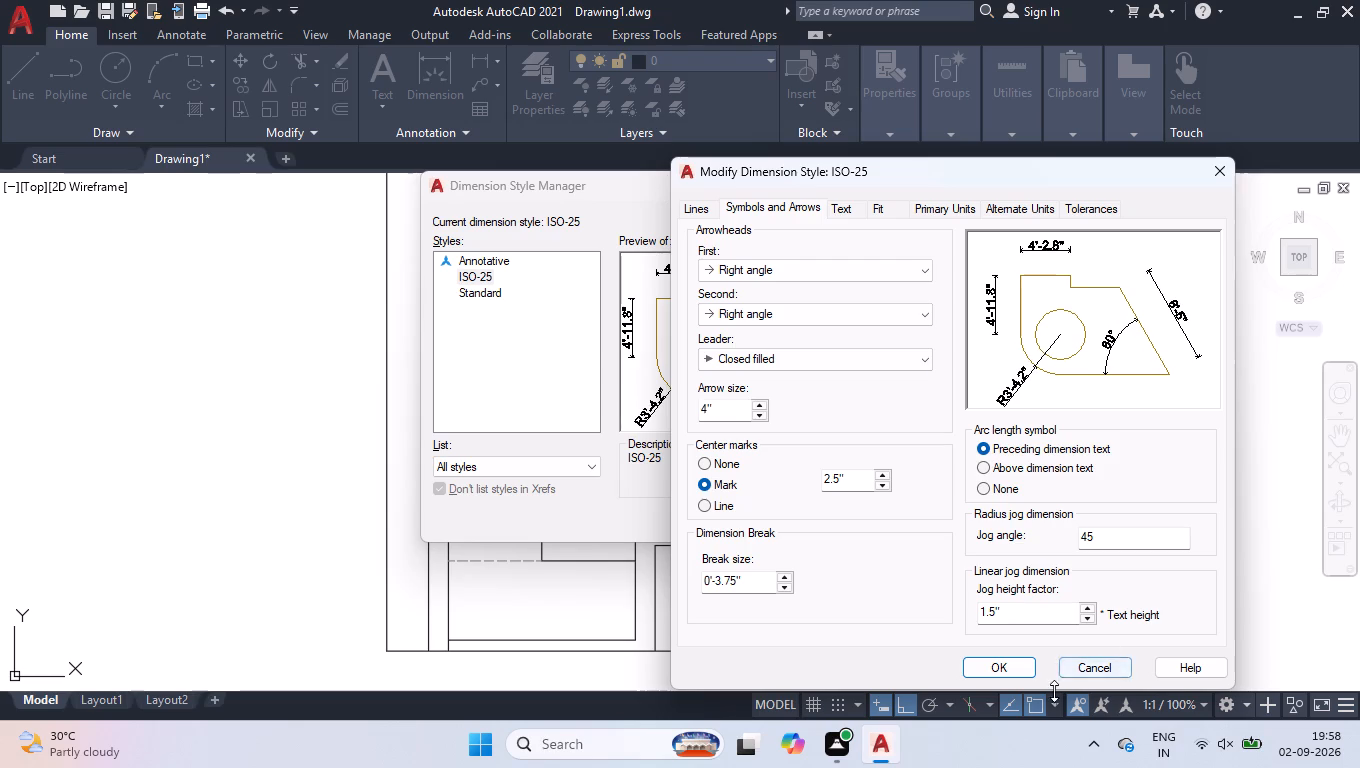
left_click(1025, 666)
left_click(783, 529)
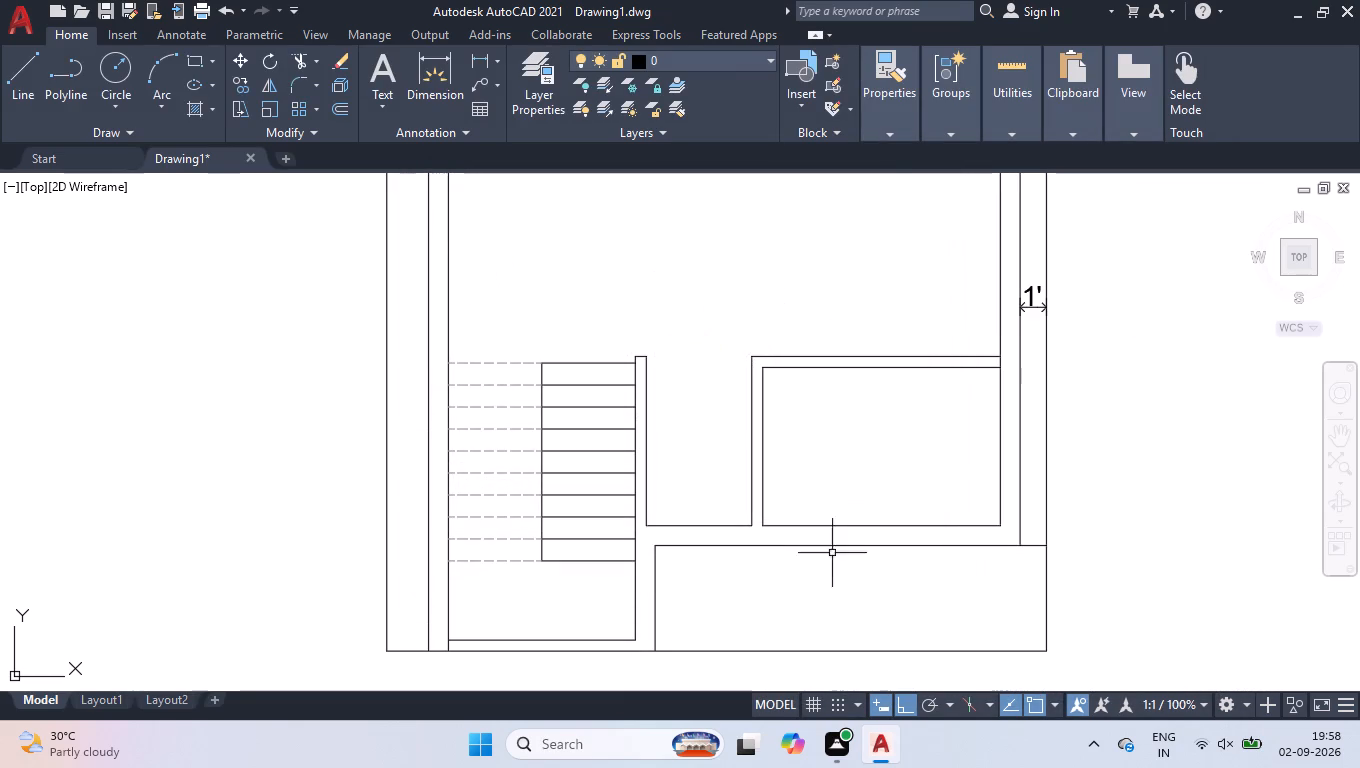
Add a vertical linear dimension across the gap between the top outer wall and the plot boundary, above the upper-right room.
scroll(1137, 504, "down", 1)
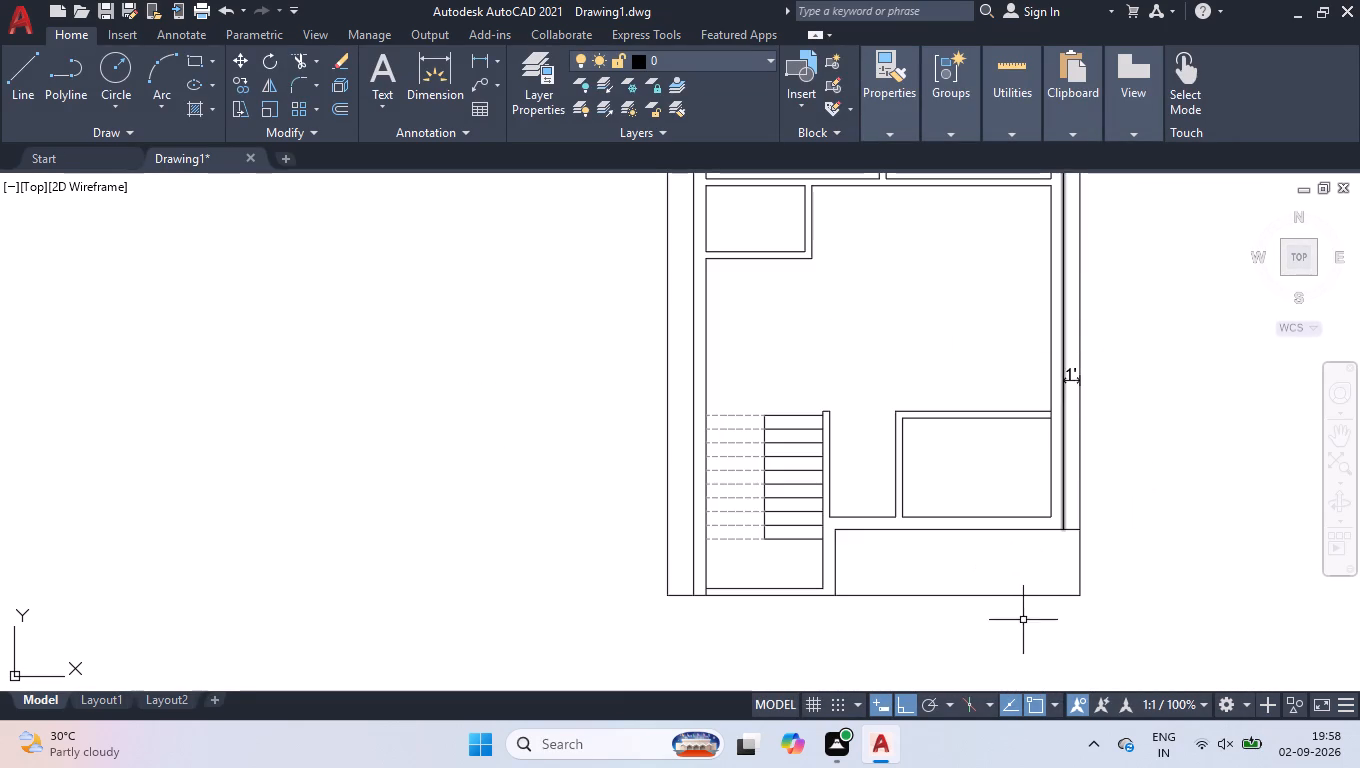
scroll(1028, 638, "down", 1)
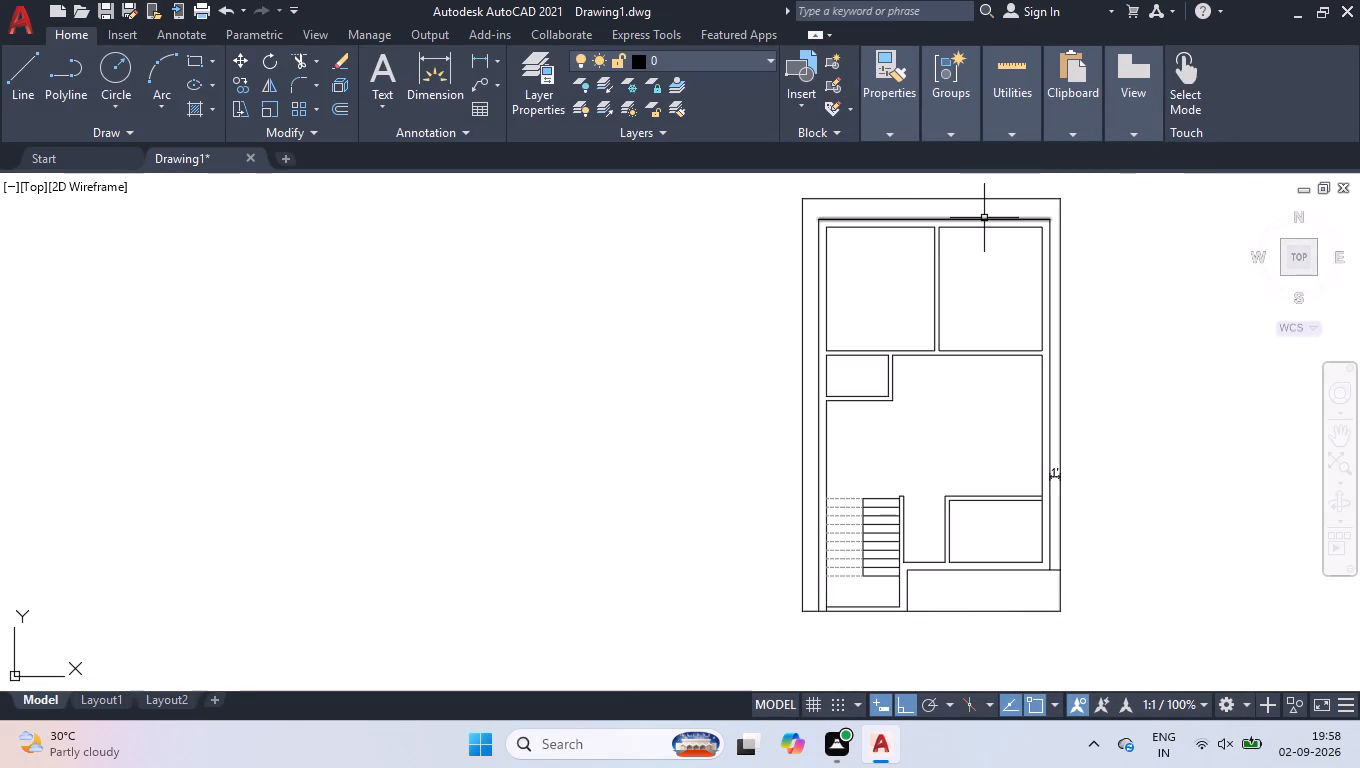
scroll(1012, 186, "up", 2)
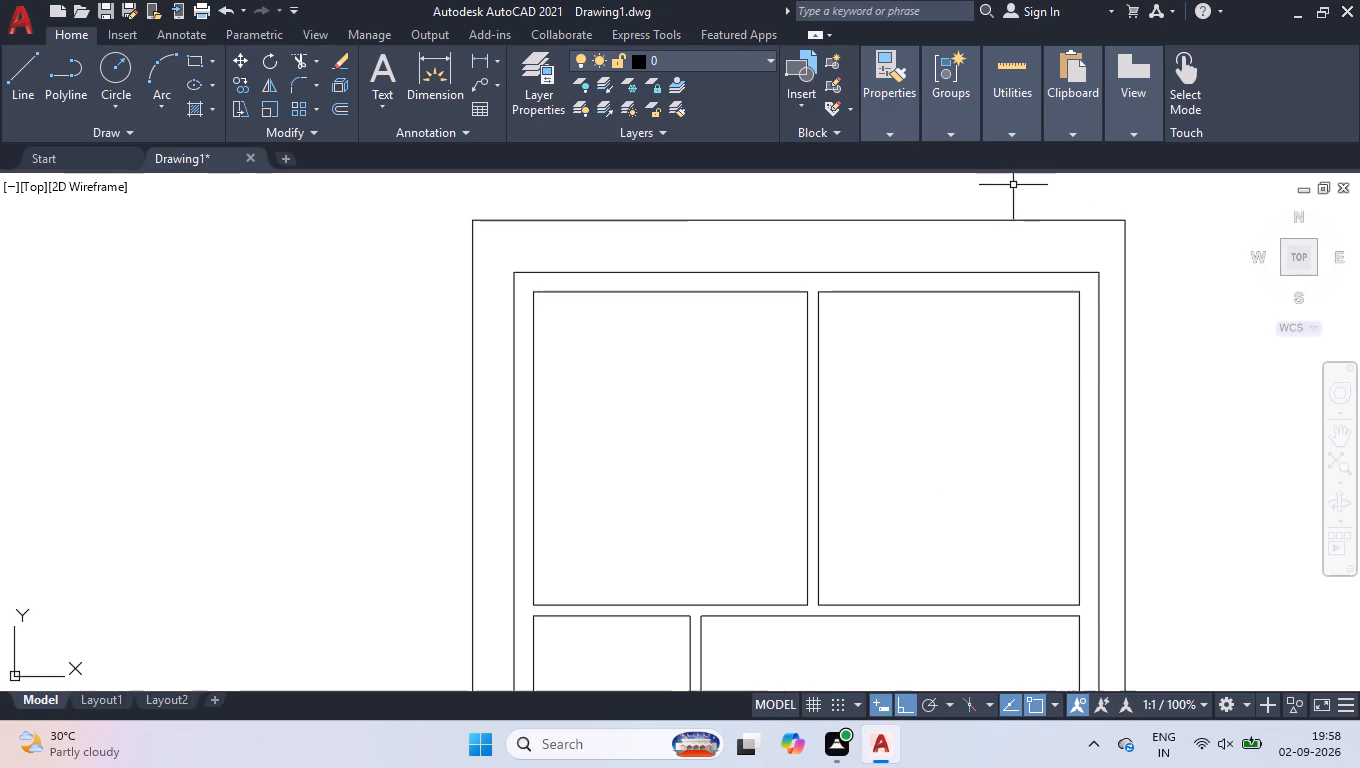
scroll(1031, 213, "up", 1)
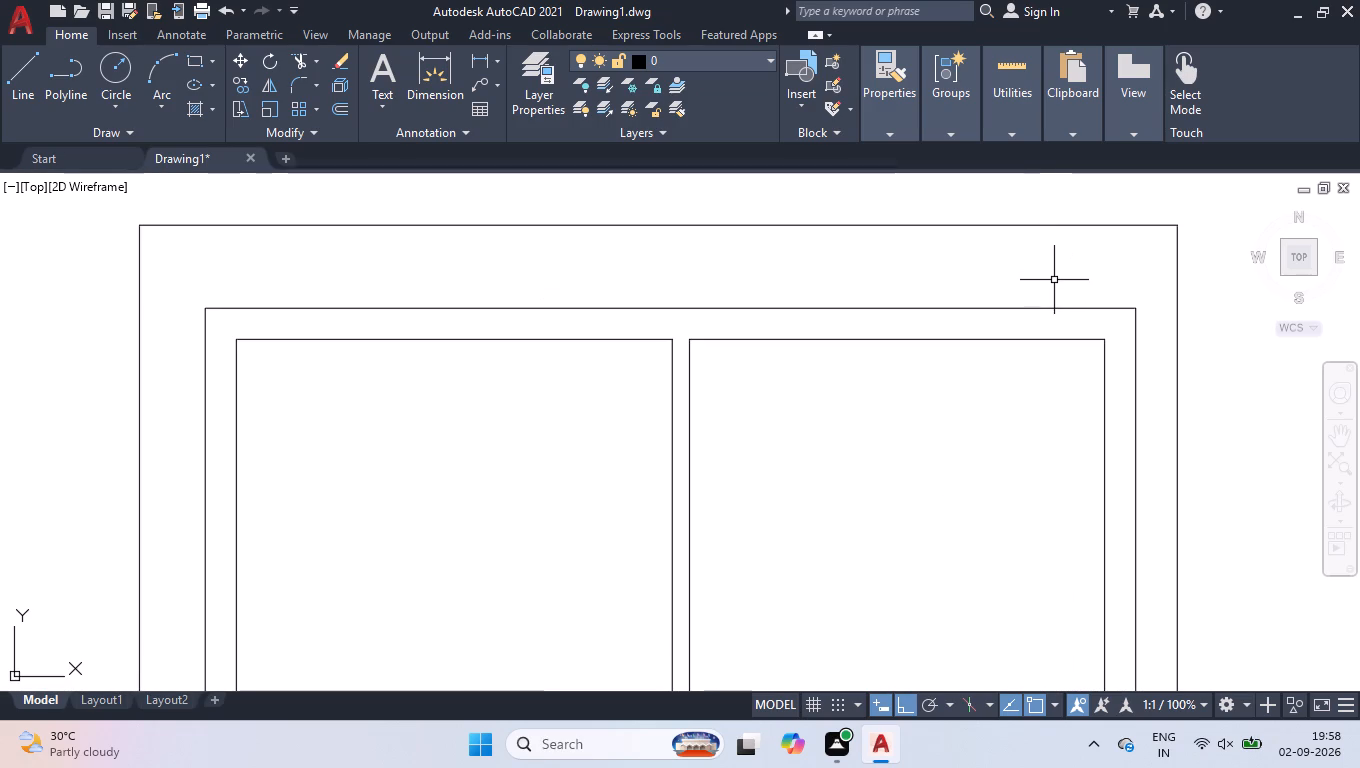
type("dli")
key("Return")
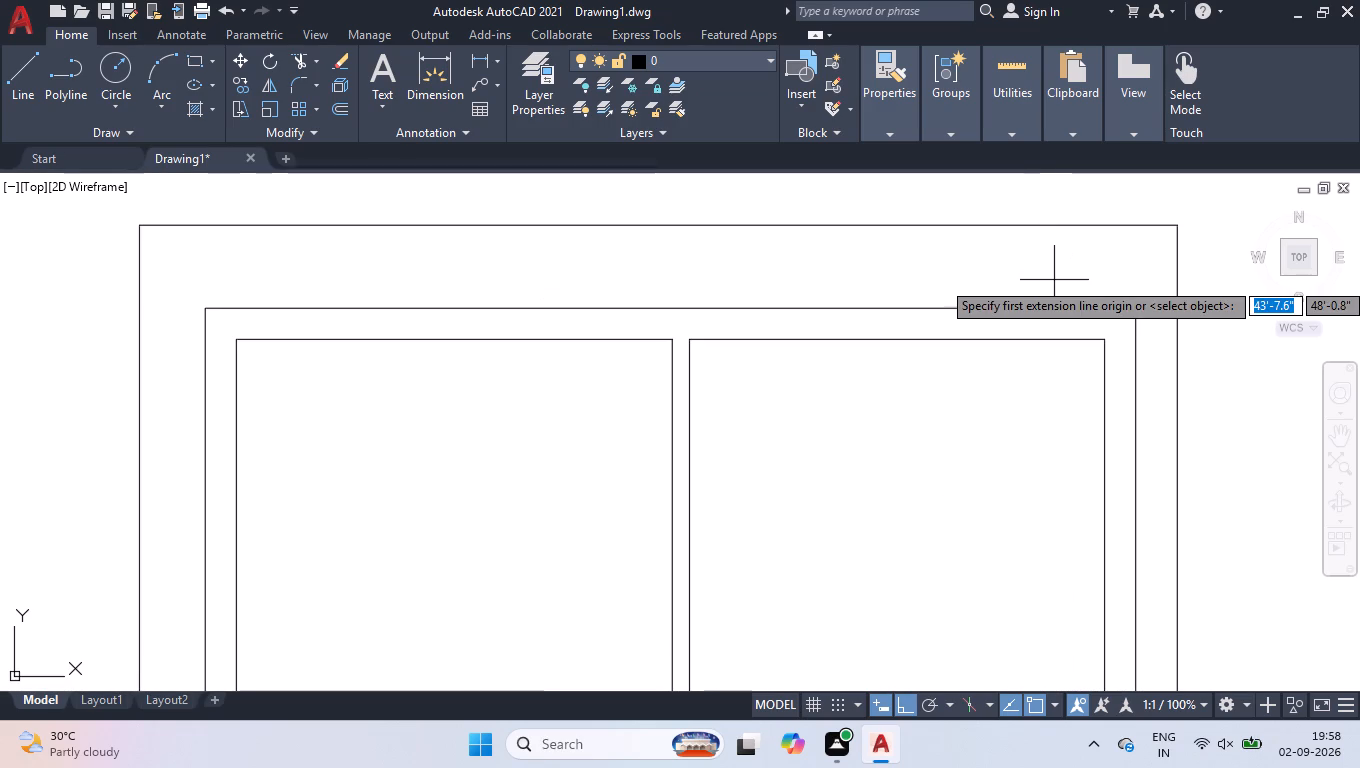
left_click(1133, 309)
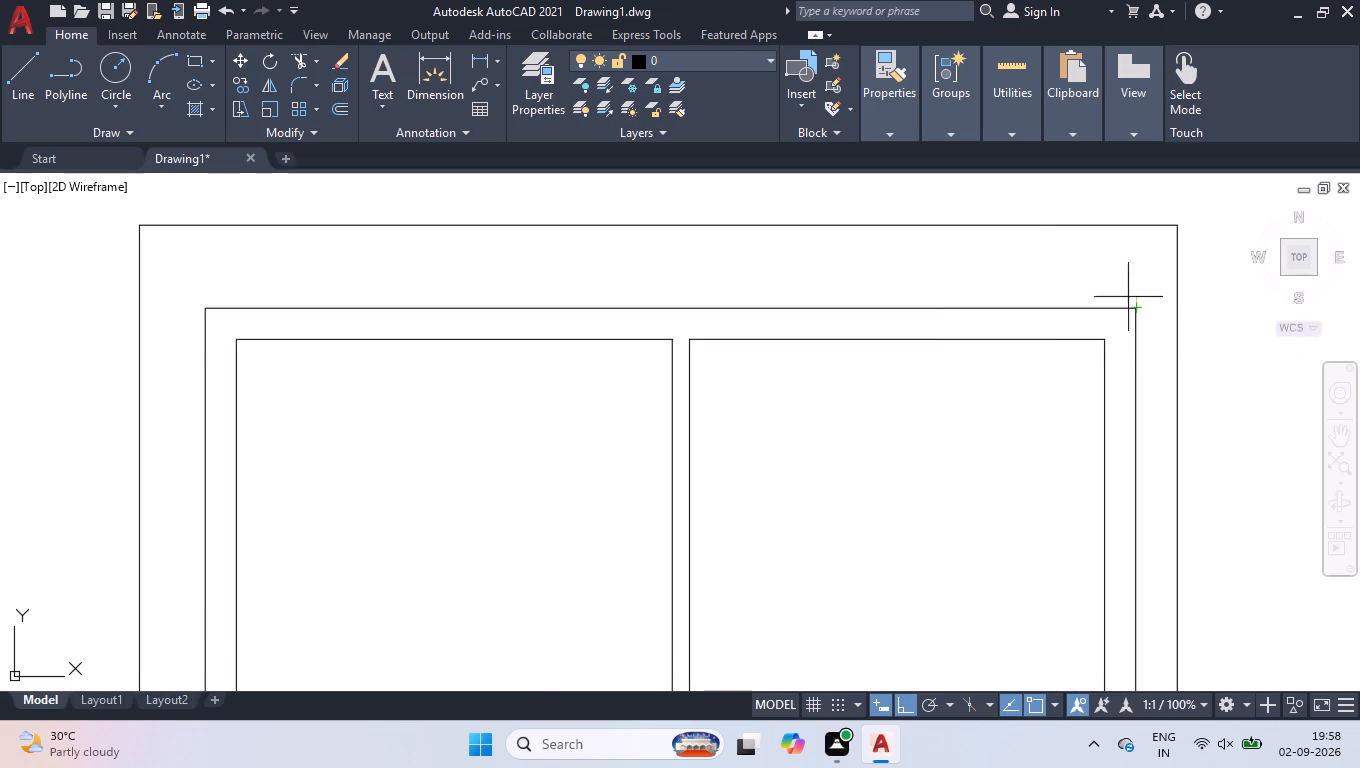
left_click(1140, 227)
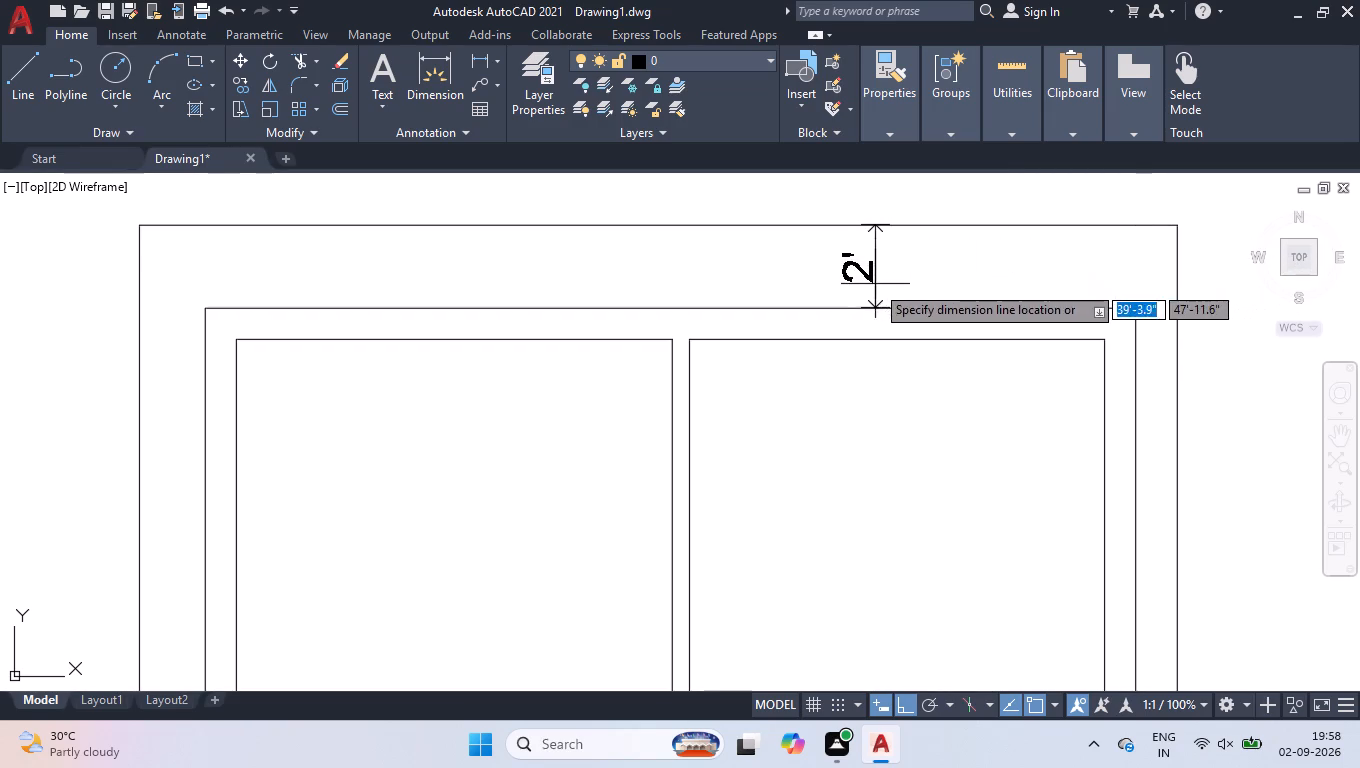
left_click(875, 284)
Add a horizontal linear dimension along the full length of the top outer wall, placed just above the wall.
key("space")
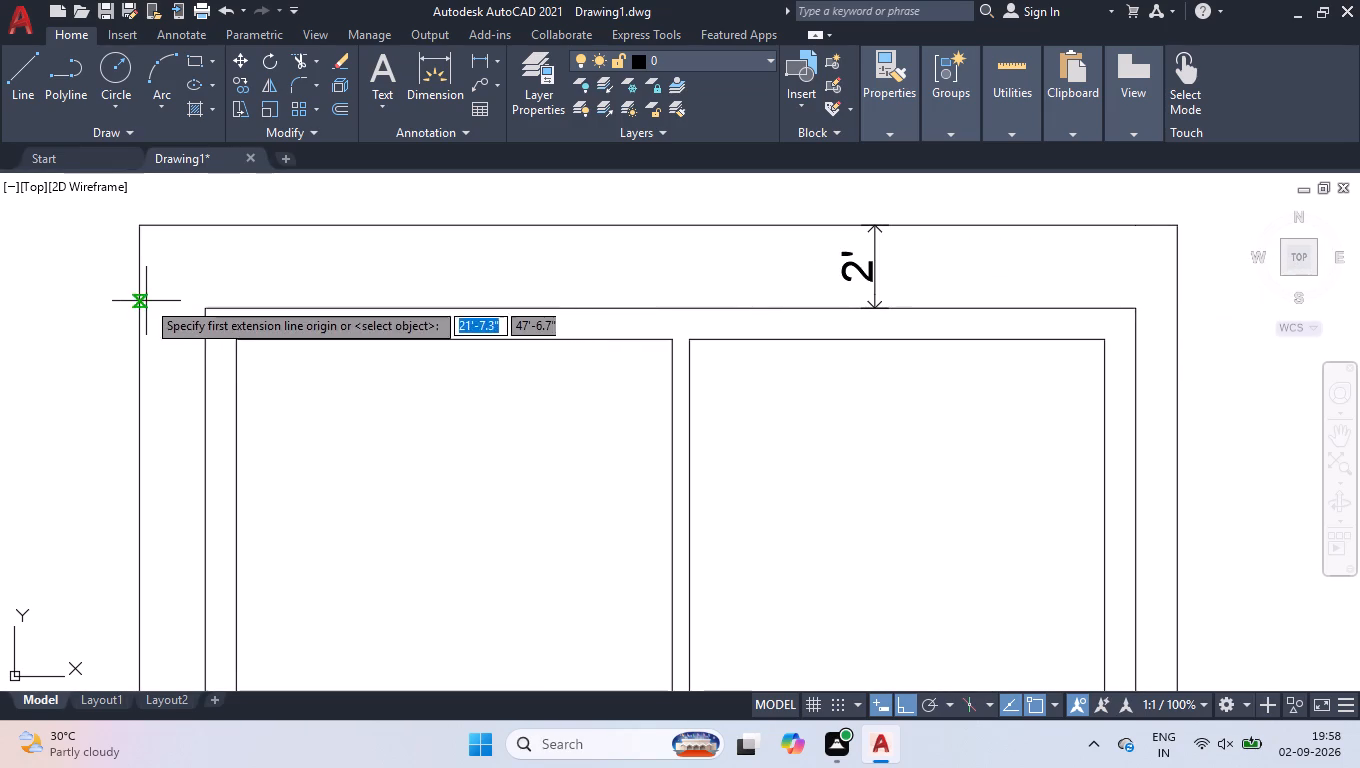
left_click(203, 306)
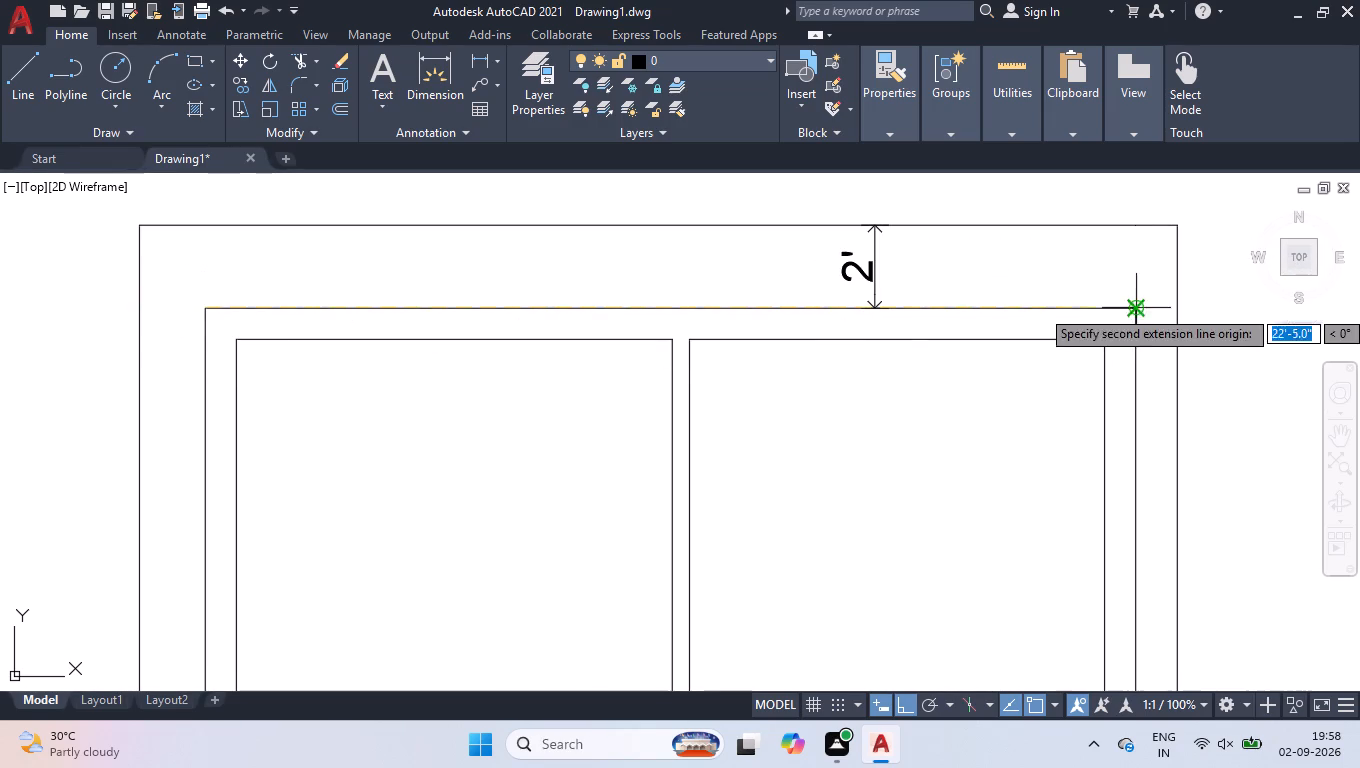
left_click(1138, 310)
left_click(1138, 293)
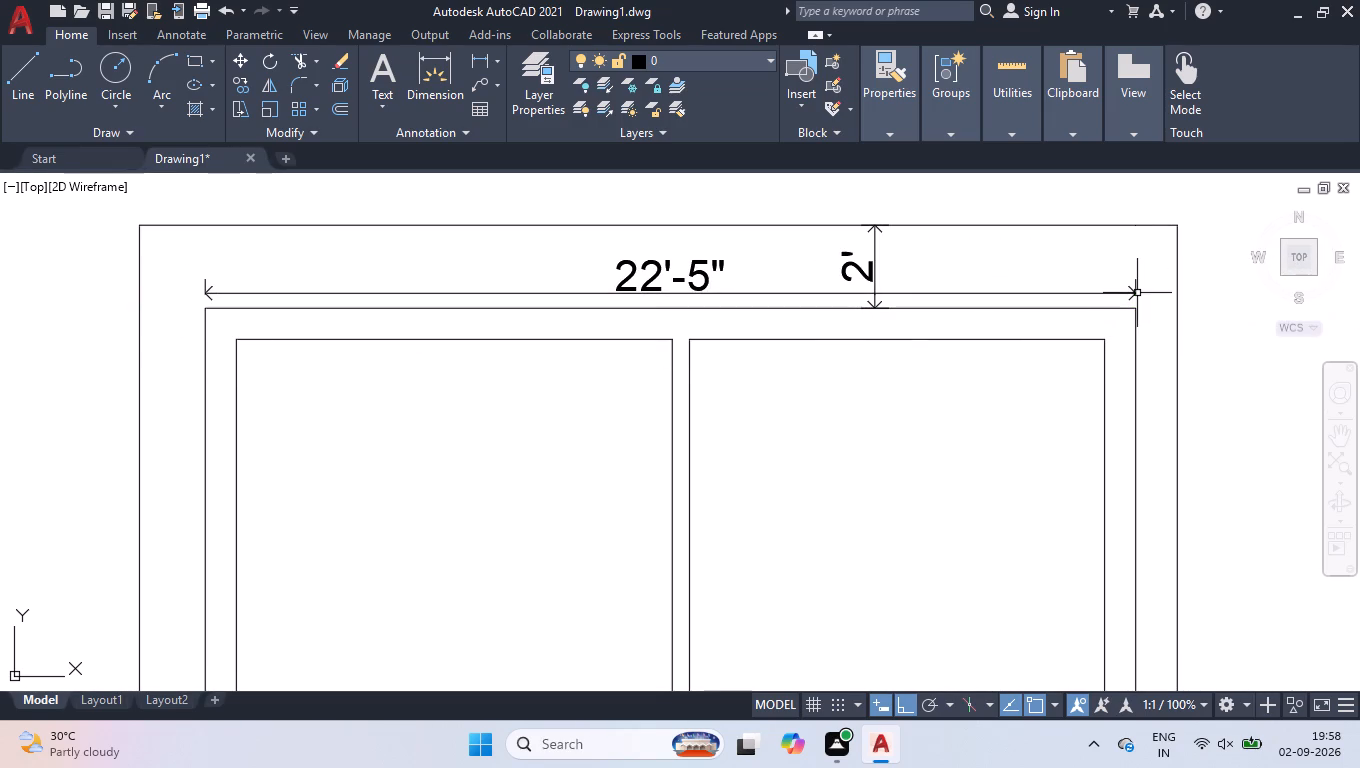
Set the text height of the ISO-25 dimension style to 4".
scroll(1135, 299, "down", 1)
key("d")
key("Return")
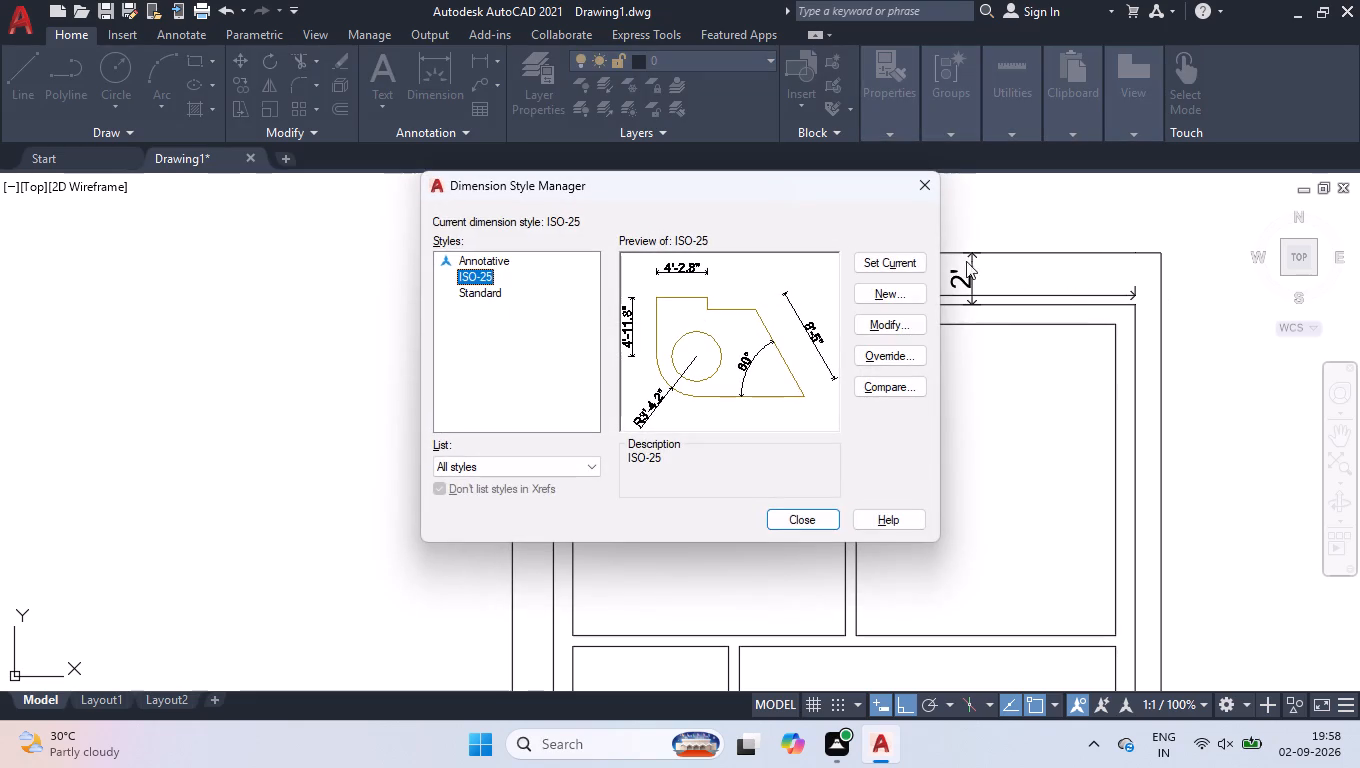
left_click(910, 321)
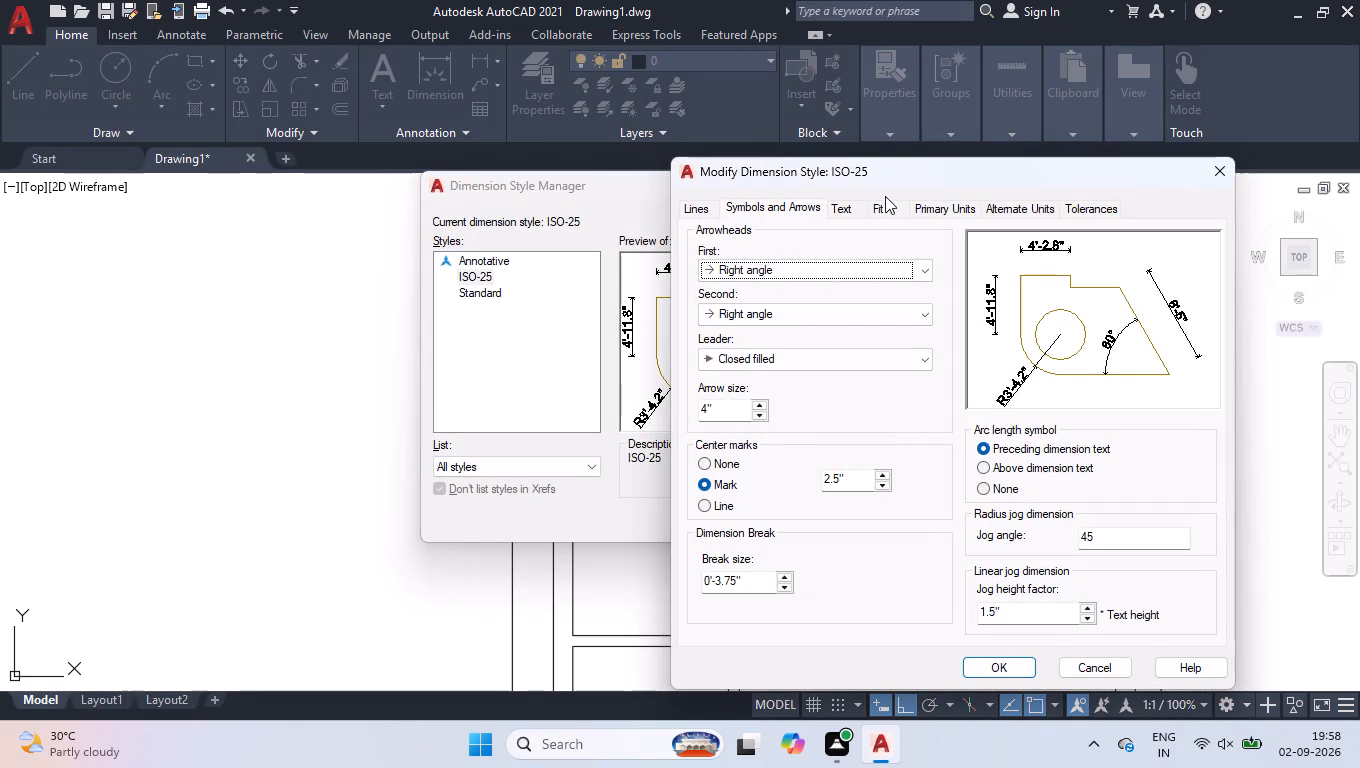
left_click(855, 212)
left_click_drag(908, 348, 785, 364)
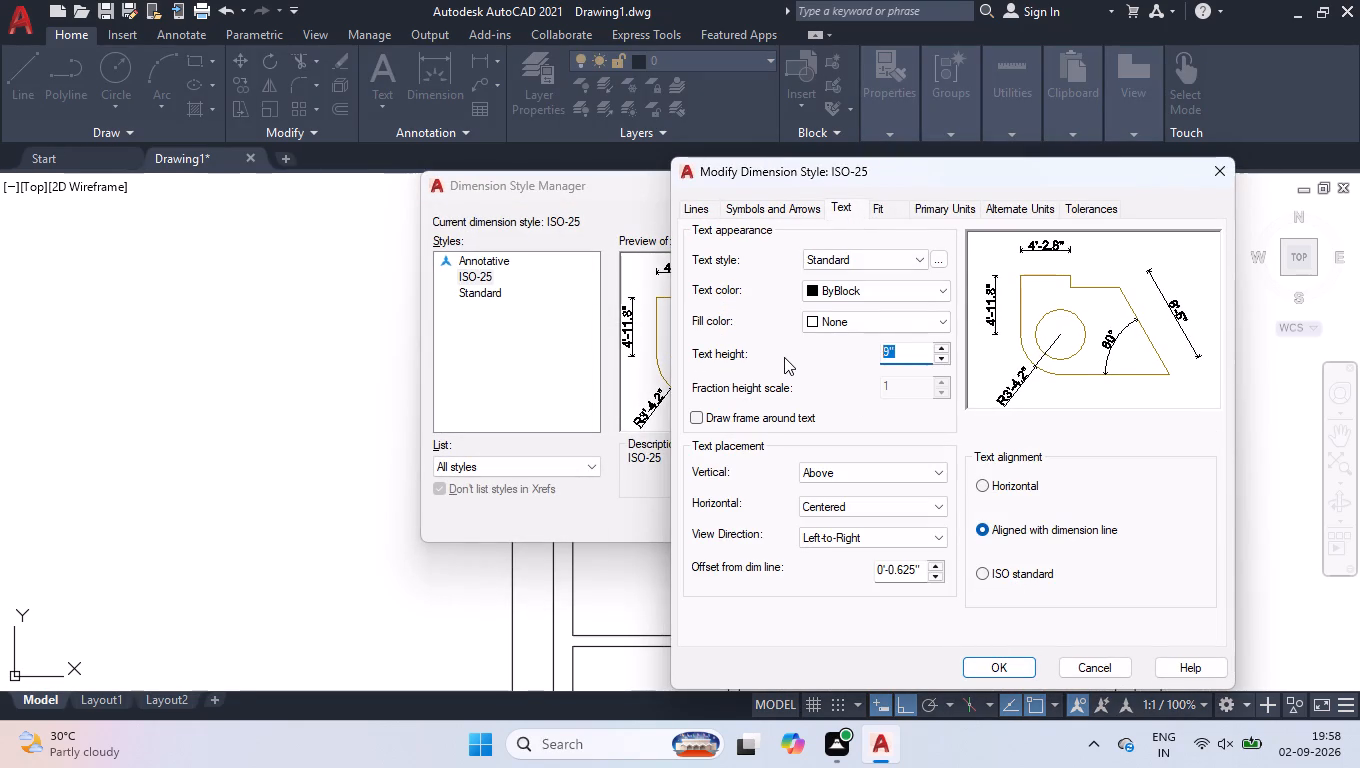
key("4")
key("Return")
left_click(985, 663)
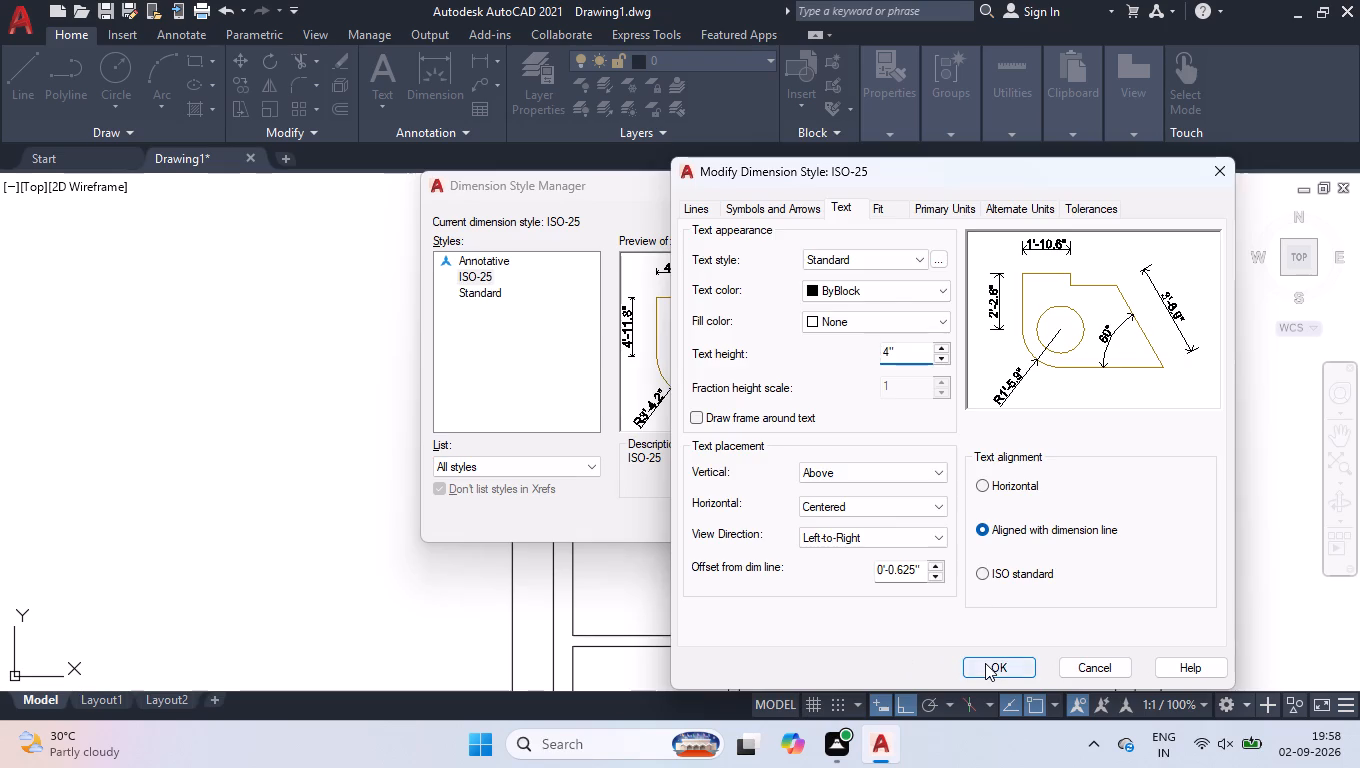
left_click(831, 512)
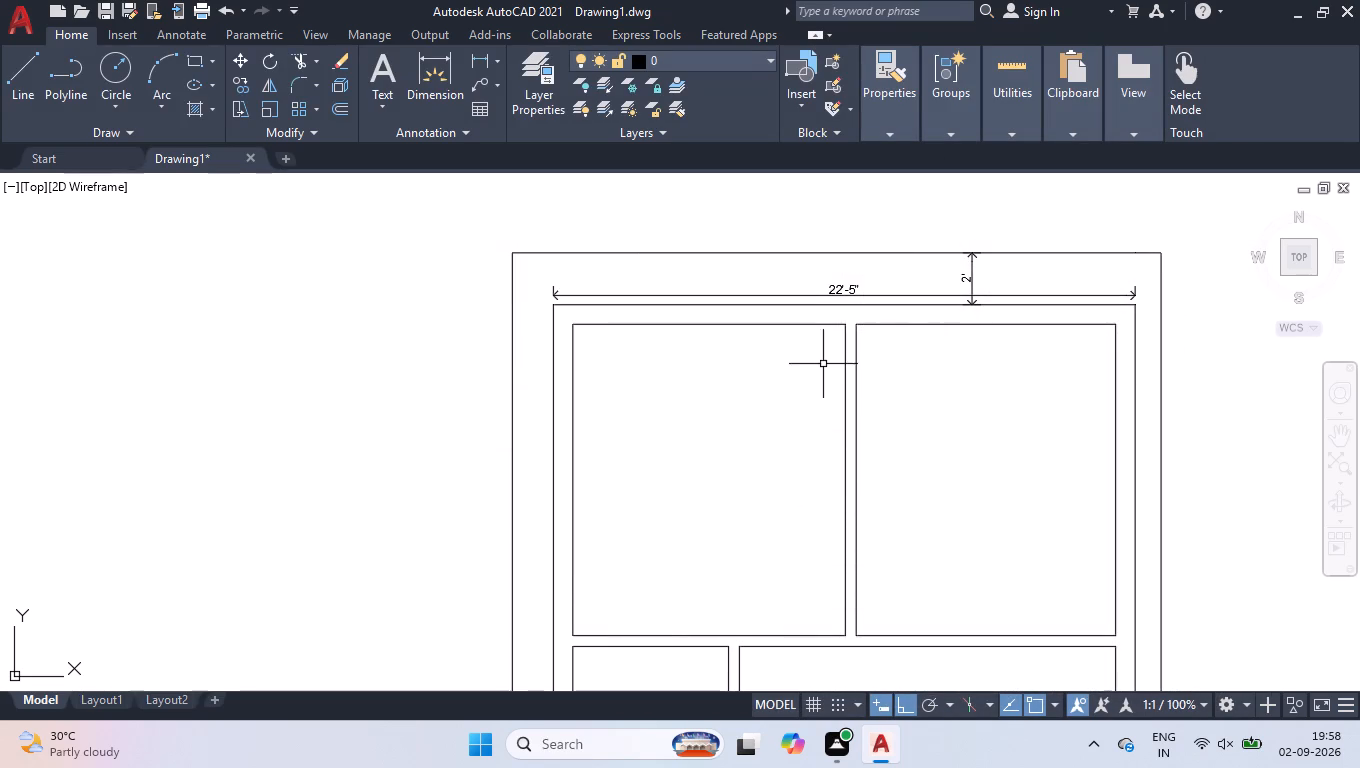
Set the text height of the ISO-25 dimension style to 6".
scroll(840, 364, "down", 2)
scroll(1091, 556, "down", 1)
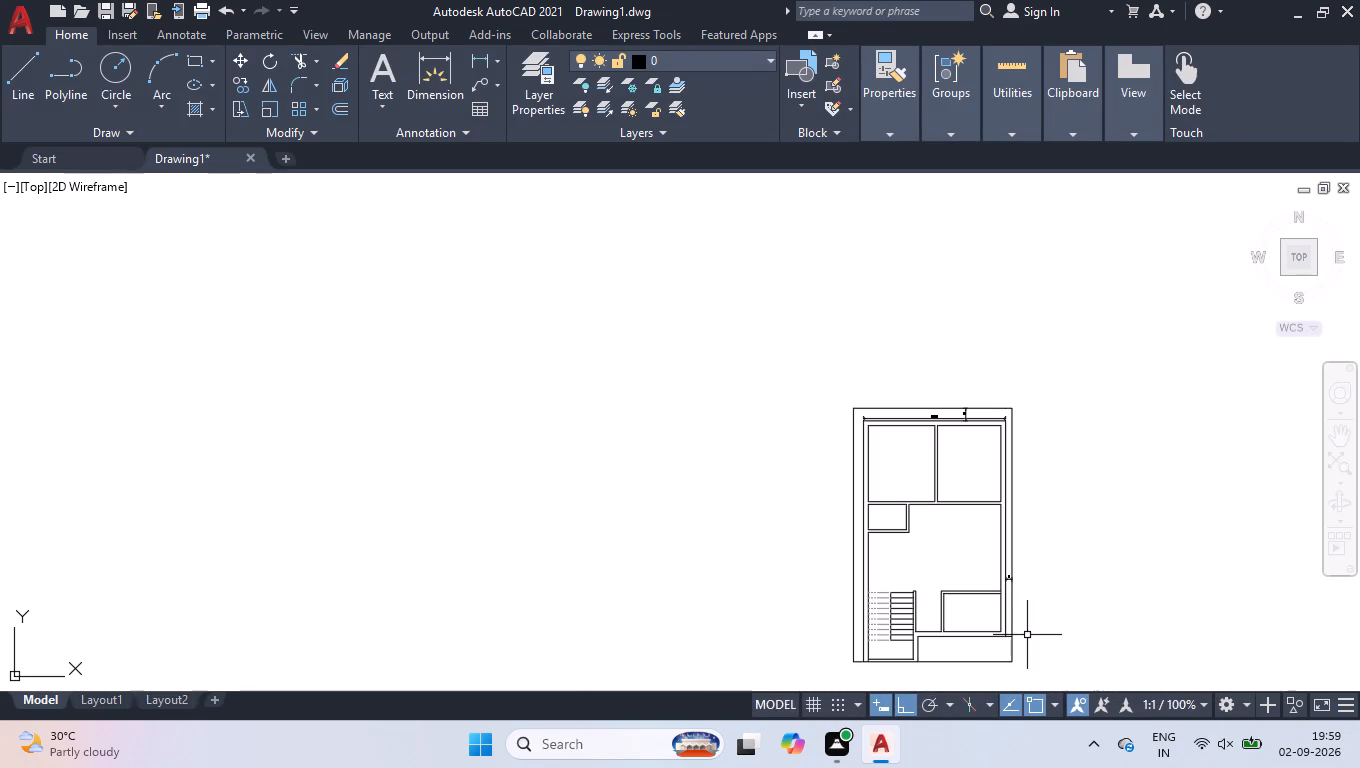
type("xd")
key("BackSpace")
key("BackSpace")
key("BackSpace")
key("d")
key("Return")
left_click(910, 331)
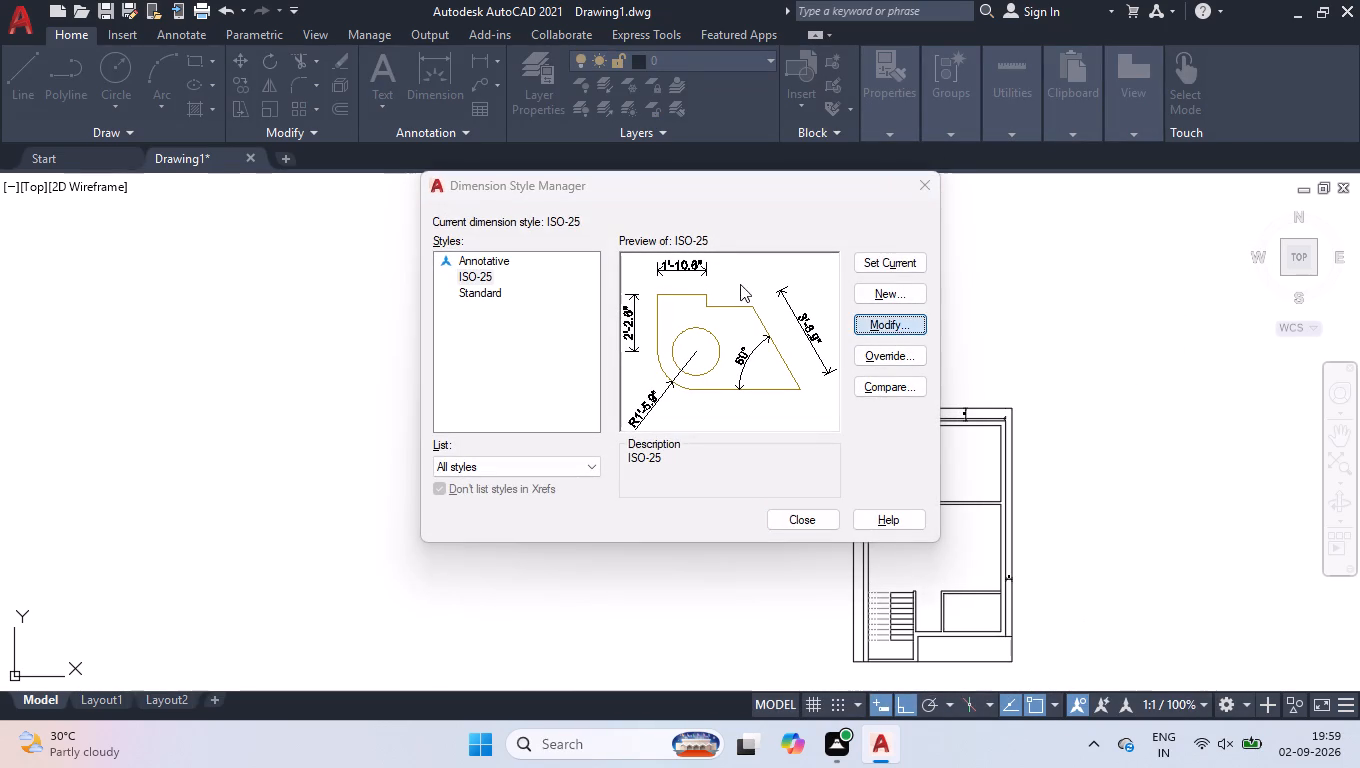
left_click_drag(899, 360, 761, 386)
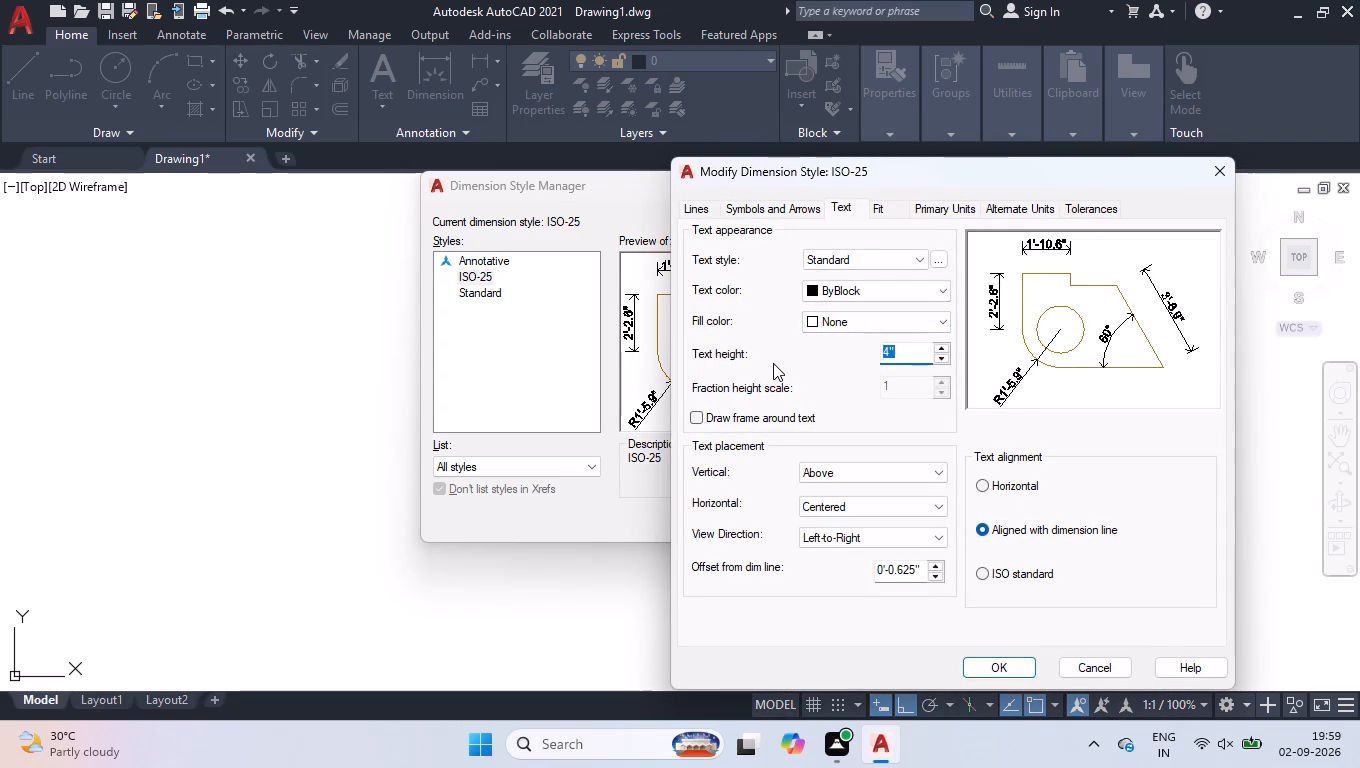
key("6")
key("Return")
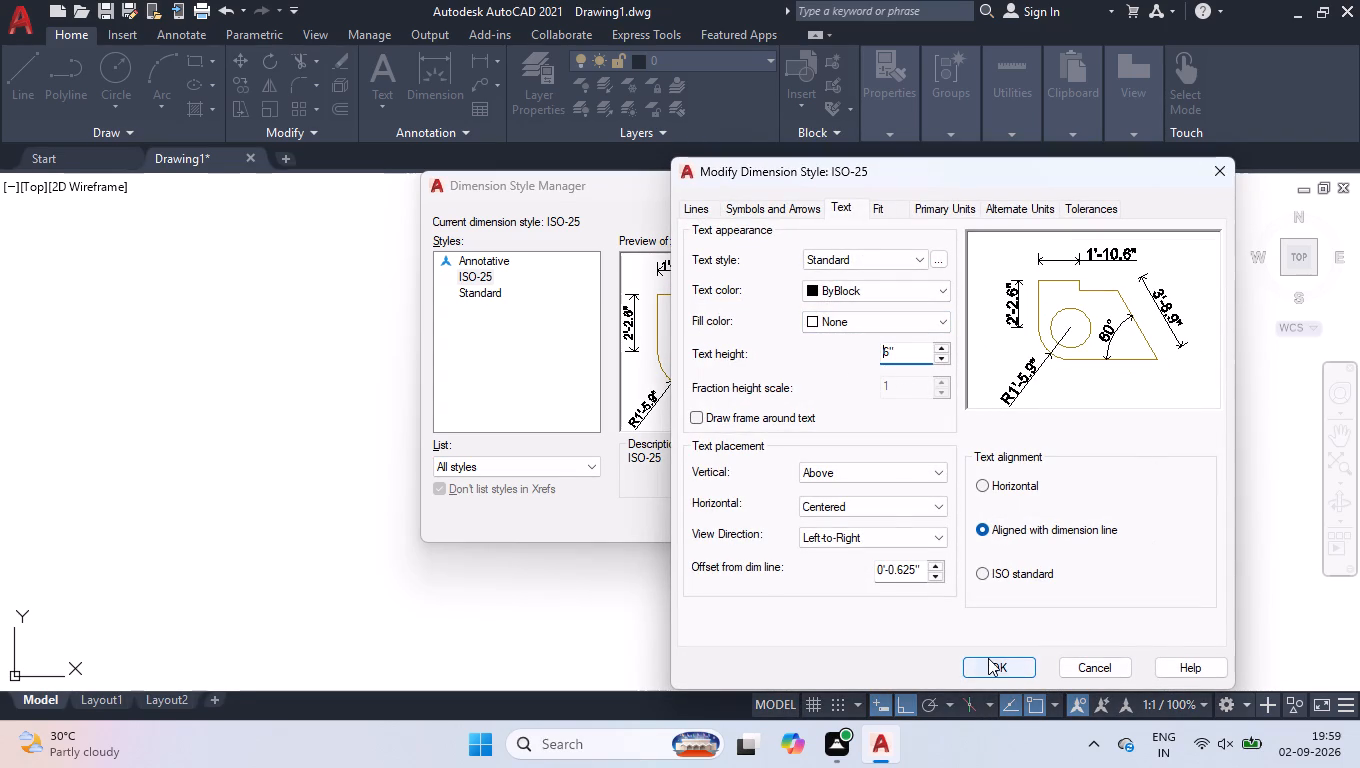
left_click(988, 658)
left_click(831, 520)
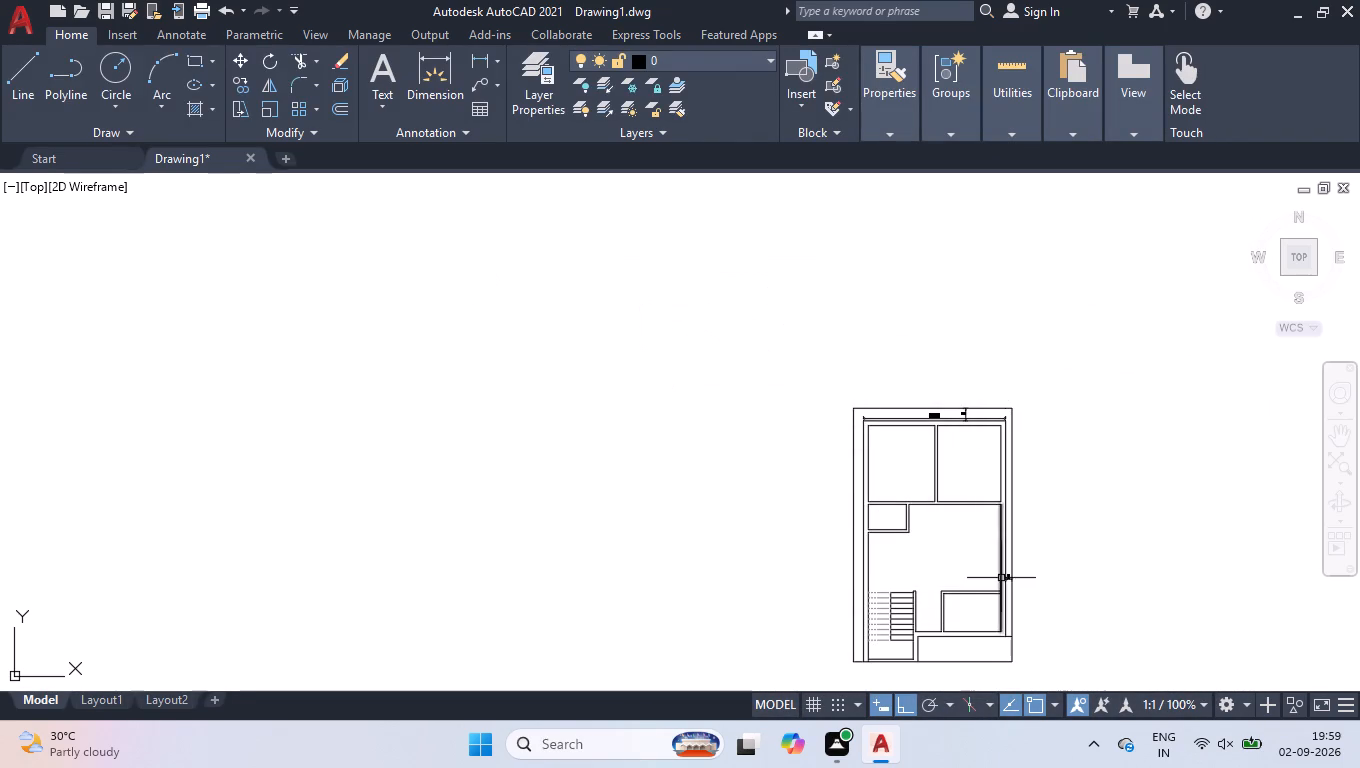
Add a horizontal linear dimension across the gap between the left outer wall and the plot boundary, beside the staircase.
scroll(1015, 609, "up", 2)
scroll(1029, 615, "down", 1)
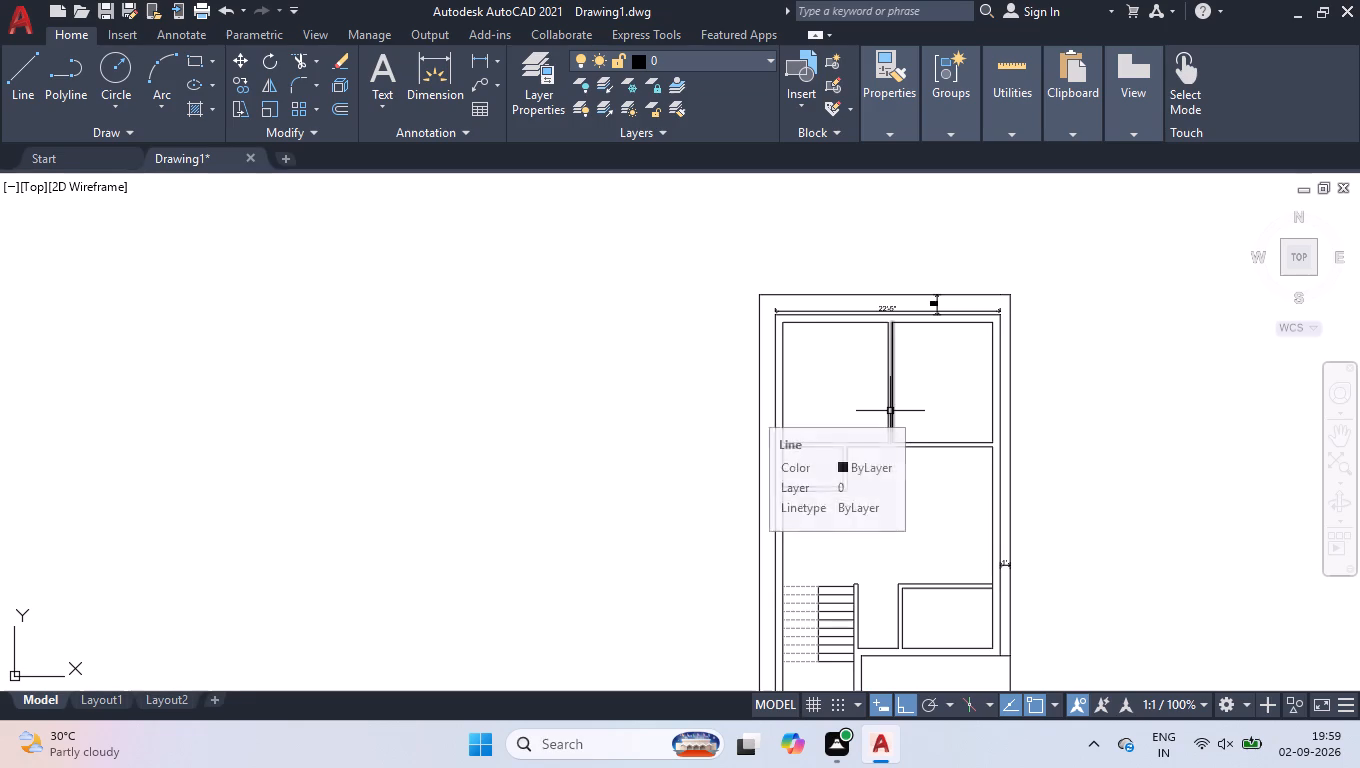
scroll(891, 415, "down", 1)
scroll(846, 560, "up", 2)
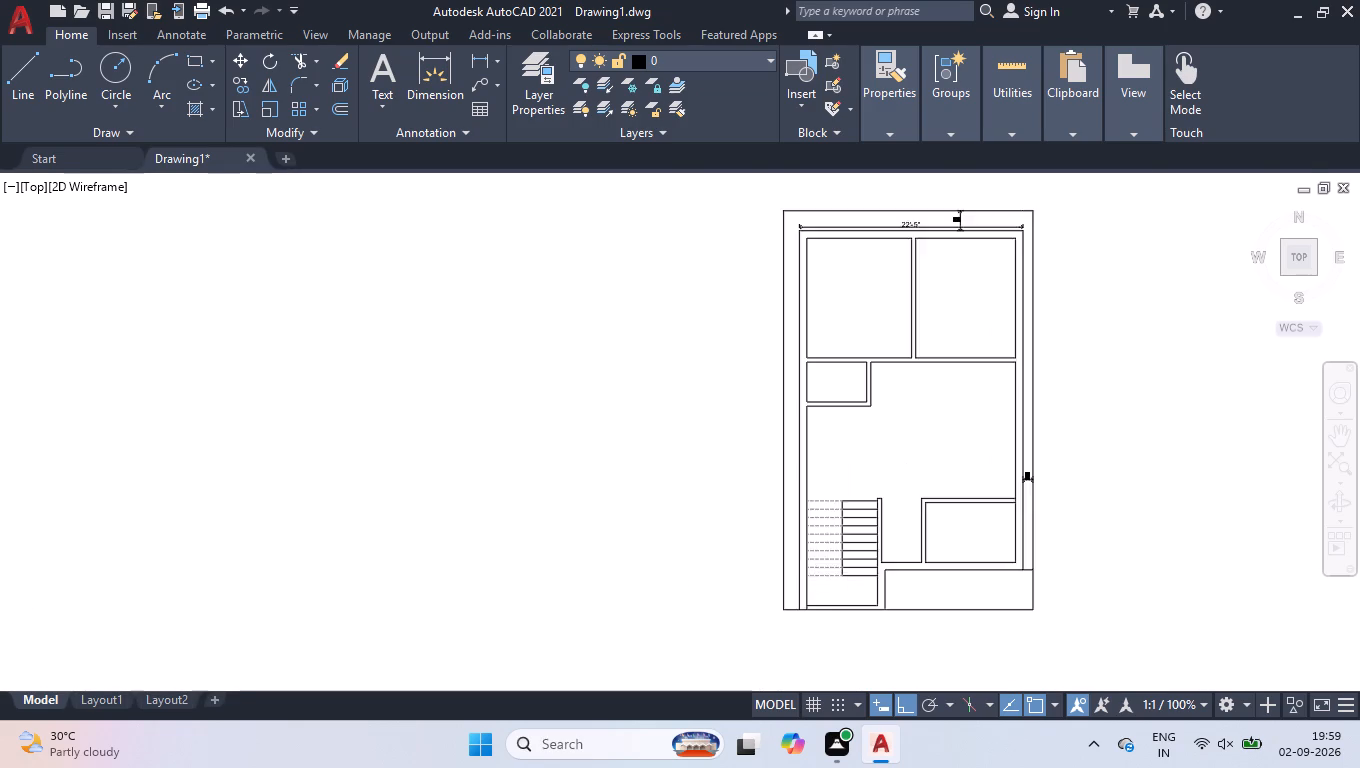
scroll(846, 560, "up", 1)
scroll(684, 512, "up", 2)
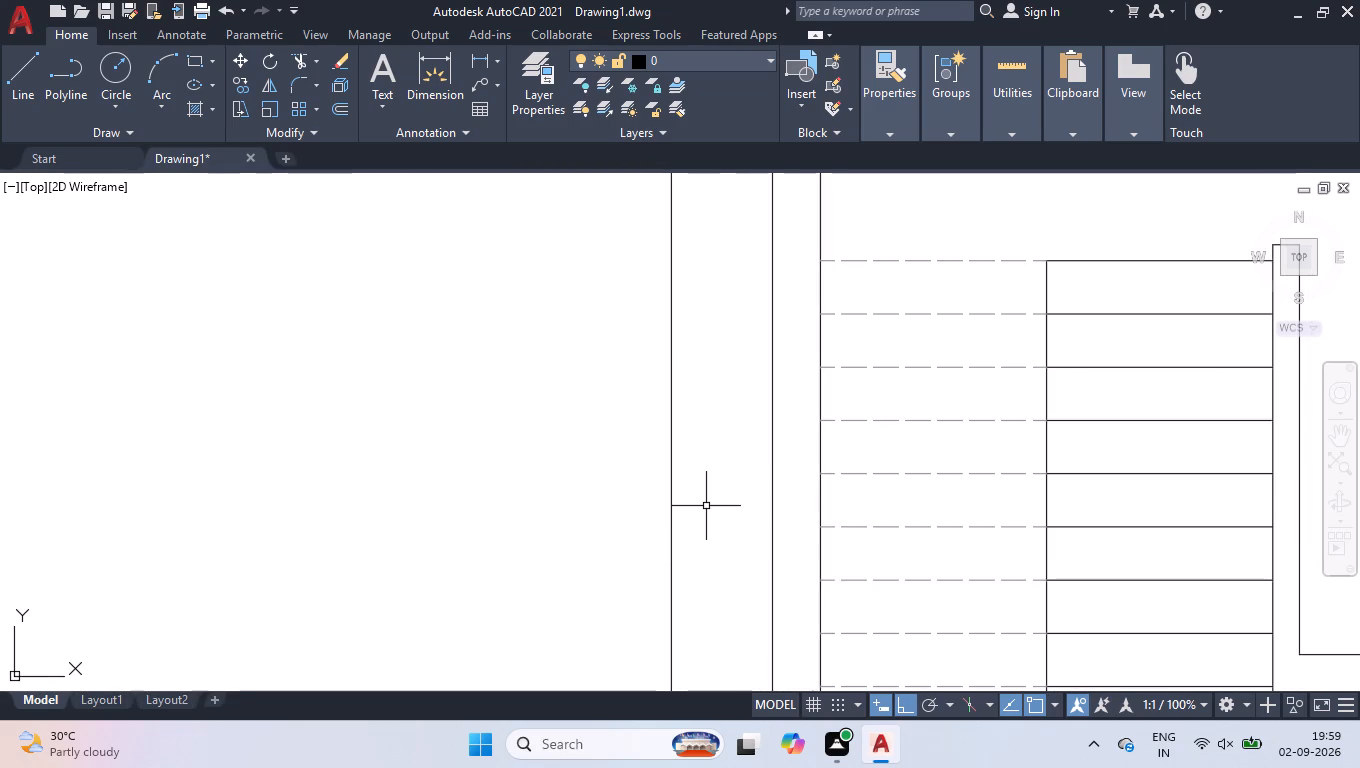
type("dli")
key("Return")
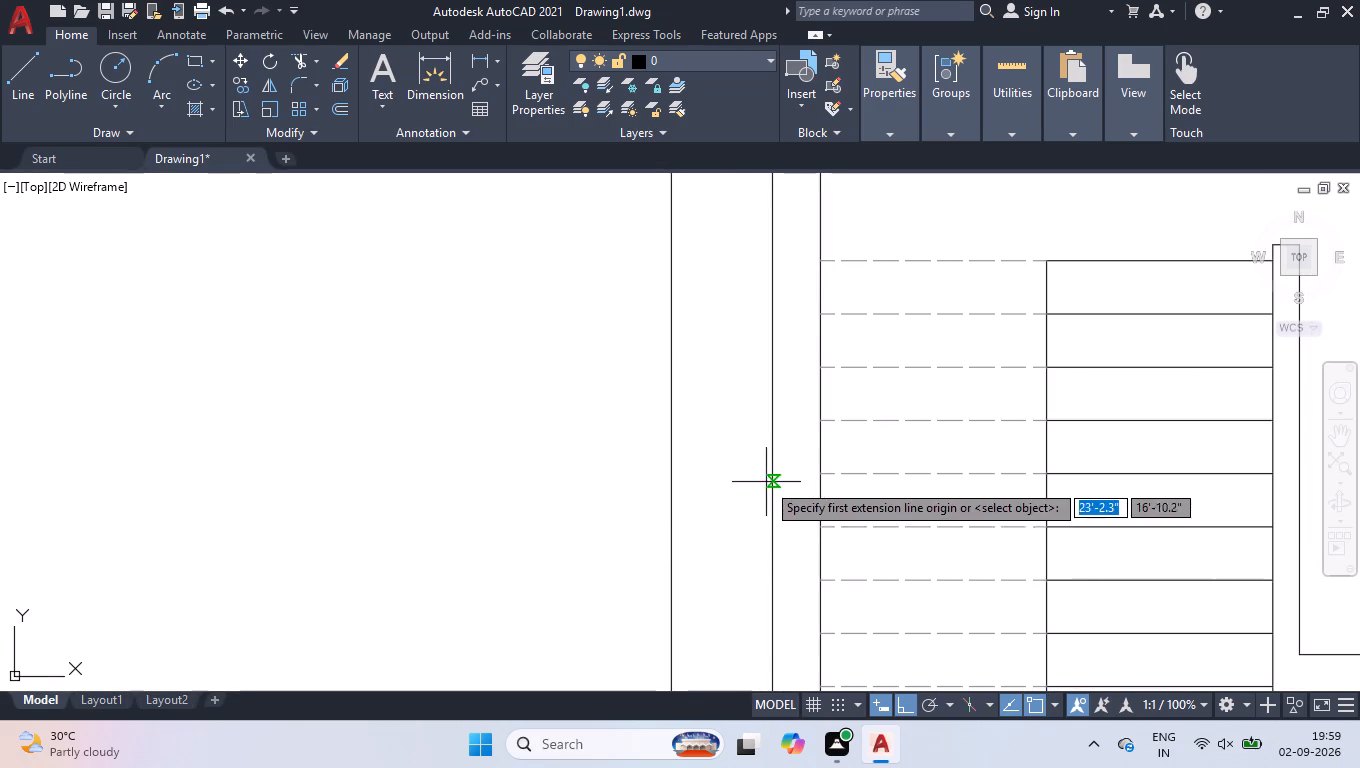
left_click(775, 487)
left_click(676, 491)
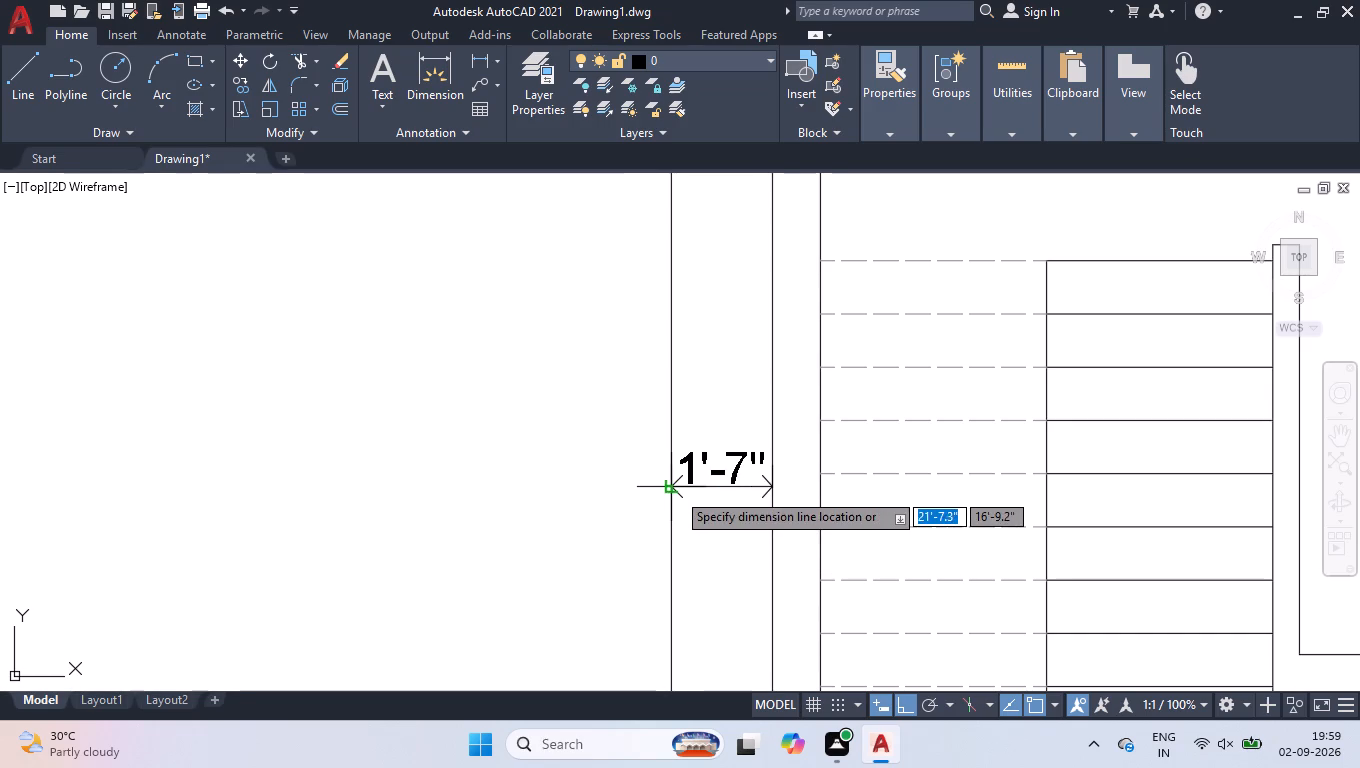
left_click(708, 484)
Measure the clear distance between the small left room's lower wall and the top of the staircase.
scroll(738, 494, "down", 3)
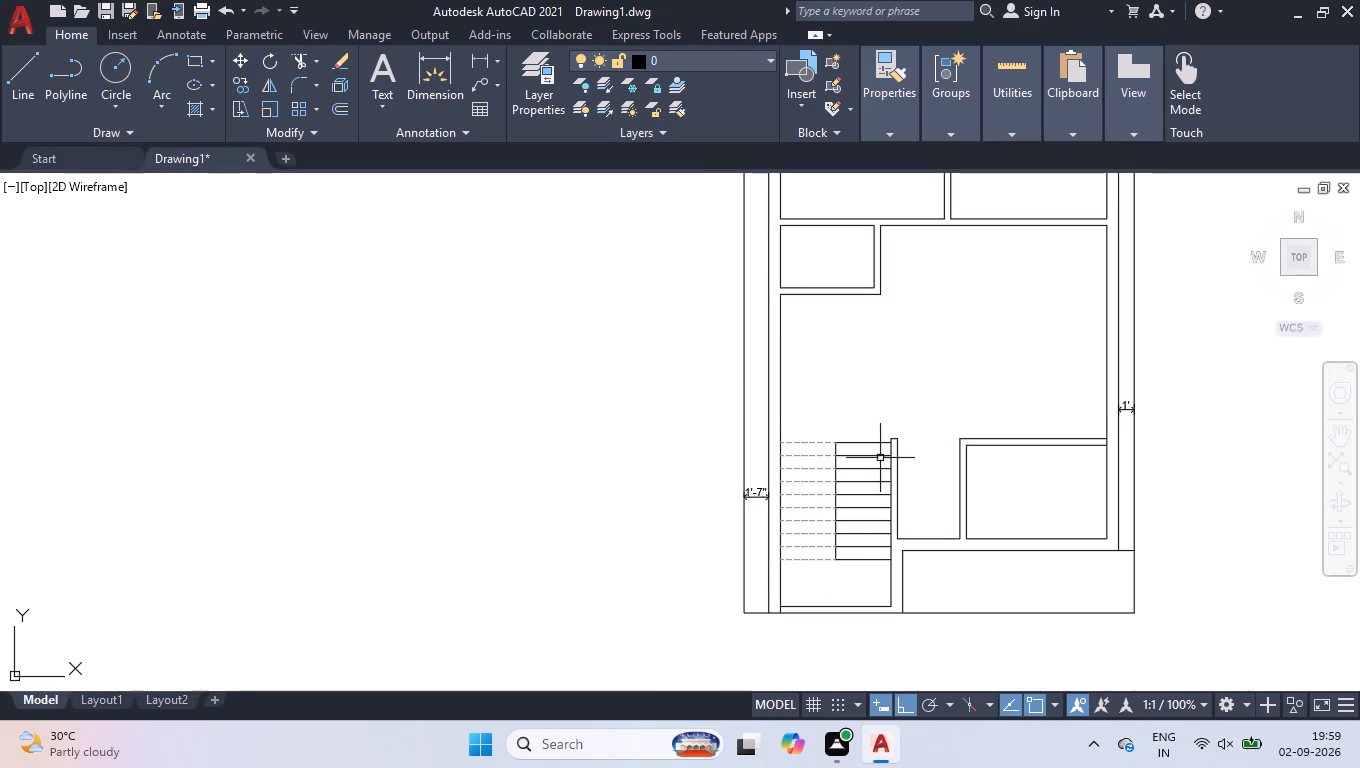
scroll(852, 352, "up", 1)
type("meas")
key("Return")
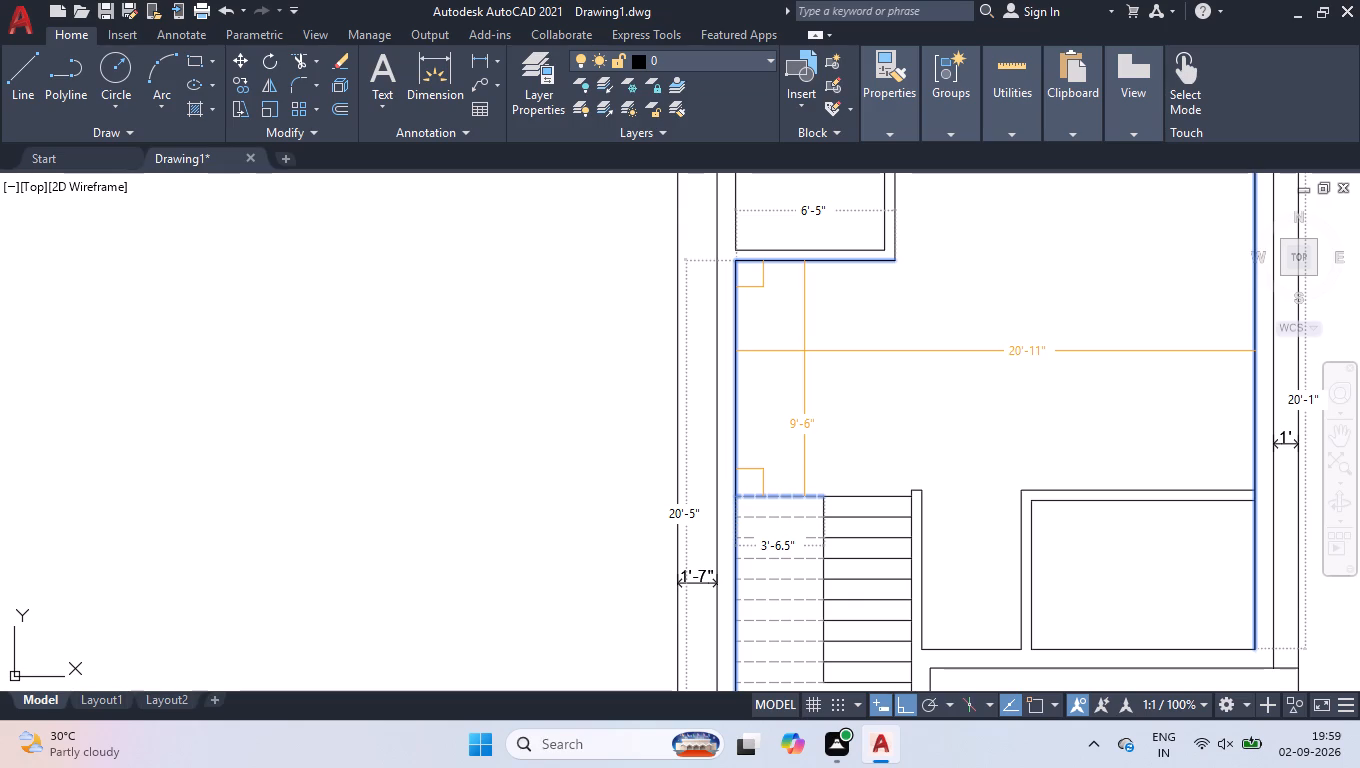
key("space")
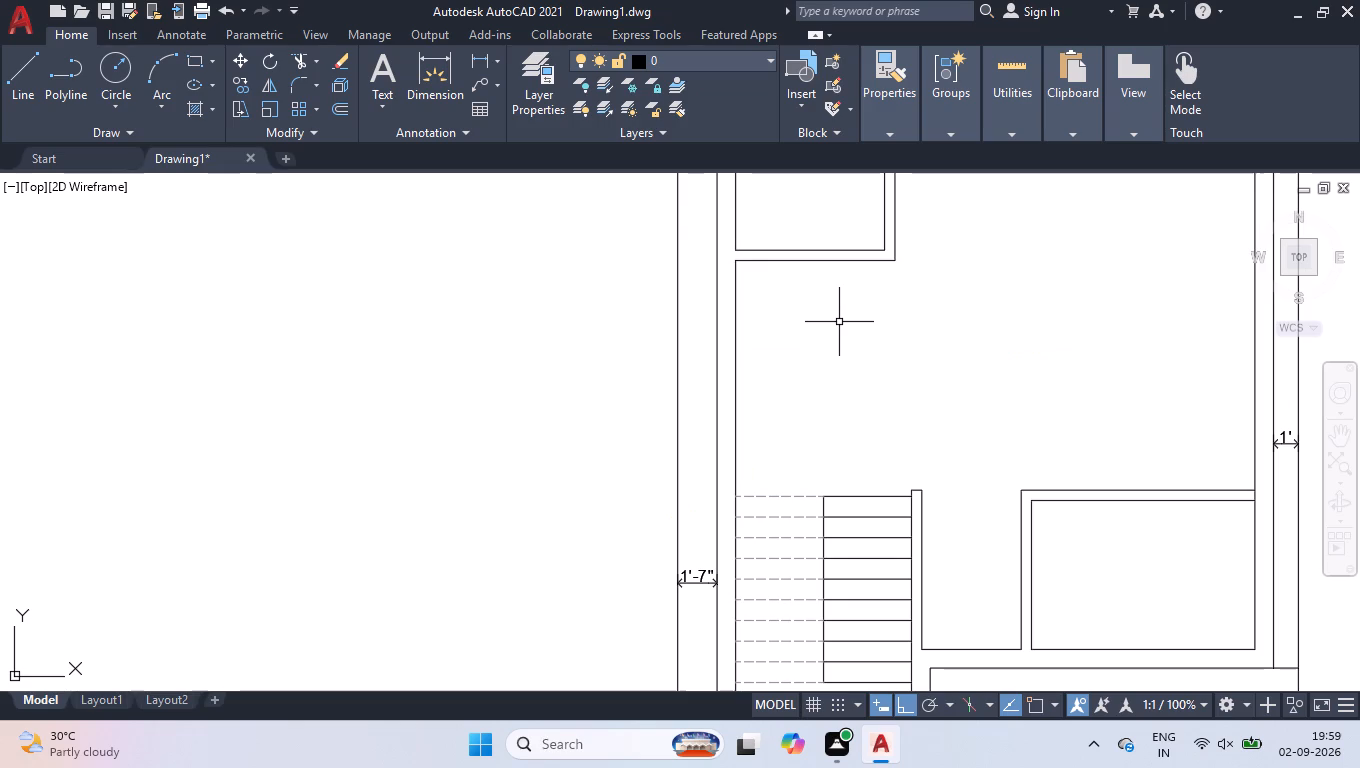
Add a vertical linear dimension from the small left room's lower wall to the top dashed stair line, near the left wall.
type("dli")
key("Return")
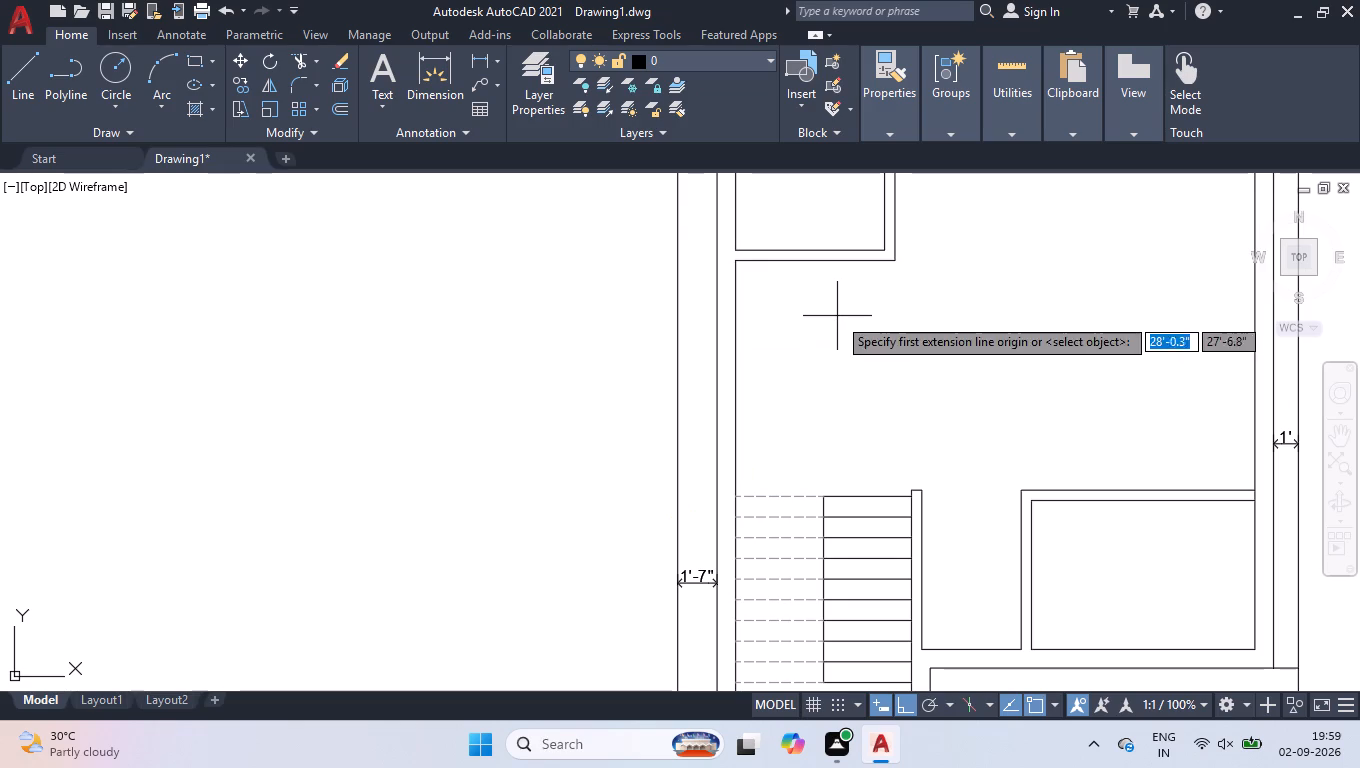
left_click(740, 260)
left_click(740, 493)
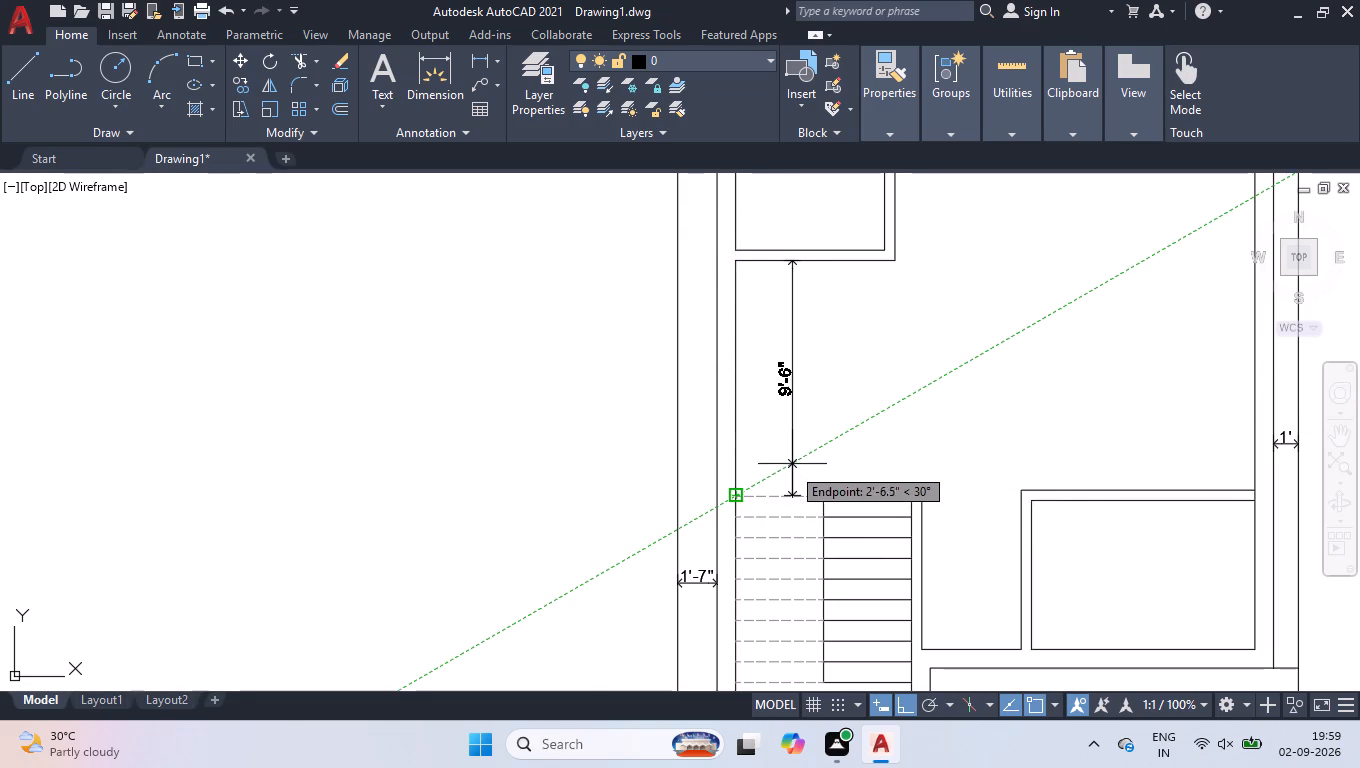
left_click(779, 463)
Override the text of the vertical dimension between the small left room and the staircase with 8'-1".
double_click(776, 387)
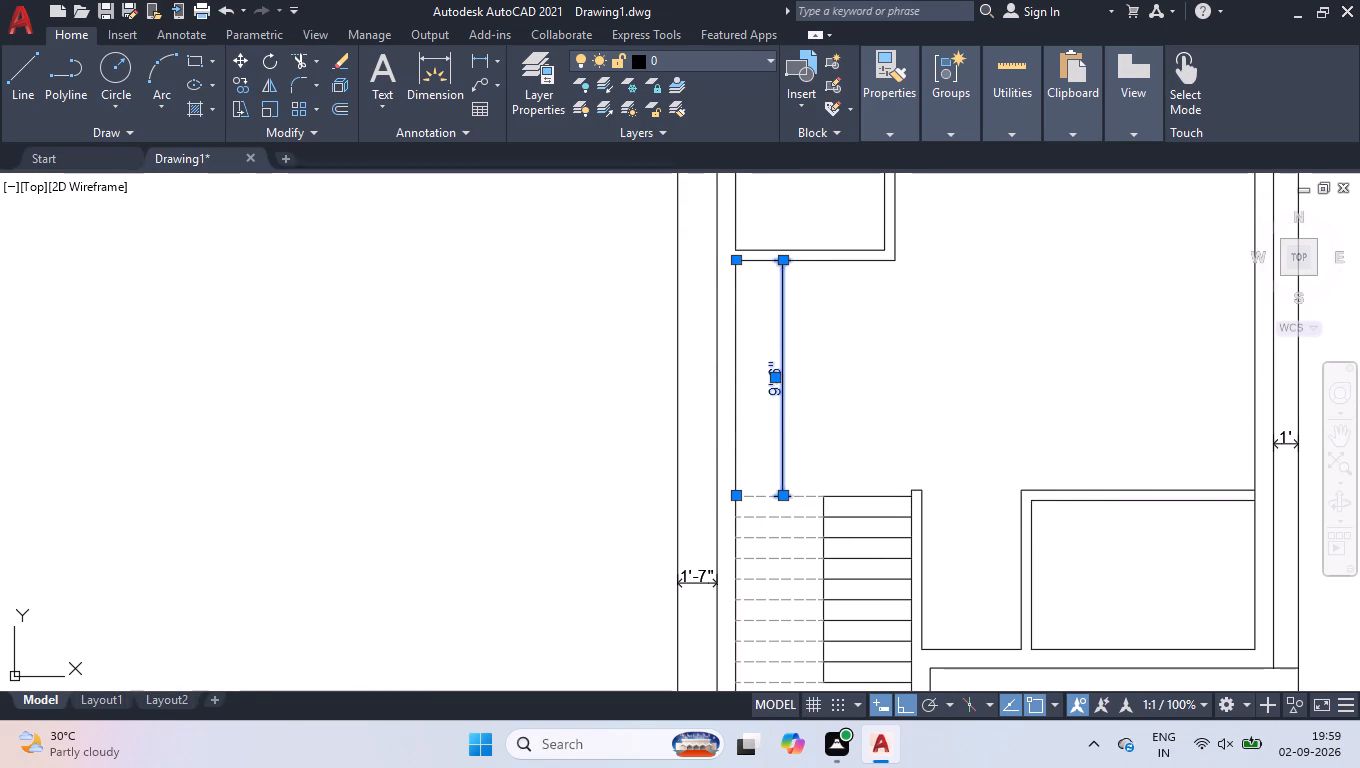
left_click(776, 387)
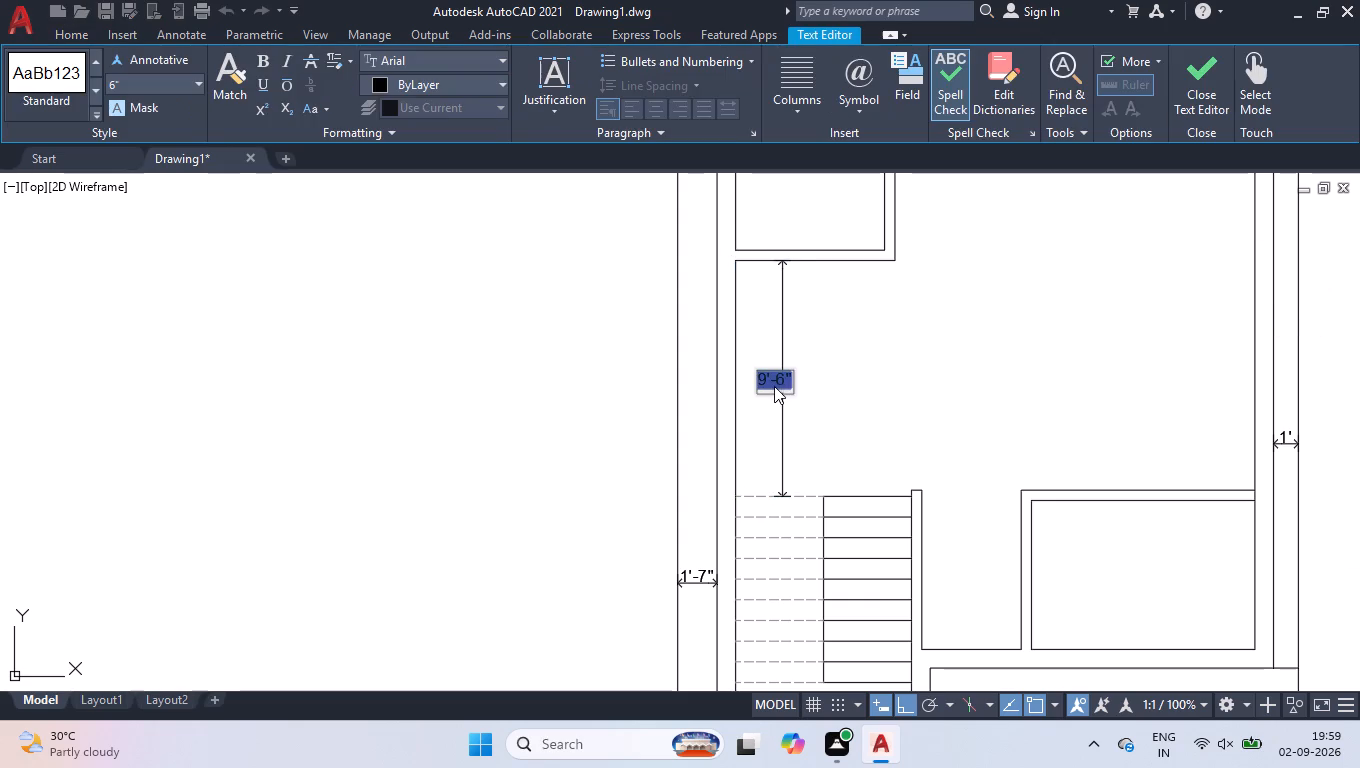
type("8'")
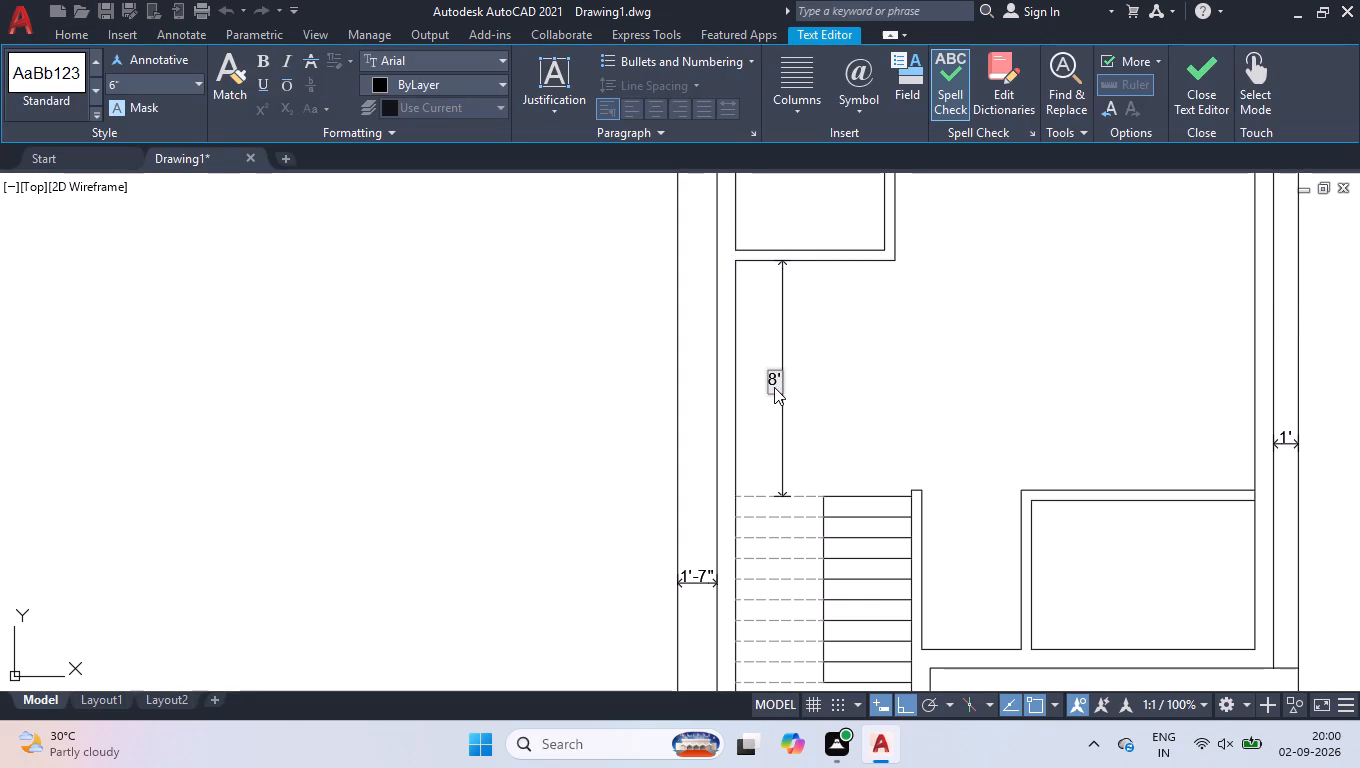
key("minus")
key("1")
key("shift+quotedbl")
left_click(829, 370)
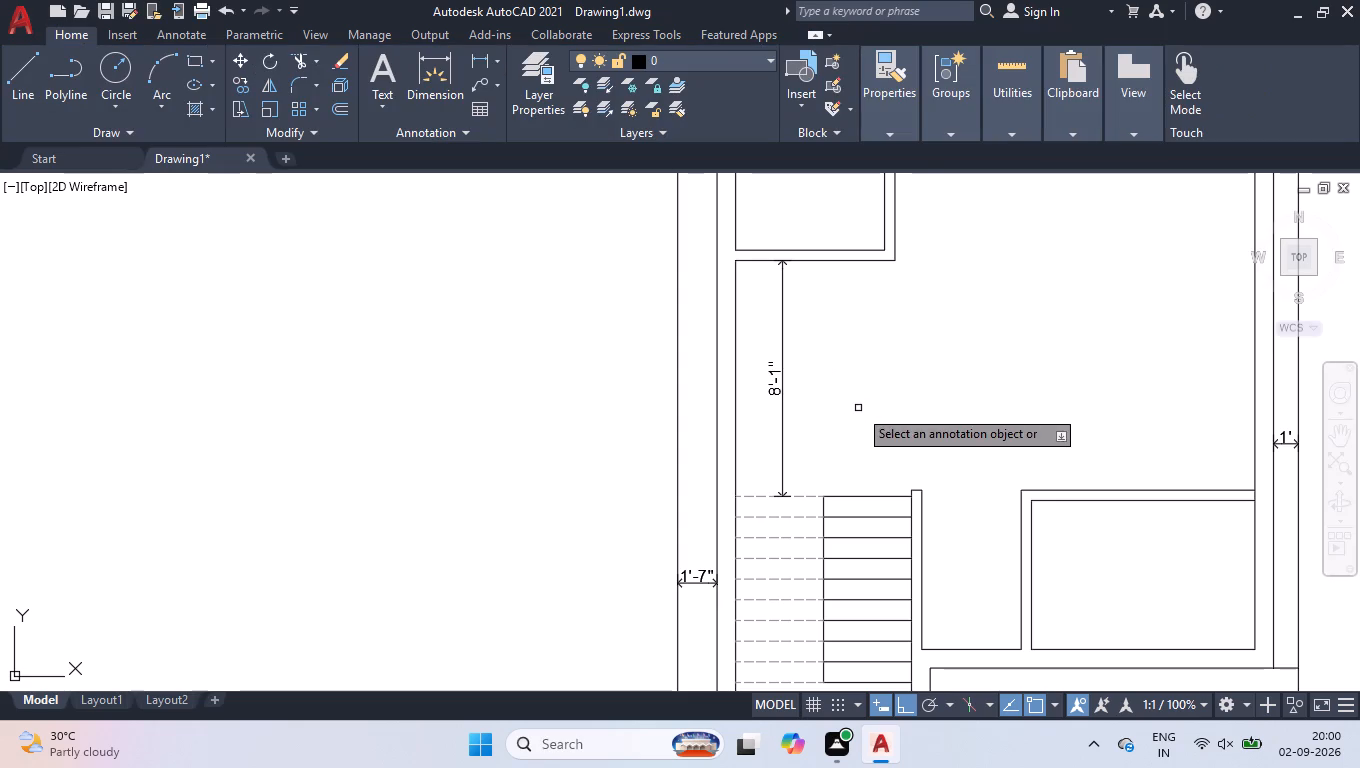
key("space")
Shift the vertical dimension above the staircase about 10.5" closer to the left outer wall and deselect it.
scroll(859, 408, "down", 1)
scroll(869, 559, "up", 2)
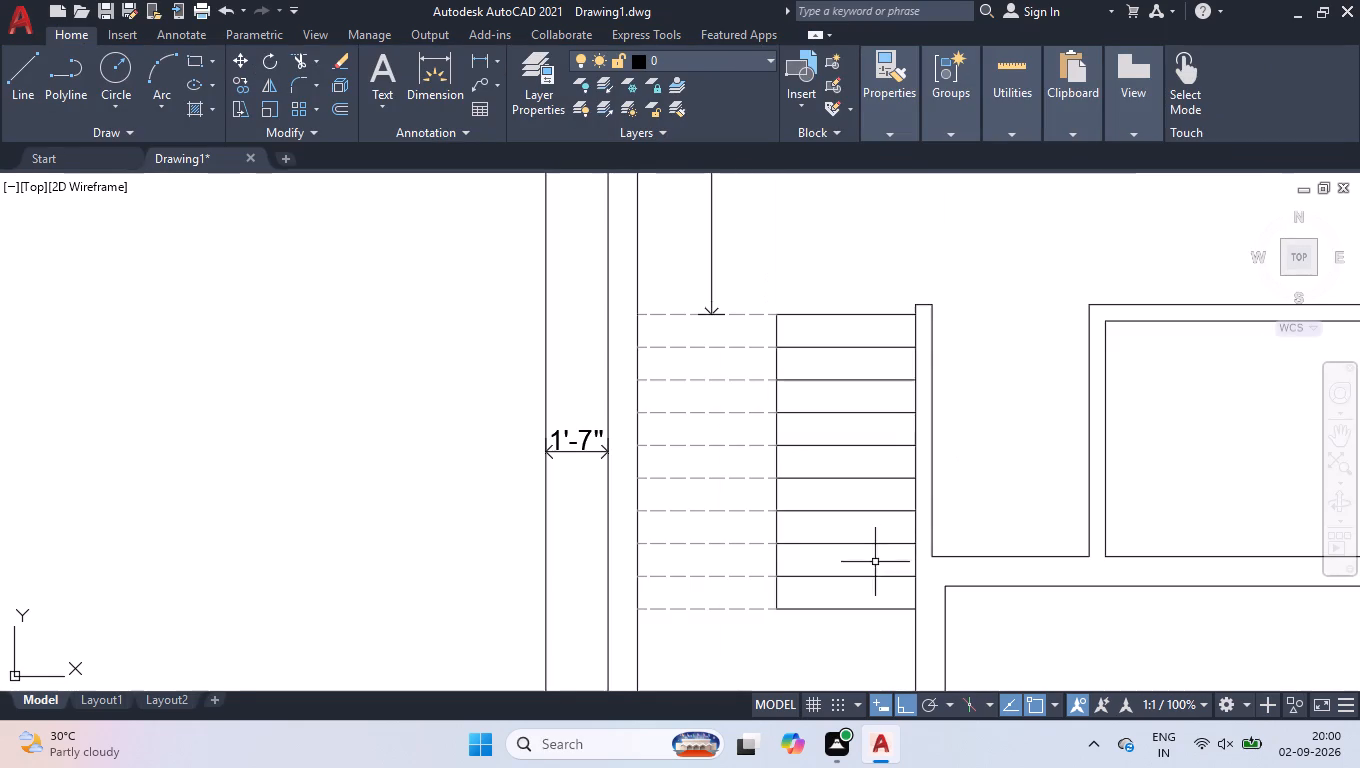
scroll(814, 383, "down", 2)
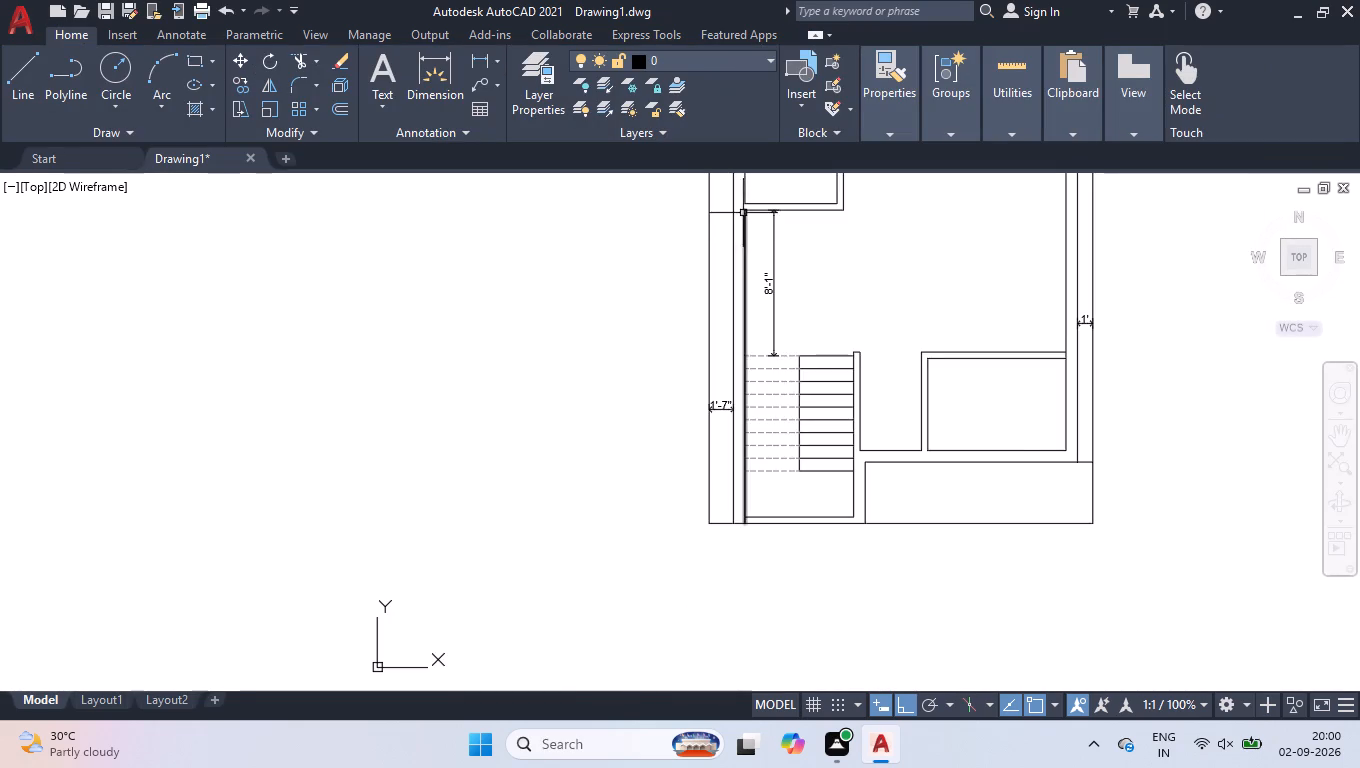
scroll(745, 211, "up", 2)
left_click(802, 389)
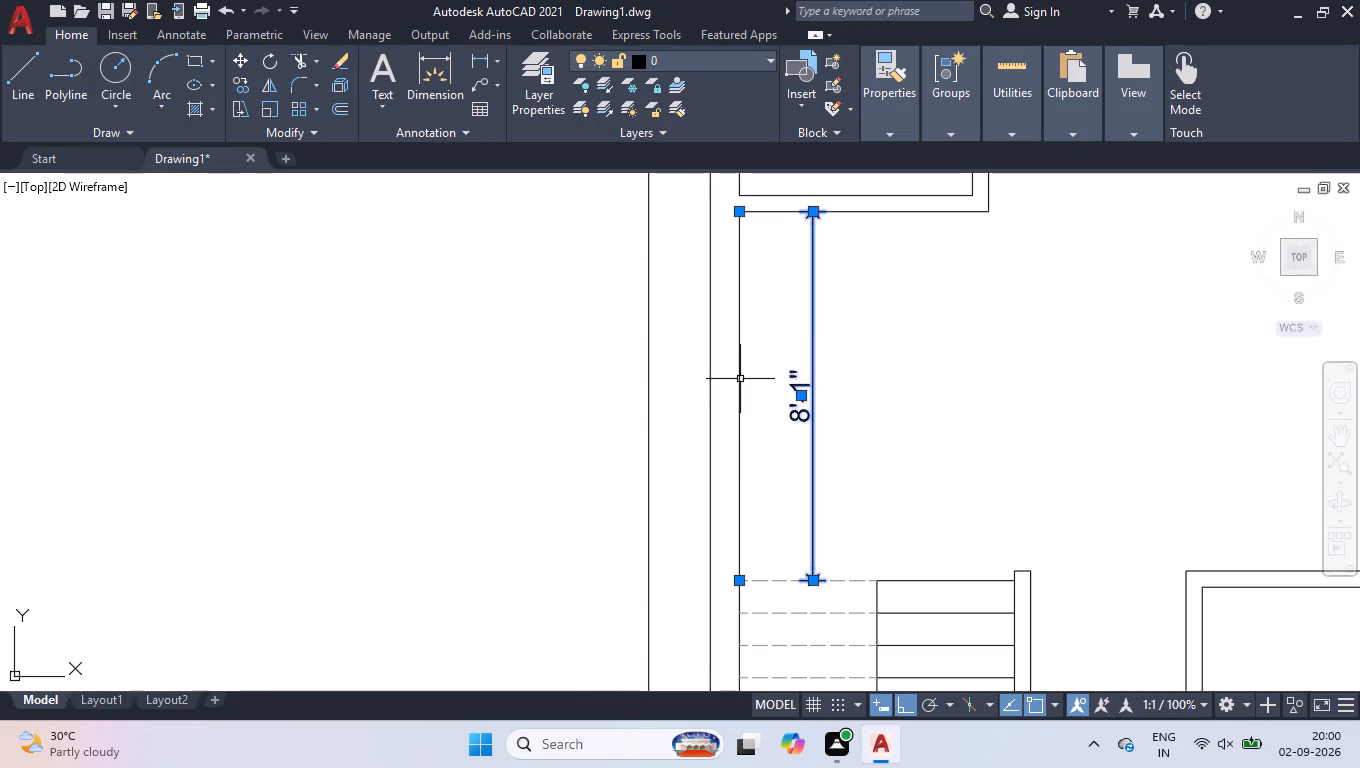
left_click(804, 398)
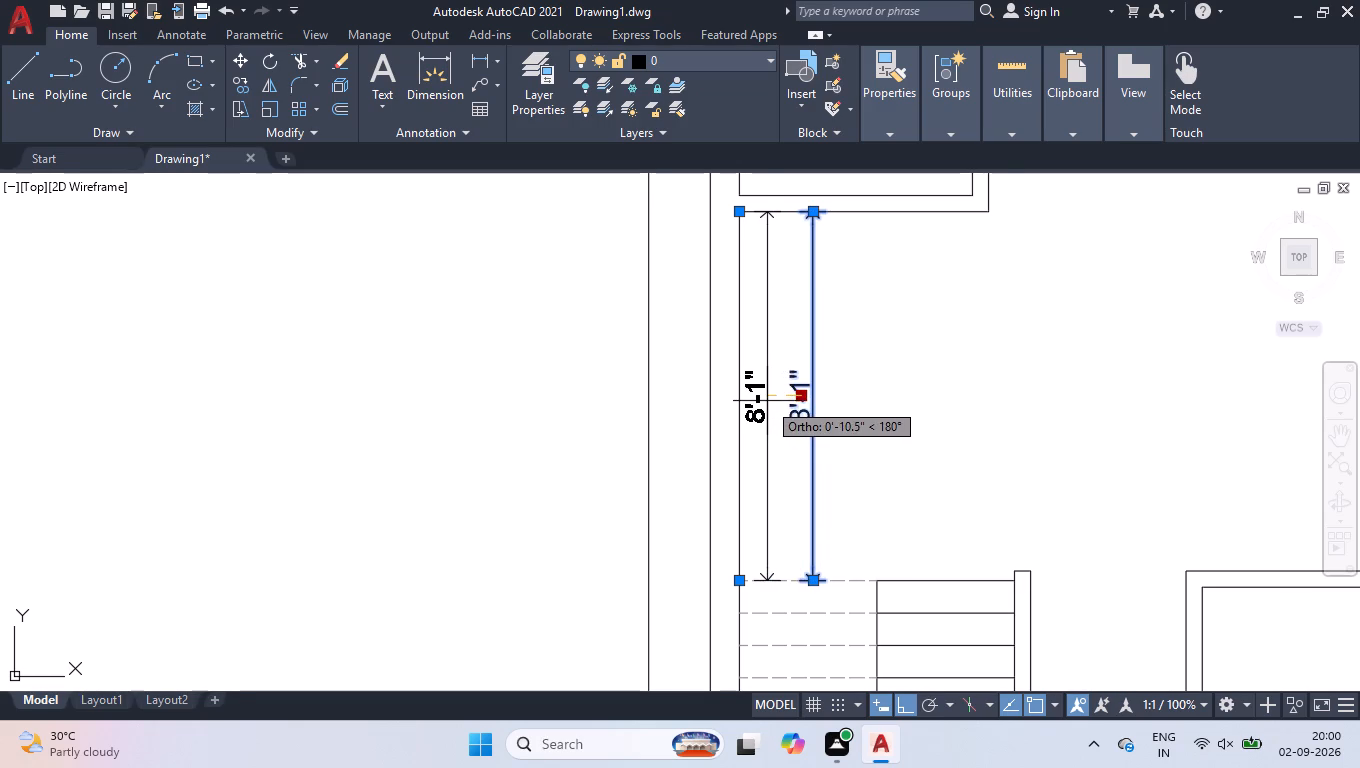
left_click(767, 401)
right_click(790, 389)
left_click(884, 562)
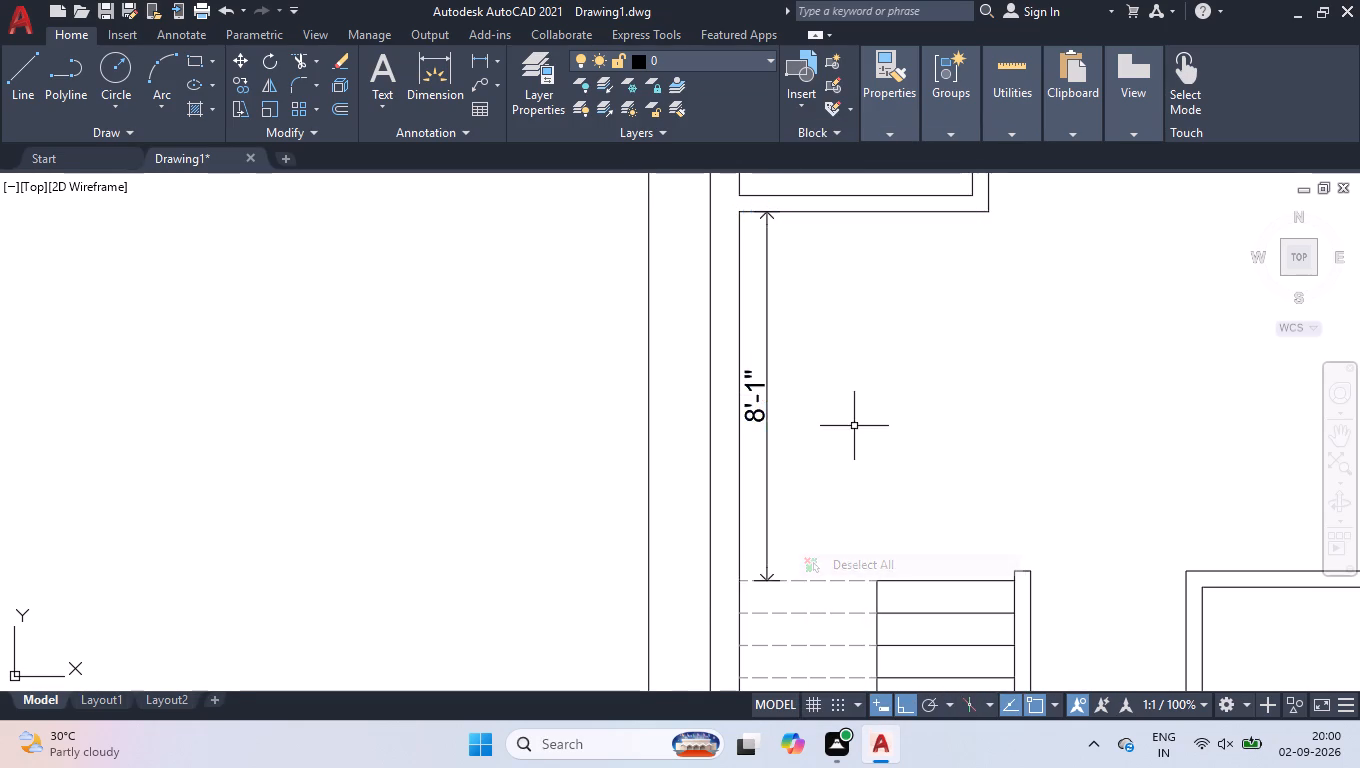
Add a vertical linear dimension for the landing depth, from the bottom wall's inner face to the lowest stair line, near the left wall.
scroll(856, 415, "down", 2)
type("dli")
key("Return")
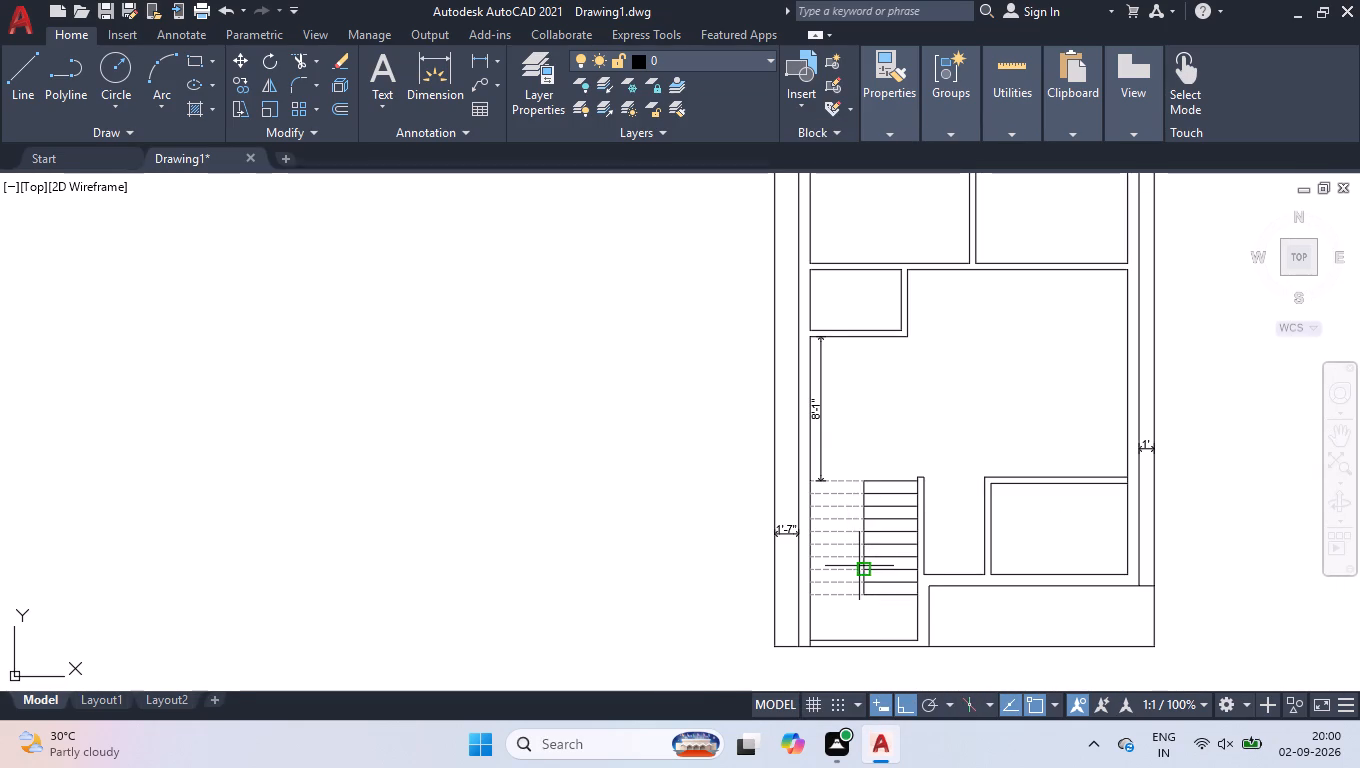
scroll(903, 649, "up", 2)
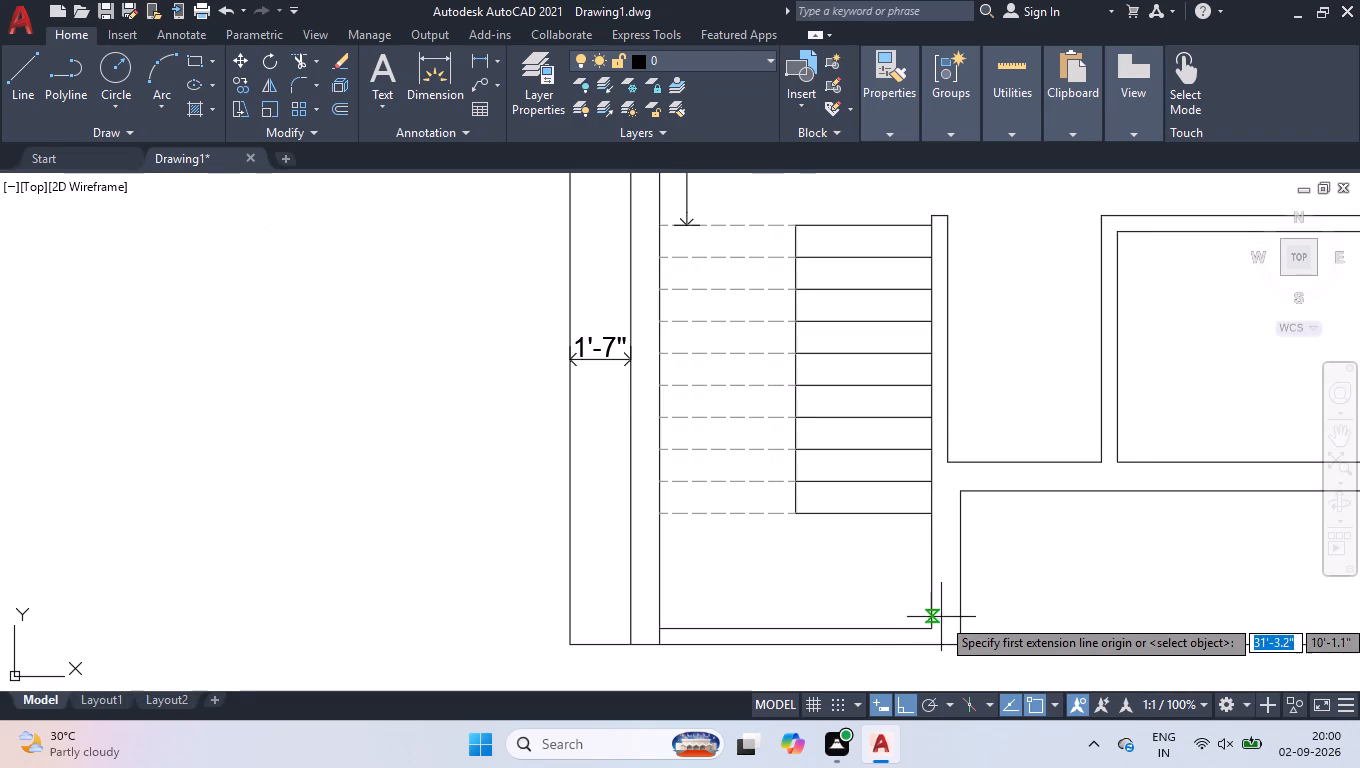
left_click(932, 626)
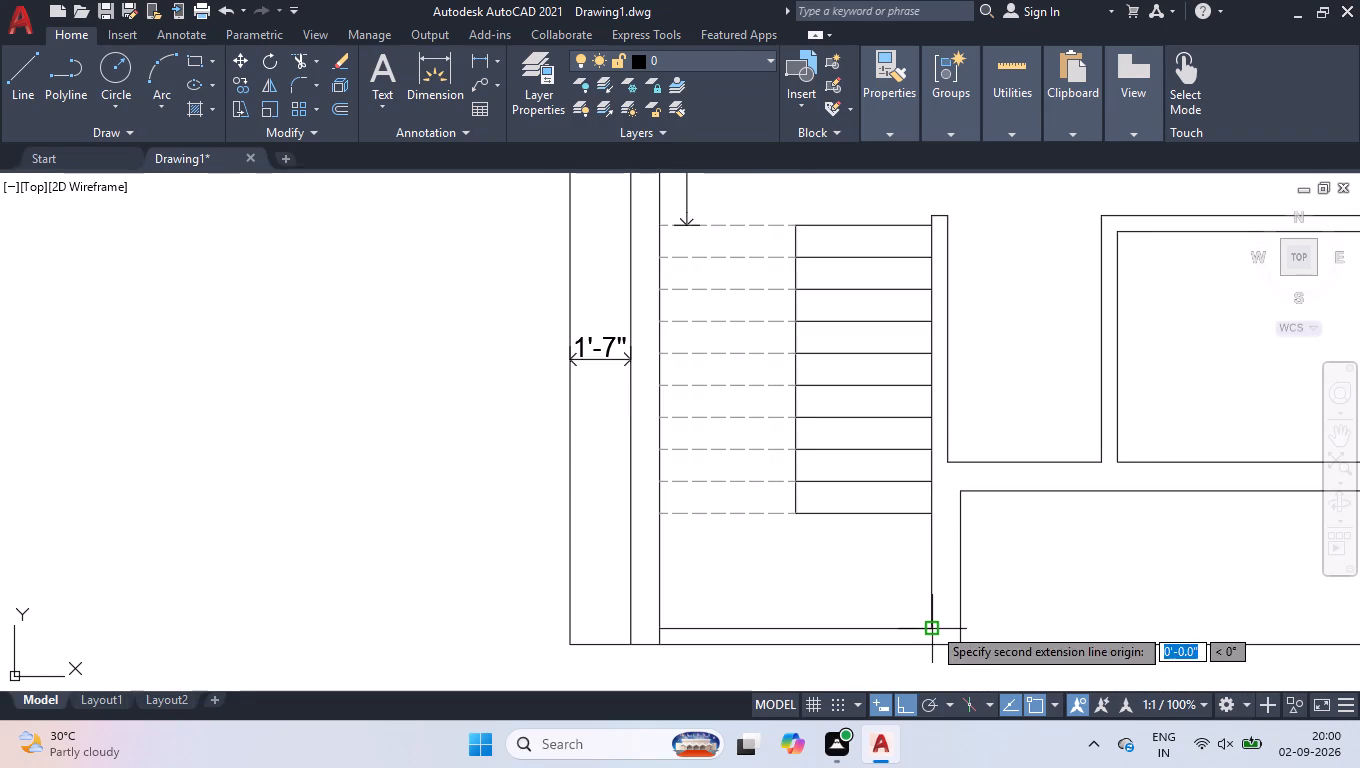
left_click(932, 514)
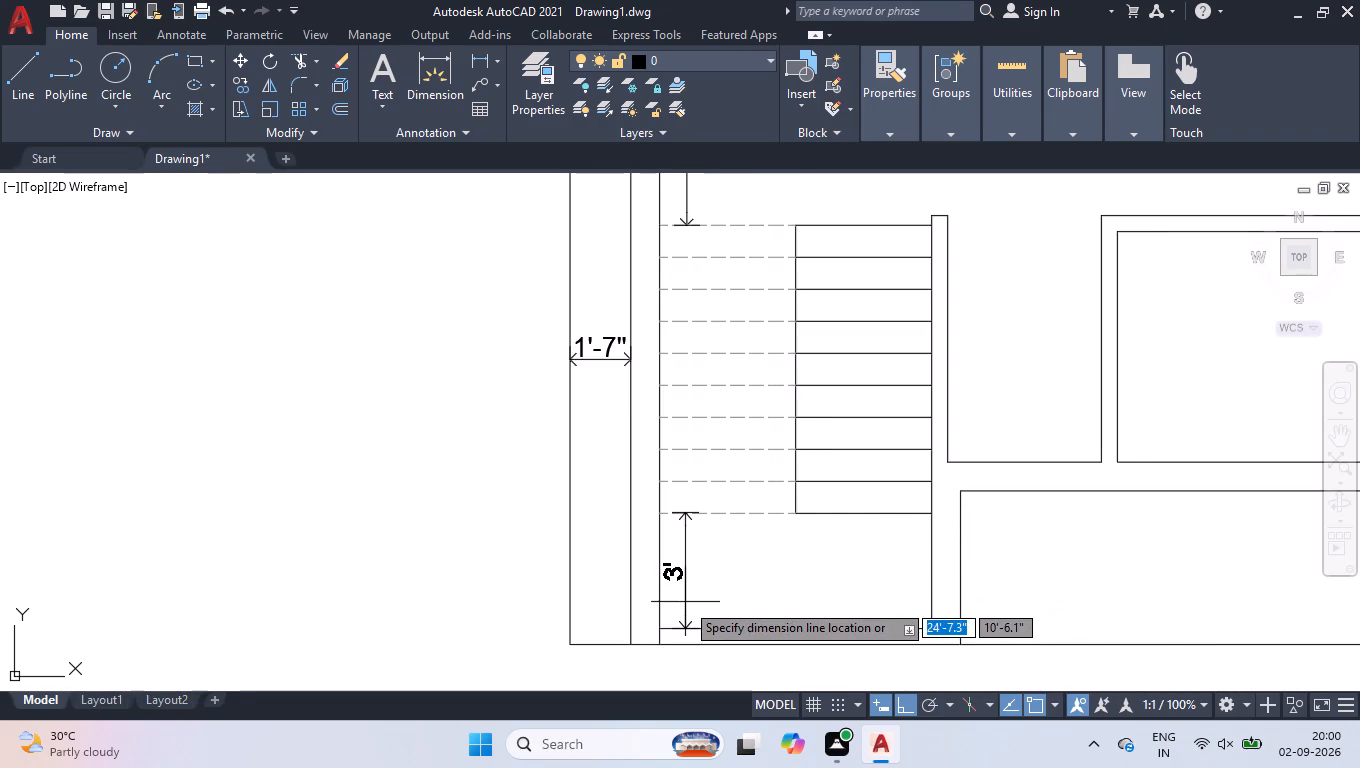
left_click(685, 601)
Add a horizontal linear dimension across the landing's full inner width, just above the bottom wall.
key("space")
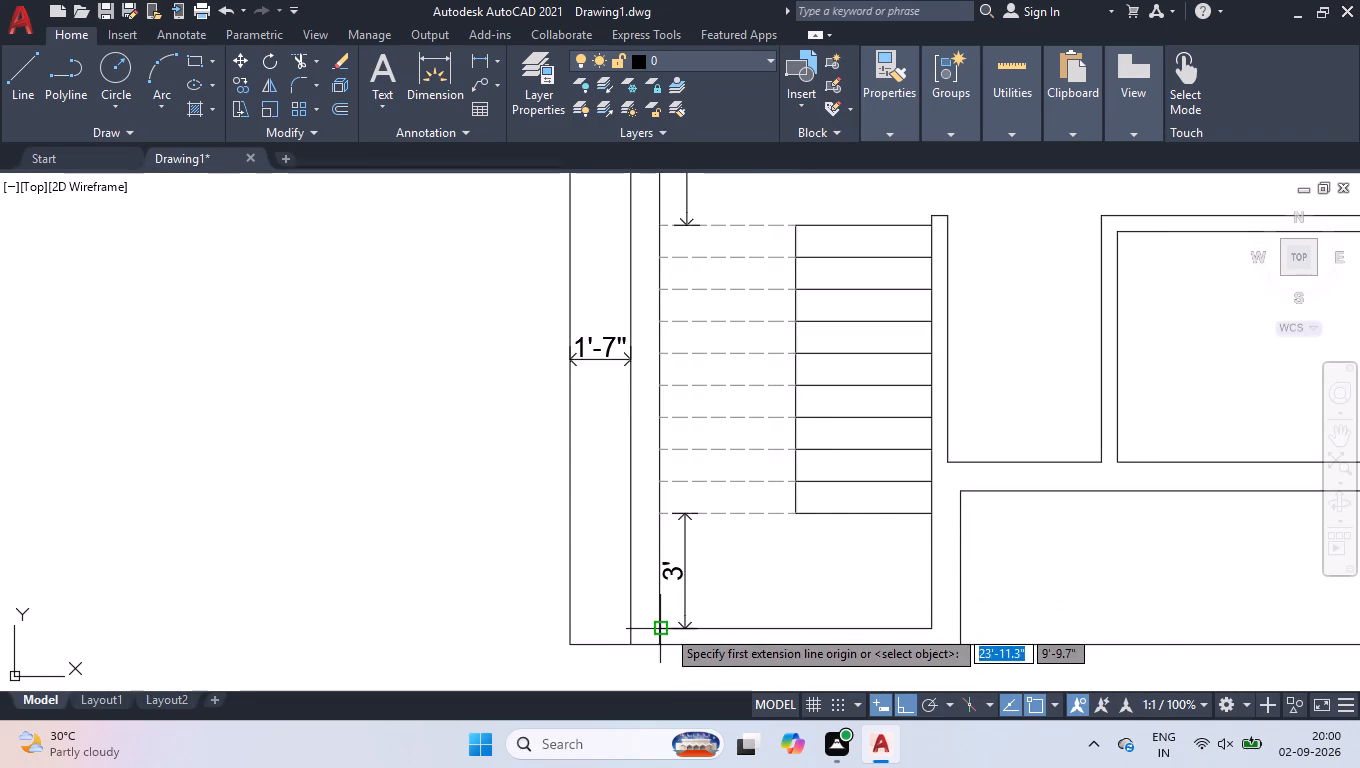
left_click(666, 628)
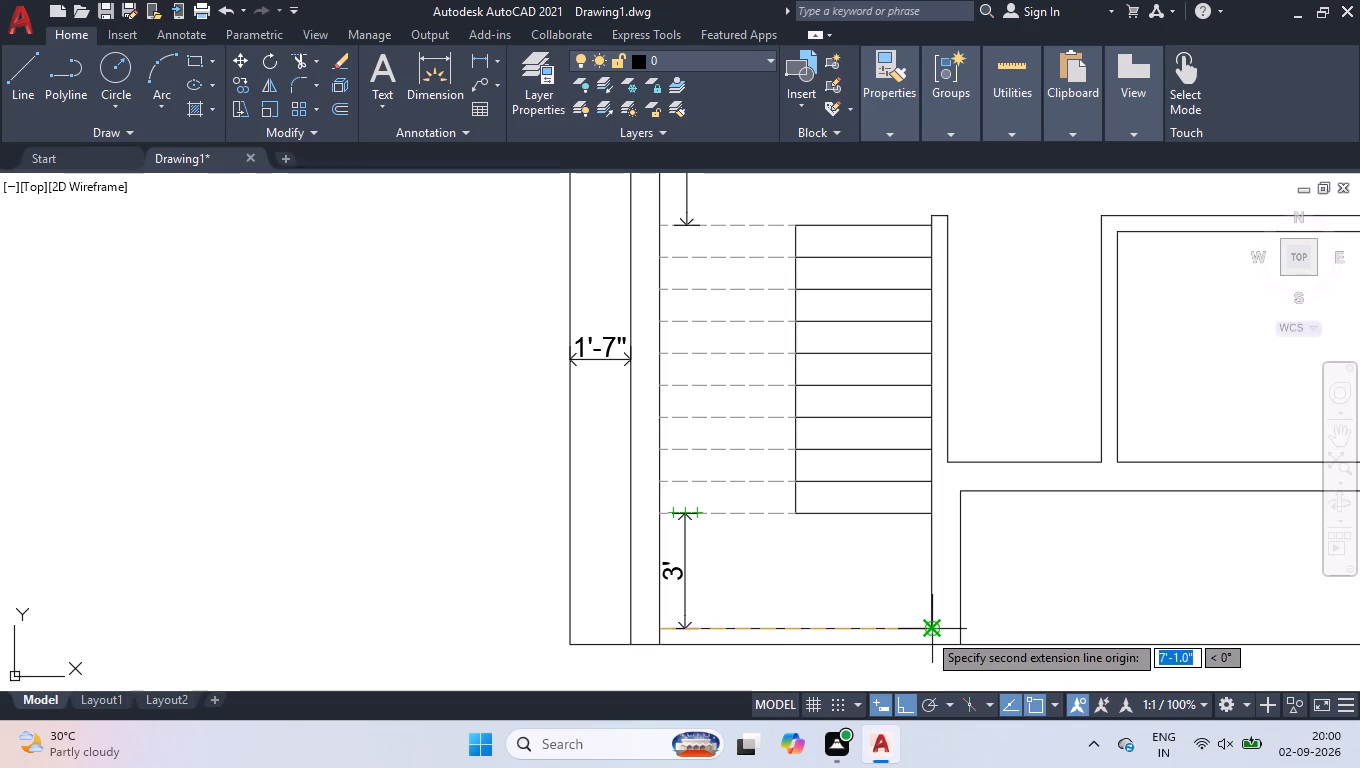
left_click(930, 632)
left_click(935, 608)
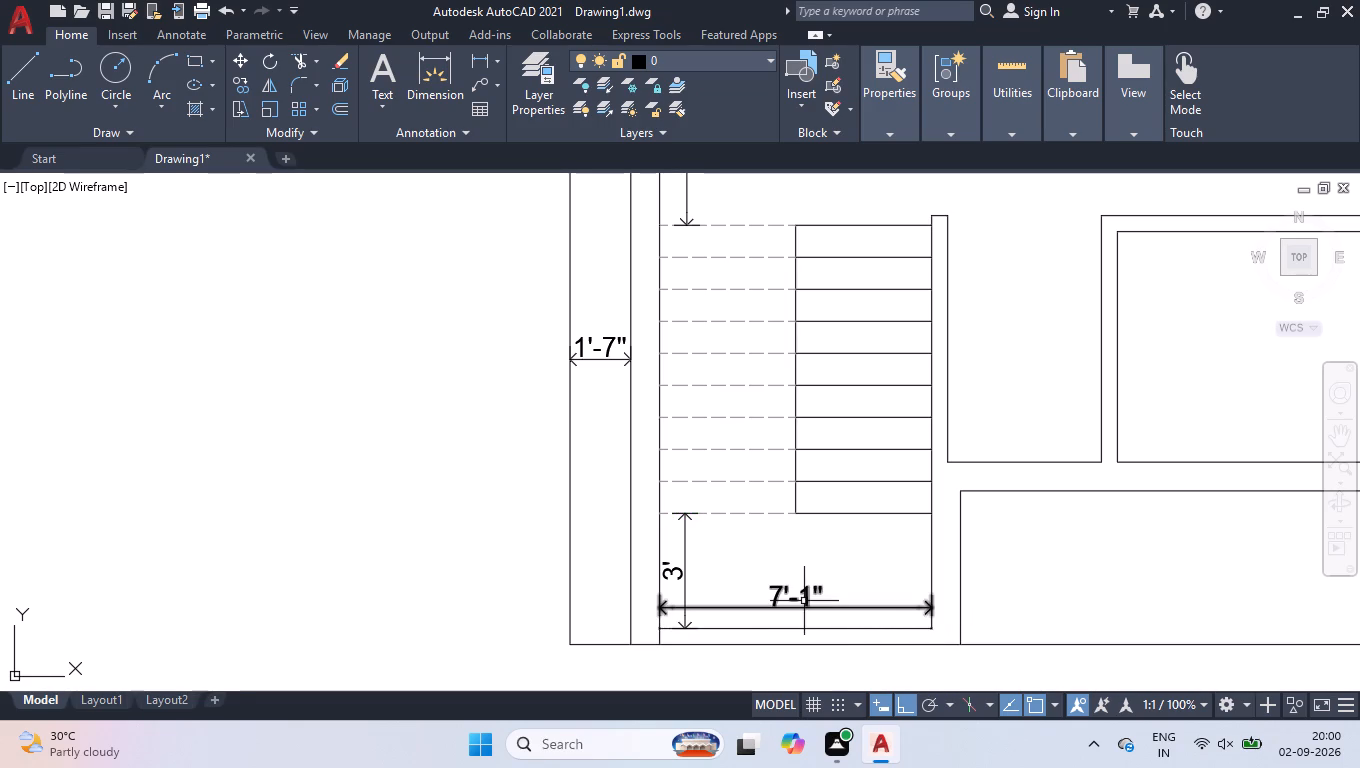
Override the text of the landing's width dimension with 6'.
double_click(804, 600)
left_click(821, 599)
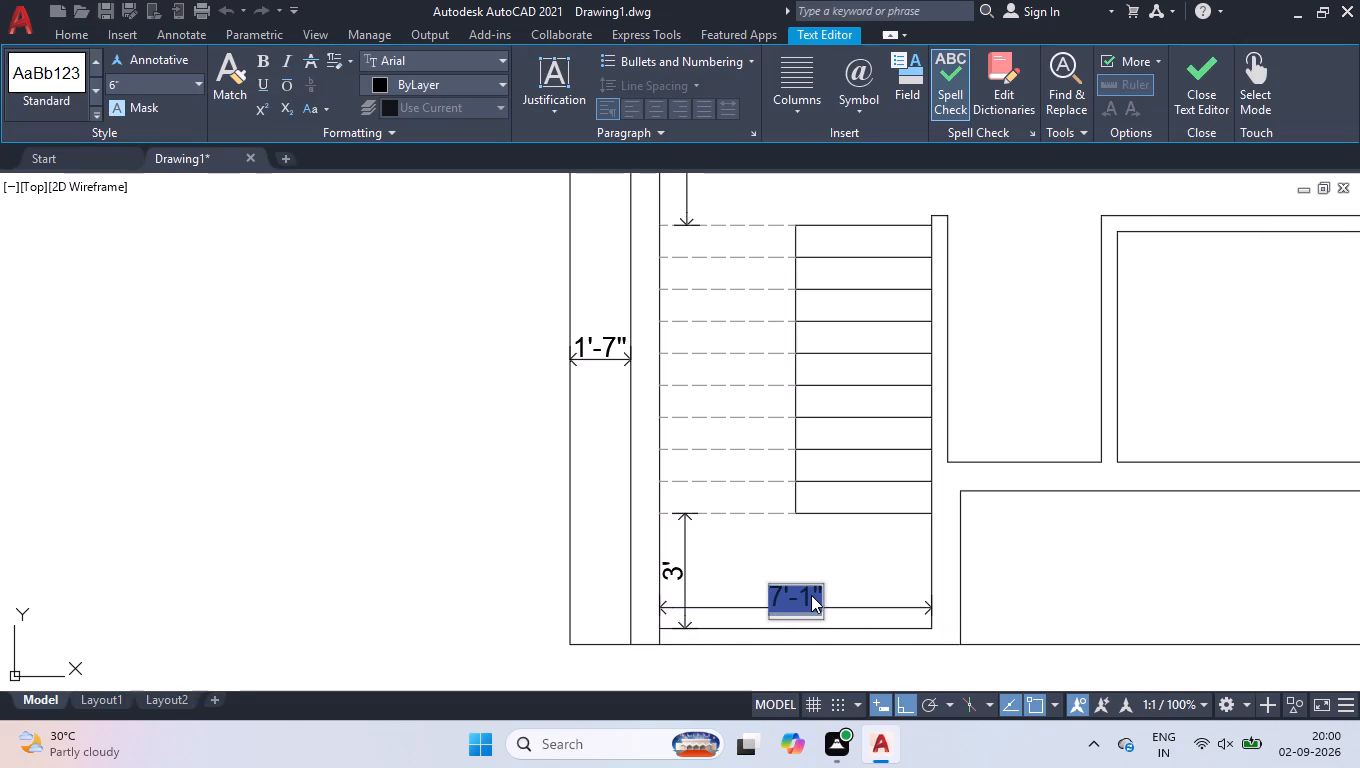
key("6")
key("apostrophe")
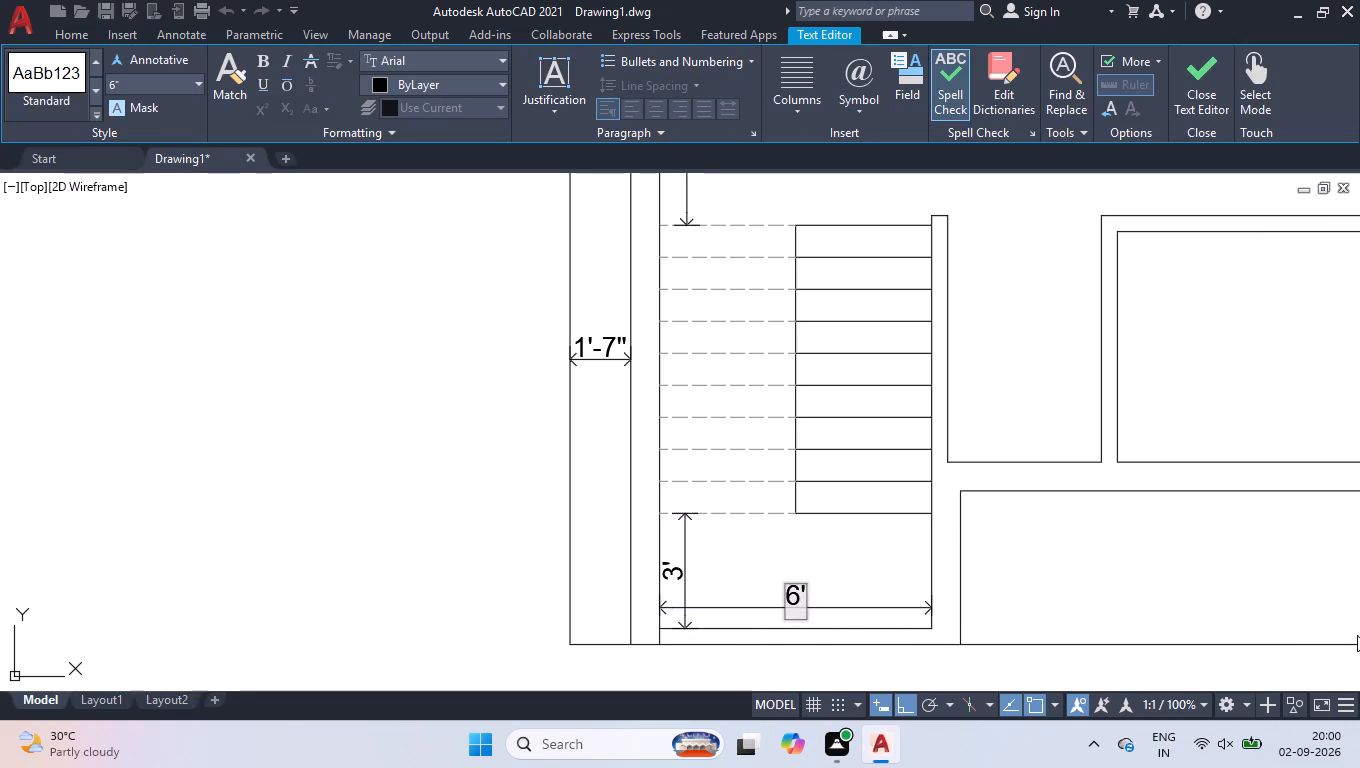
left_click(1110, 570)
key("space")
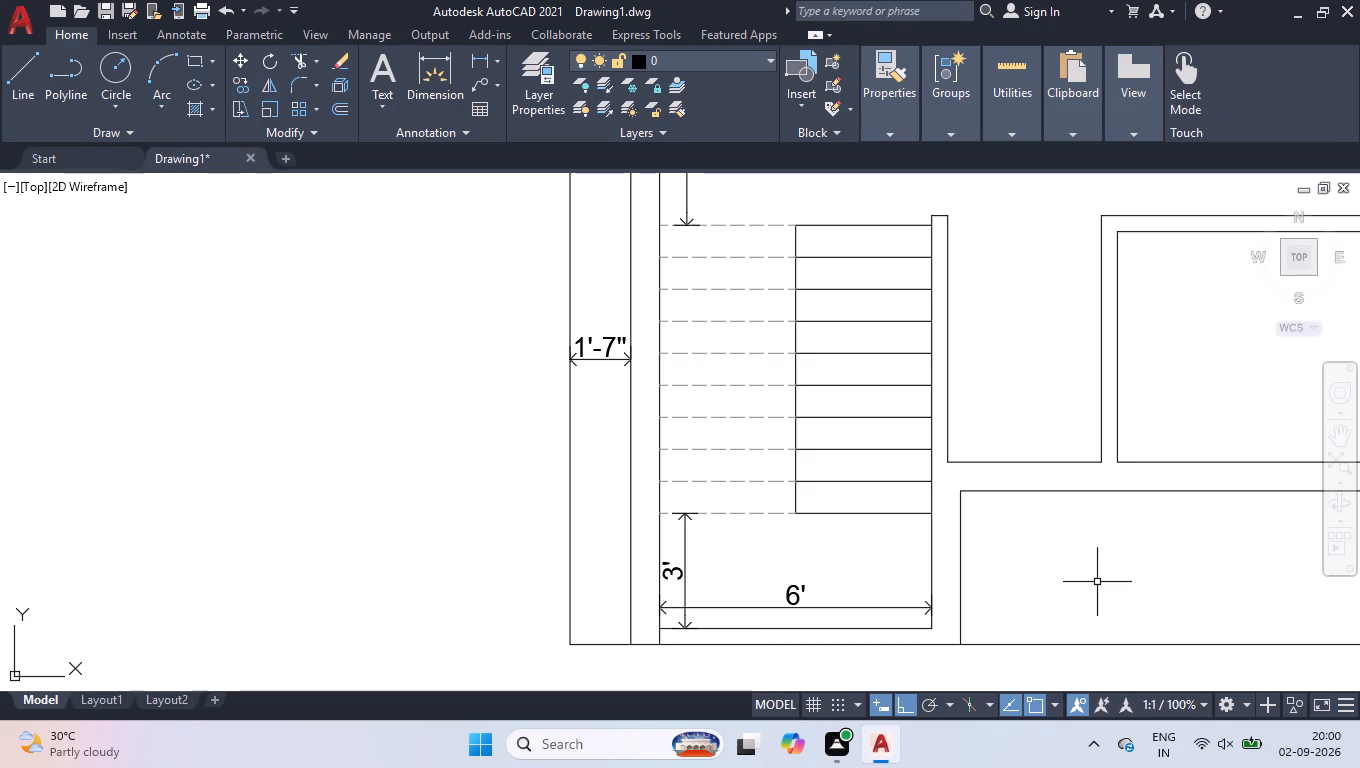
key("space")
key("space")
Add a vertical linear dimension along the dashed stair flight, from its top line to its lowest line, near the left wall.
type("dl")
key("i")
key("Return")
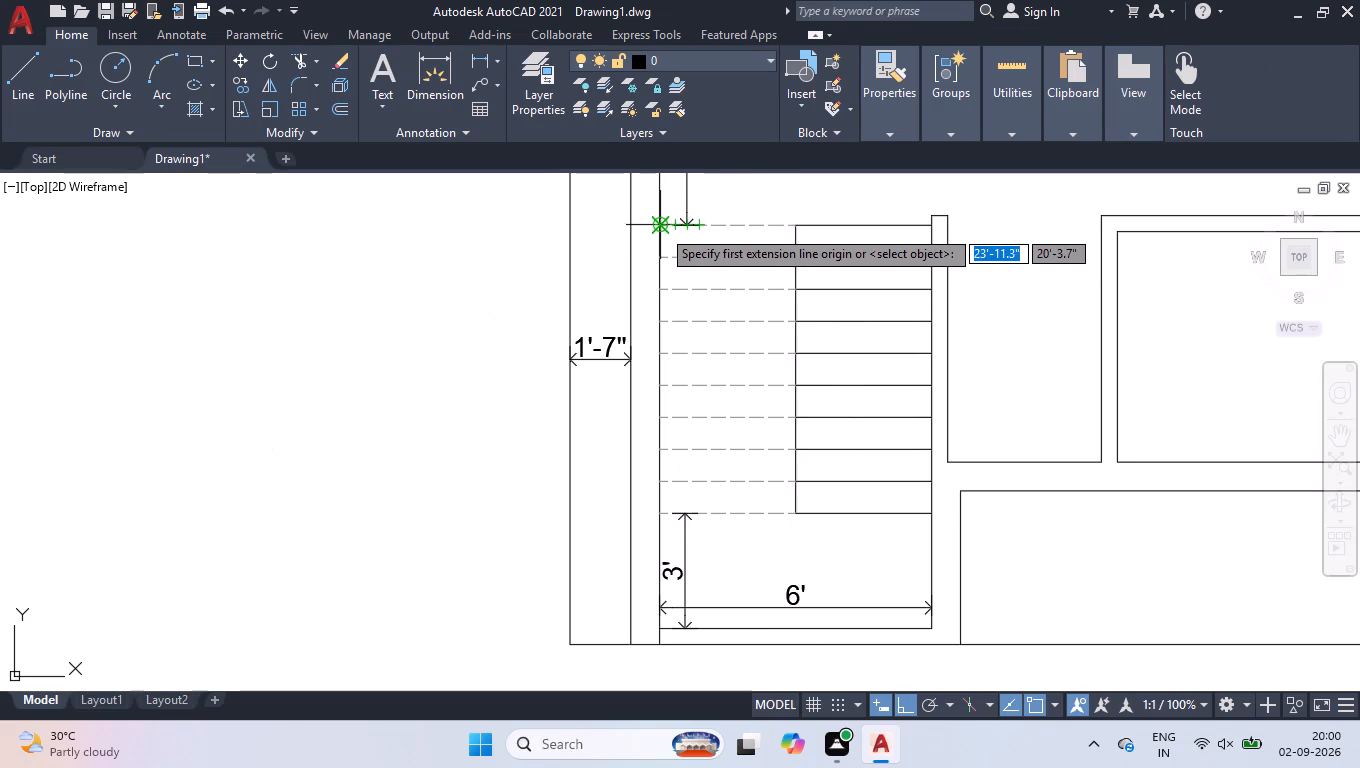
left_click(661, 228)
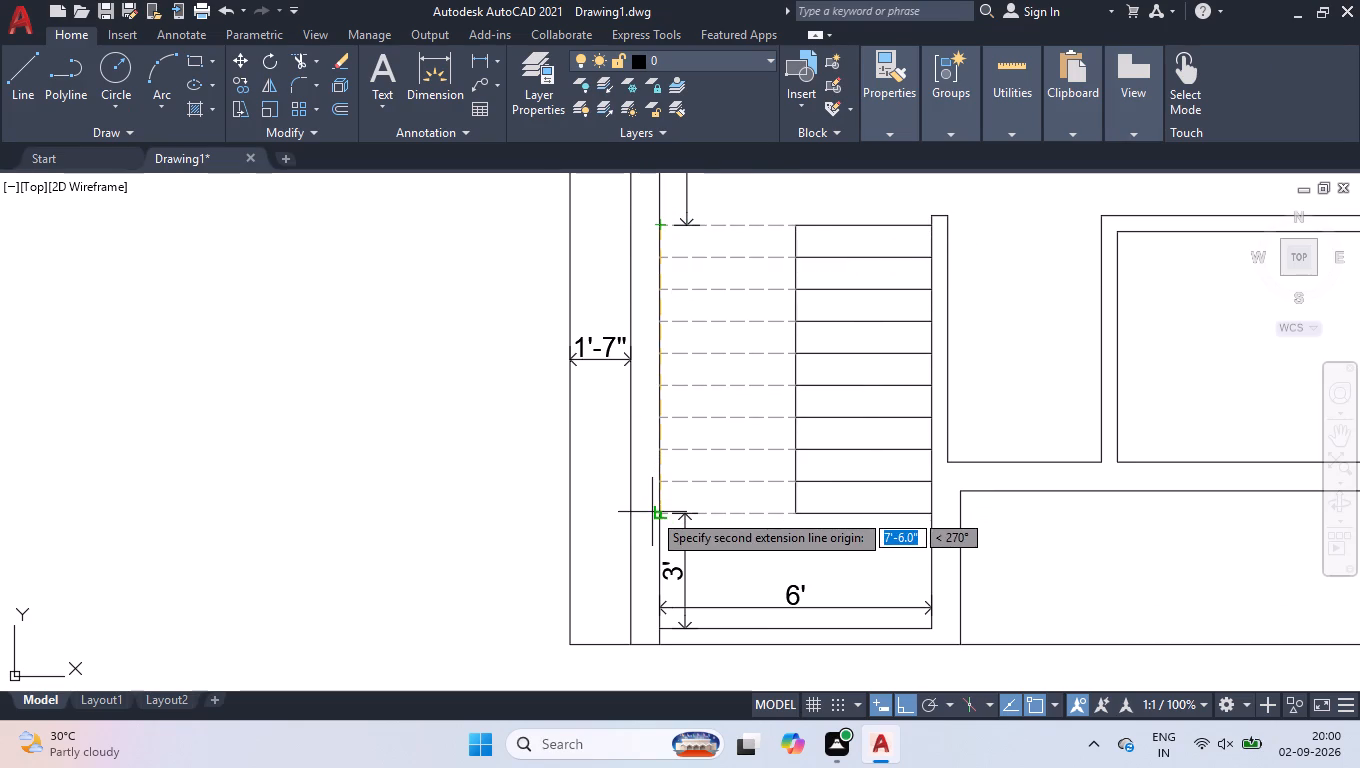
left_click(657, 514)
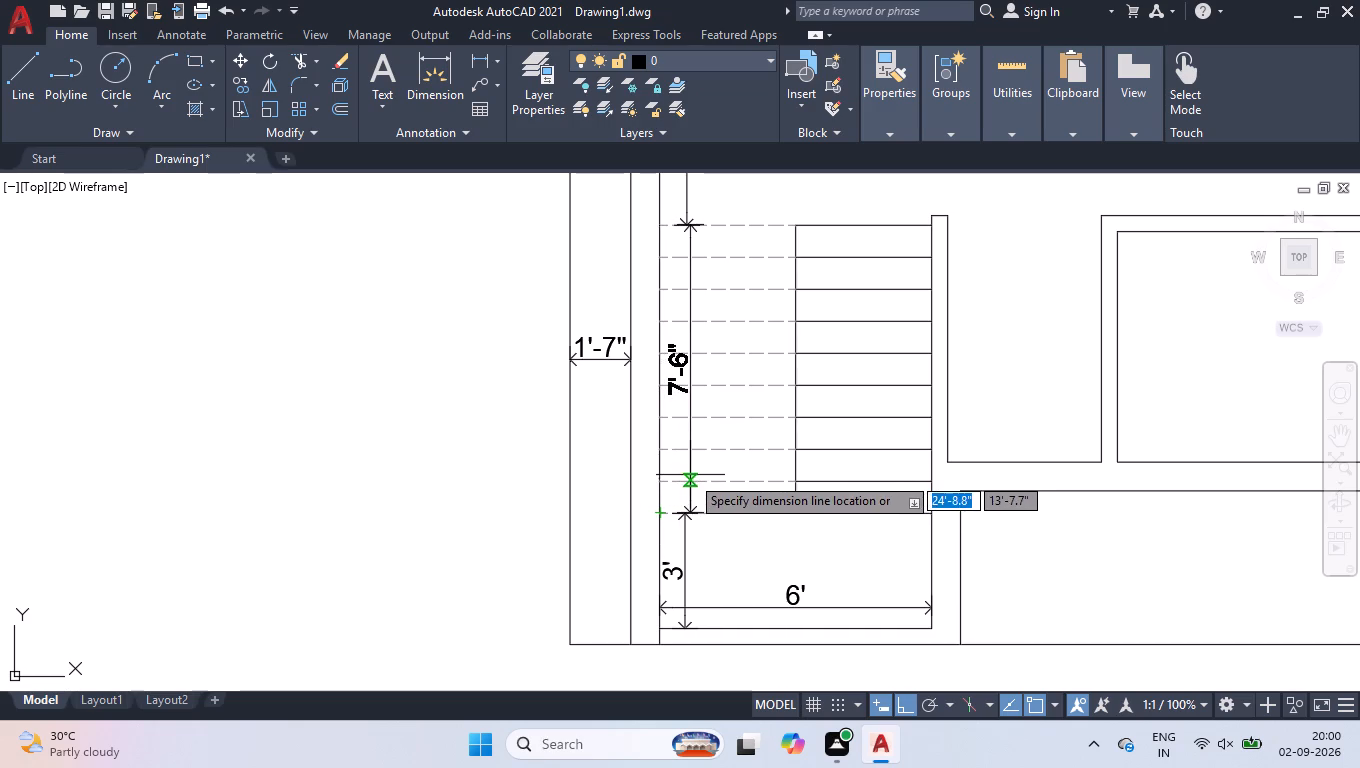
left_click(690, 475)
scroll(747, 573, "down", 1)
scroll(938, 486, "down", 1)
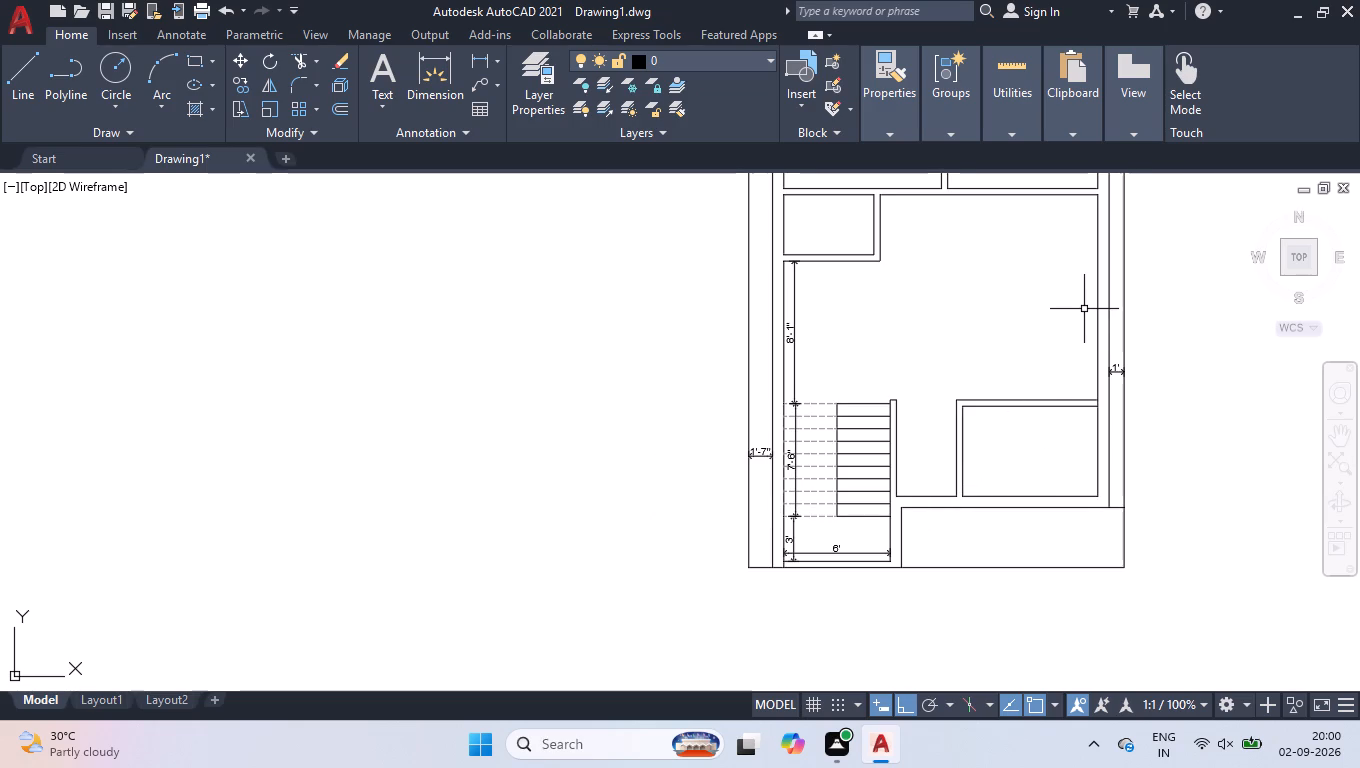
Start inserting the Toilet - top block from DesignCenter's House Designer blocks, with scale 1 and rotation angle 0.
key("ctrl+2")
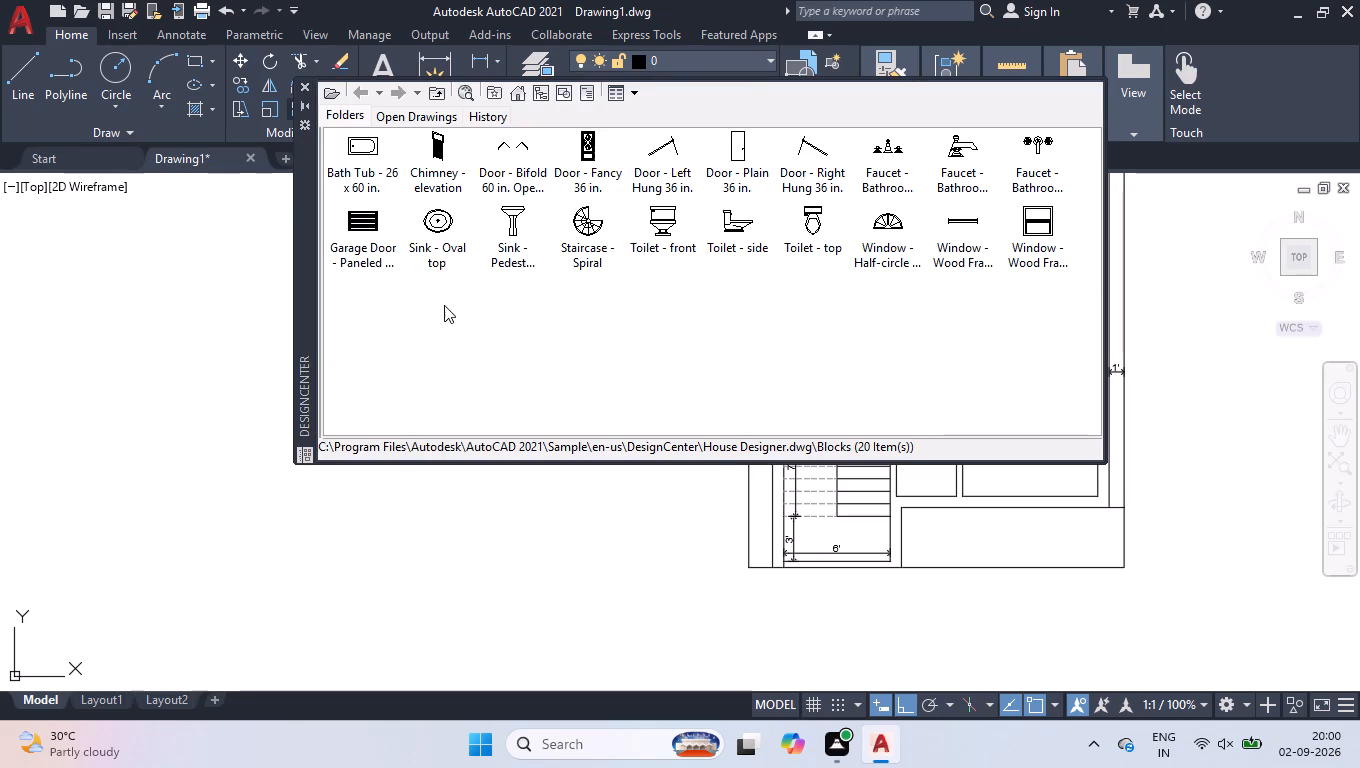
left_click_drag(814, 222, 525, 284)
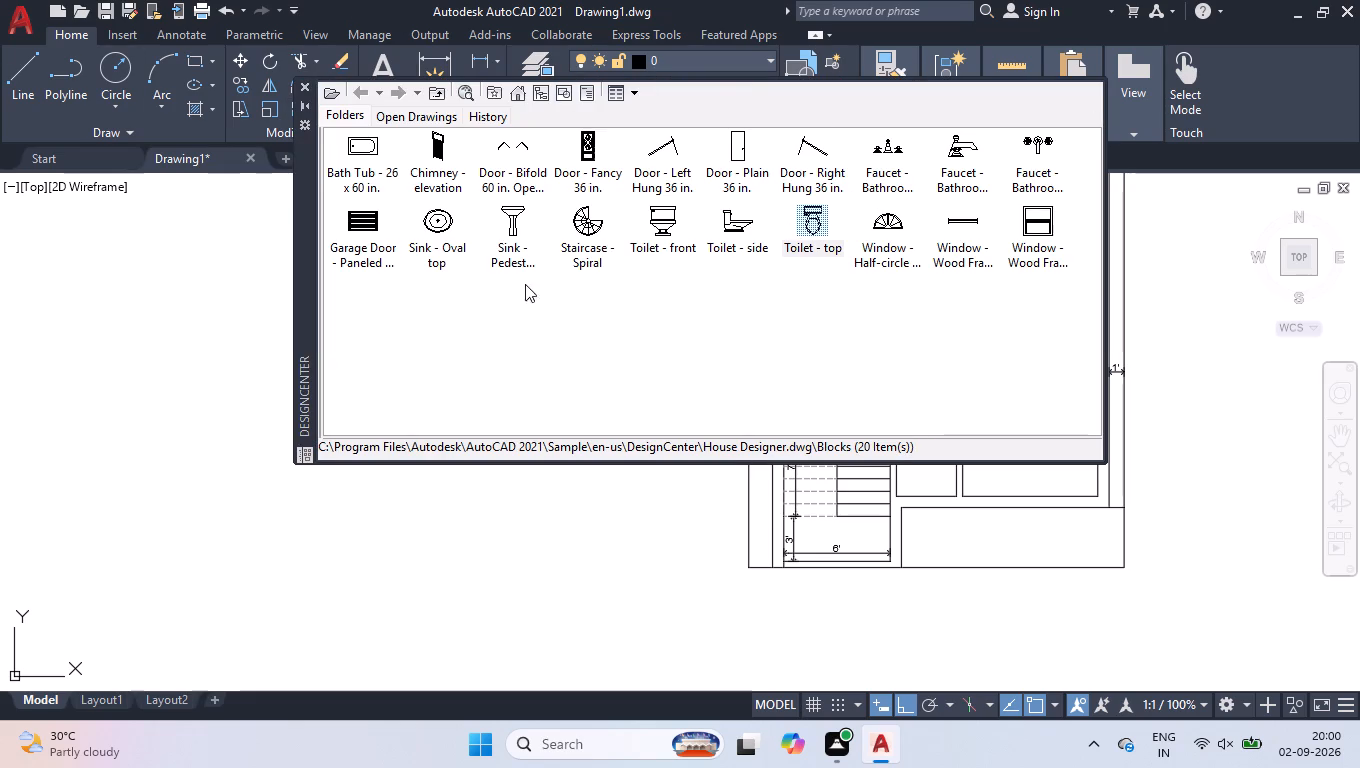
left_click_drag(525, 284, 143, 345)
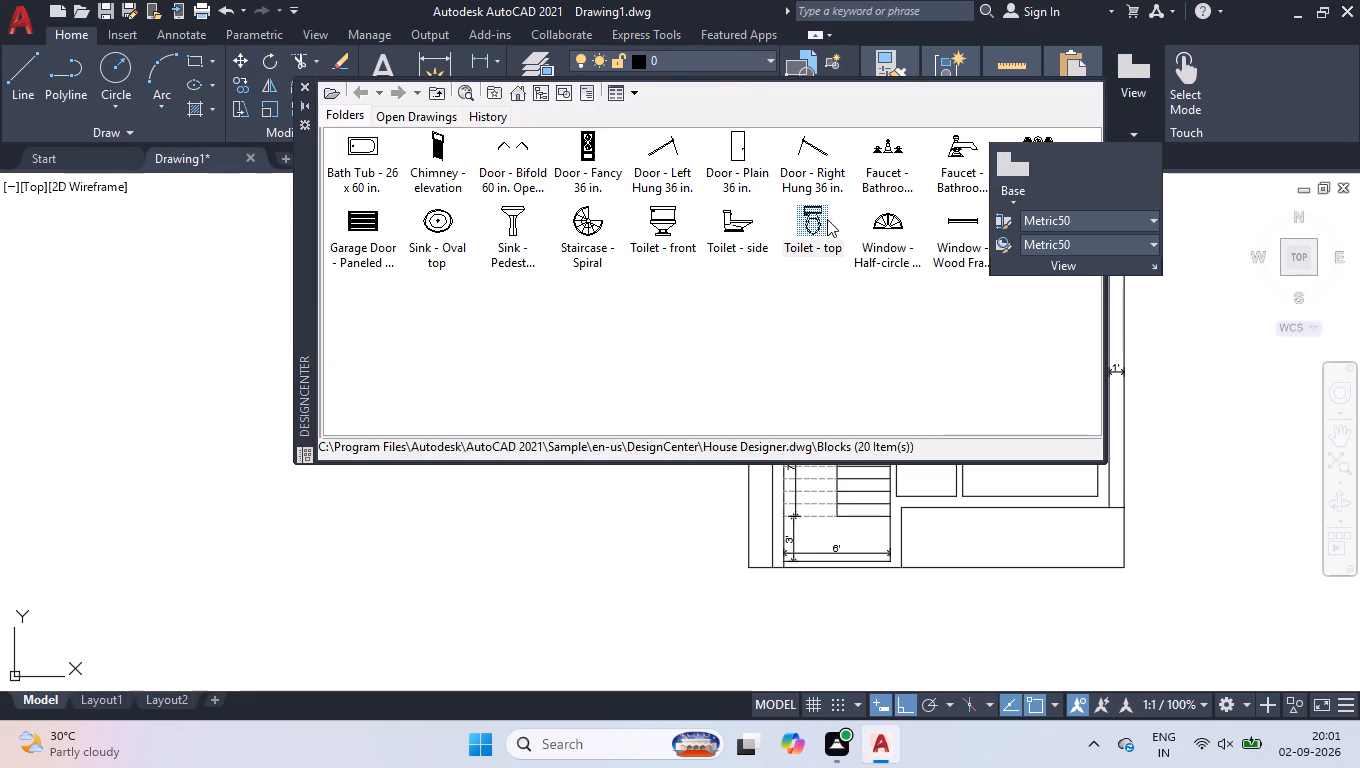
left_click(818, 220)
left_click_drag(818, 220, 263, 326)
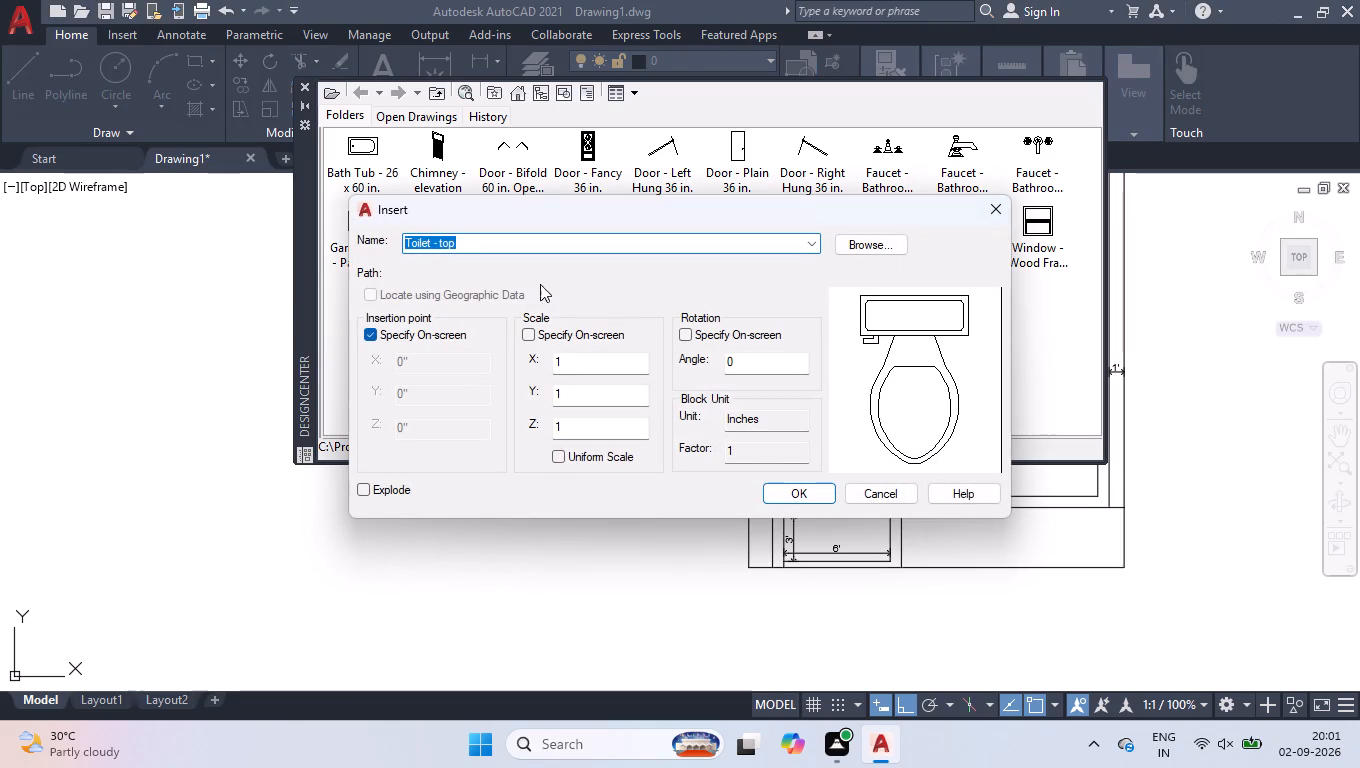
left_click(812, 490)
left_click_drag(823, 213, 383, 347)
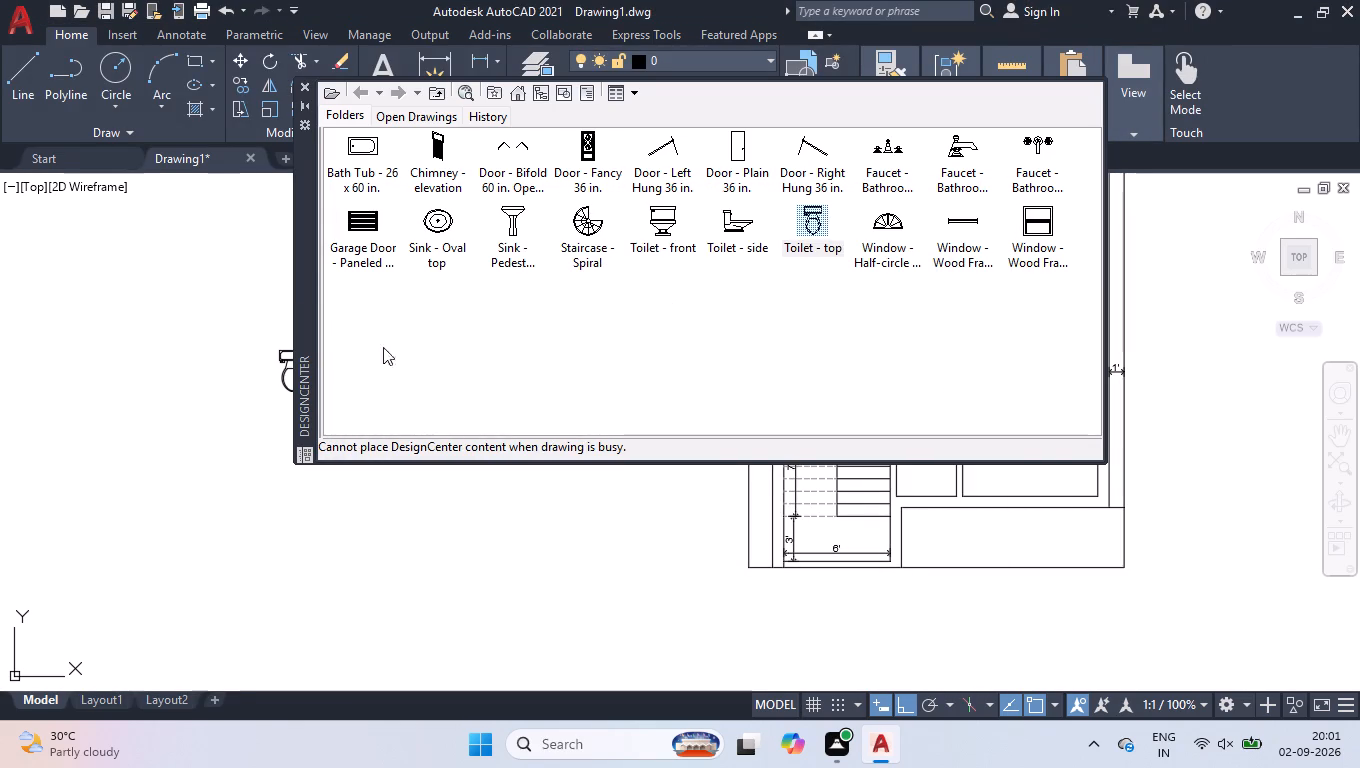
left_click_drag(383, 347, 210, 298)
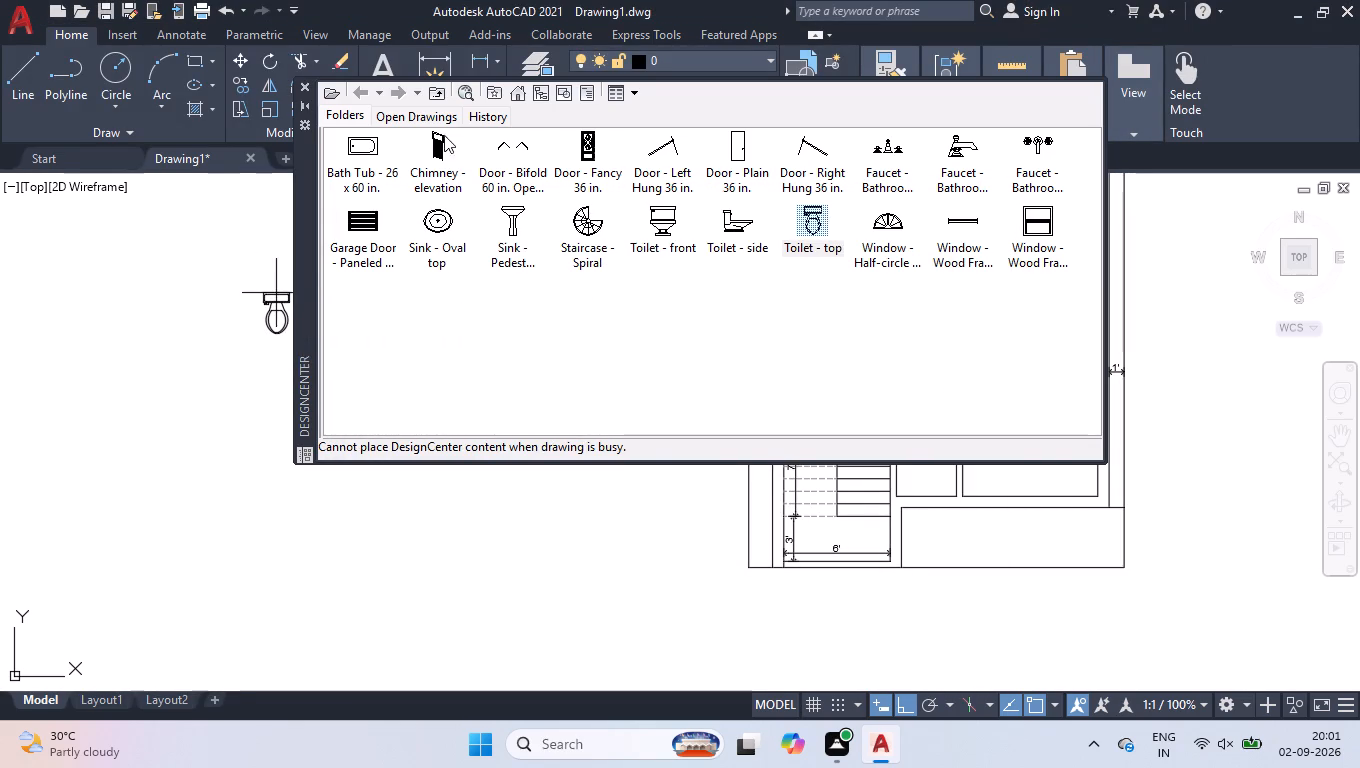
Load Kitchens.dwg into DesignCenter and open its Blocks collection.
left_click(320, 90)
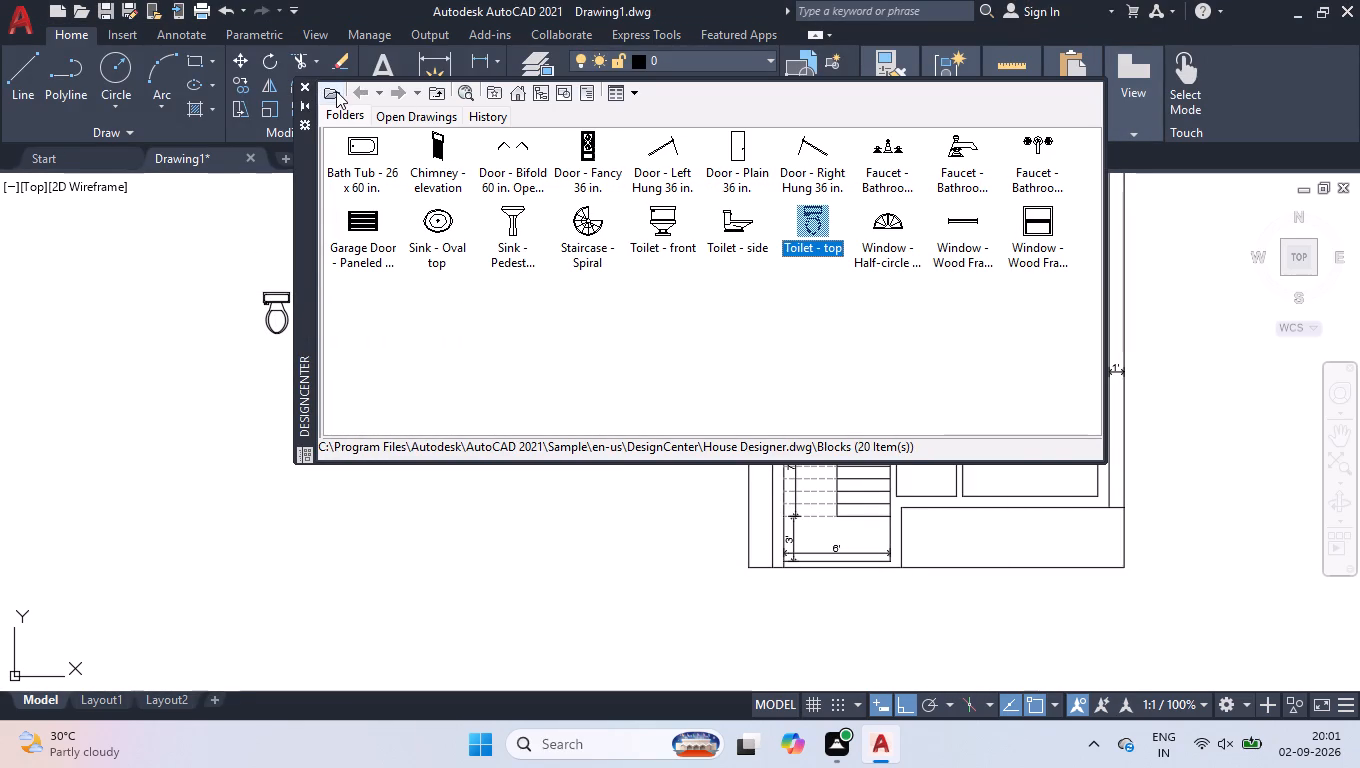
left_click(336, 91)
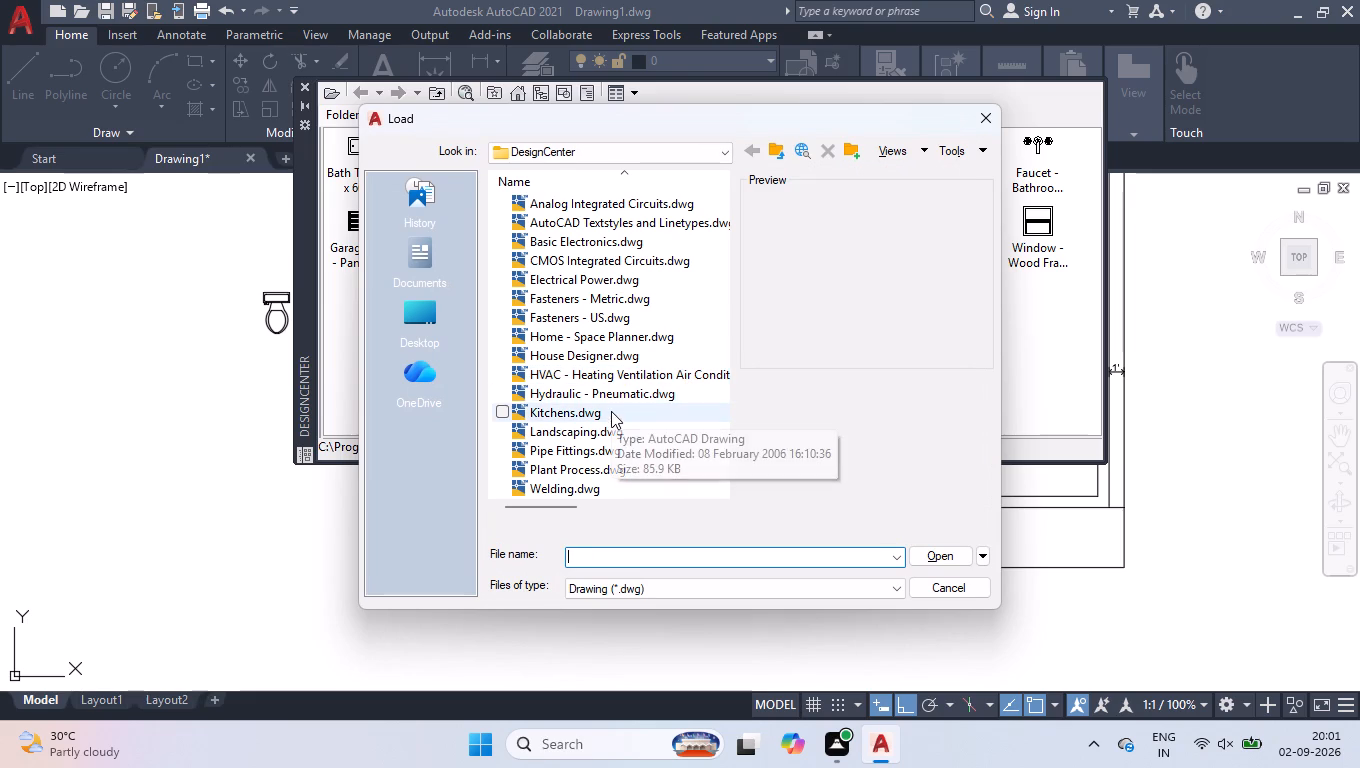
left_click(589, 413)
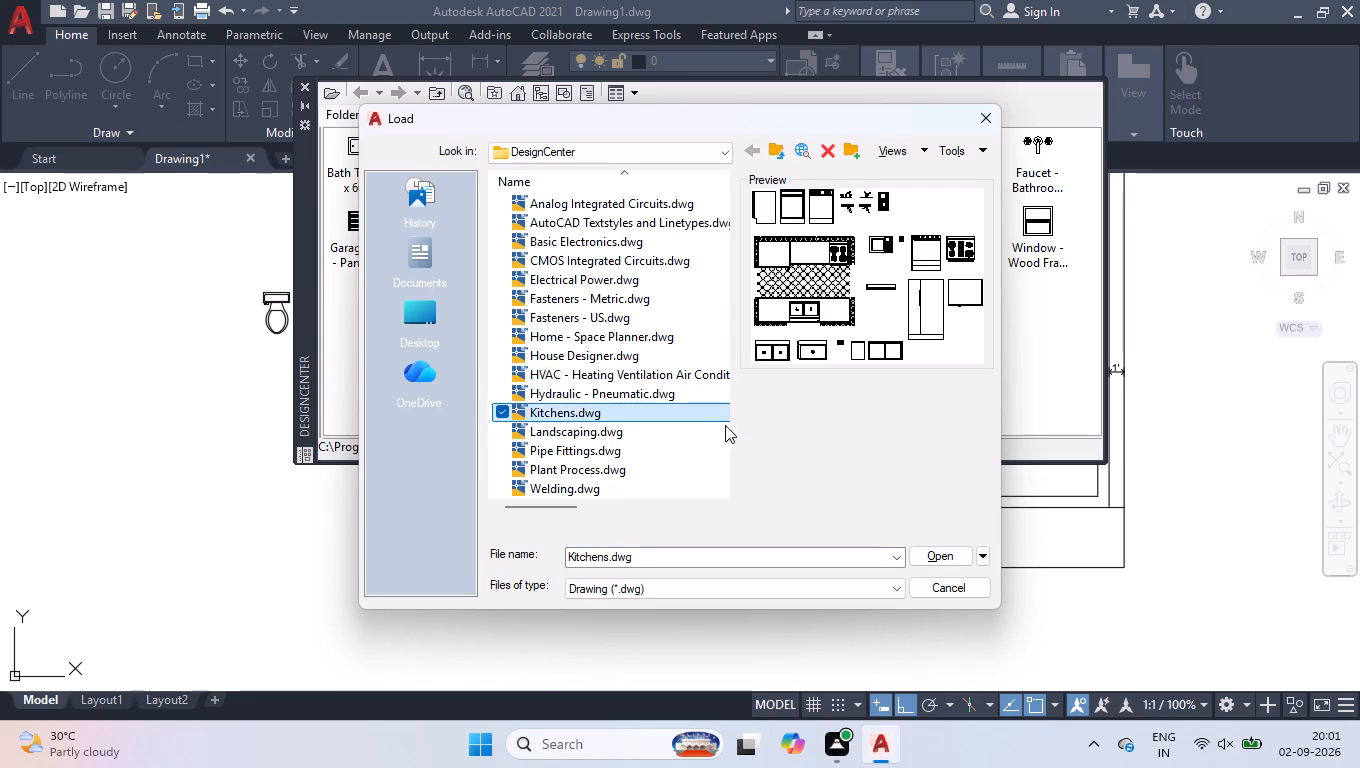
left_click(919, 560)
double_click(354, 137)
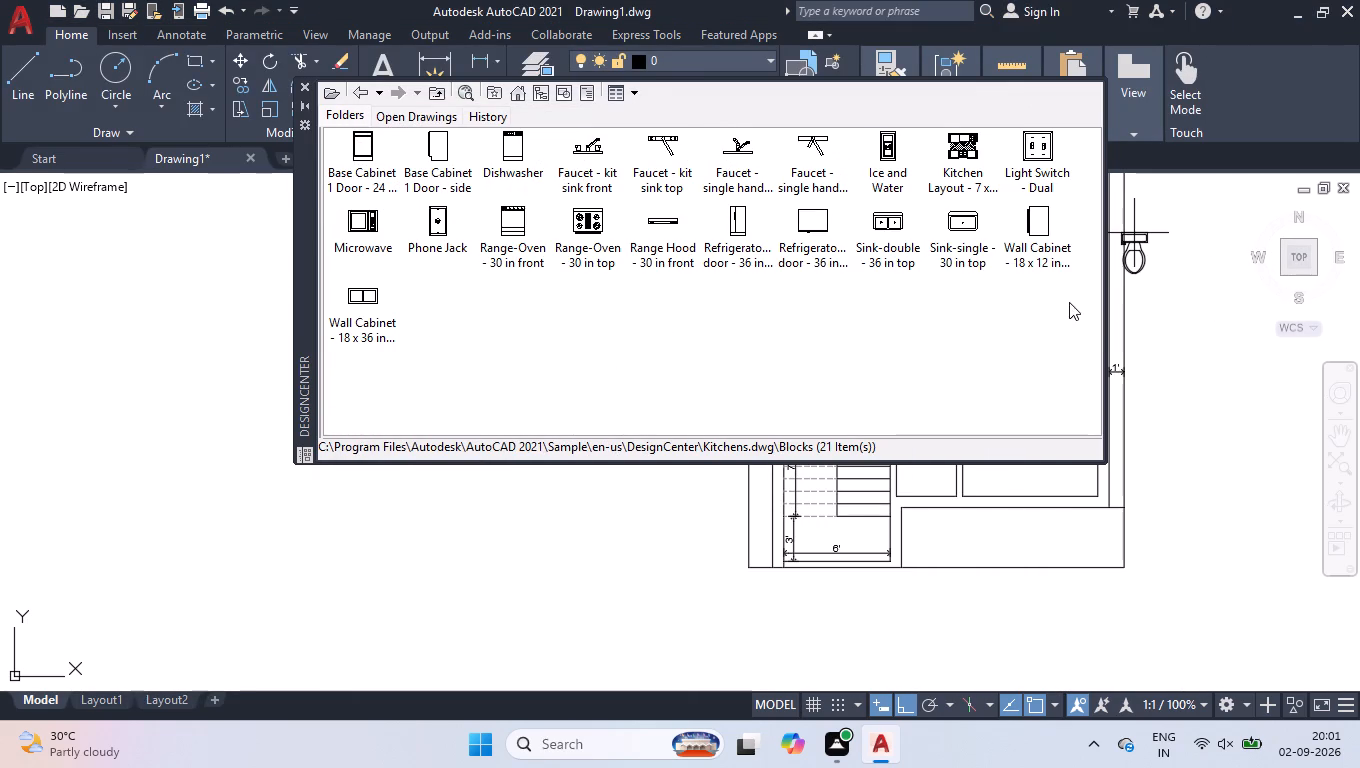
Place the toilet block in the empty space outside the plan's right wall.
left_click(1201, 329)
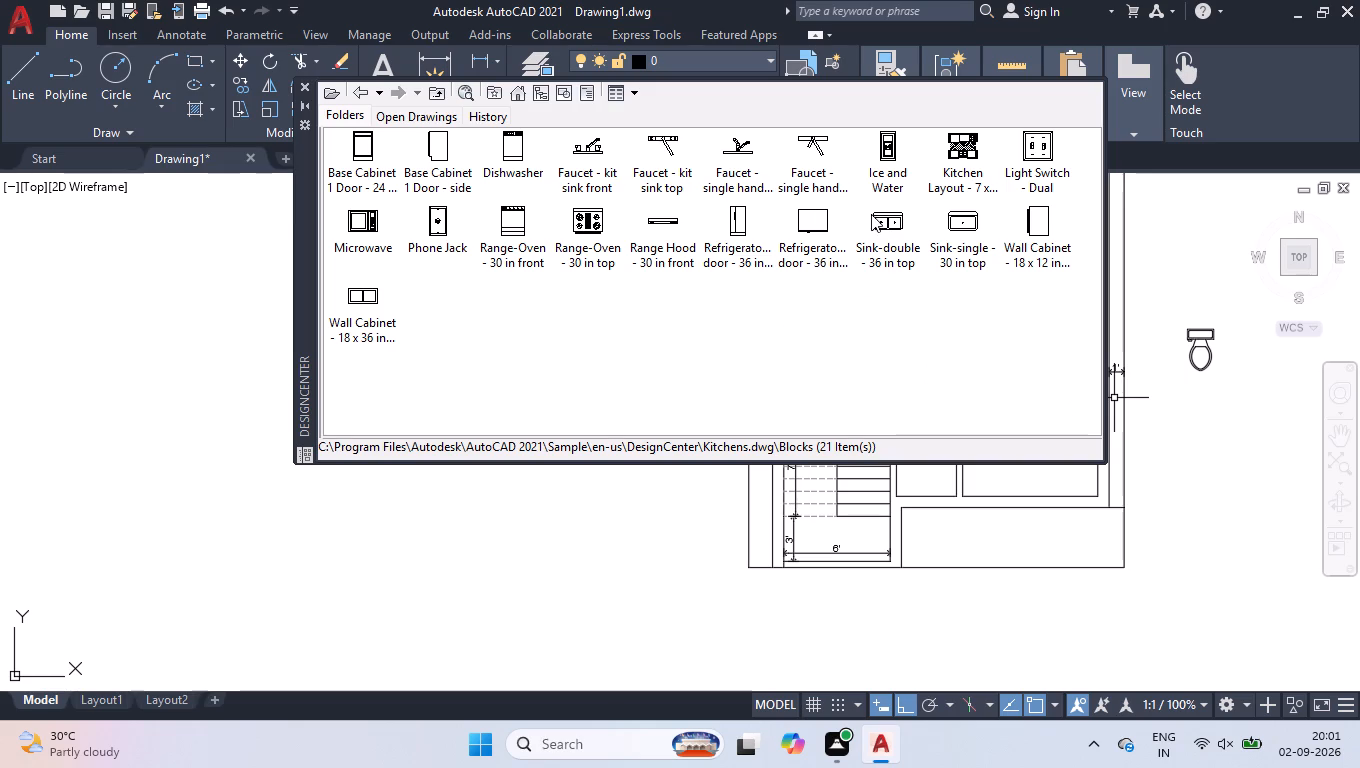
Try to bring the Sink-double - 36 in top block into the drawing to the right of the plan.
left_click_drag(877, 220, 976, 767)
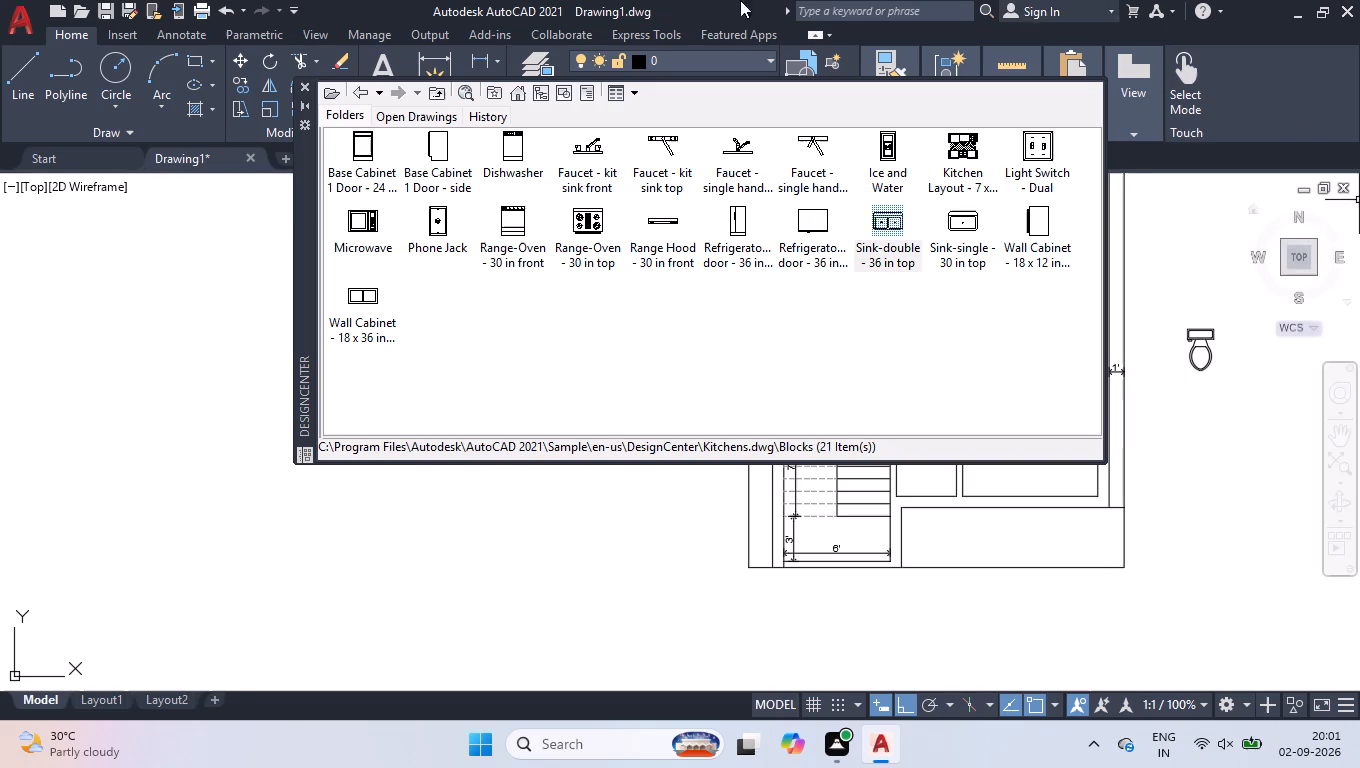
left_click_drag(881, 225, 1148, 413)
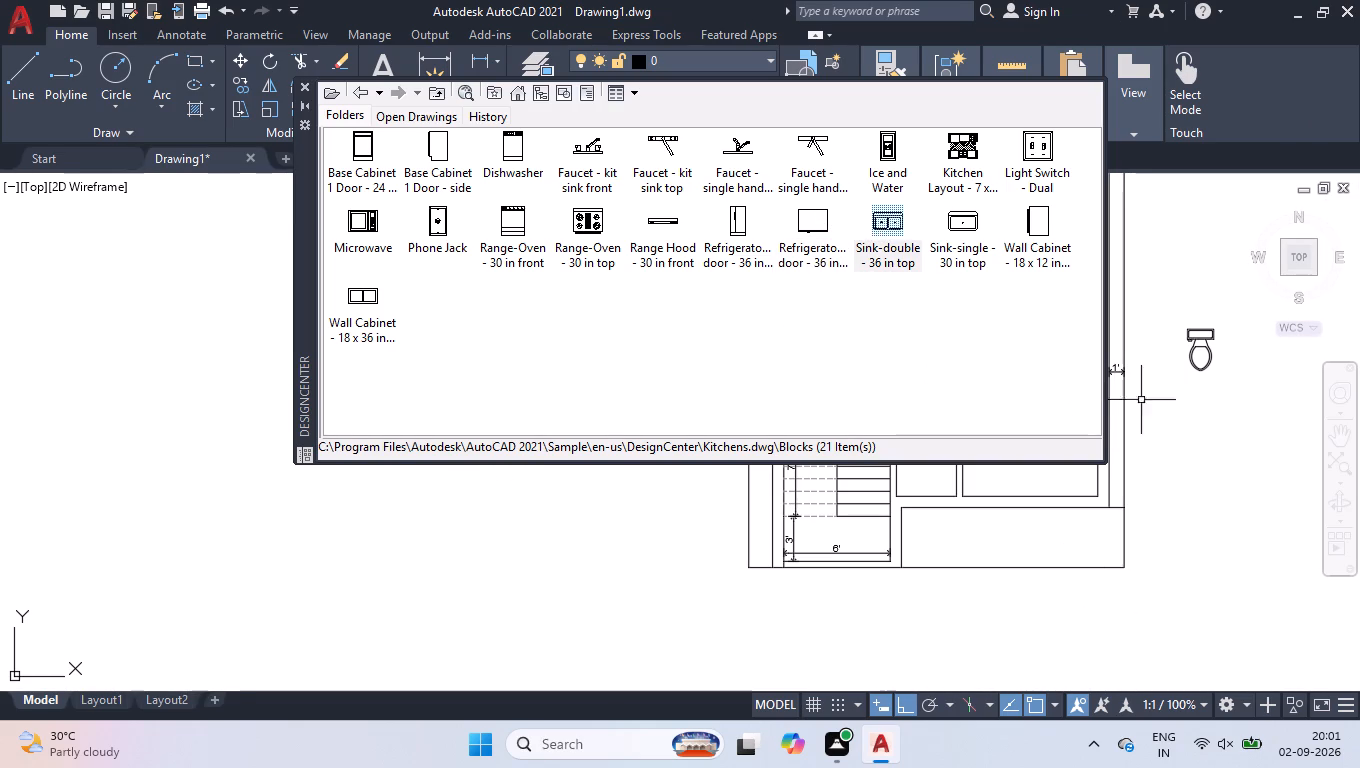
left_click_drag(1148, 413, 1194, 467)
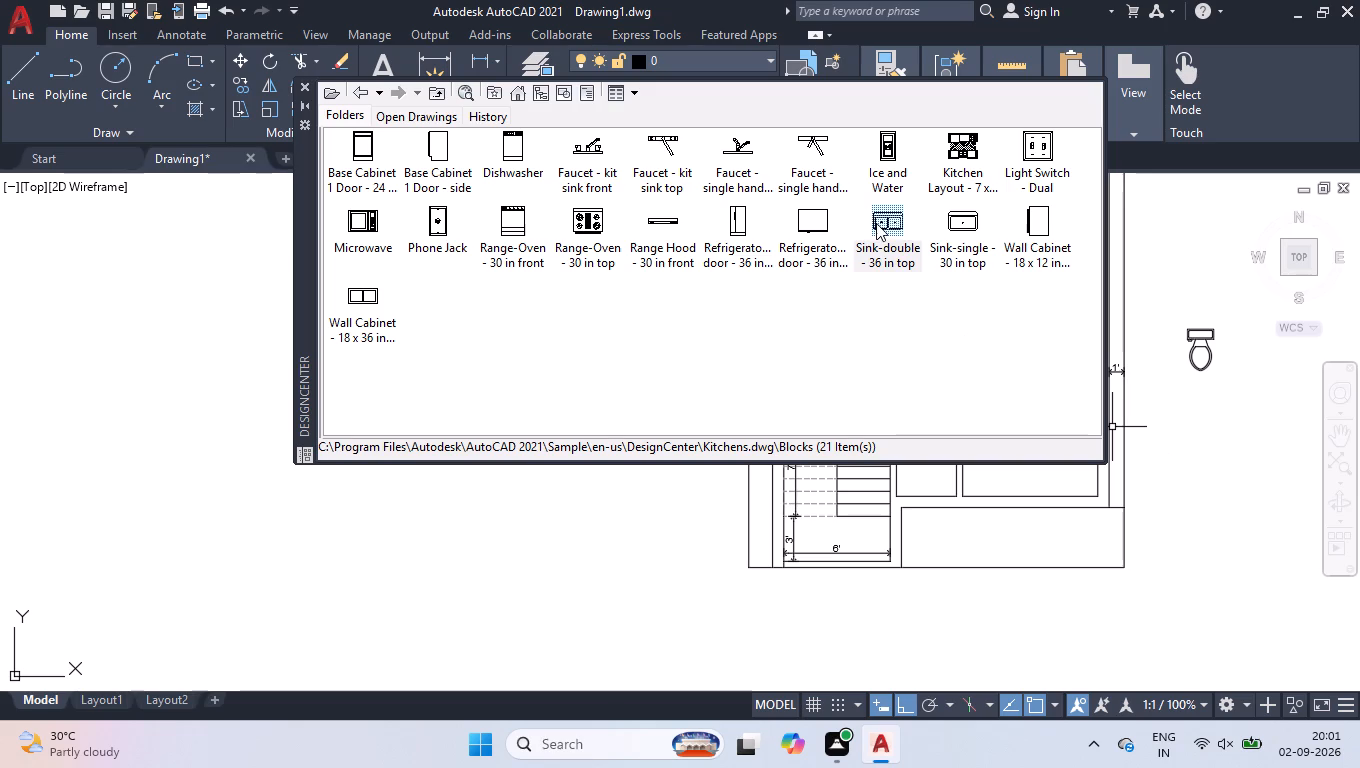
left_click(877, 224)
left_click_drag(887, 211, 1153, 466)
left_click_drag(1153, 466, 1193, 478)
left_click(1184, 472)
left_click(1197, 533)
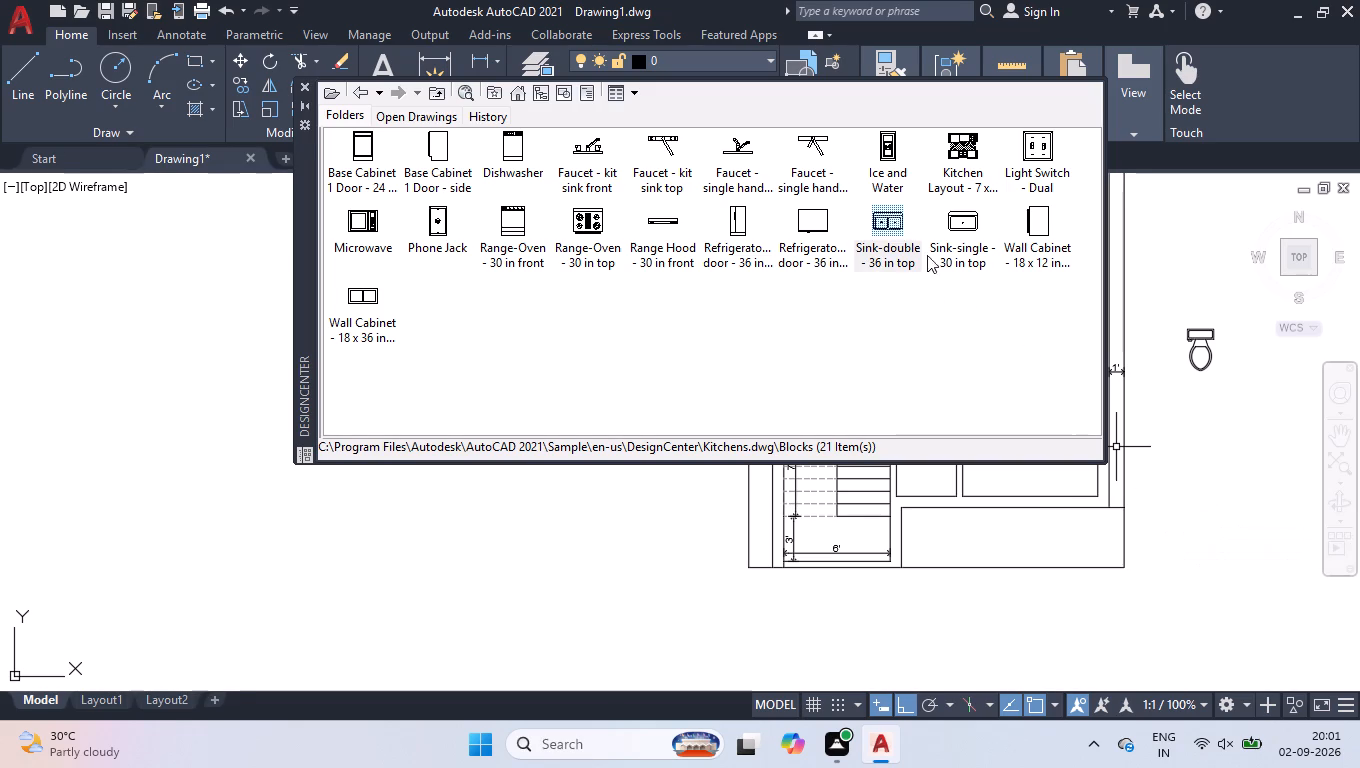
Insert the Sink-double - 36 in top block at scale 1 and angle 0, outside the plan below the toilet.
double_click(885, 222)
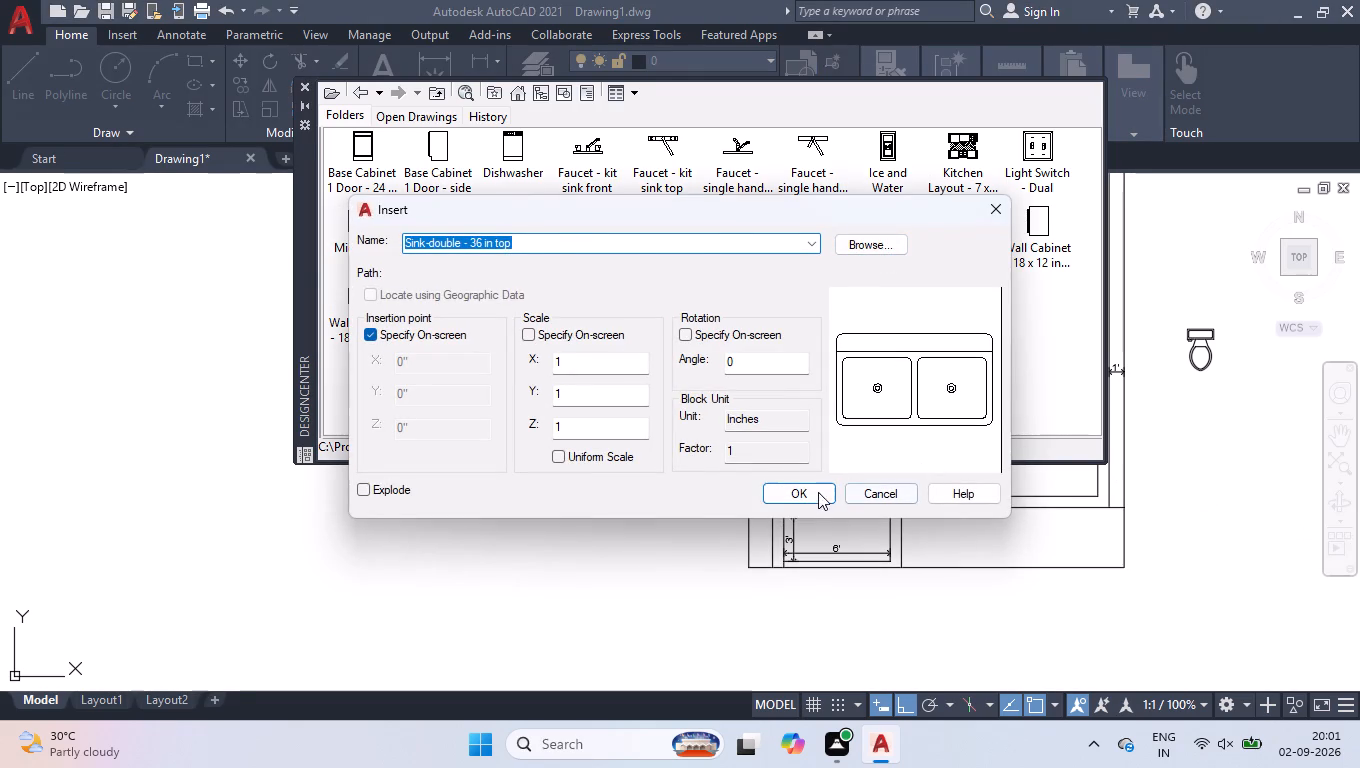
left_click(814, 497)
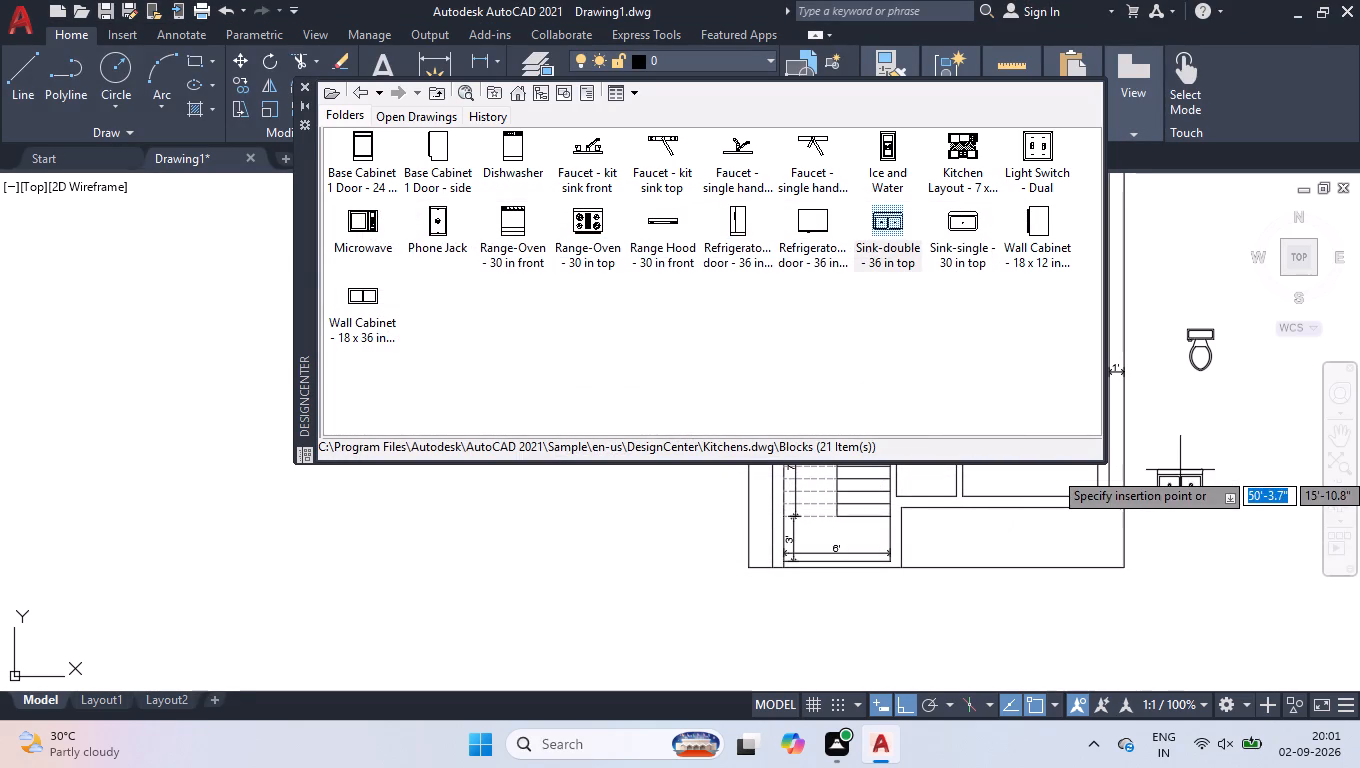
left_click(1186, 476)
Insert the Range-Oven - 30 in top block at scale 1 and angle 0, outside the plan below the double sink.
left_click_drag(586, 222, 814, 418)
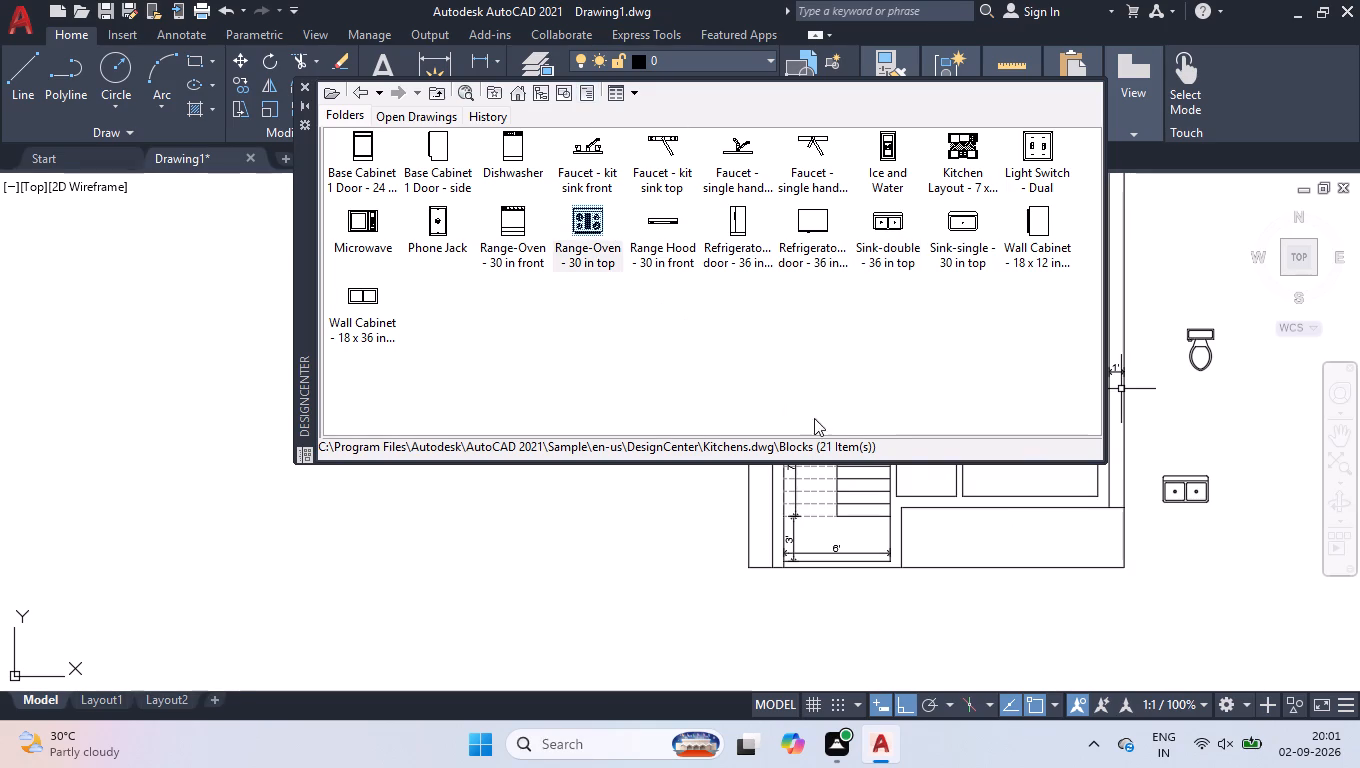
left_click_drag(814, 418, 1141, 560)
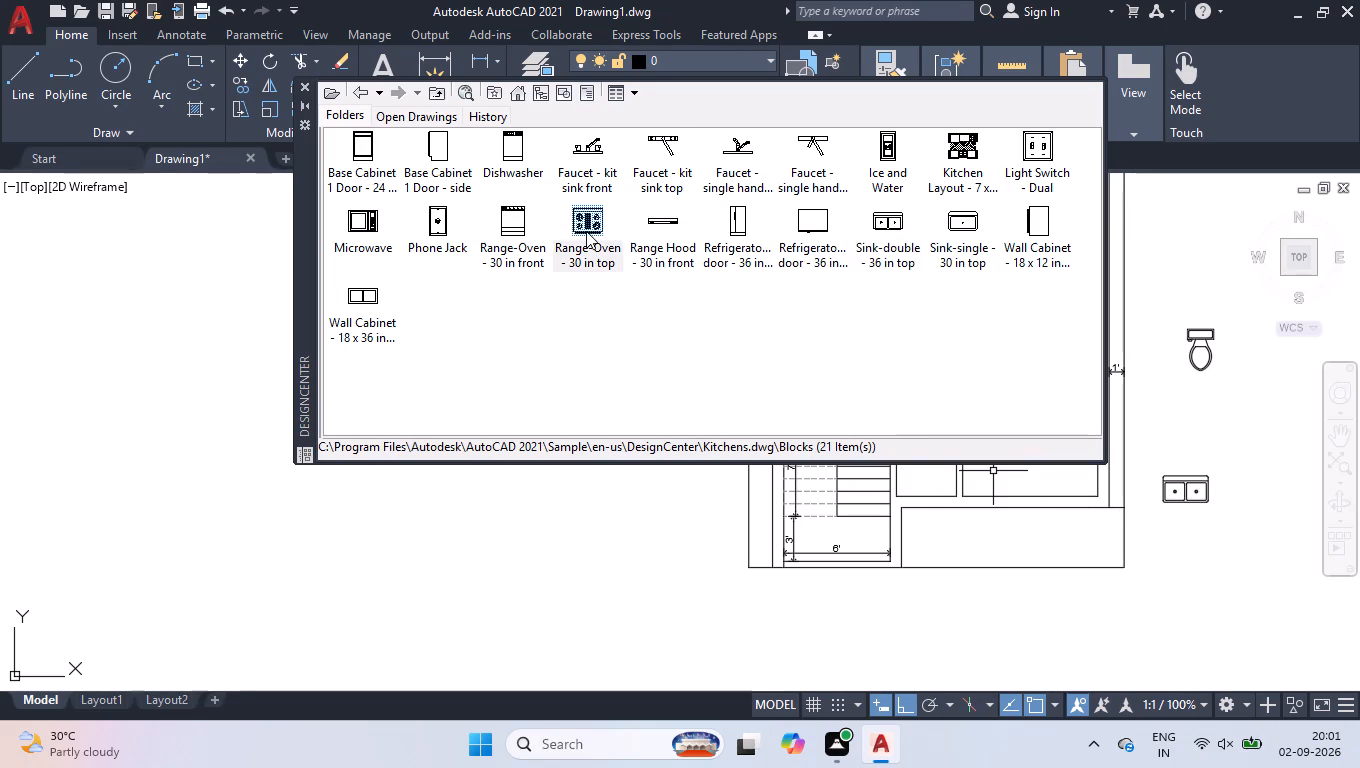
double_click(588, 231)
double_click(589, 218)
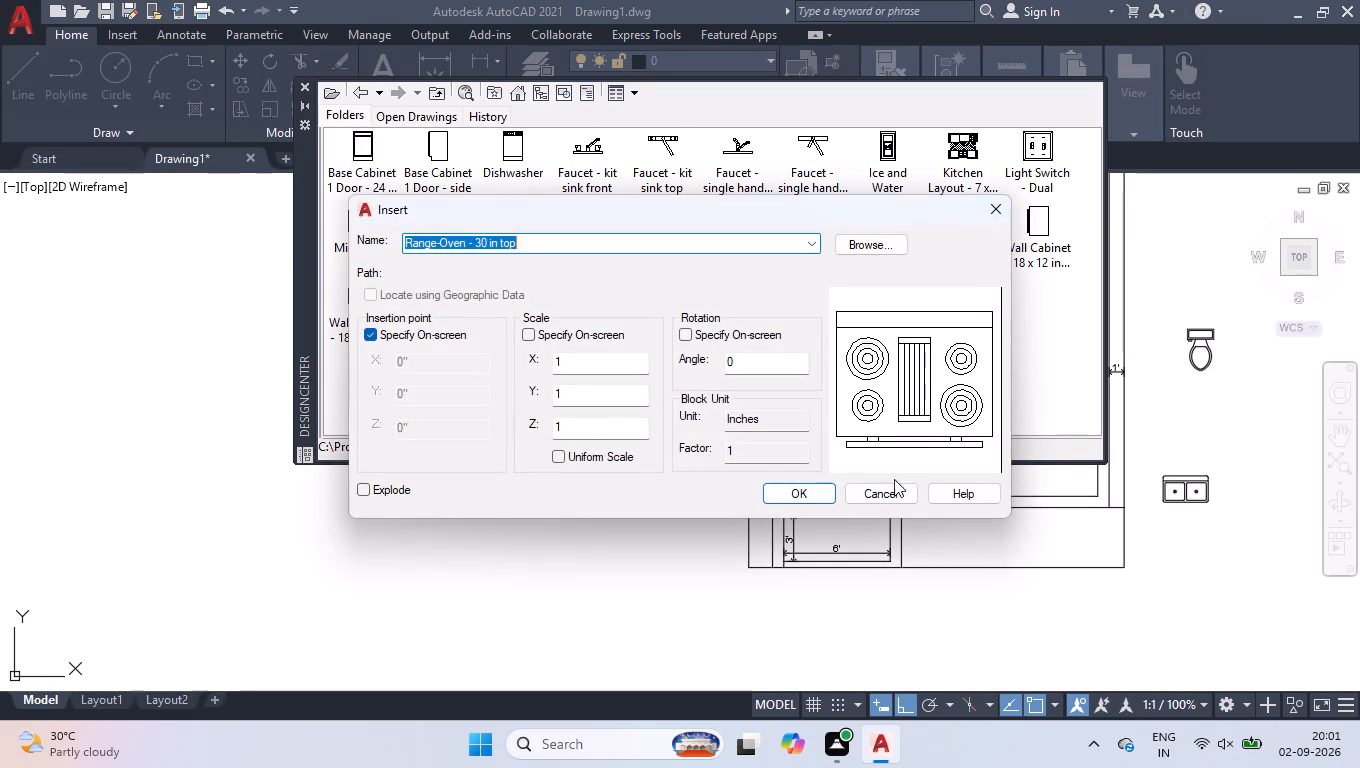
left_click(827, 489)
left_click_drag(589, 210, 1058, 497)
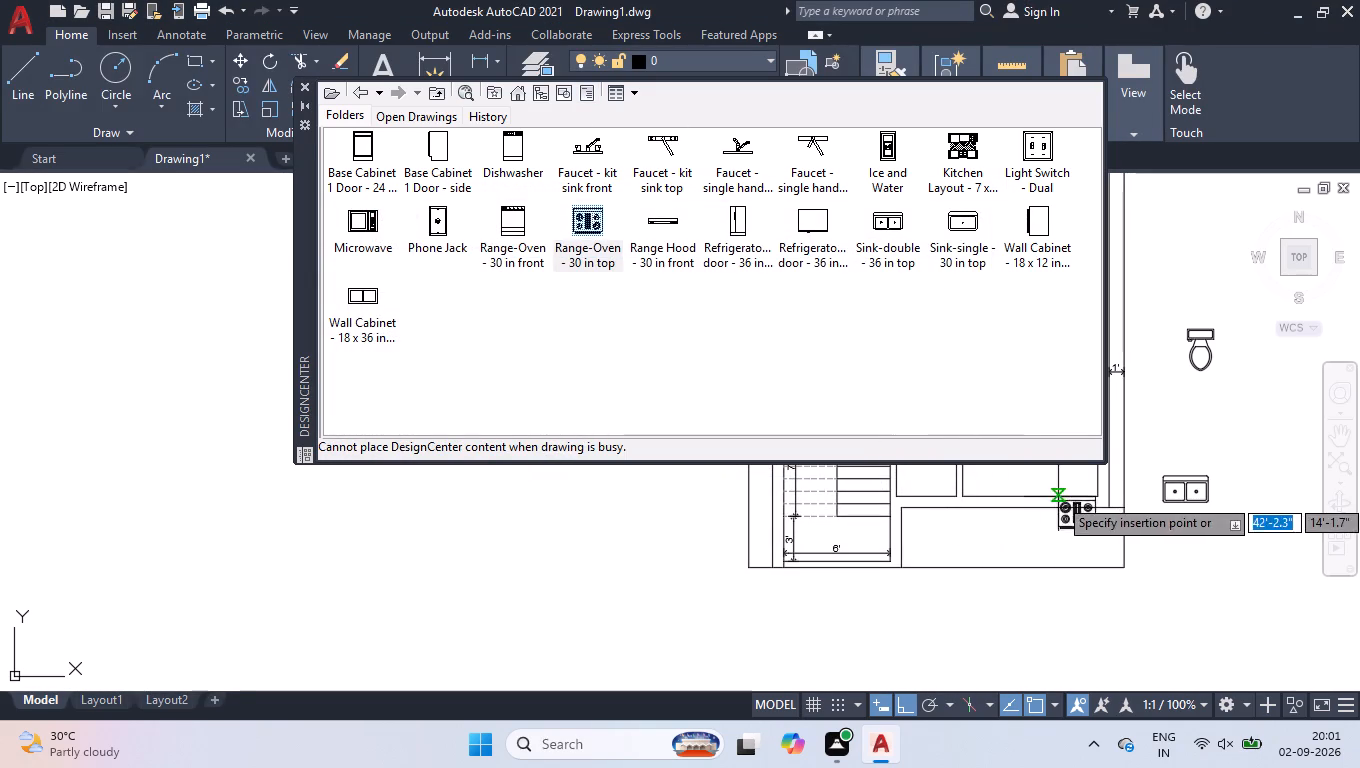
left_click_drag(1058, 497, 1186, 573)
left_click(1187, 570)
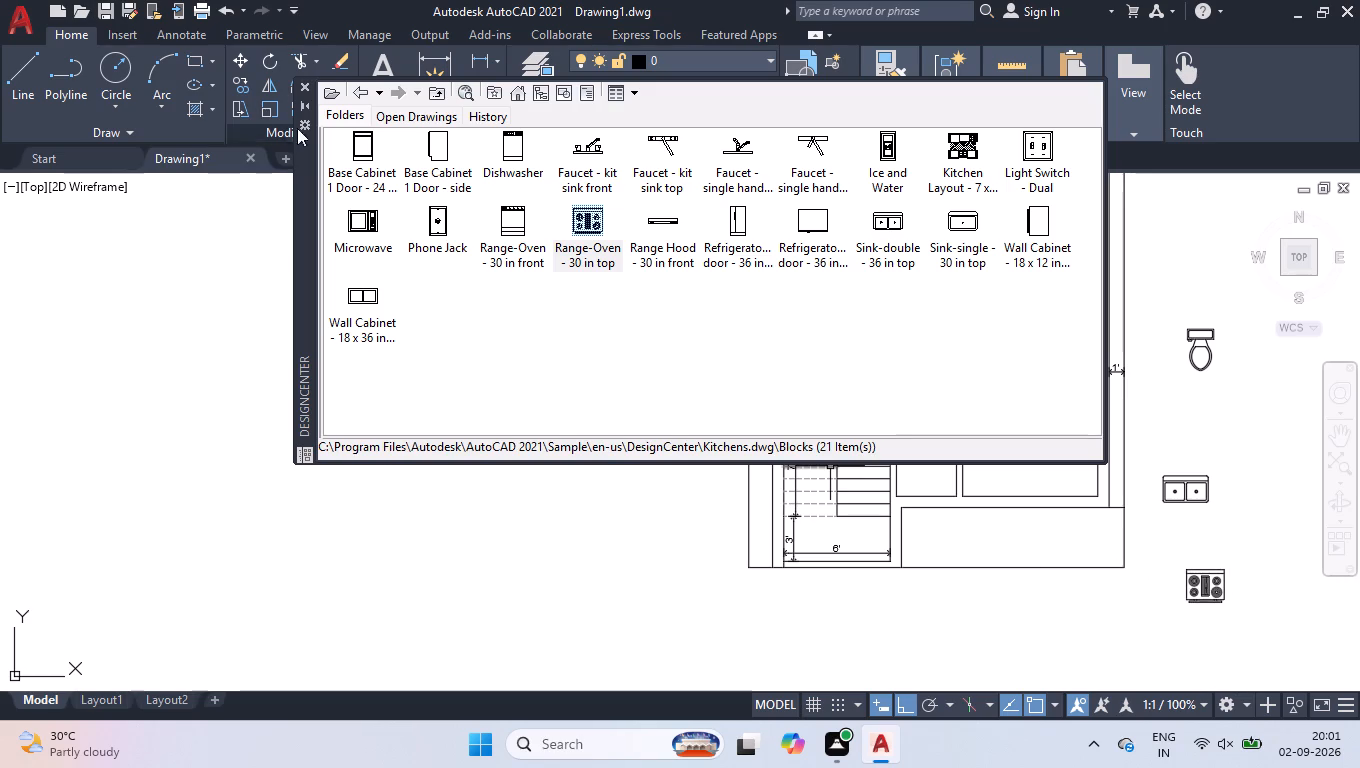
Load Home - Space Planner.dwg into DesignCenter and open its Blocks collection.
left_click(334, 97)
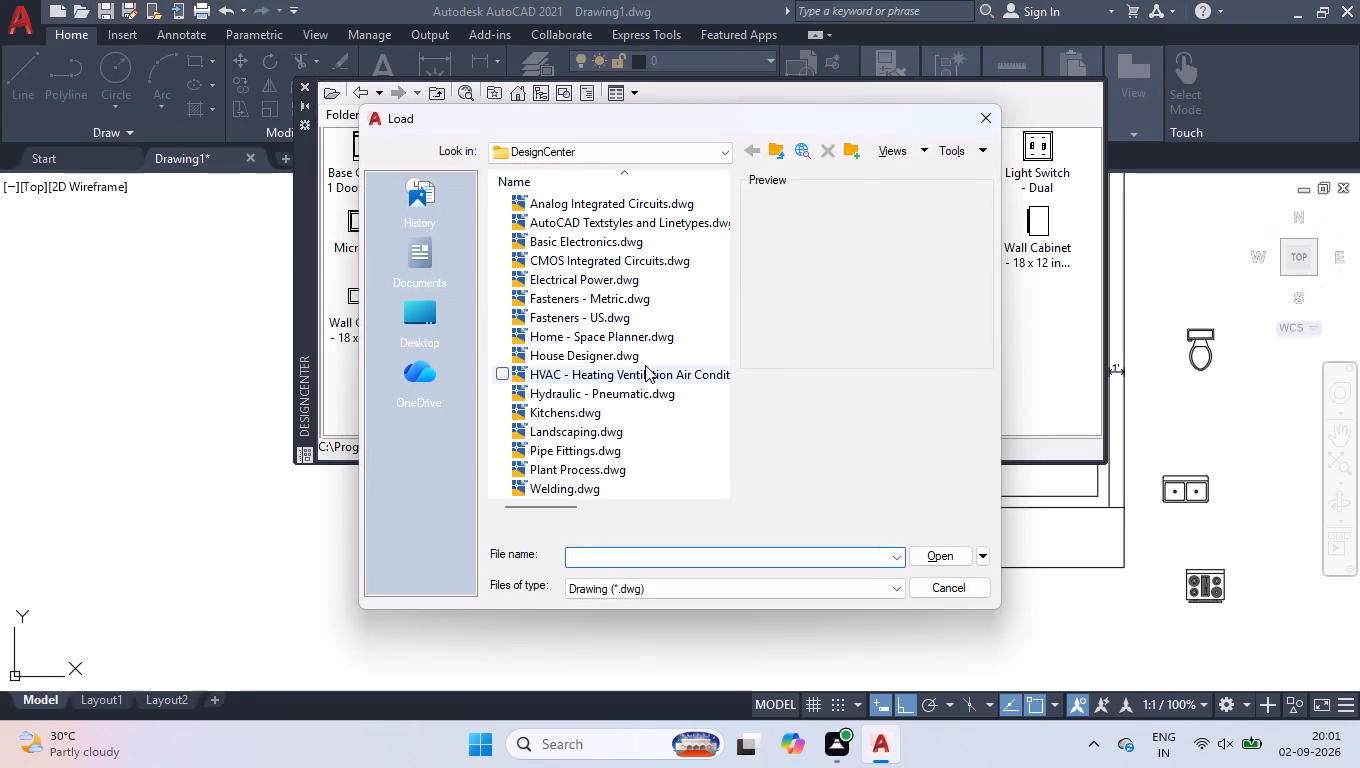
left_click(645, 345)
left_click(944, 559)
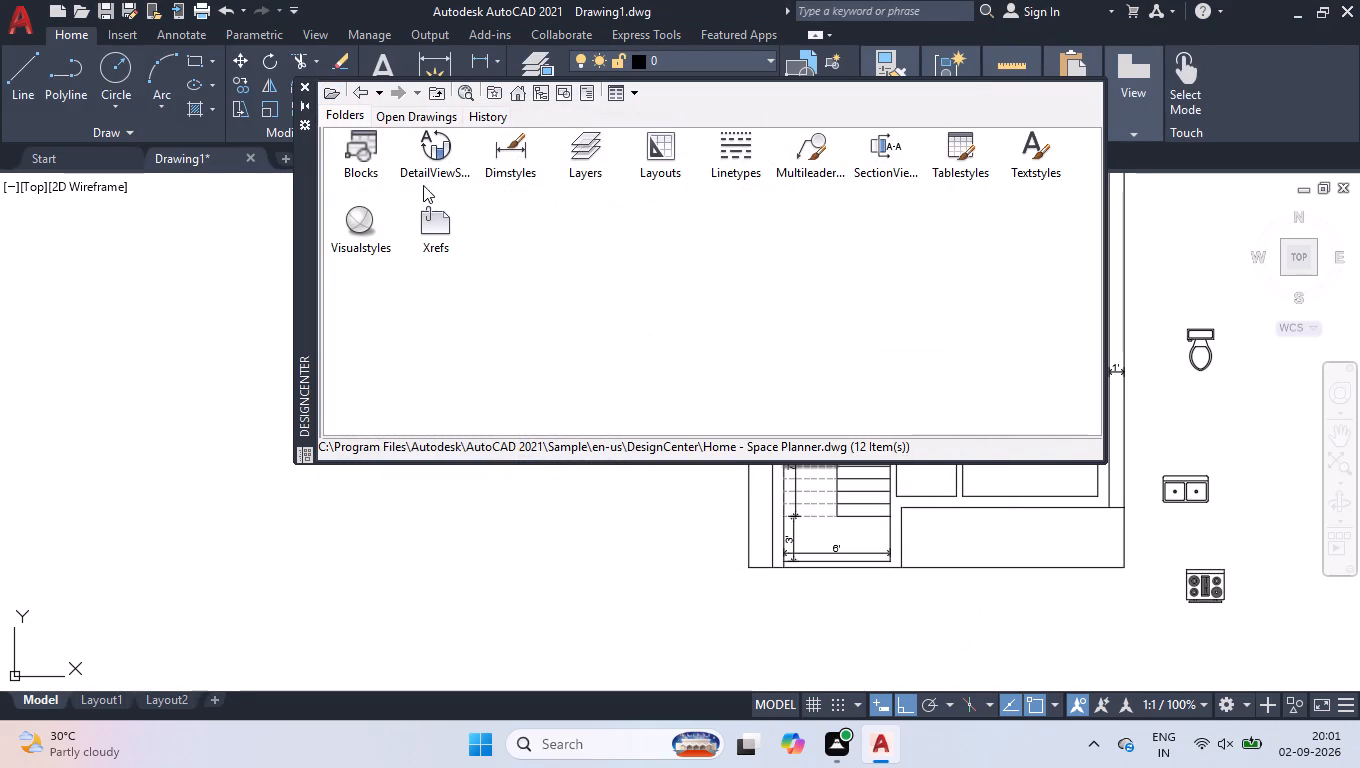
double_click(365, 149)
Insert the Bed - Queen block at scale 1 and angle 0 in the empty area left of the plan.
left_click_drag(365, 149, 194, 362)
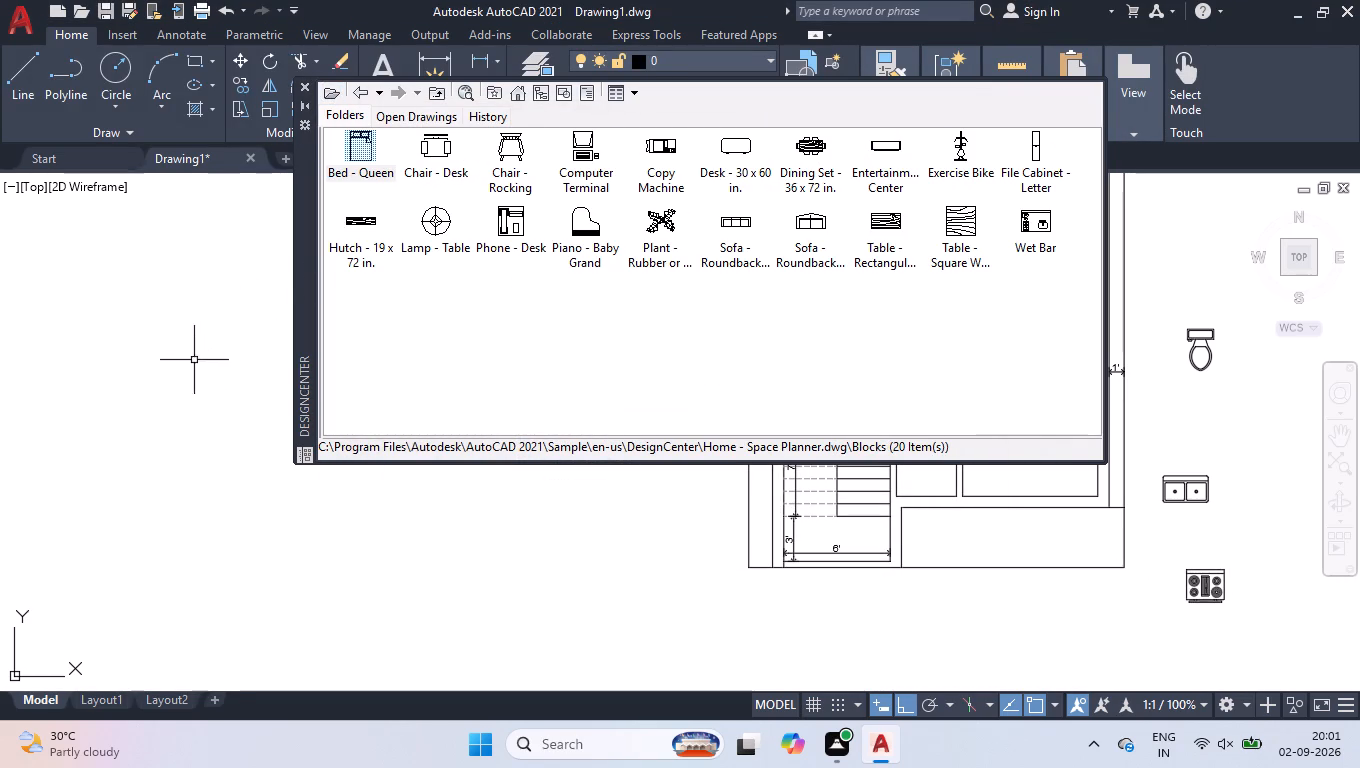
double_click(367, 137)
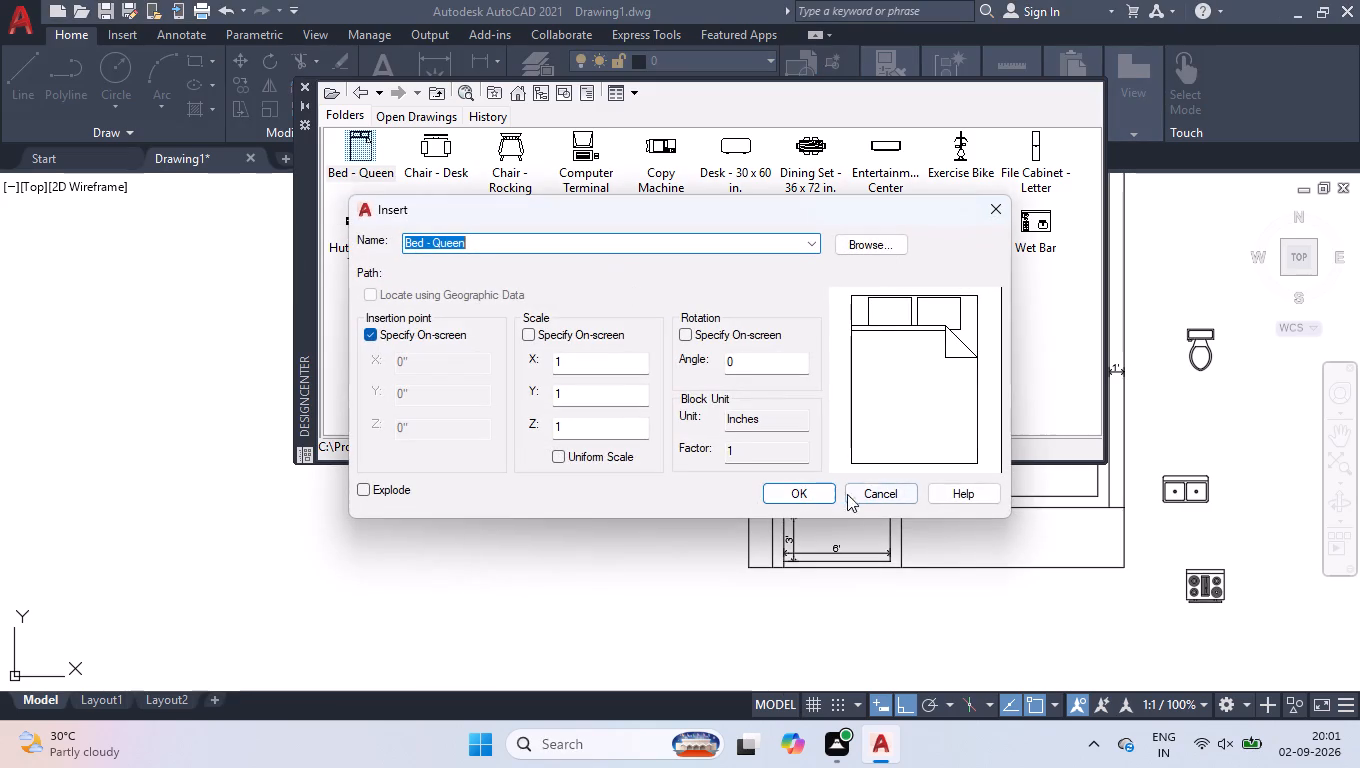
left_click_drag(805, 487, 809, 502)
left_click_drag(366, 142, 205, 247)
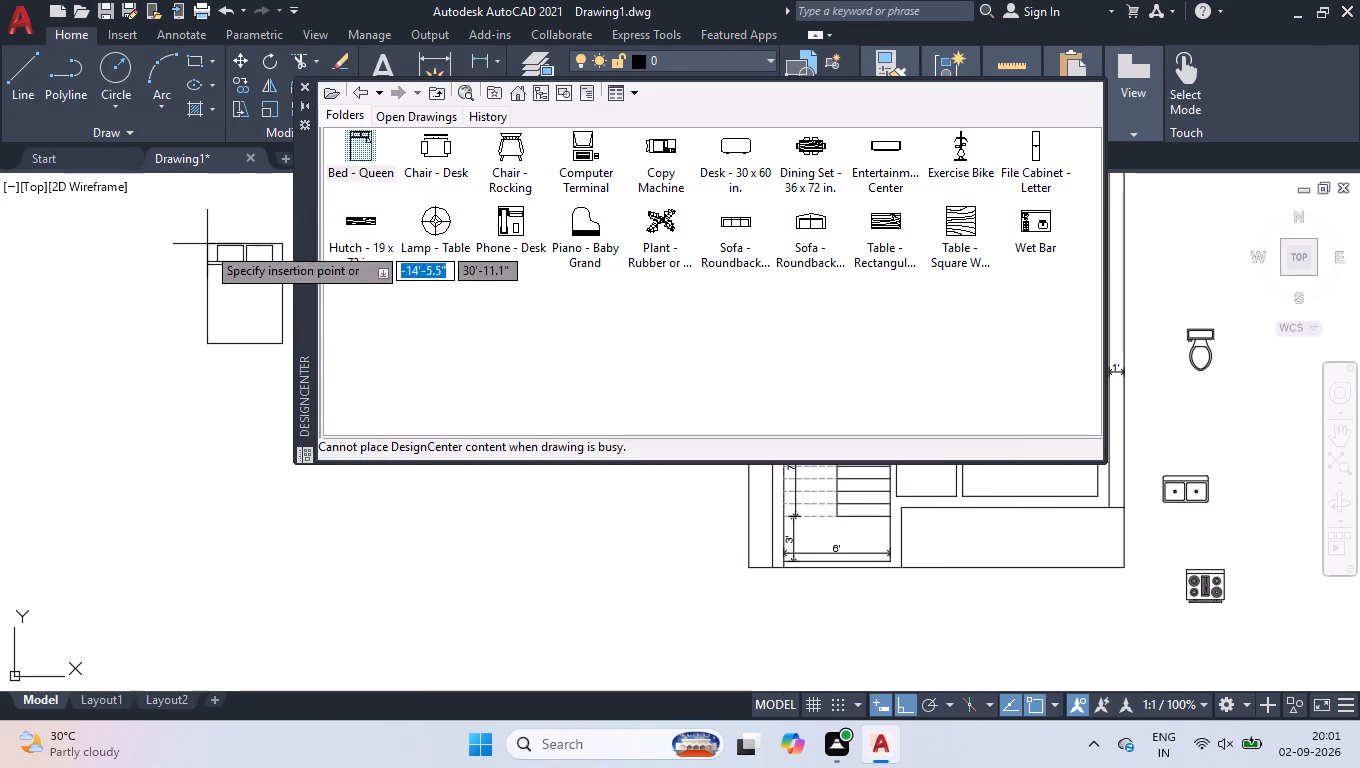
left_click_drag(205, 247, 116, 256)
left_click(114, 256)
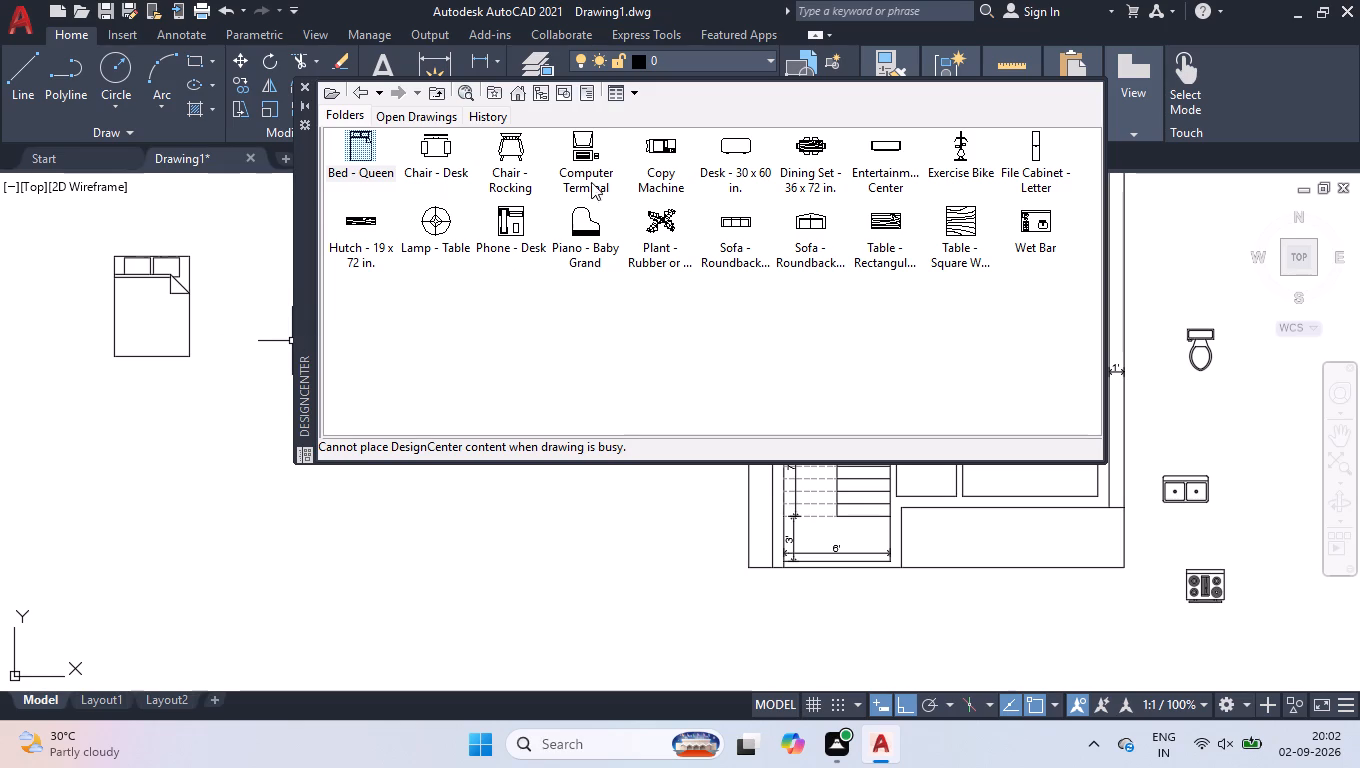
Insert the Dining Set - 36 x 72 in. block at scale 1 and angle 0, below the queen bed.
double_click(816, 139)
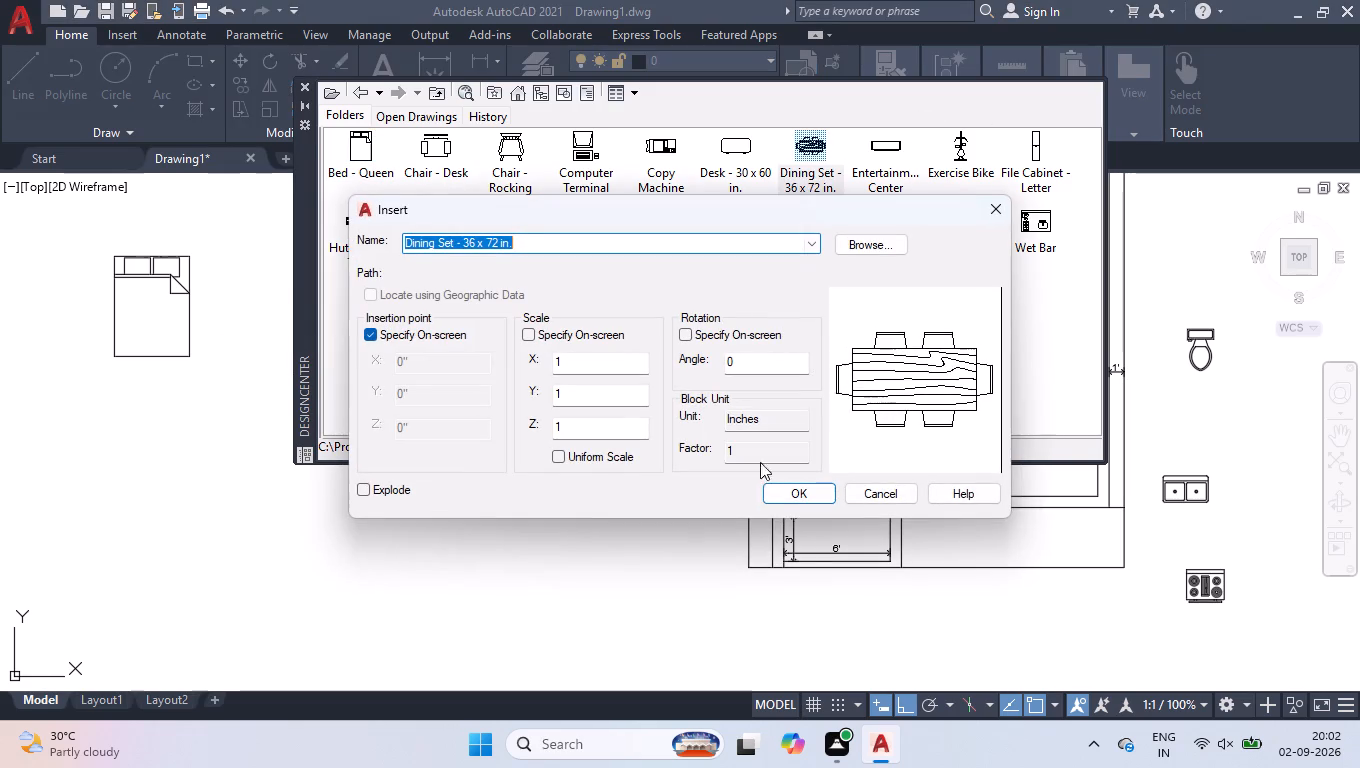
key("Return")
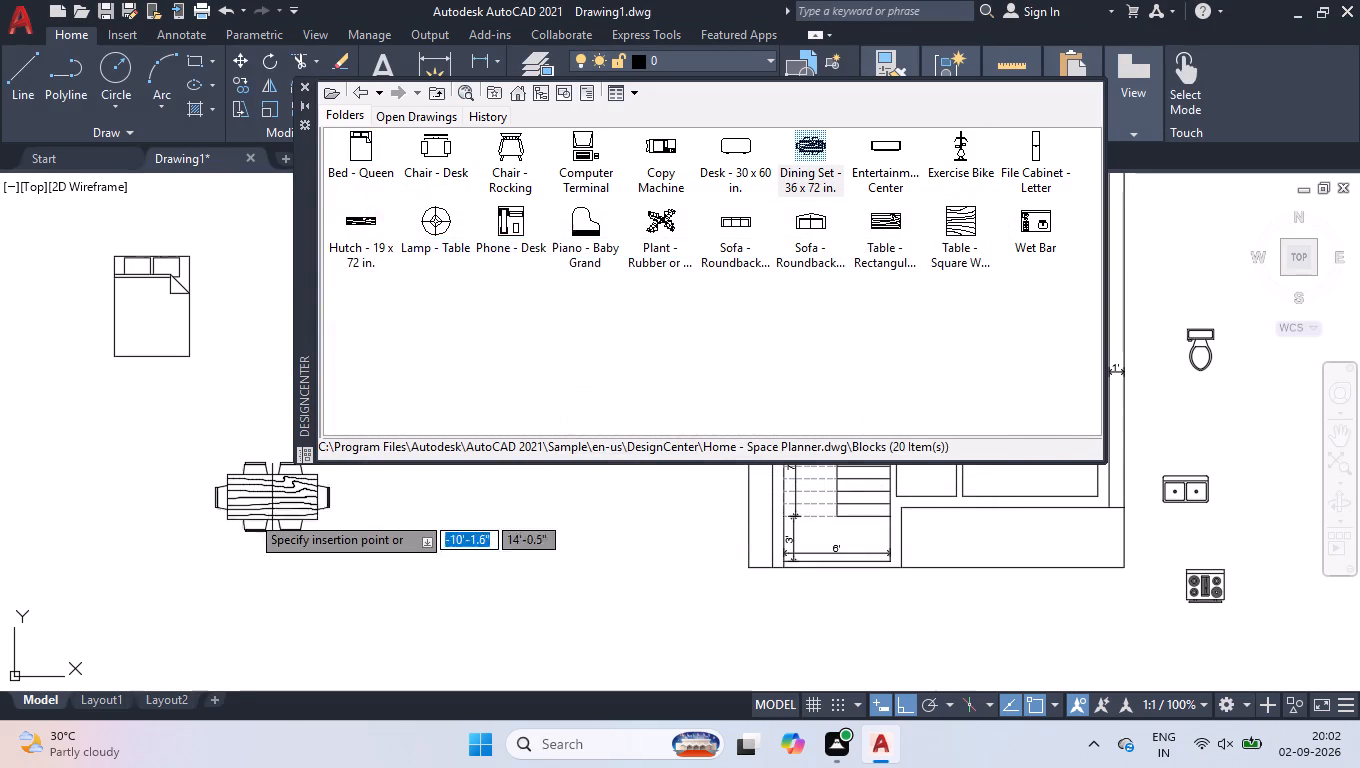
left_click(191, 474)
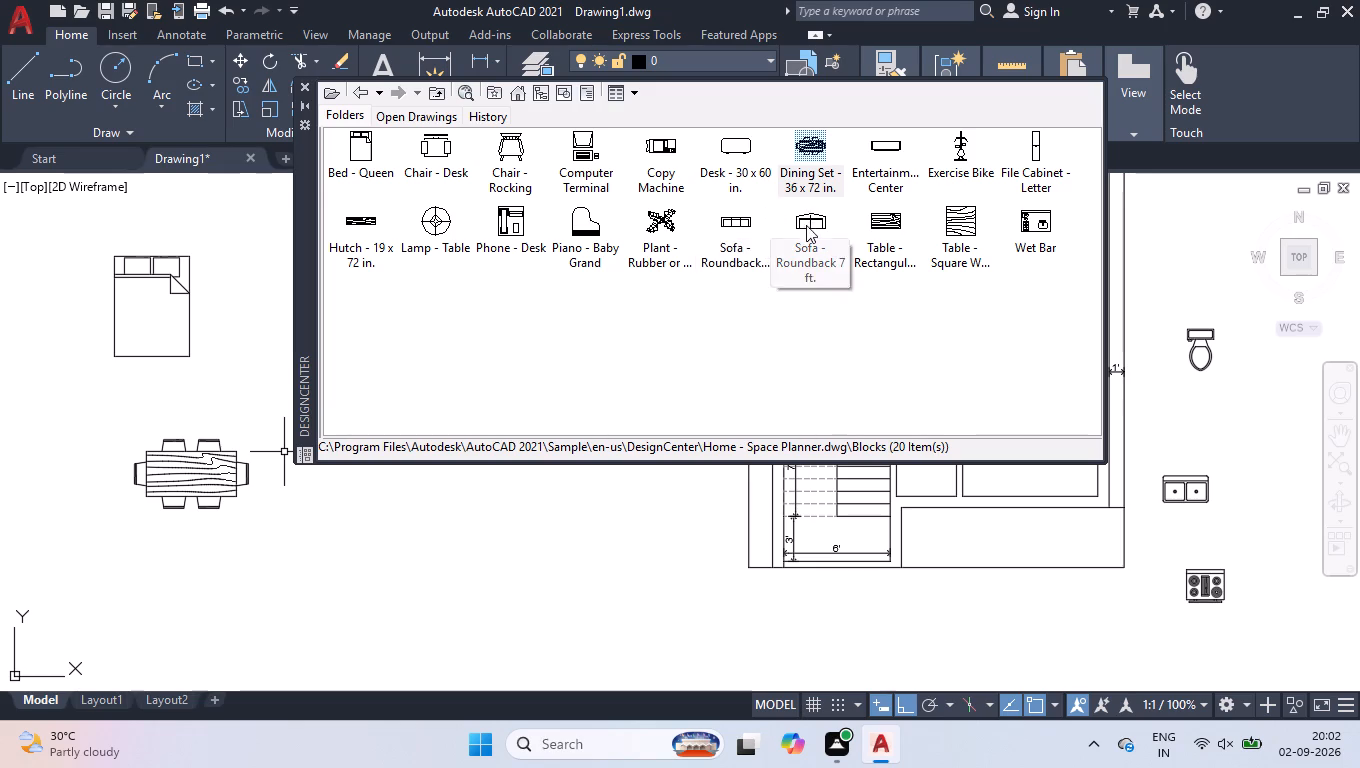
Insert the Sofa - Roundback 7 ft. block at scale 1 and angle 0, below and to the right of the dining set.
double_click(742, 223)
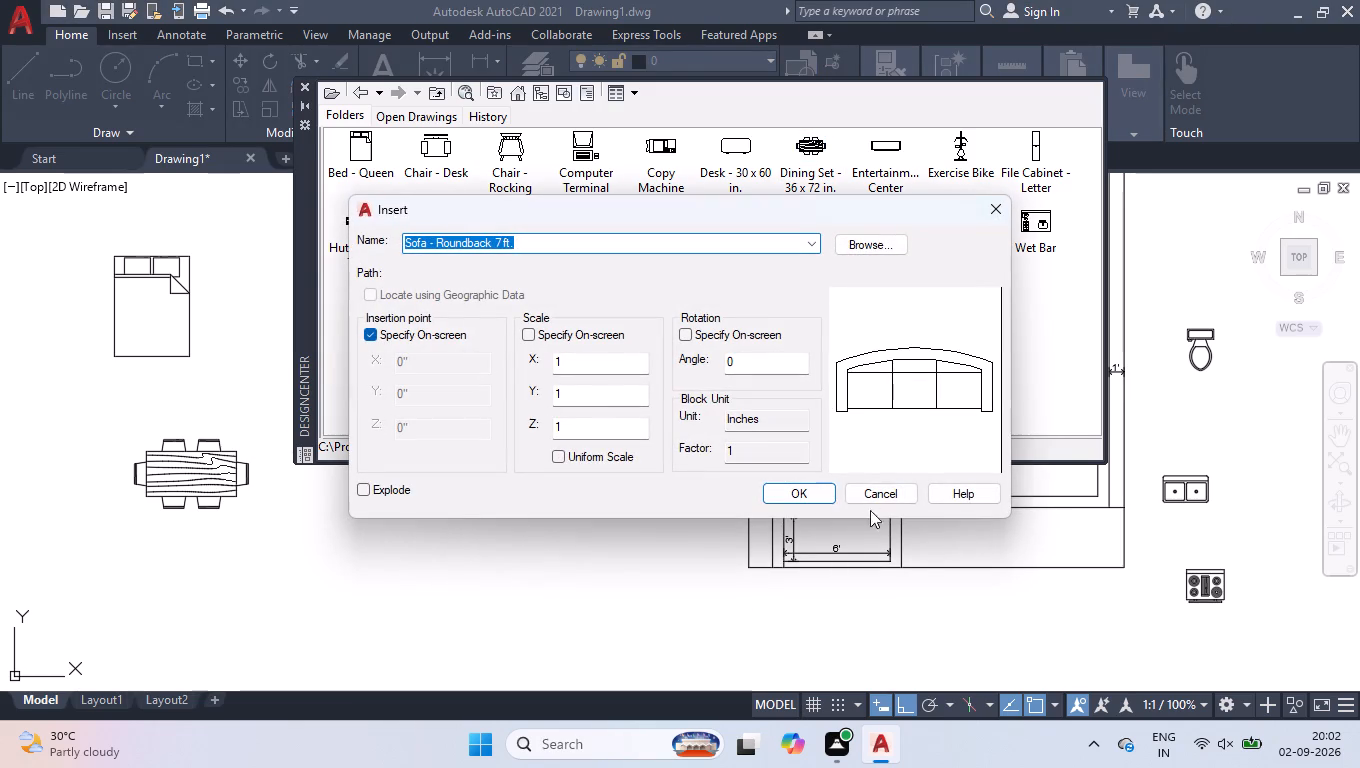
key("Return")
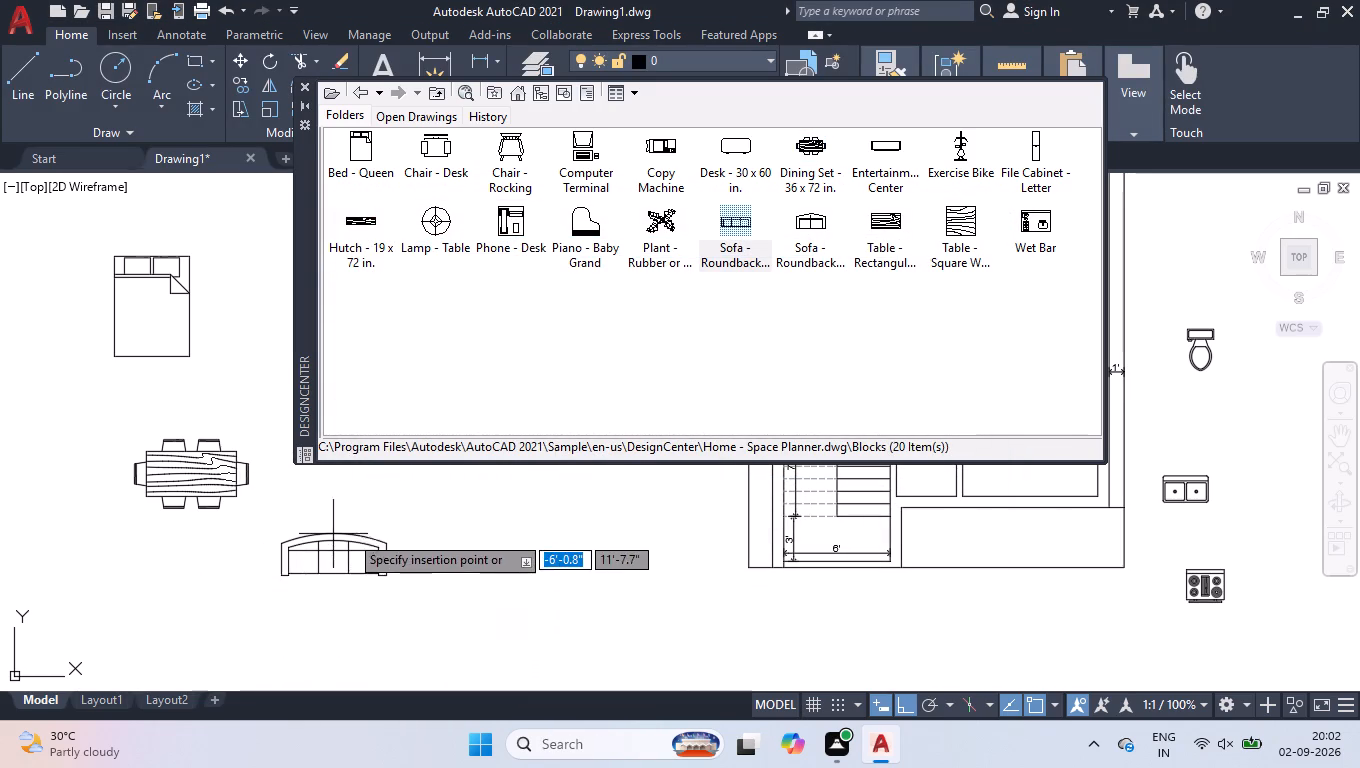
left_click(371, 528)
Insert the Table - Rectangular Woodgrain 60 x 30 in. block just below the sofa and close DesignCenter.
double_click(898, 221)
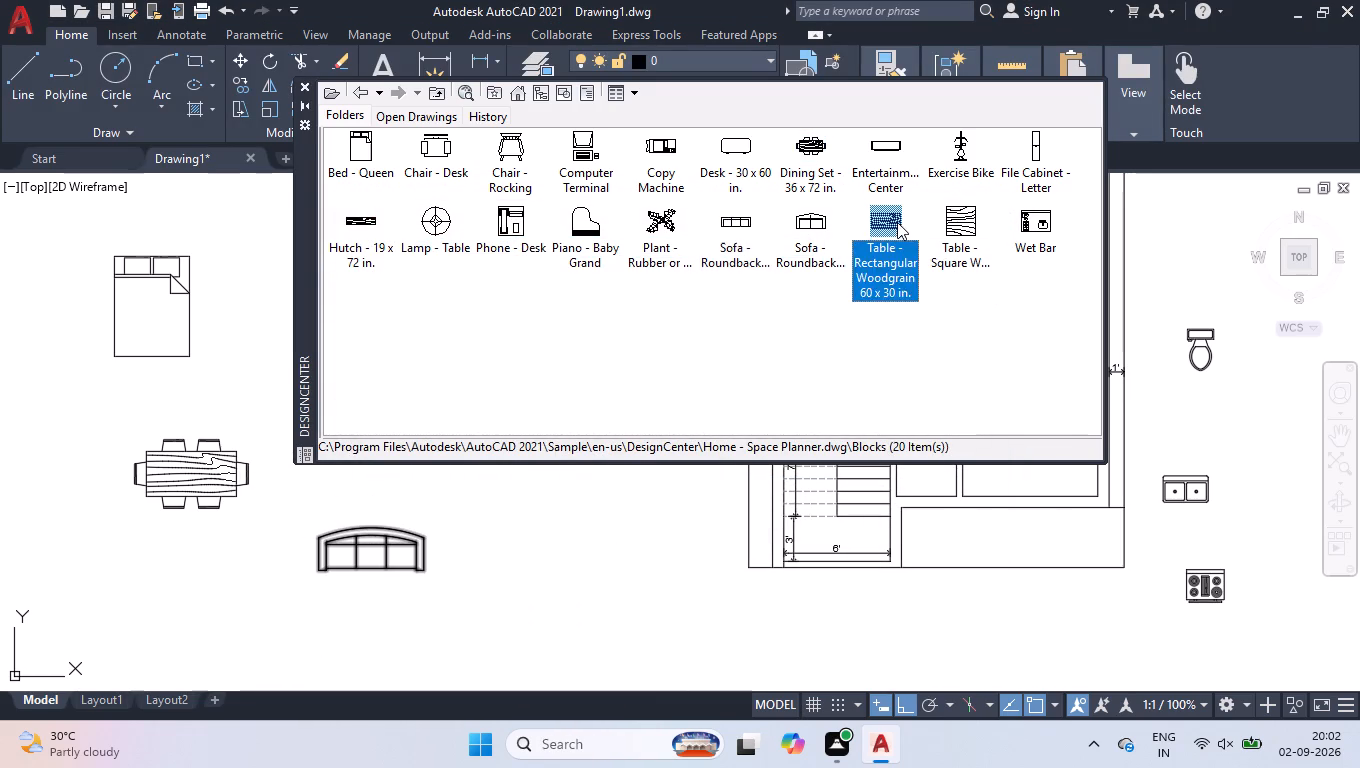
key("Return")
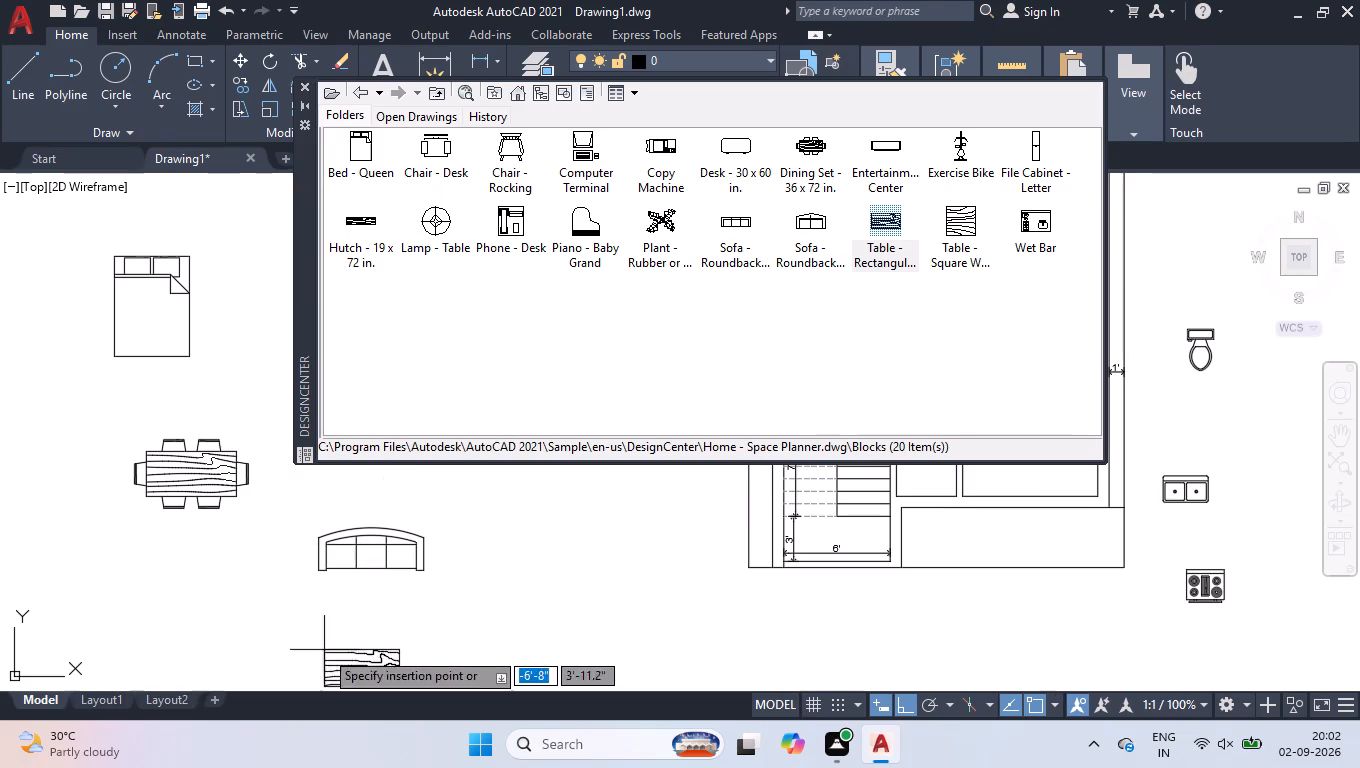
left_click(343, 601)
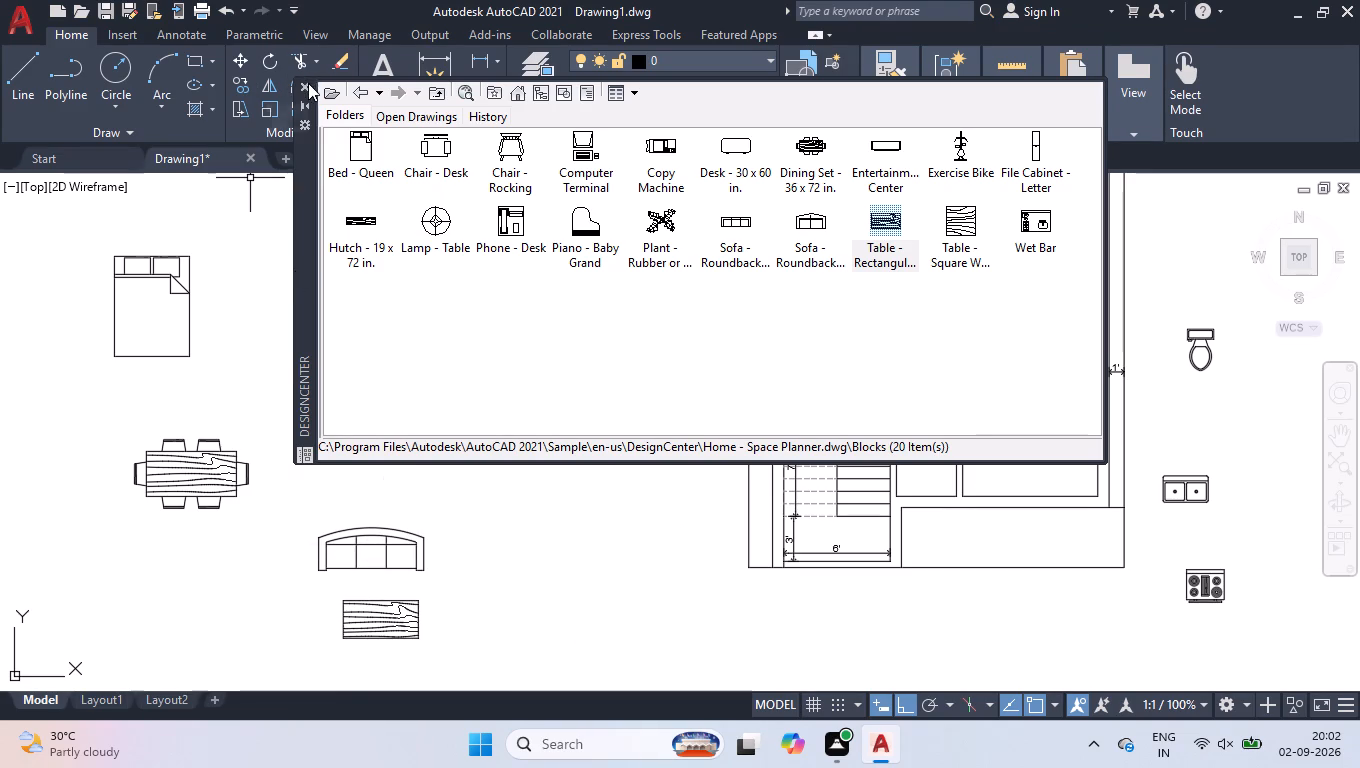
left_click(310, 87)
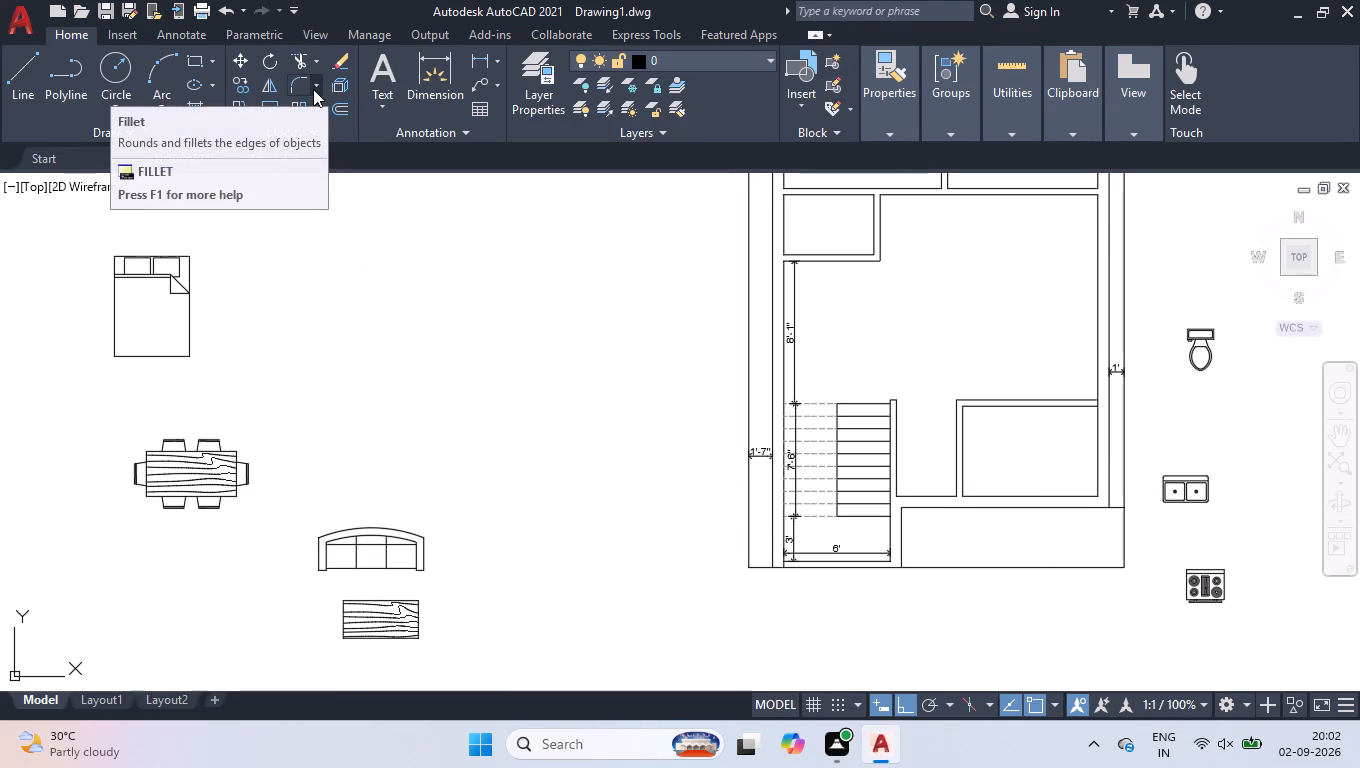
Move the queen bed by its headboard midpoint into the upper-left bedroom, with its headboard against the top wall.
scroll(993, 603, "down", 1)
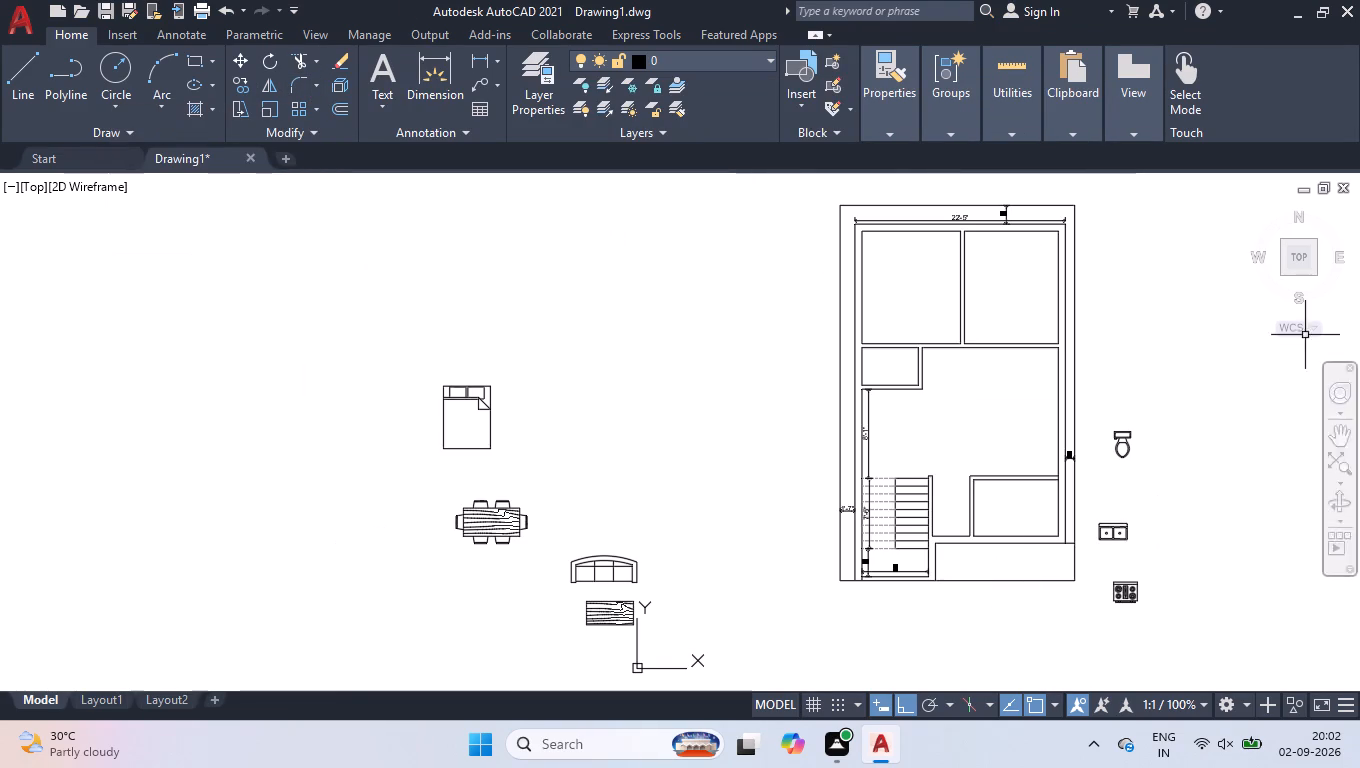
left_click(1307, 254)
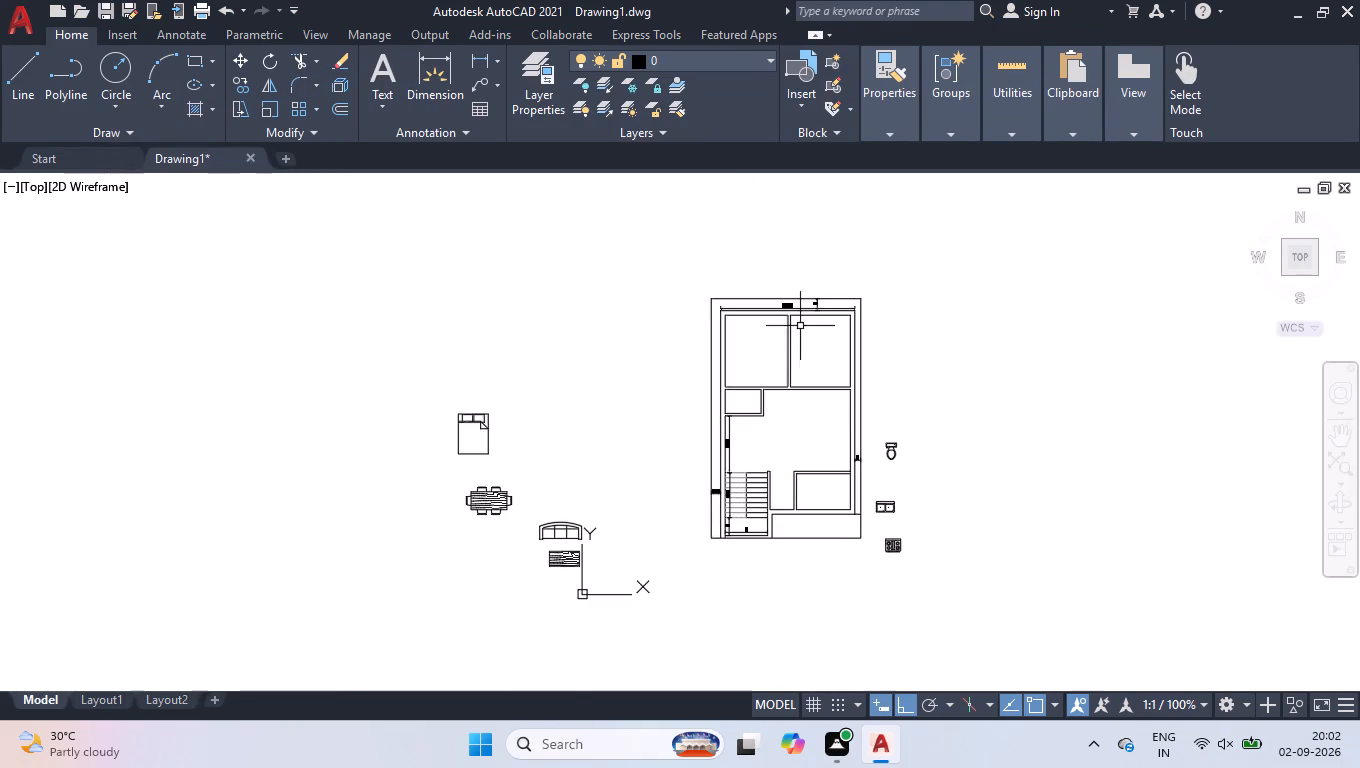
scroll(810, 315, "up", 2)
scroll(705, 372, "down", 2)
left_click(405, 457)
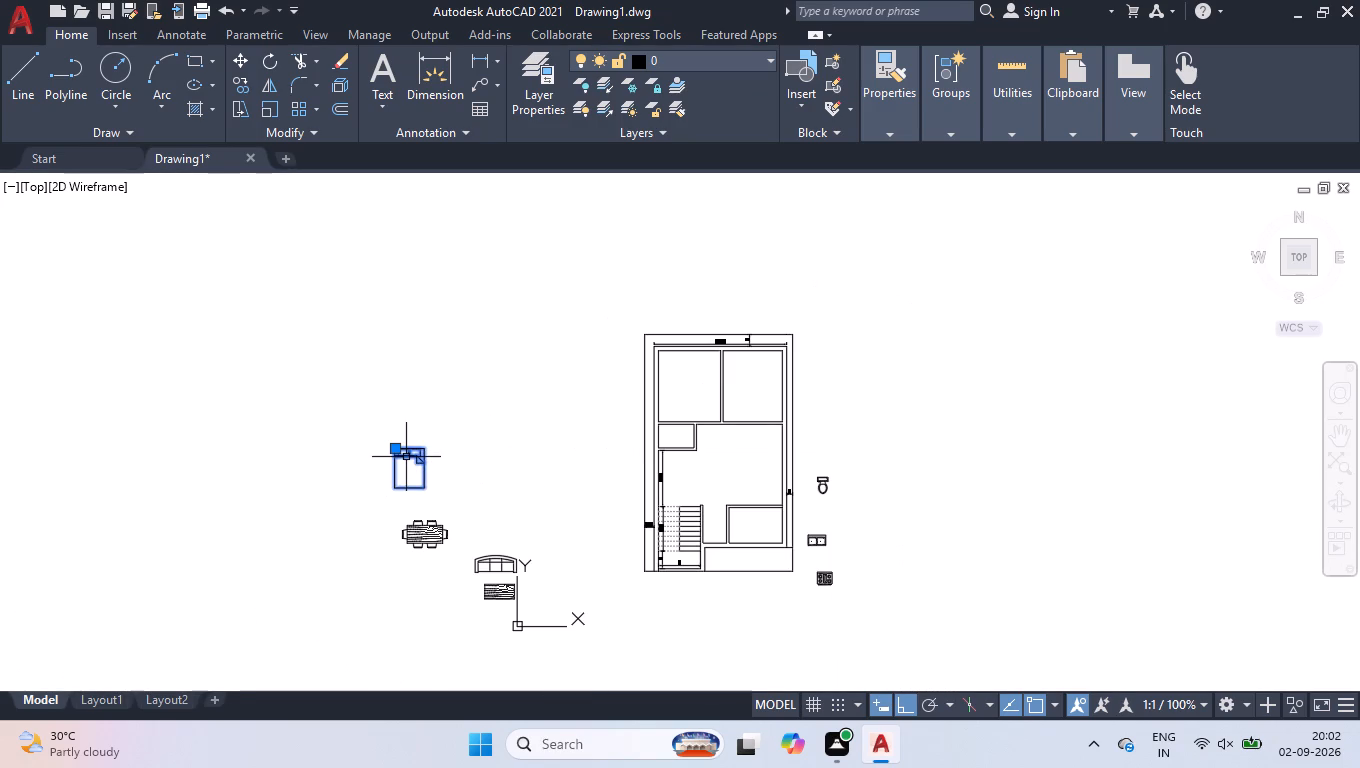
key("c")
key("BackSpace")
type("move")
key("Return")
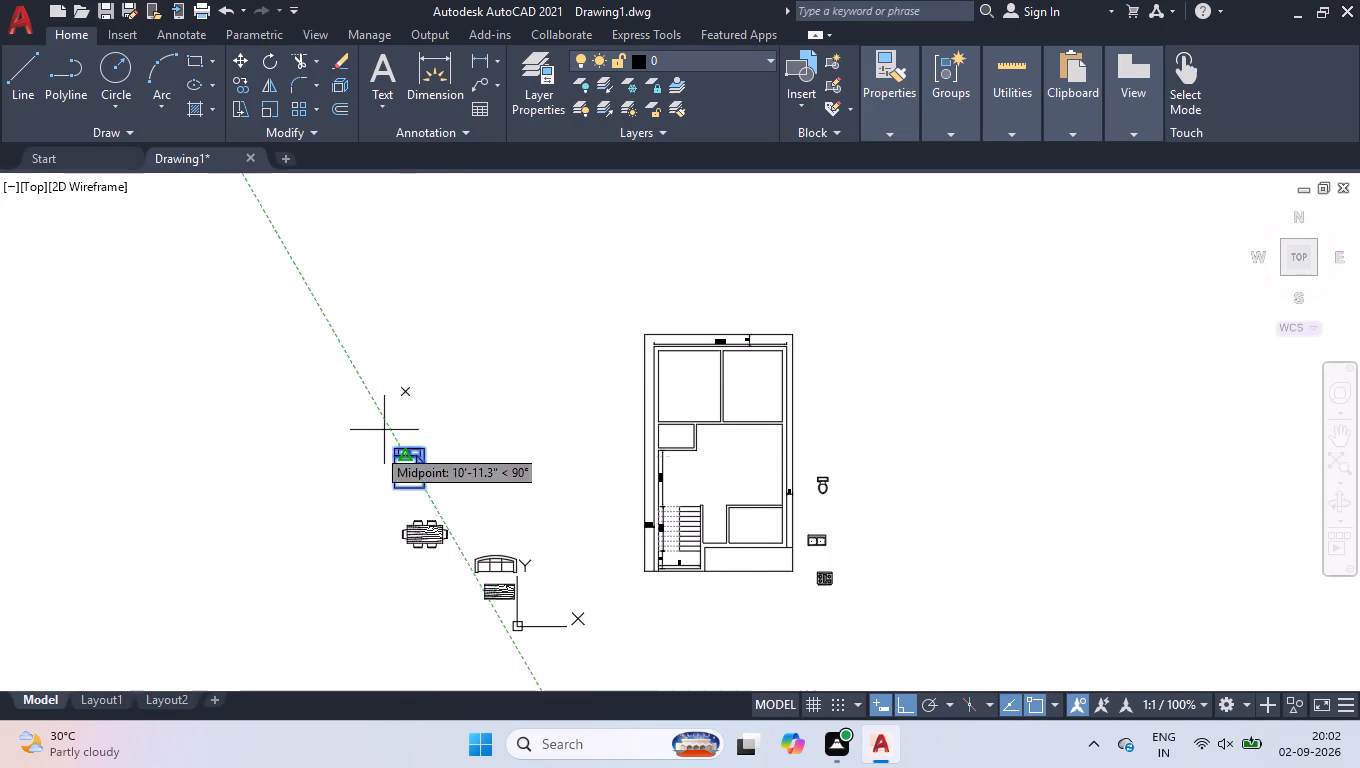
scroll(428, 480, "up", 3)
left_click(341, 354)
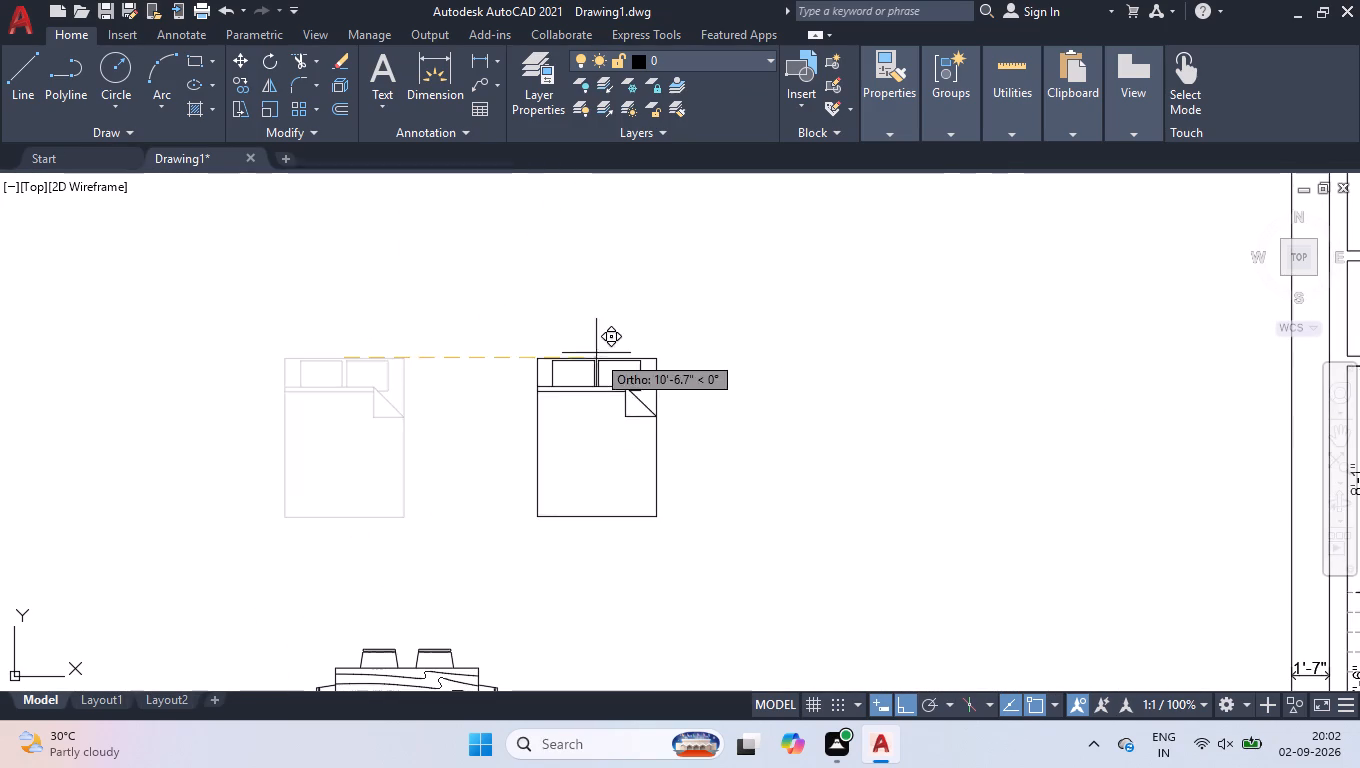
scroll(600, 375, "down", 2)
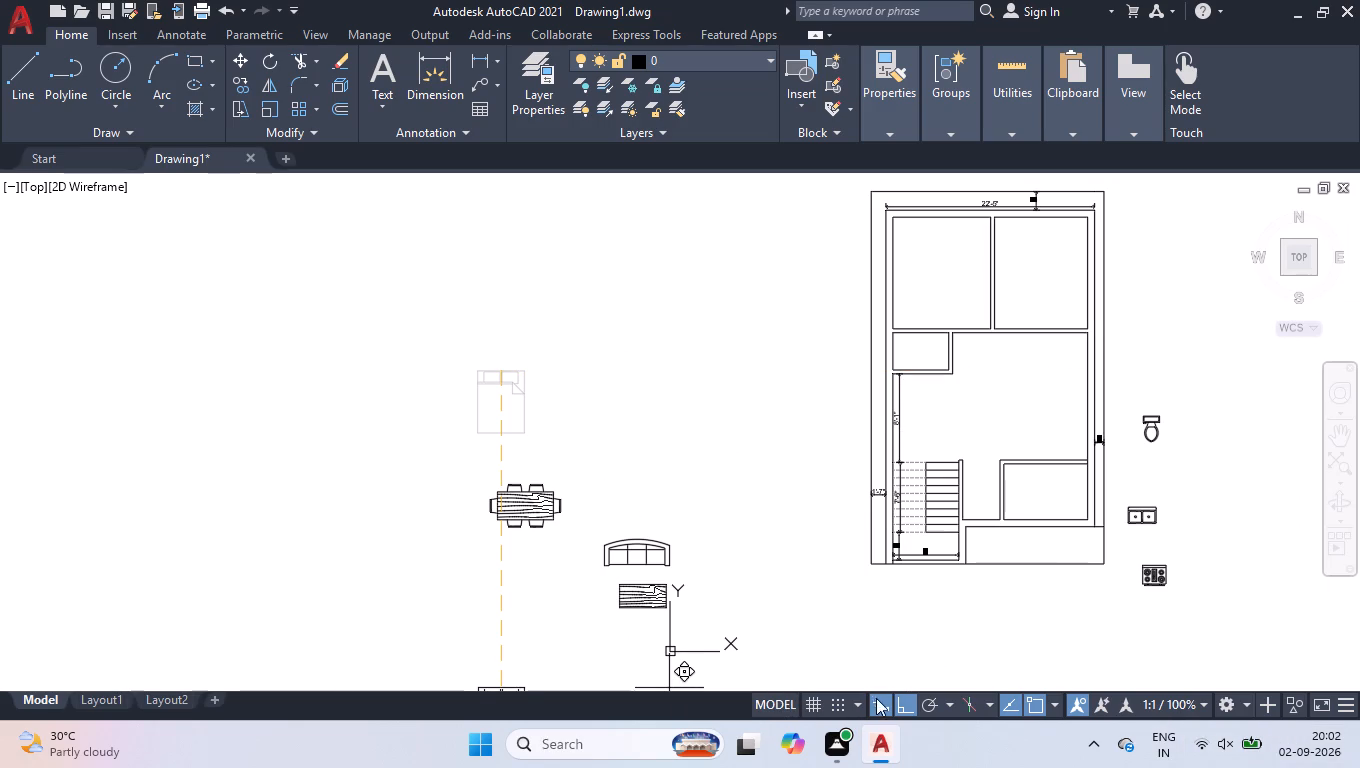
left_click(926, 709)
scroll(966, 219, "up", 2)
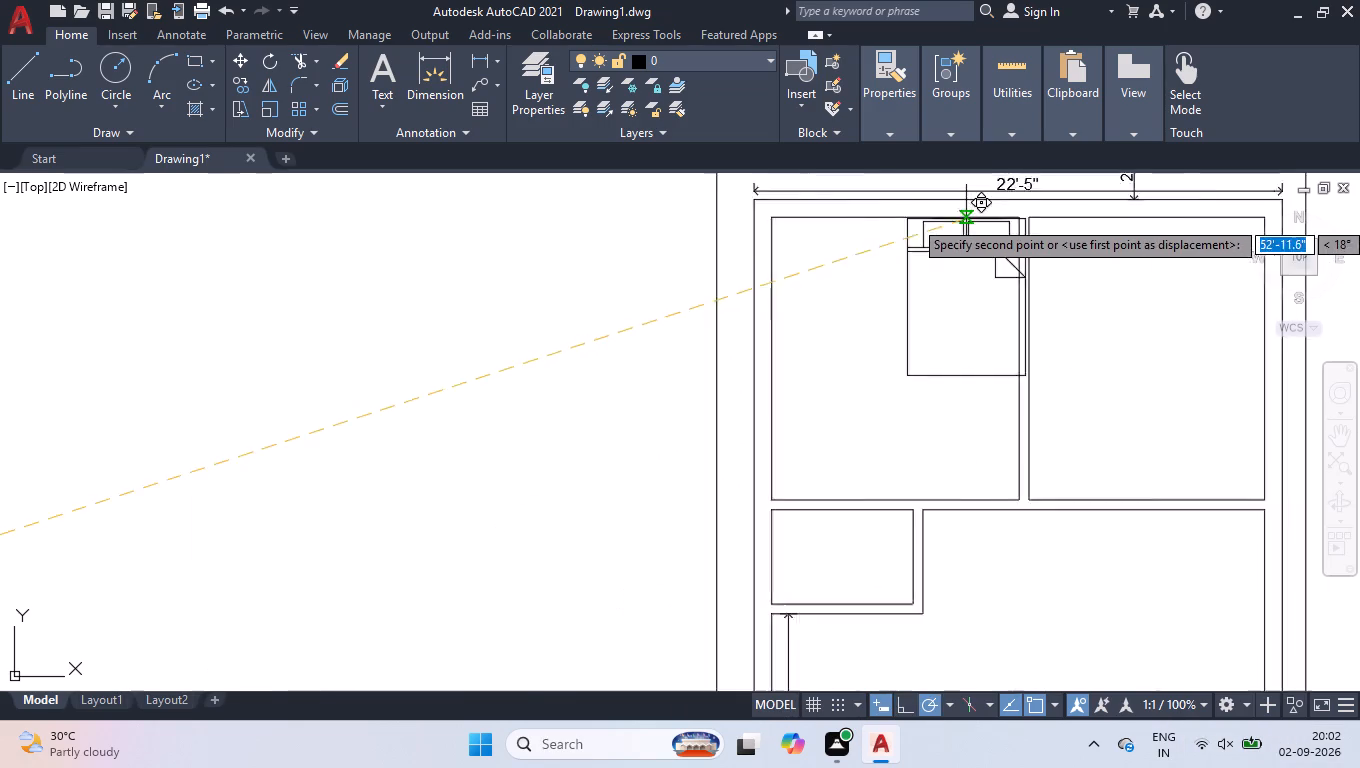
scroll(966, 219, "up", 1)
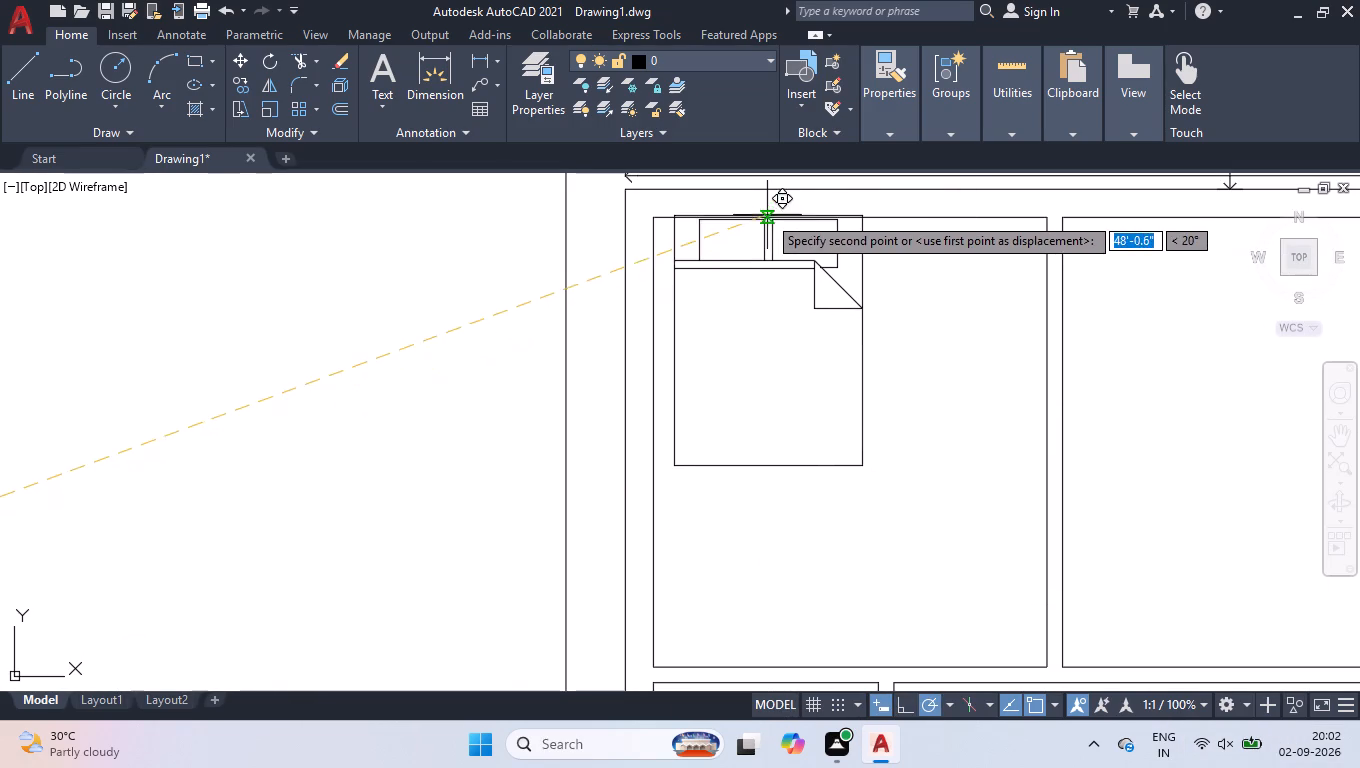
left_click(802, 222)
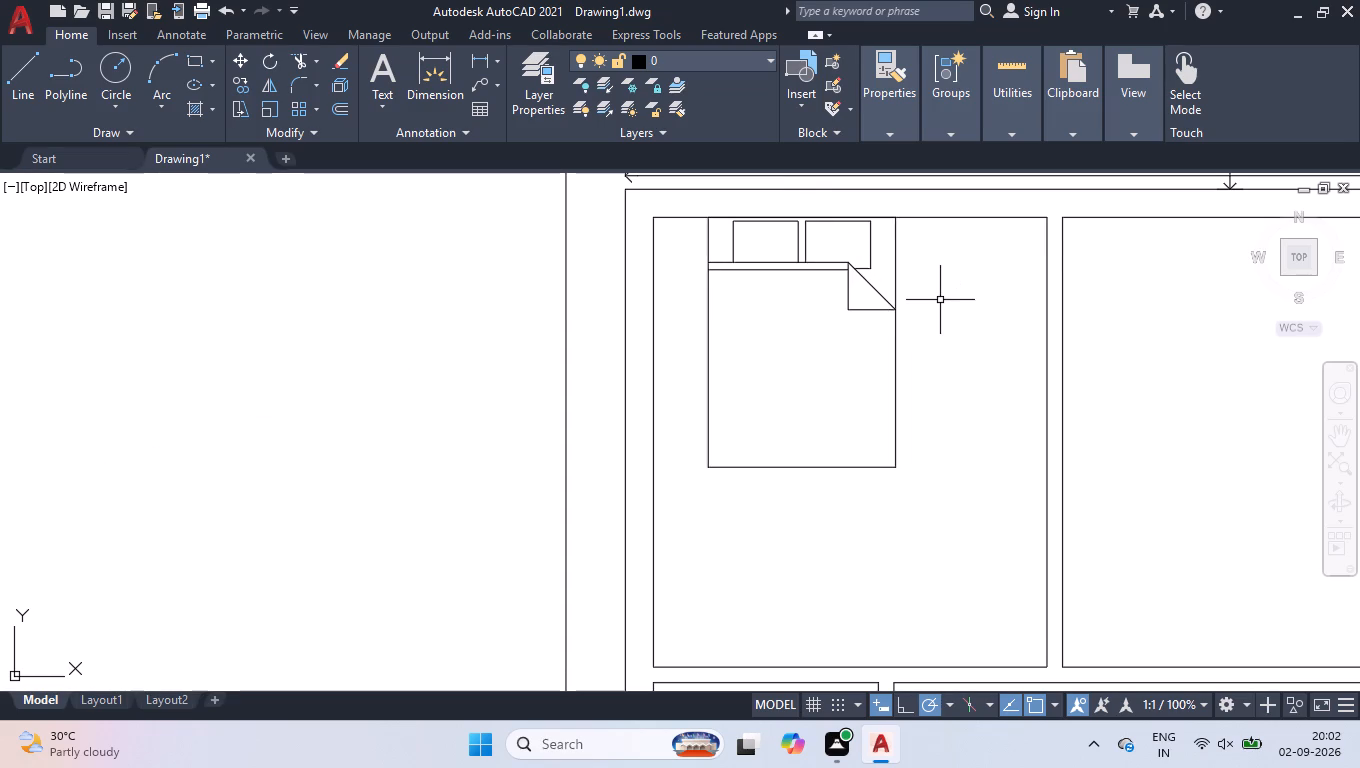
Draw a wardrobe outline beside the bed, extending 1' plus 6" from the partition wall, with its front running up to the top wall.
key("l")
key("Return")
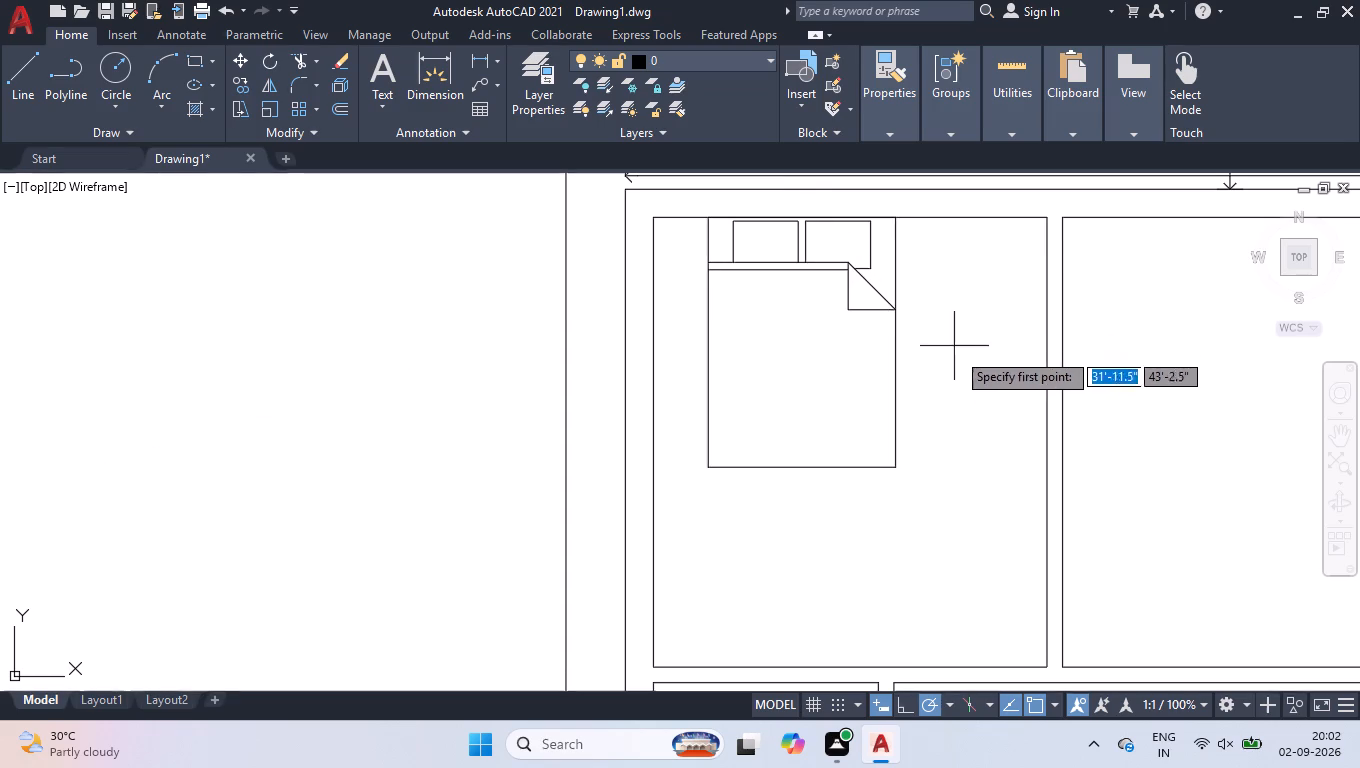
left_click(1049, 502)
type("1'")
key("Return")
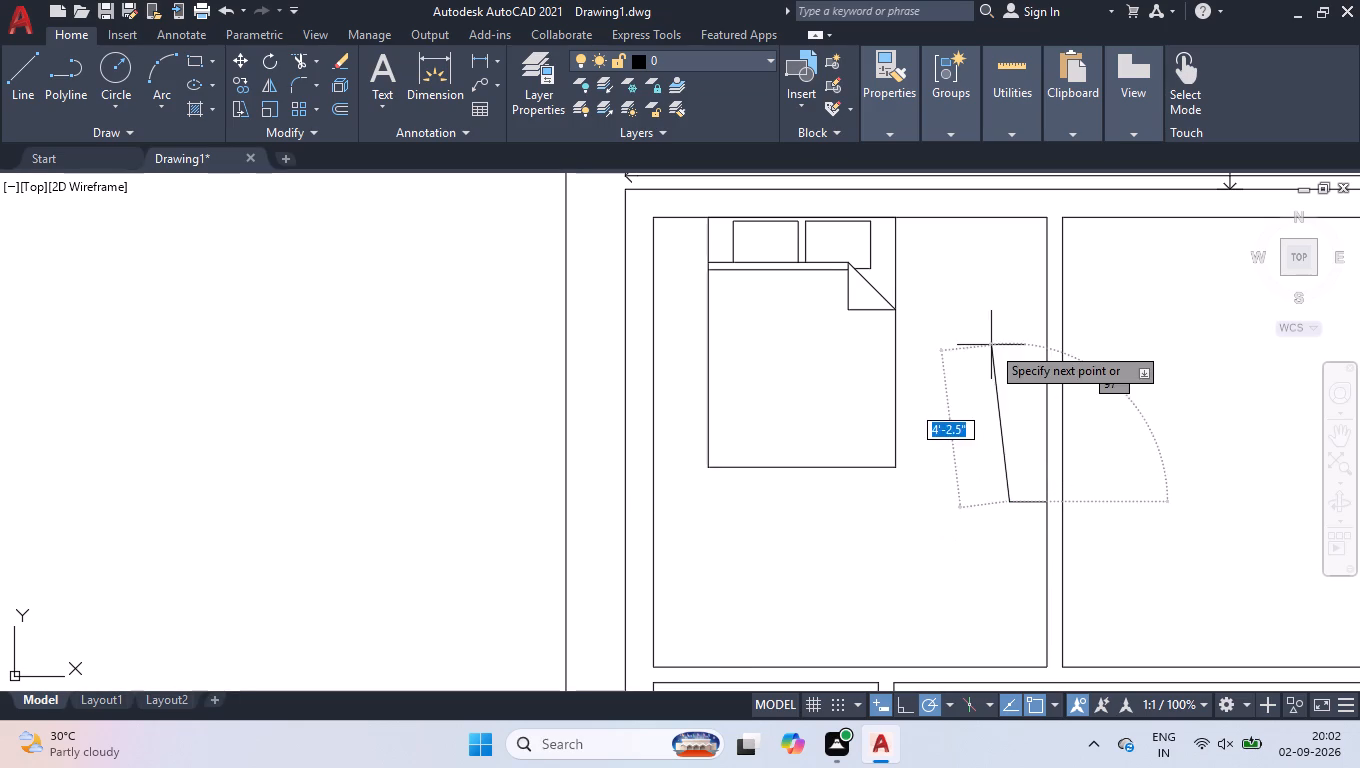
left_click(897, 704)
key("6")
key("Return")
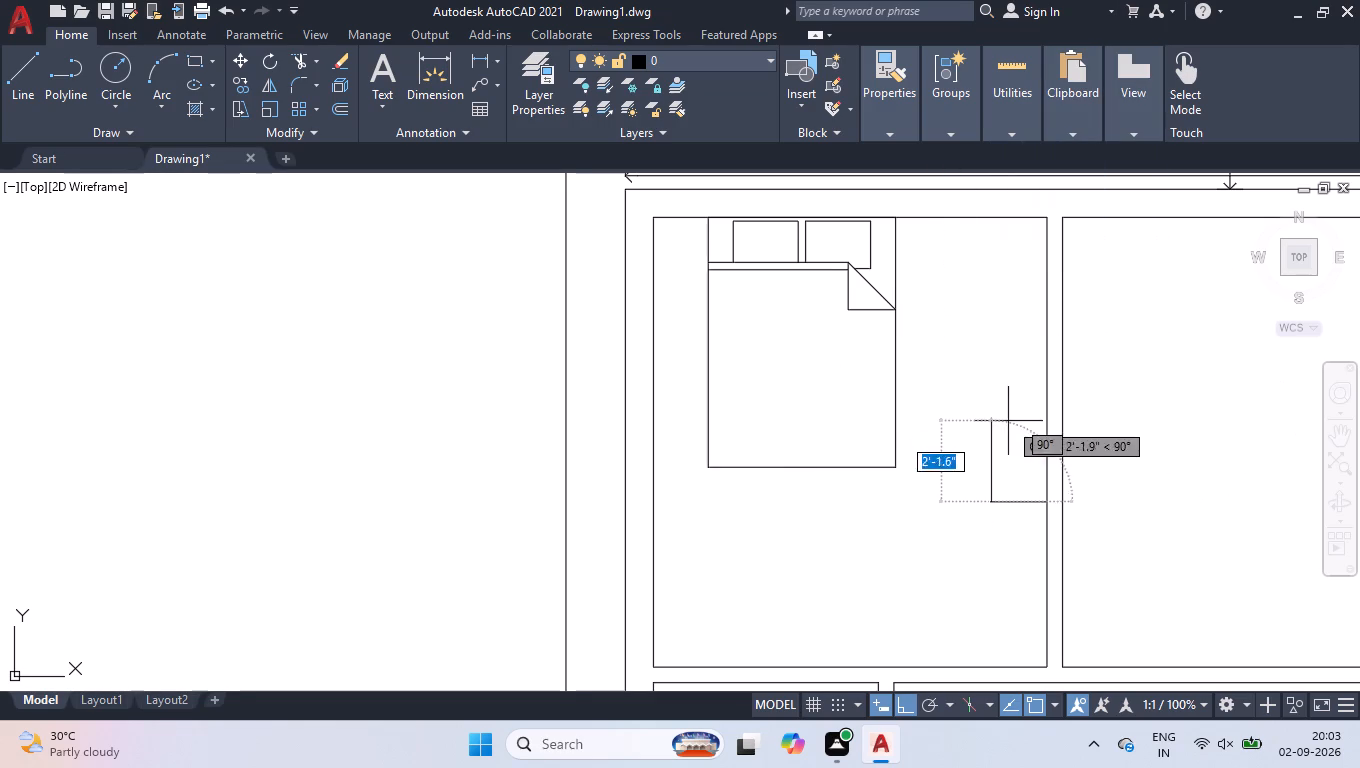
left_click(986, 215)
key("space")
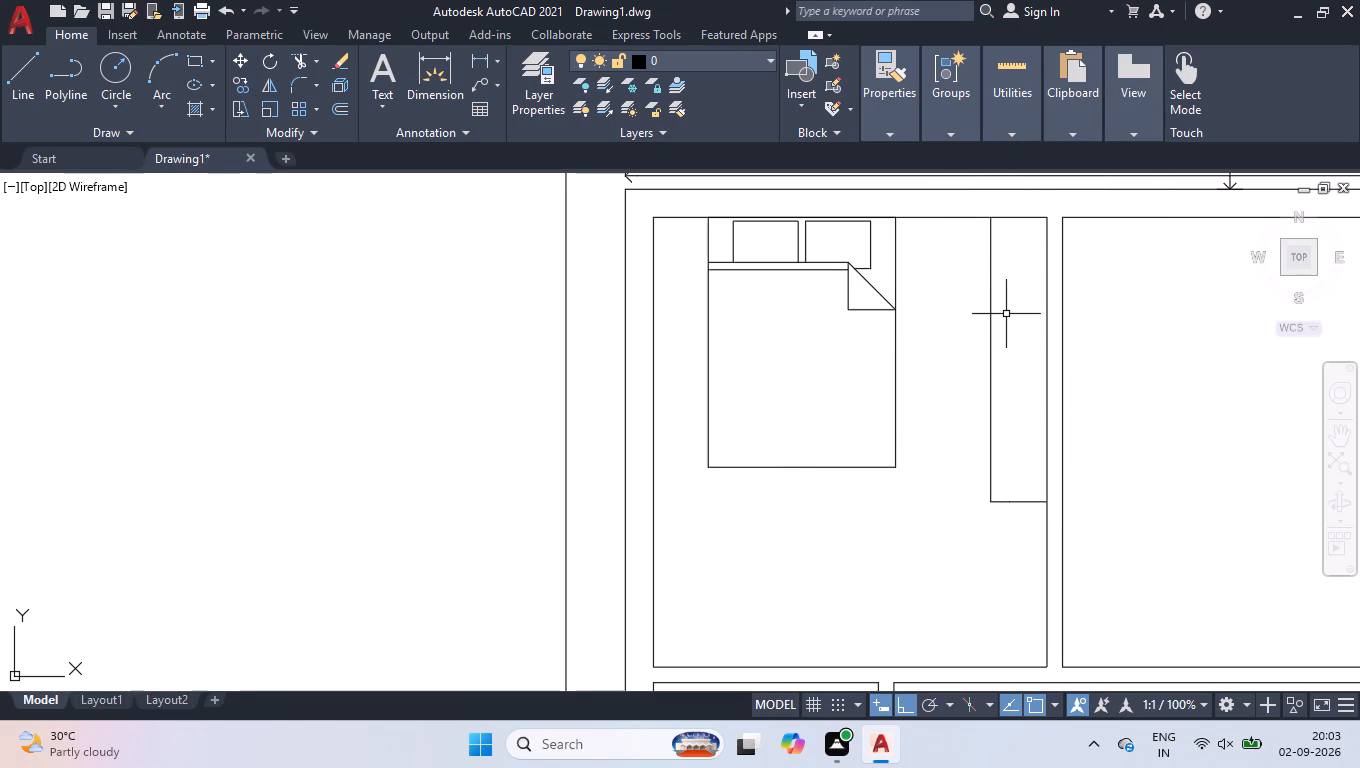
Mirror the bed and wardrobe outline into the upper-right bedroom about the midline of the partition wall, keeping the originals.
left_click(1021, 518)
left_click(843, 406)
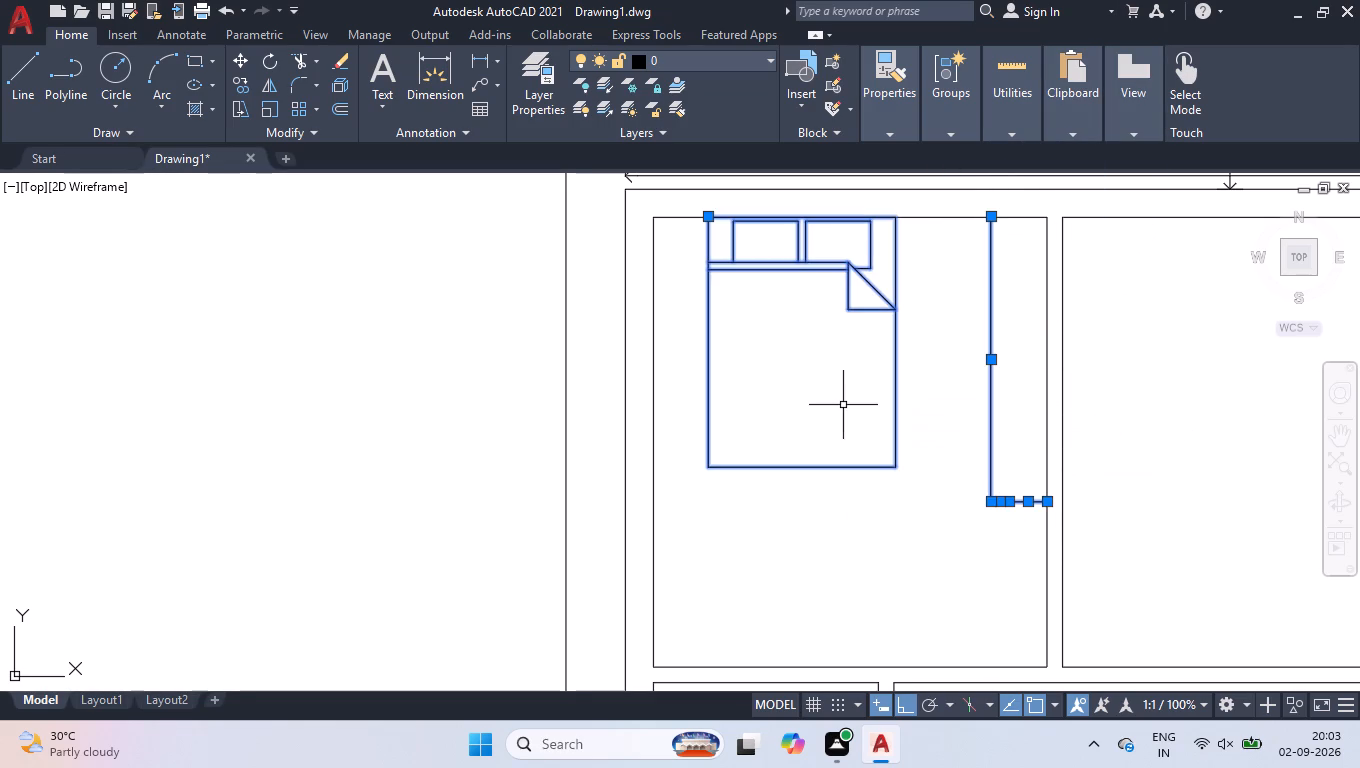
type("mi")
key("Return")
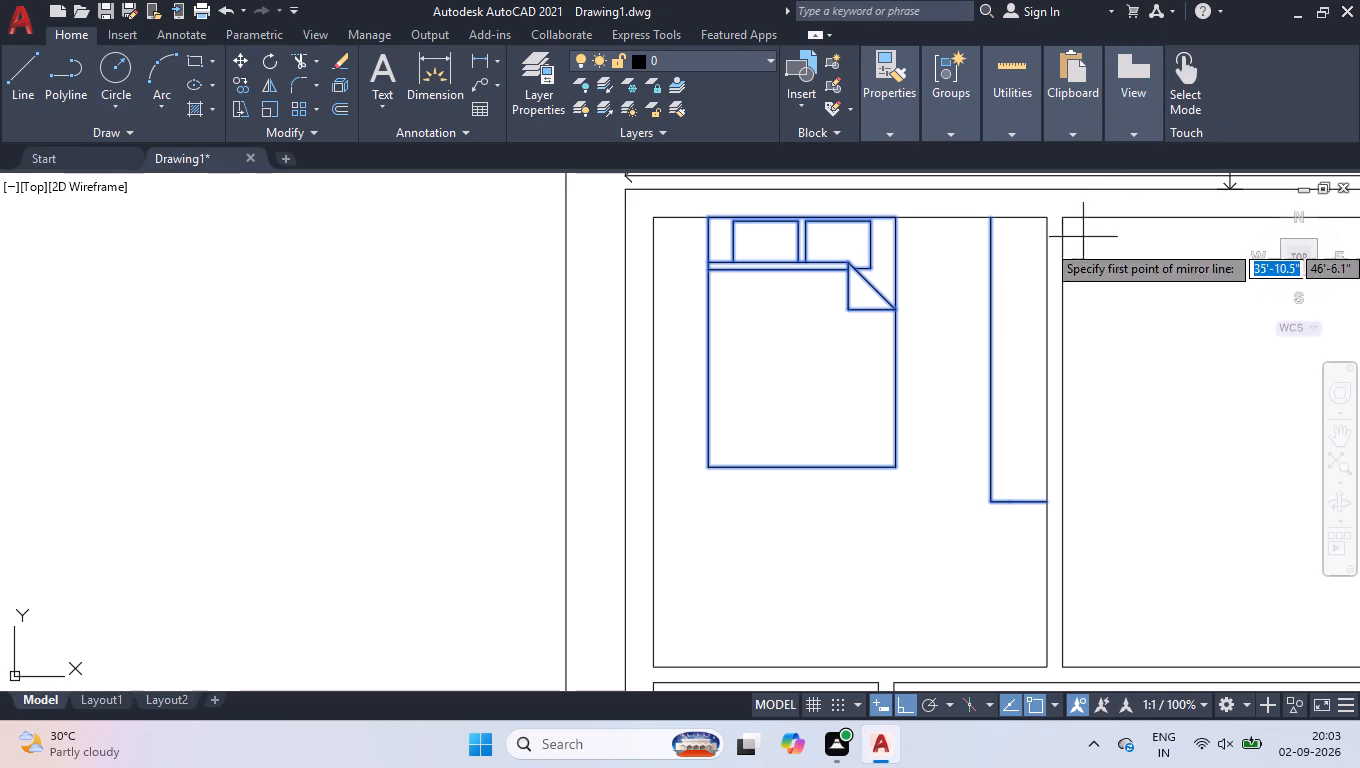
scroll(1063, 211, "up", 3)
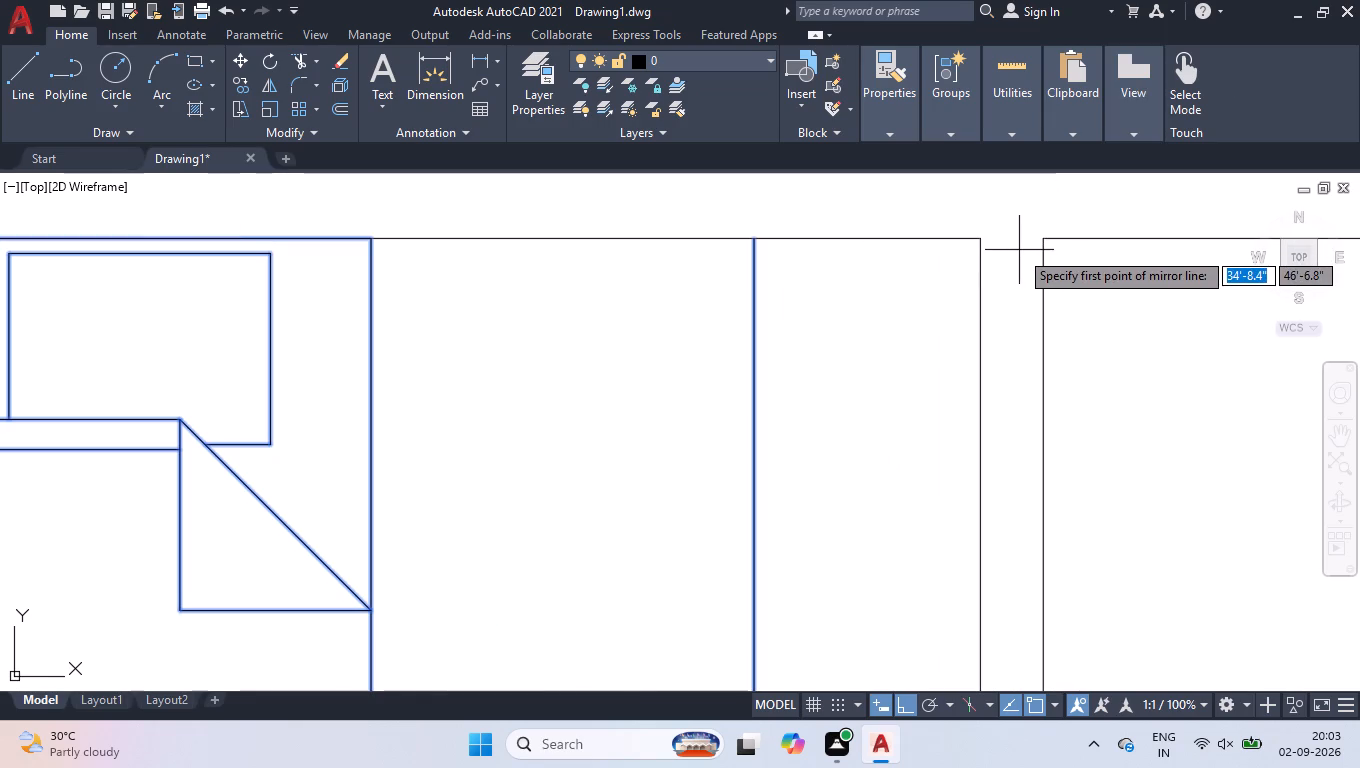
type("m2p")
key("Return")
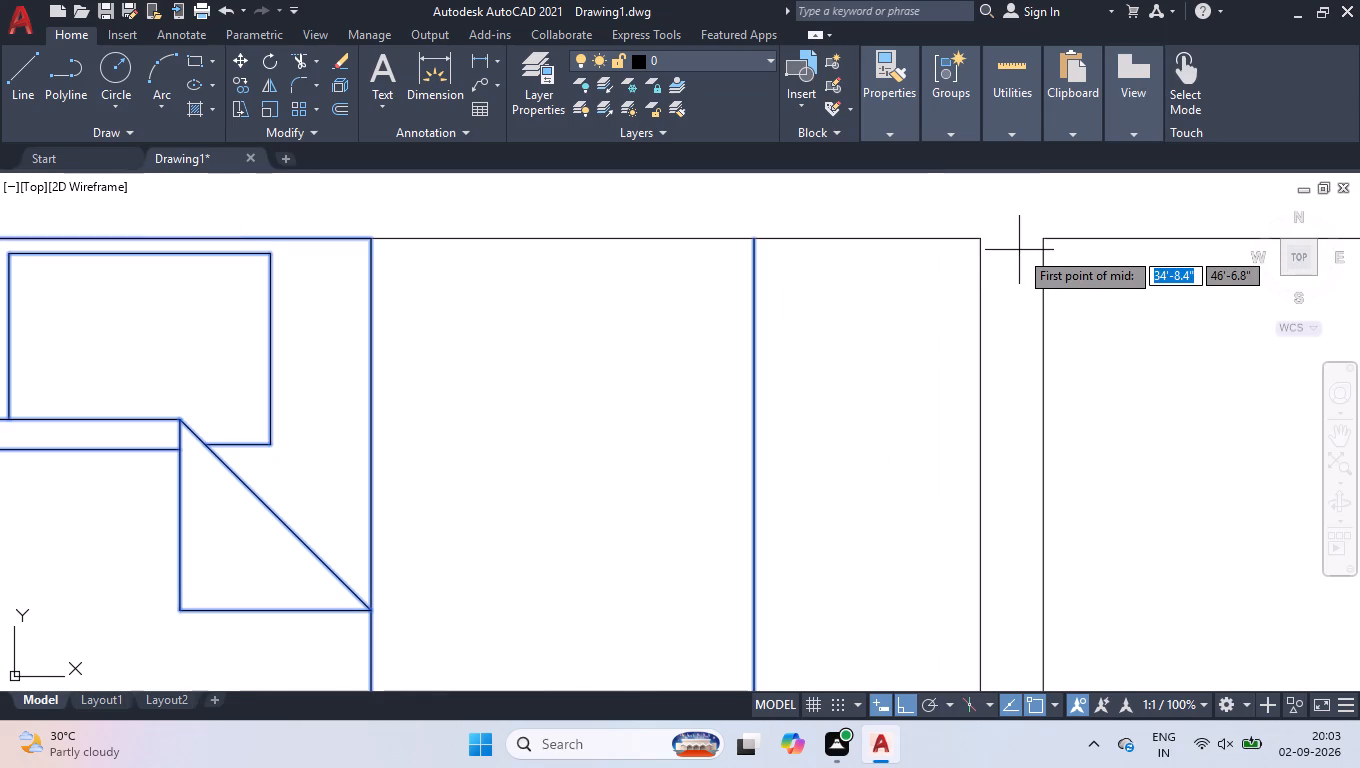
left_click(979, 242)
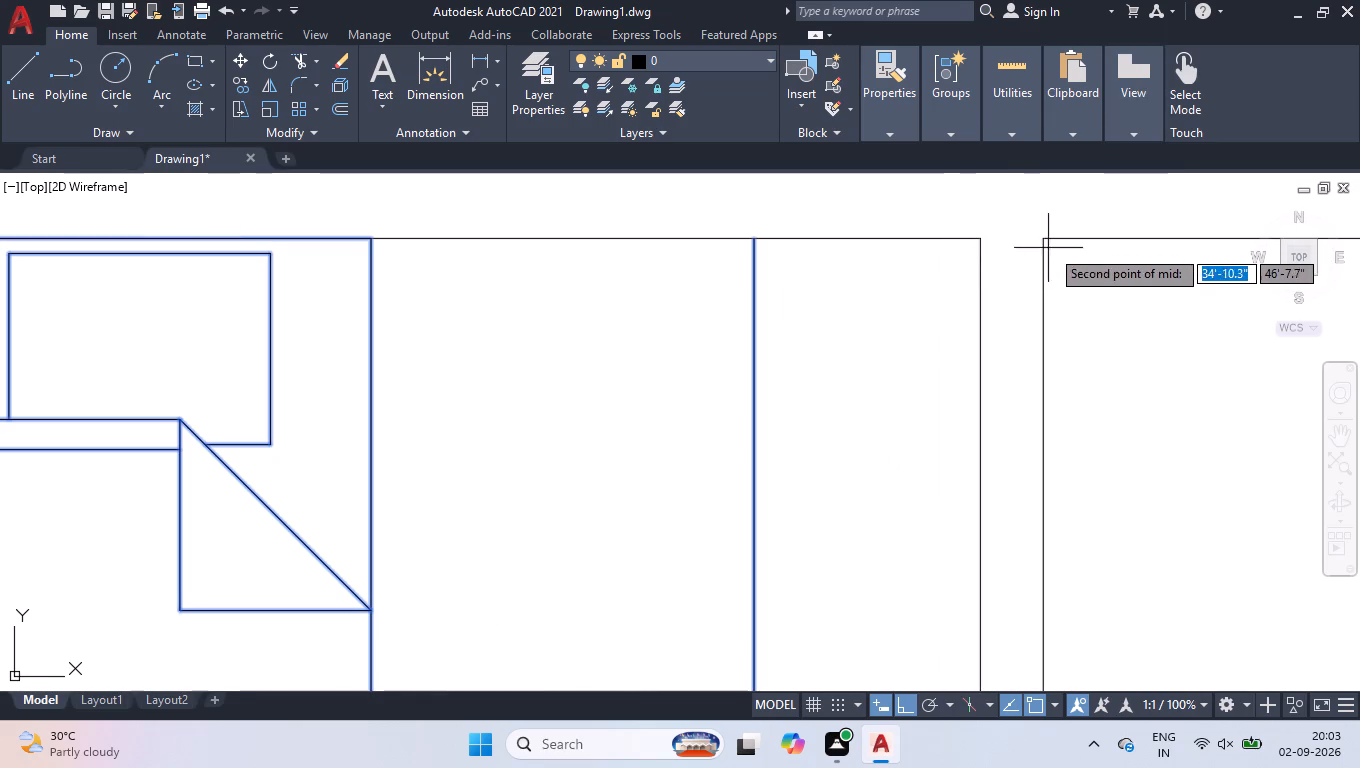
left_click(1043, 242)
scroll(1006, 428, "down", 2)
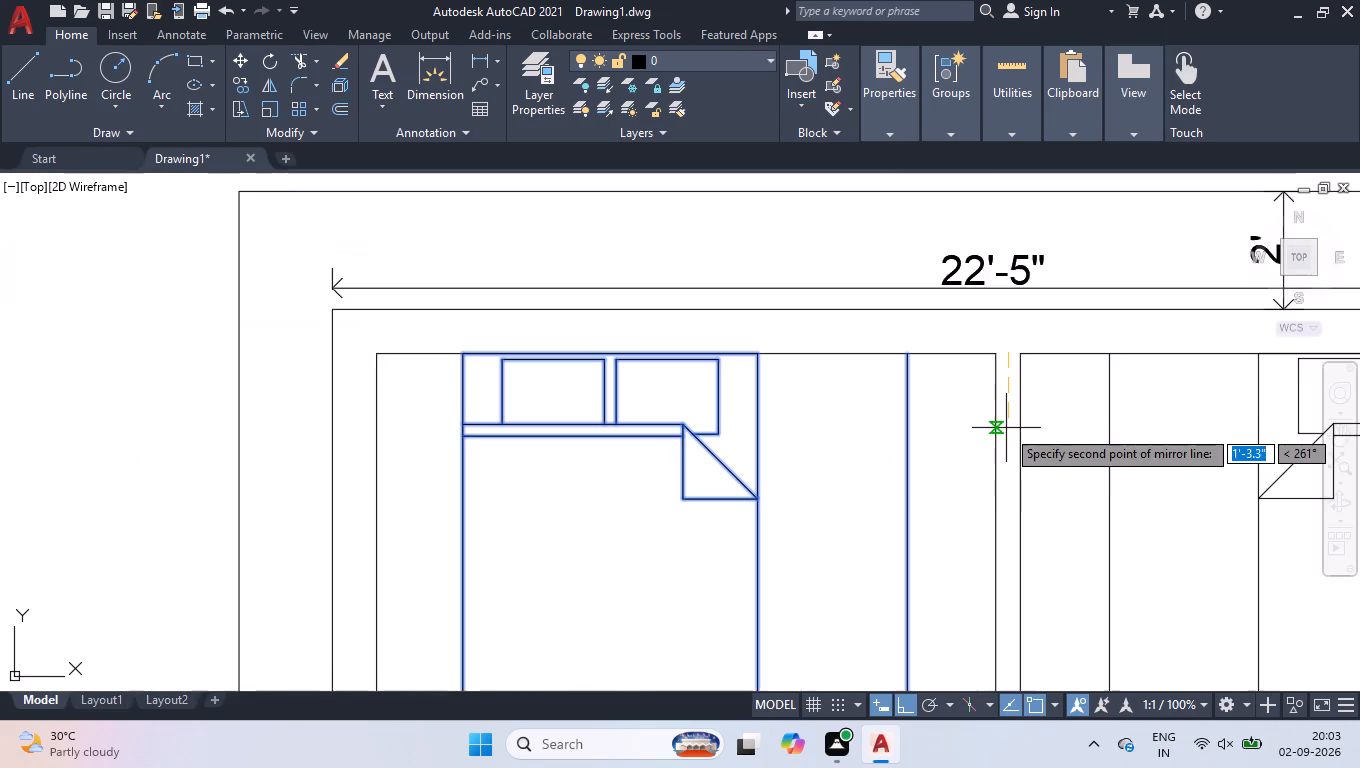
left_click(1008, 541)
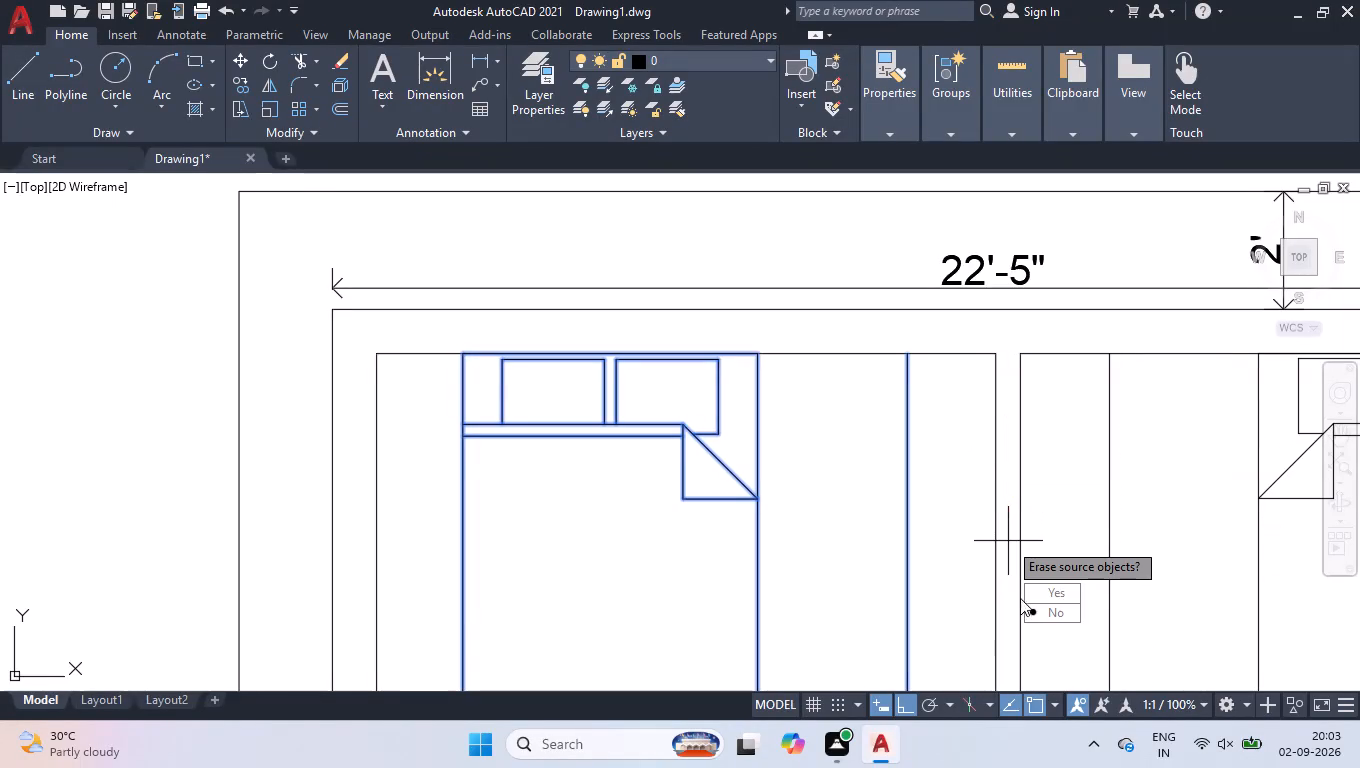
left_click_drag(1032, 613, 1008, 541)
Draw a 1'-6" line across the top end of the left bedroom's wardrobe.
scroll(955, 367, "down", 3)
scroll(964, 448, "up", 1)
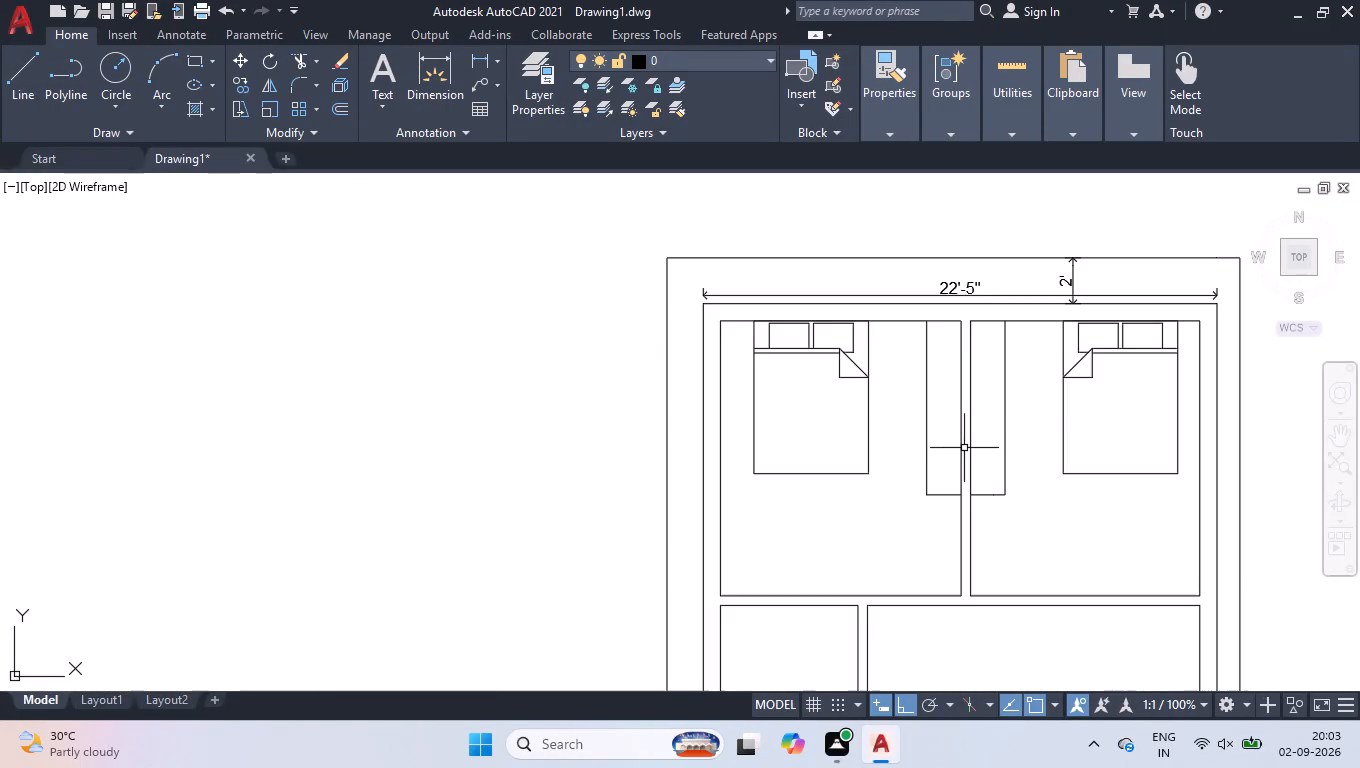
scroll(920, 334, "up", 2)
key("l")
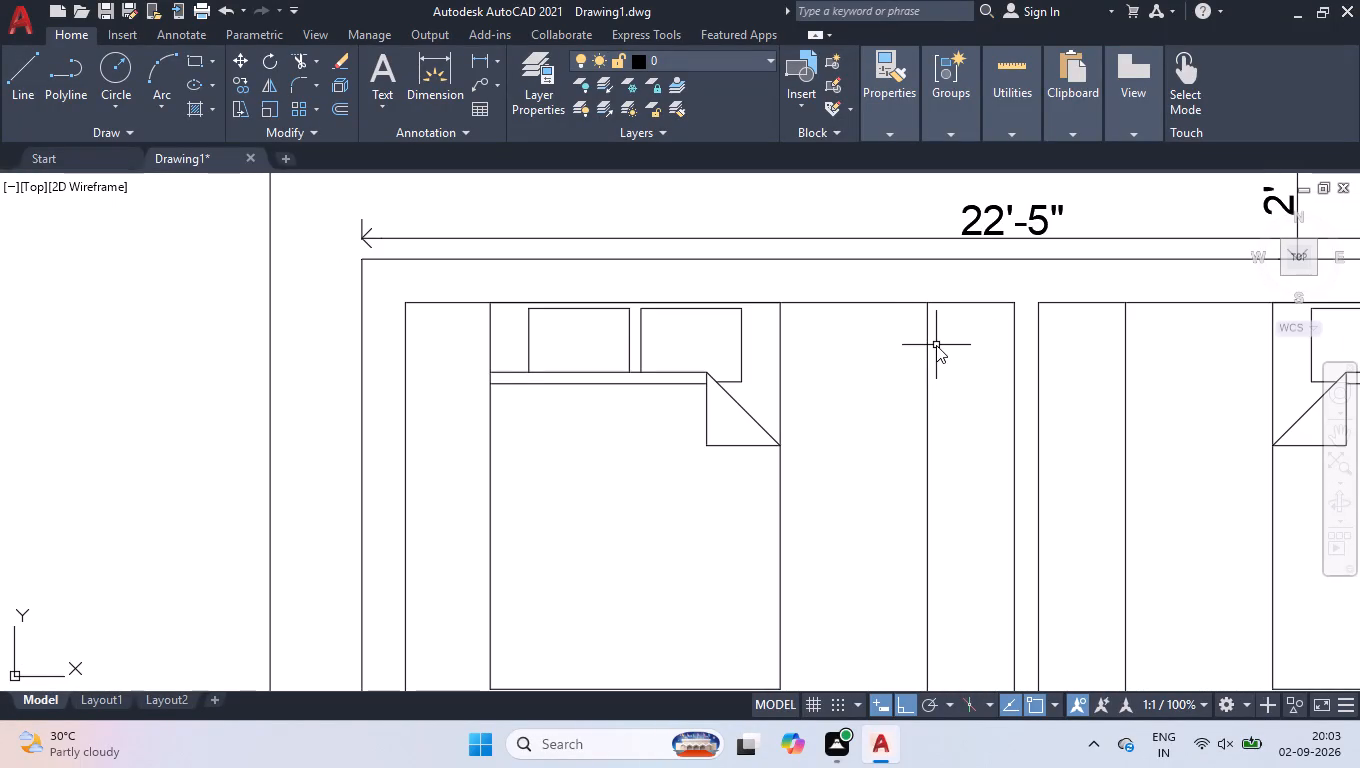
key("Return")
key("space")
key("space")
key("space")
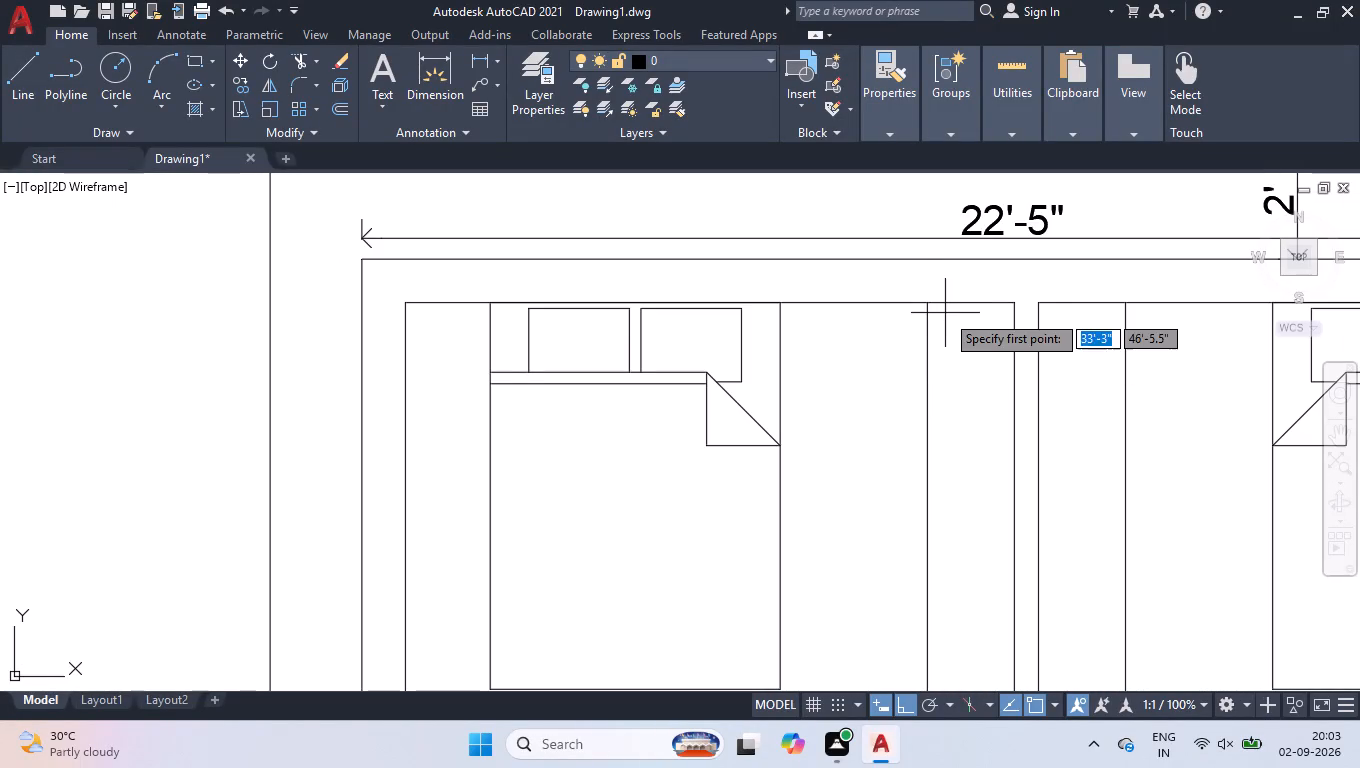
left_click(927, 304)
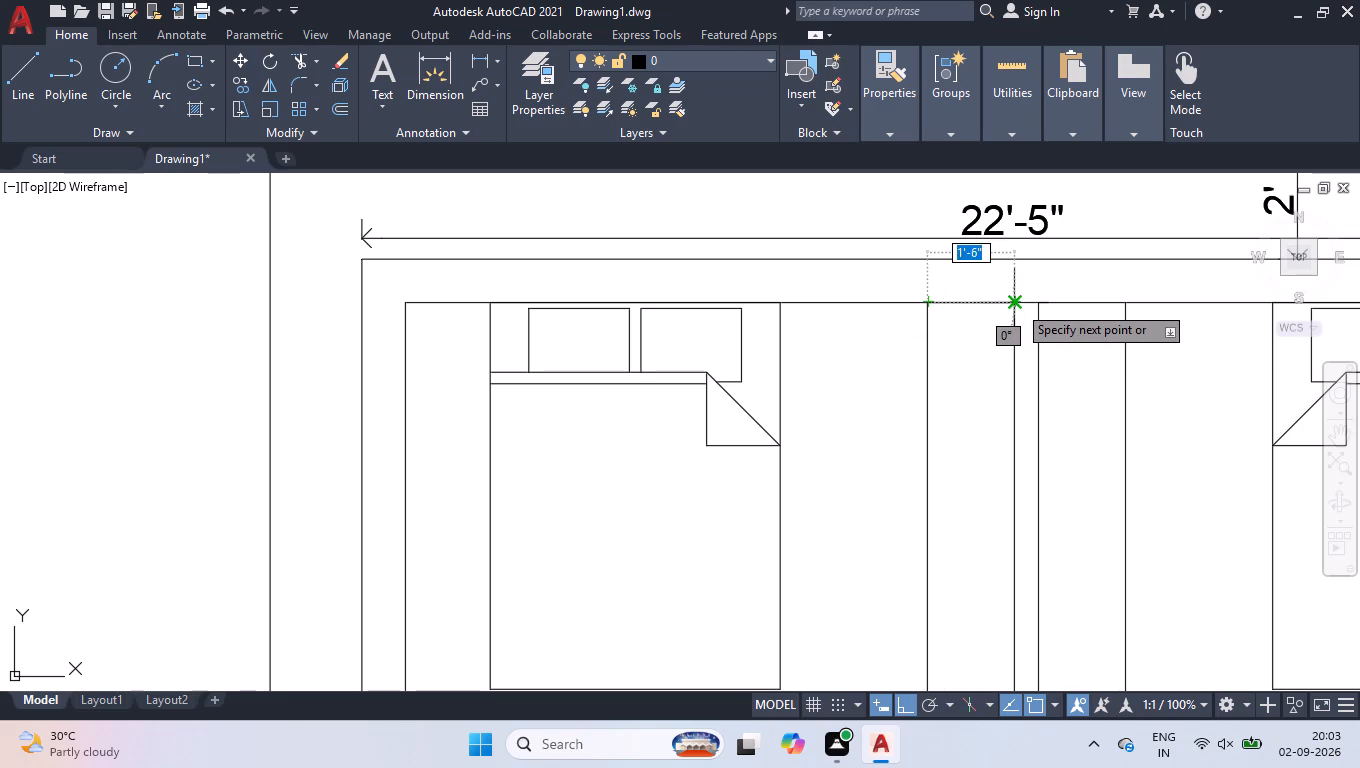
left_click(1017, 304)
key("space")
Copy the wardrobe's top line as a 25-item array fitted down to the wardrobe's lower end.
left_click(973, 301)
key("c")
type("op")
key("Return")
type("at")
key("BackSpace")
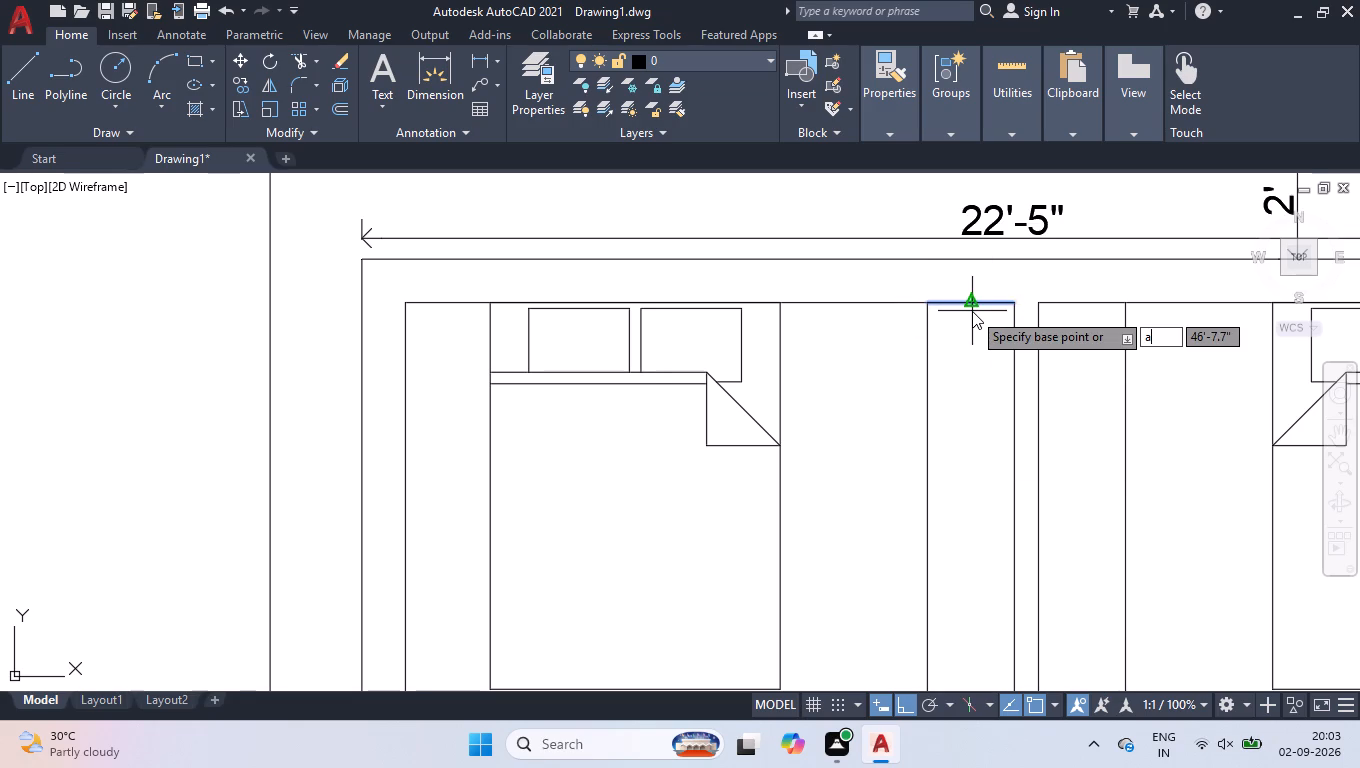
key("r")
key("Return")
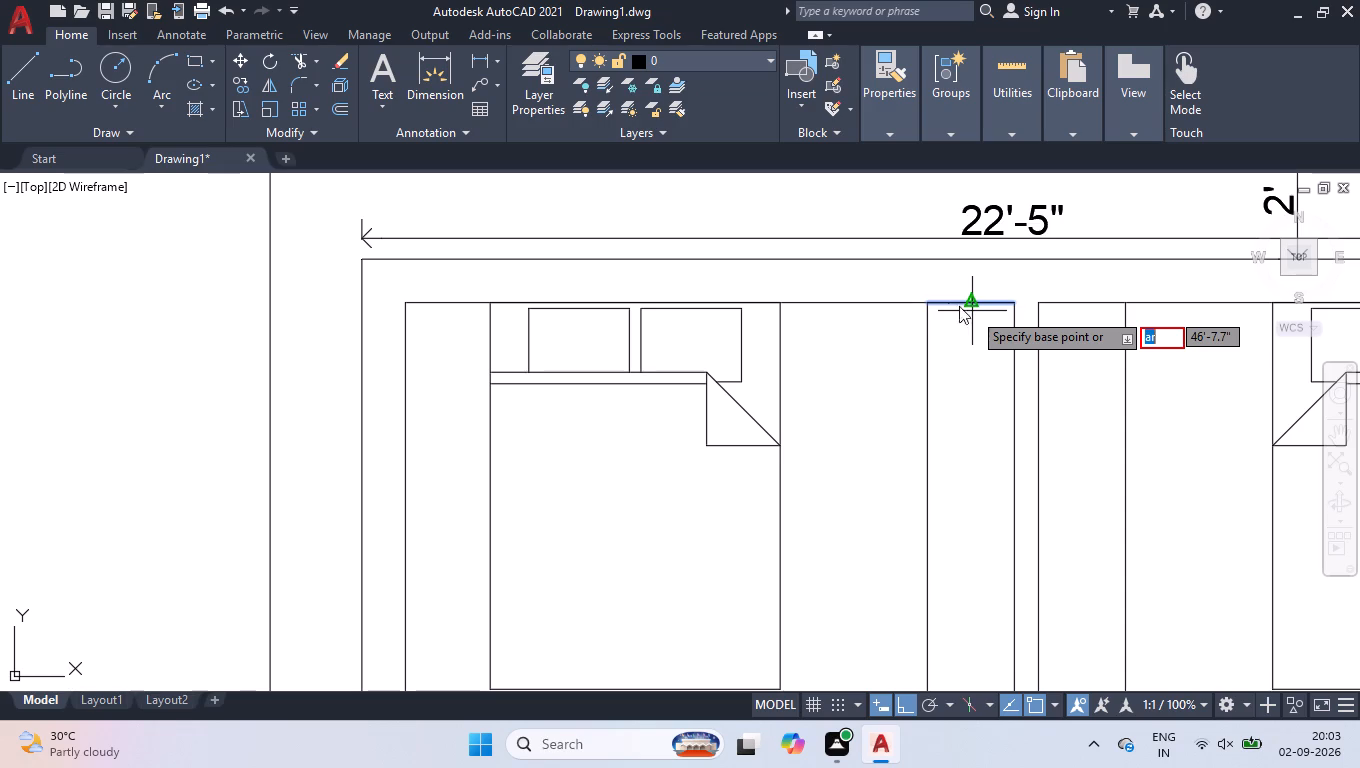
left_click(925, 305)
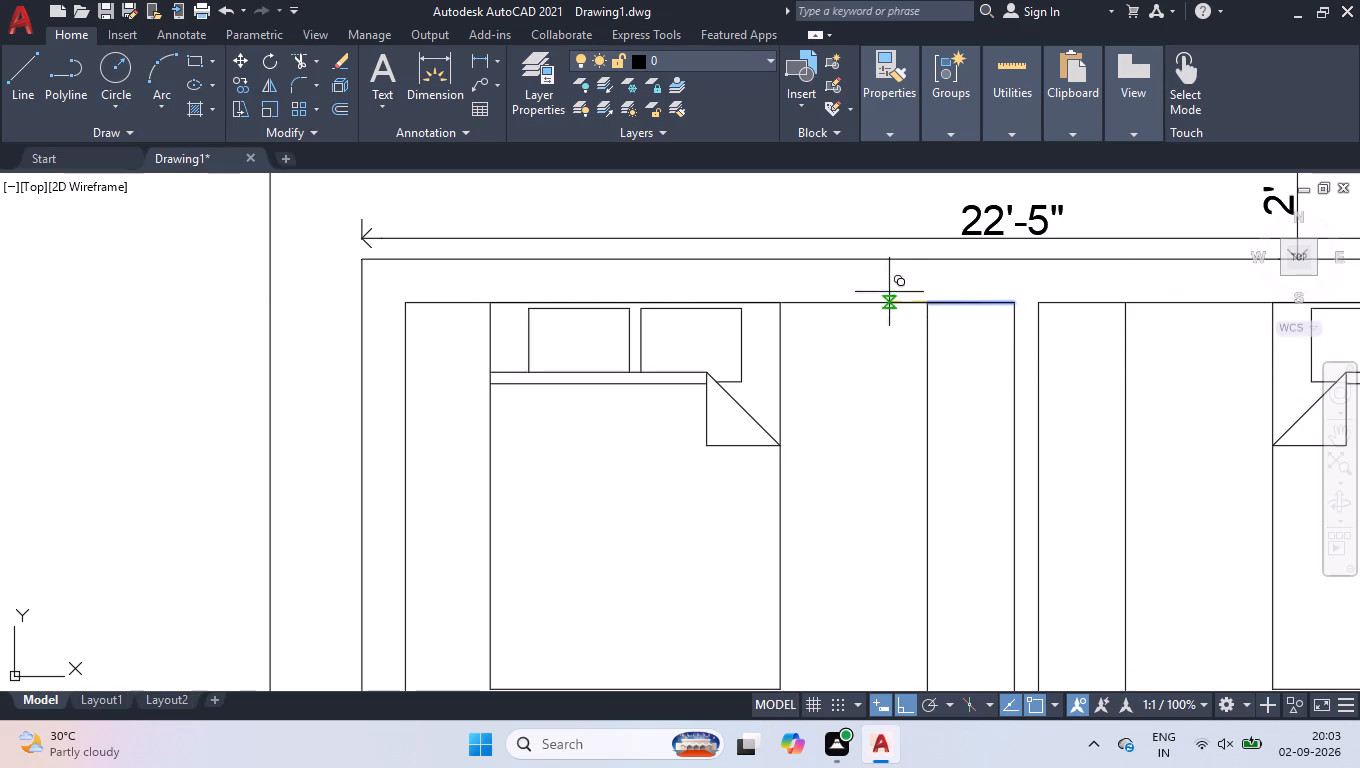
left_click(929, 301)
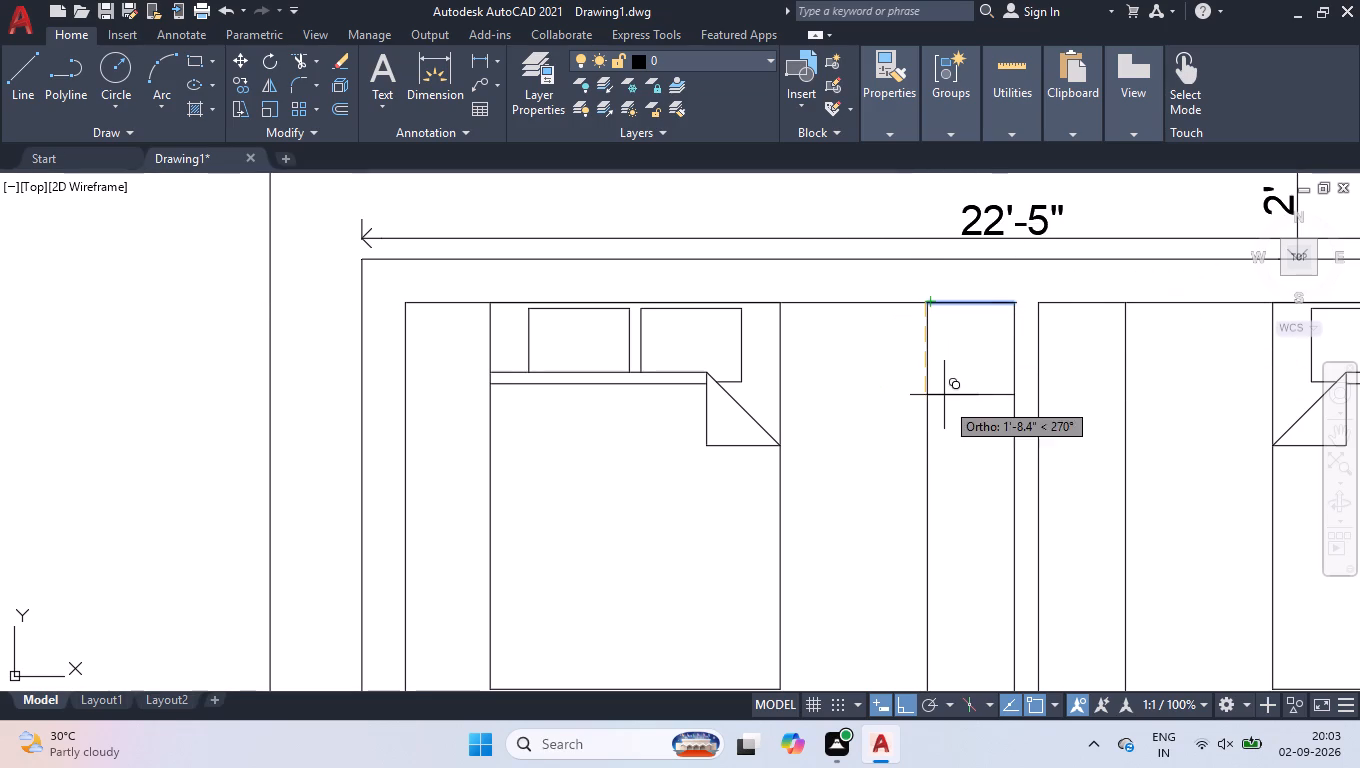
key("a")
key("r")
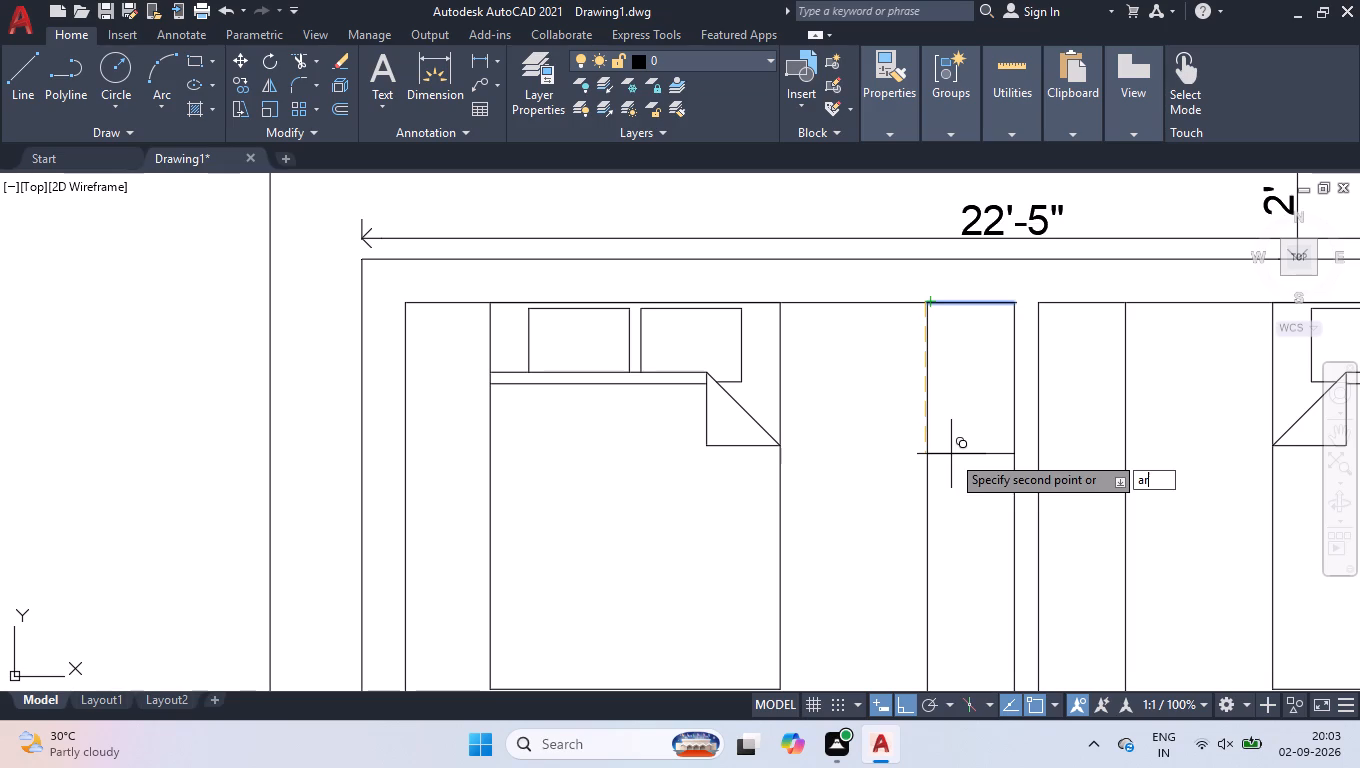
key("Return")
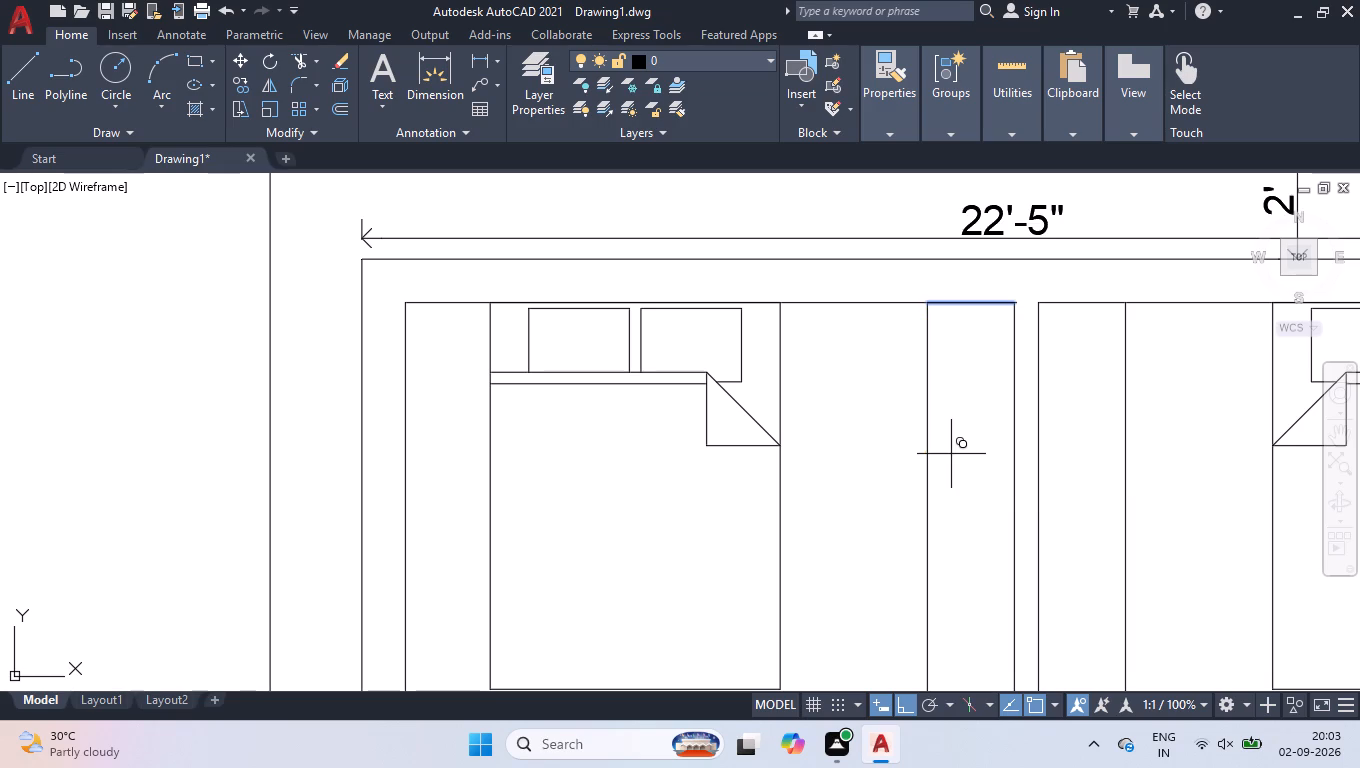
type("25")
key("Return")
key("f")
key("Return")
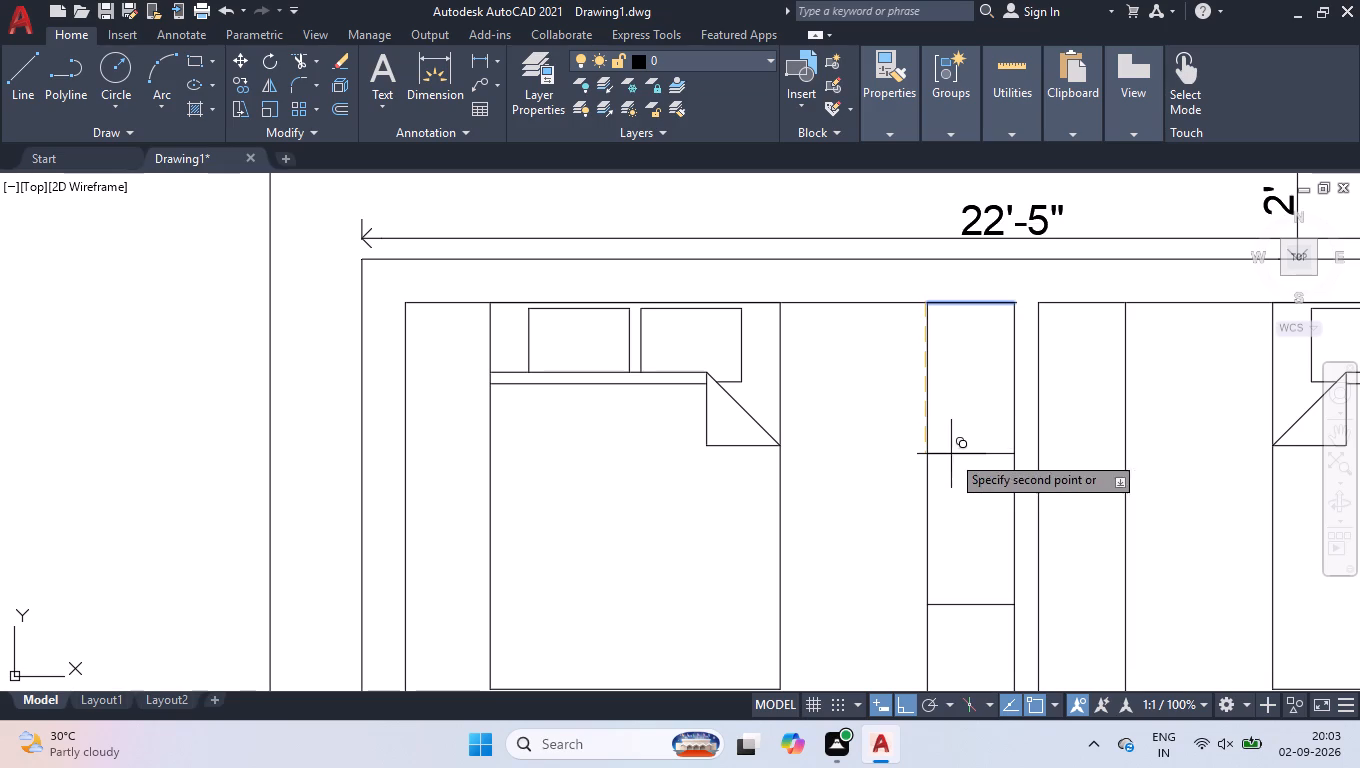
scroll(928, 424, "down", 2)
scroll(941, 566, "up", 3)
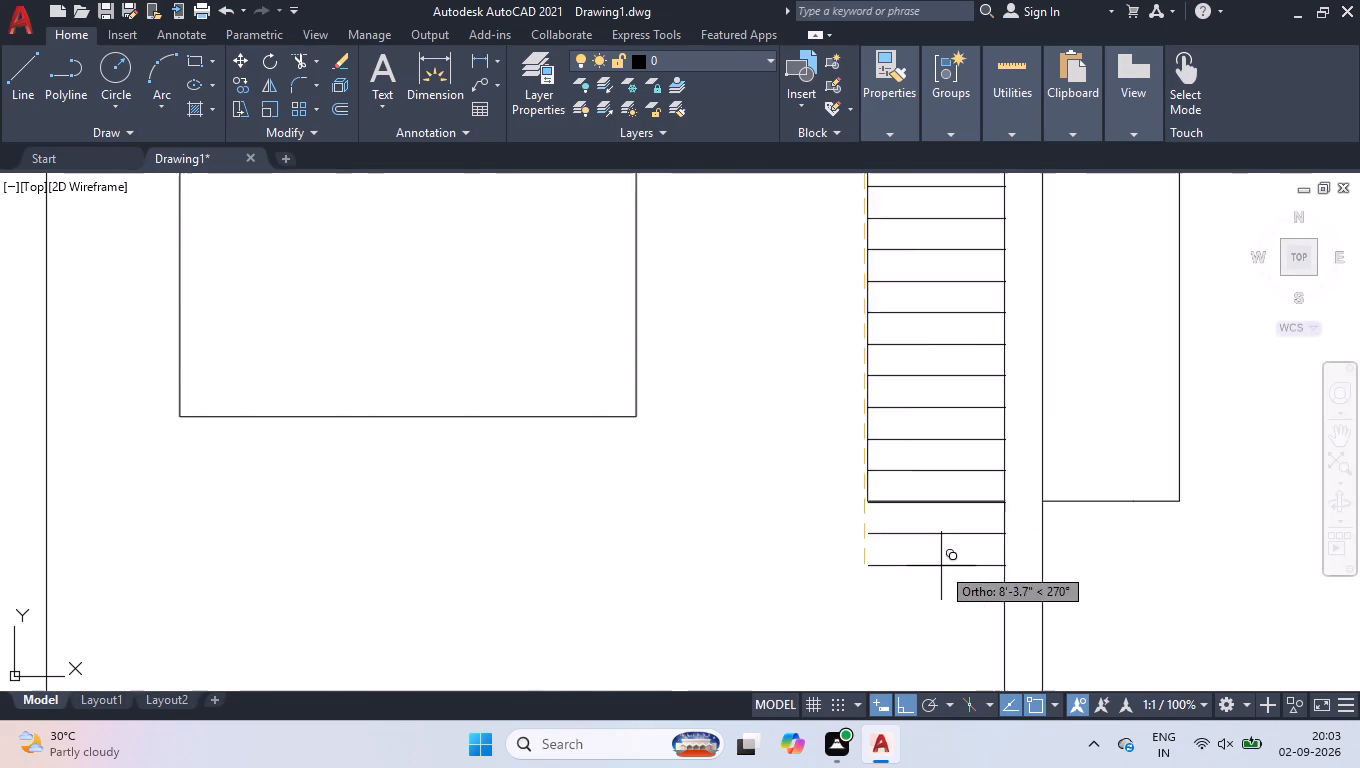
left_click(873, 500)
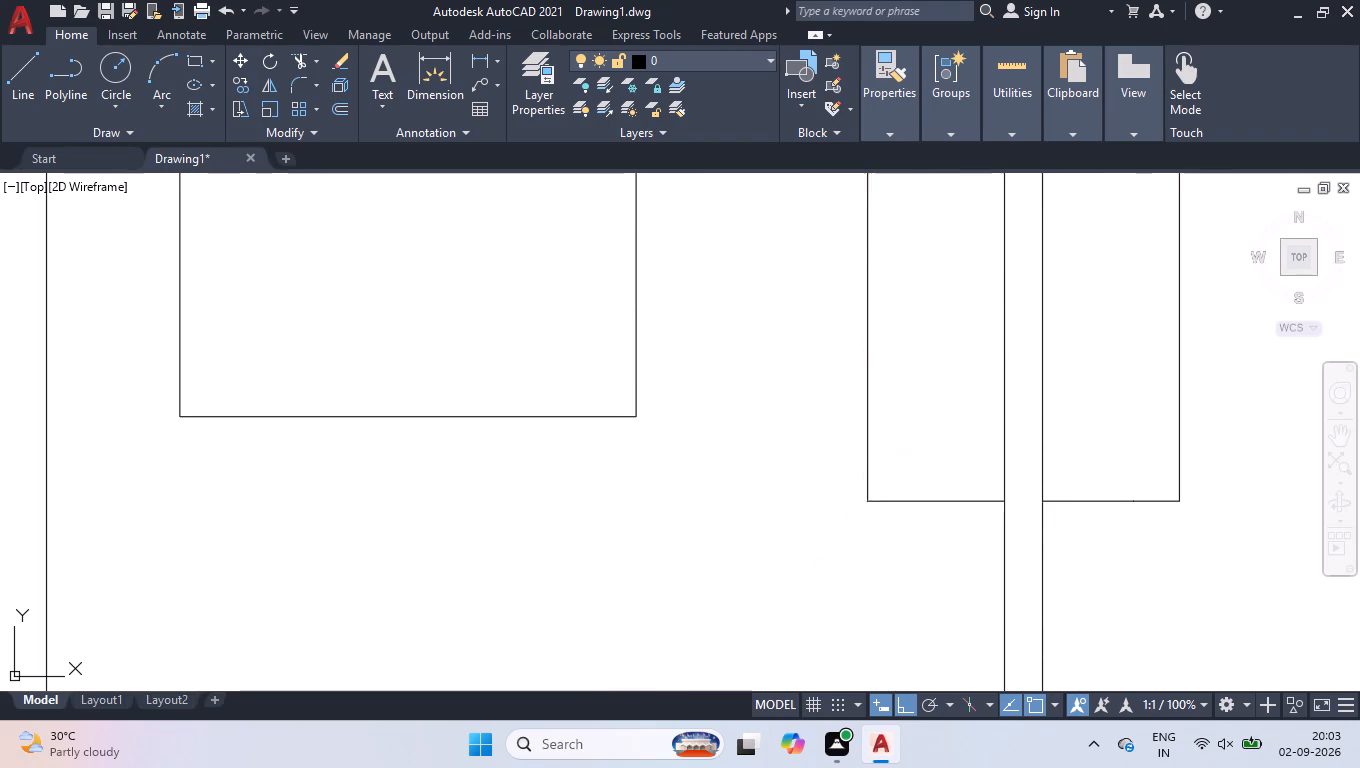
key("space")
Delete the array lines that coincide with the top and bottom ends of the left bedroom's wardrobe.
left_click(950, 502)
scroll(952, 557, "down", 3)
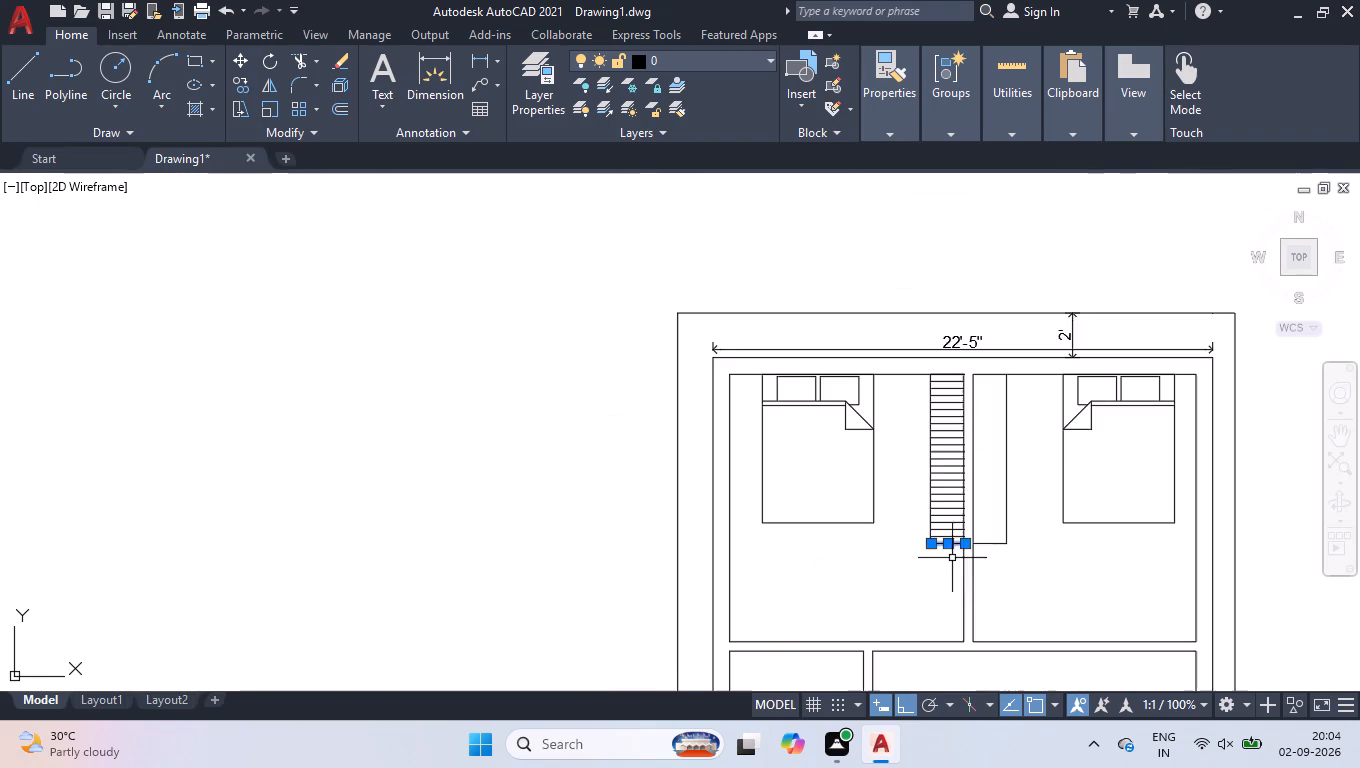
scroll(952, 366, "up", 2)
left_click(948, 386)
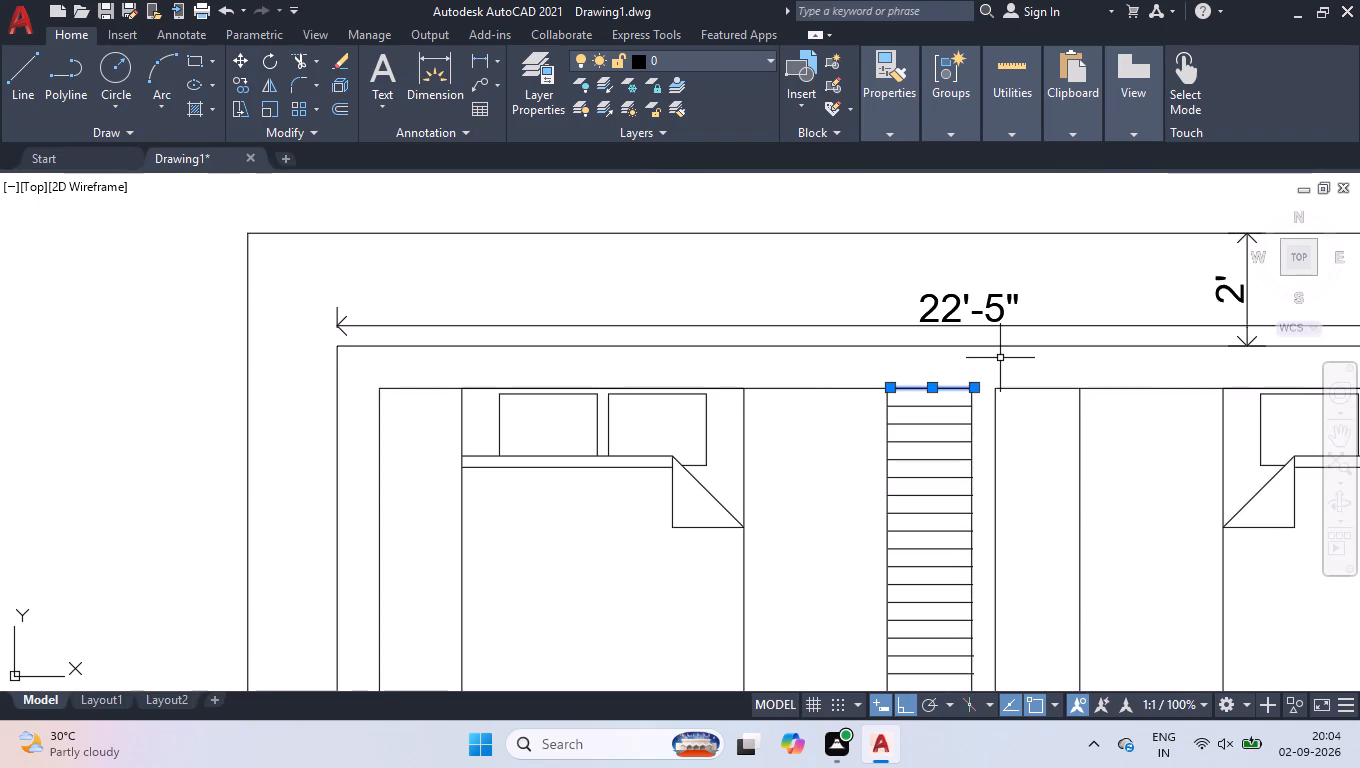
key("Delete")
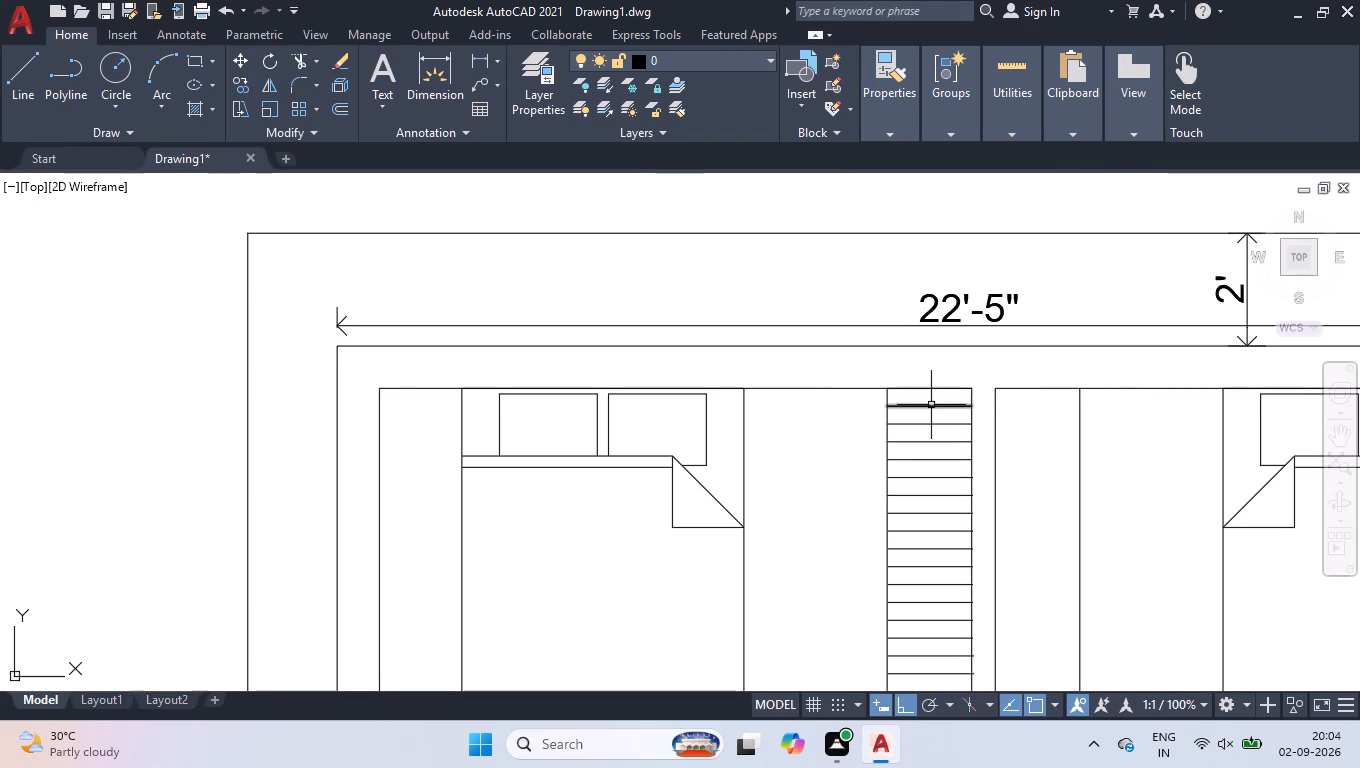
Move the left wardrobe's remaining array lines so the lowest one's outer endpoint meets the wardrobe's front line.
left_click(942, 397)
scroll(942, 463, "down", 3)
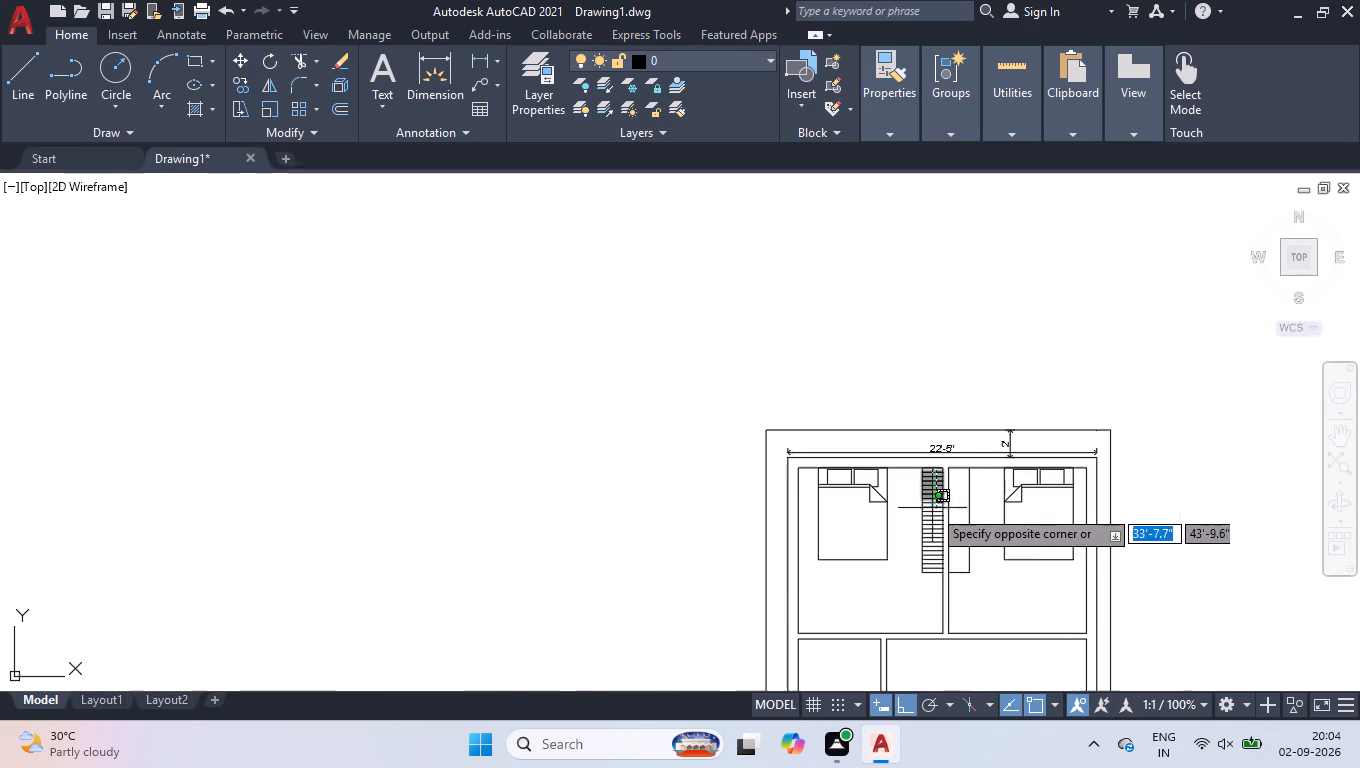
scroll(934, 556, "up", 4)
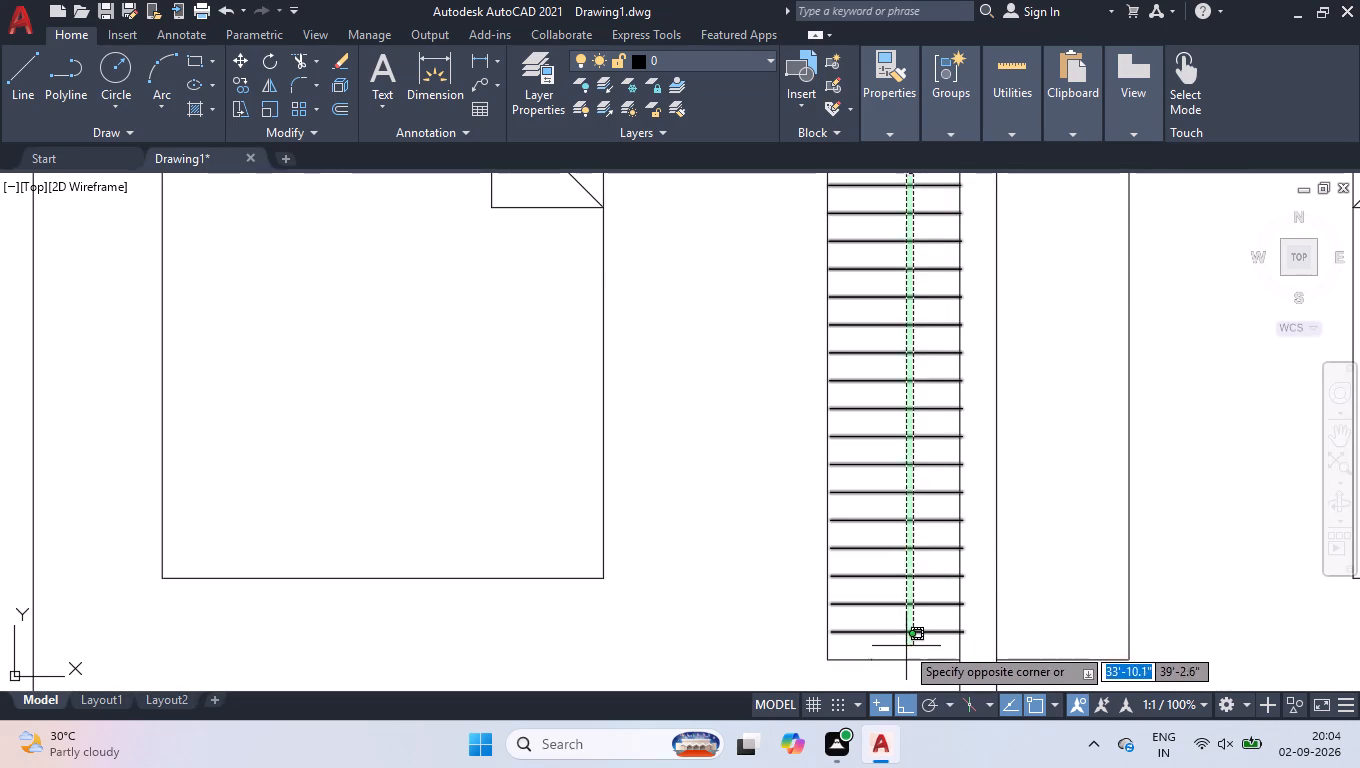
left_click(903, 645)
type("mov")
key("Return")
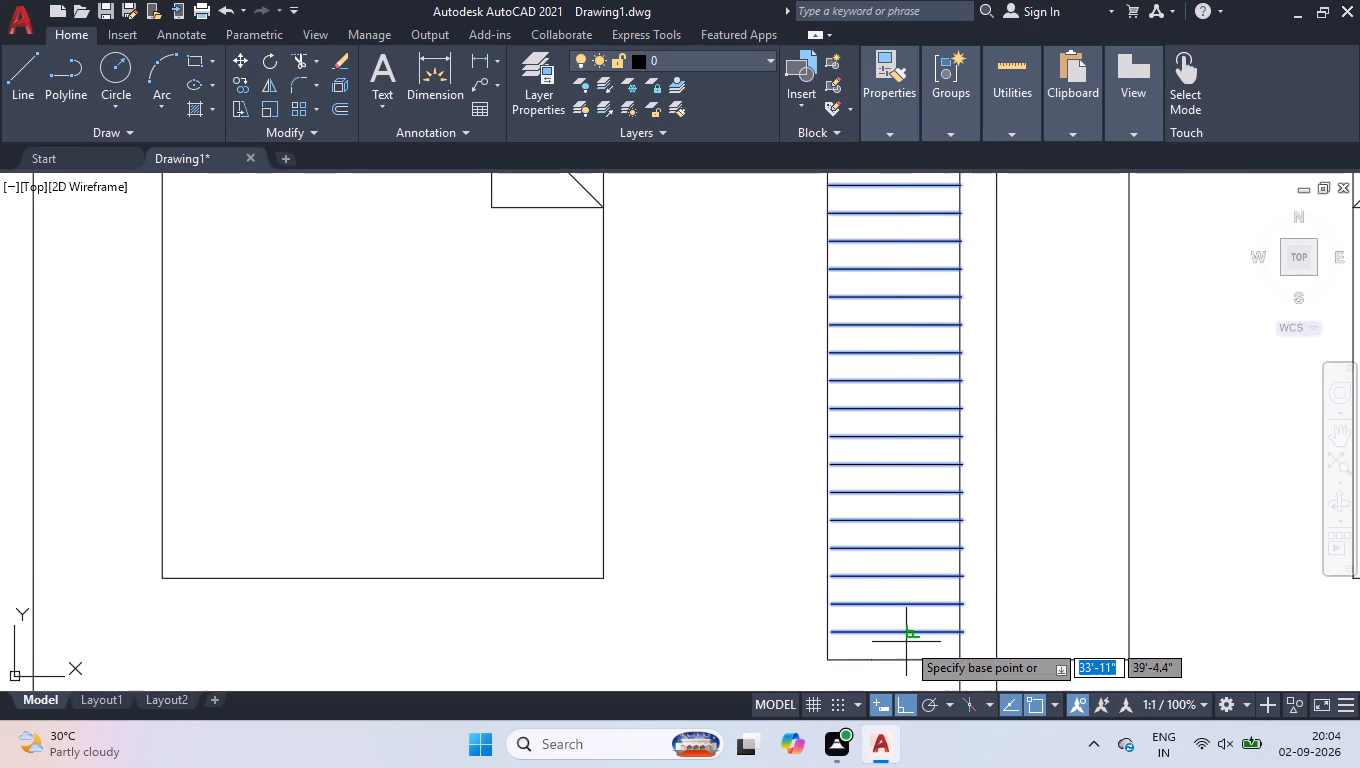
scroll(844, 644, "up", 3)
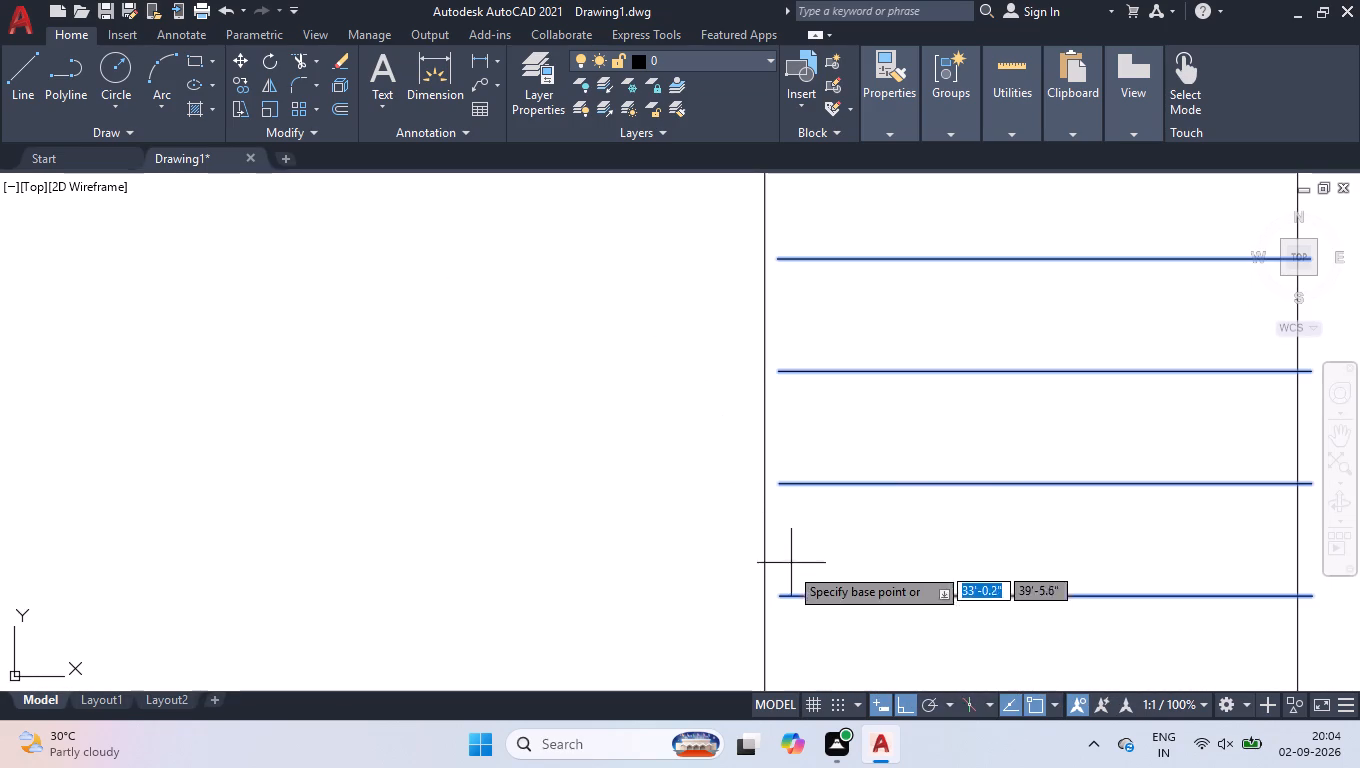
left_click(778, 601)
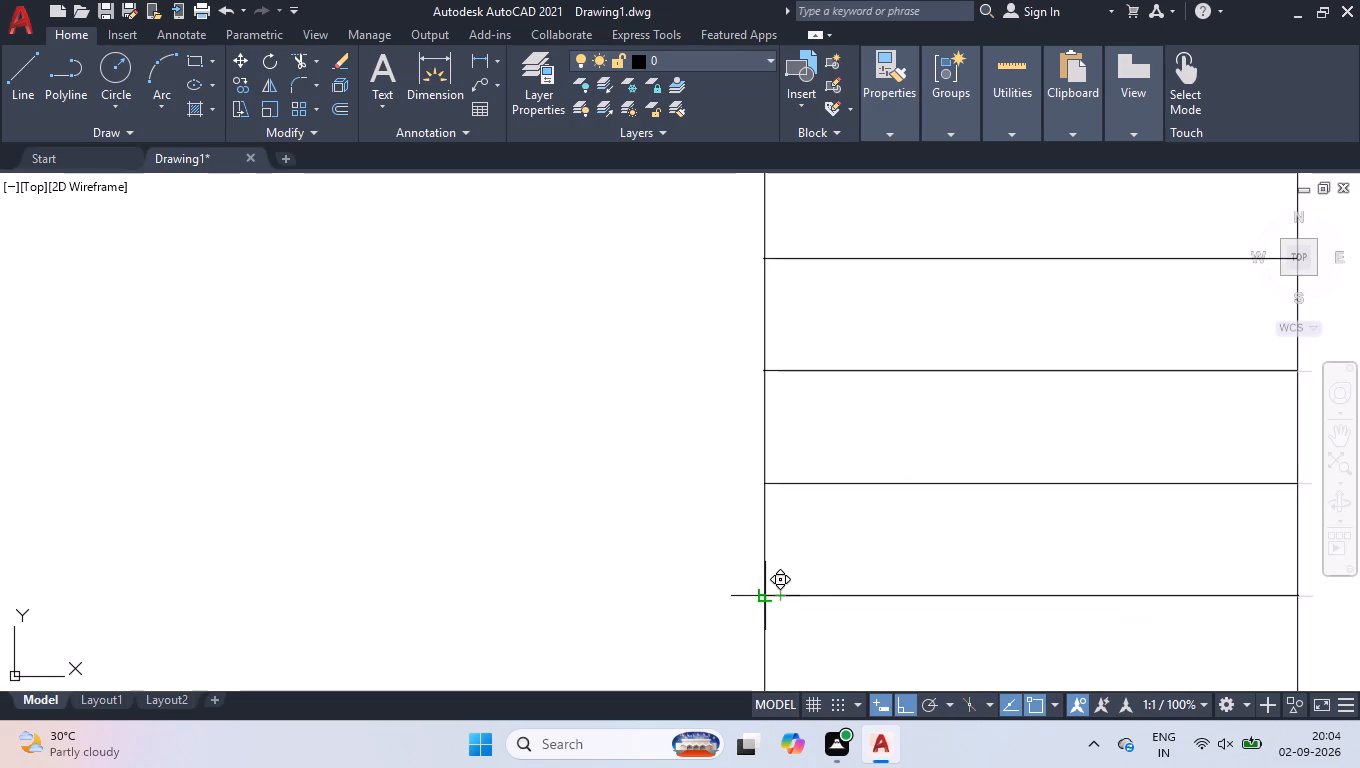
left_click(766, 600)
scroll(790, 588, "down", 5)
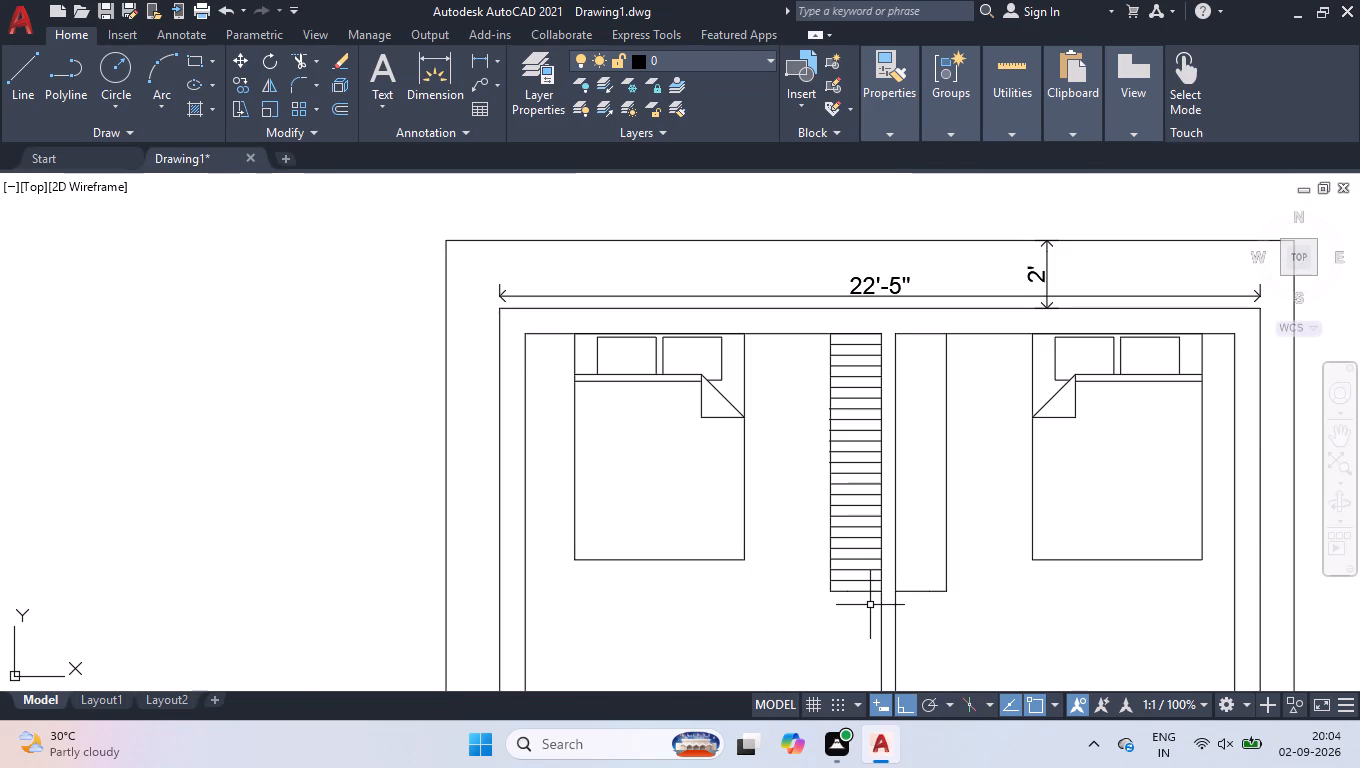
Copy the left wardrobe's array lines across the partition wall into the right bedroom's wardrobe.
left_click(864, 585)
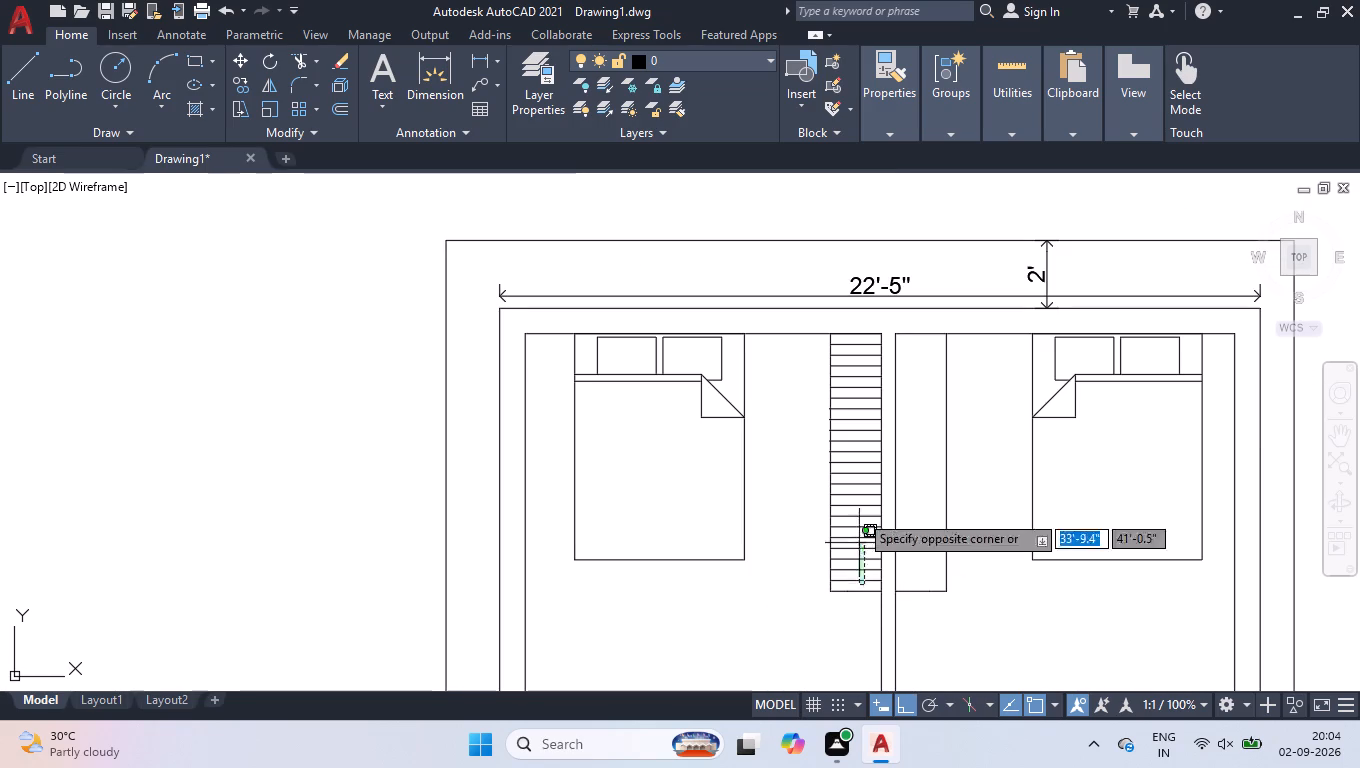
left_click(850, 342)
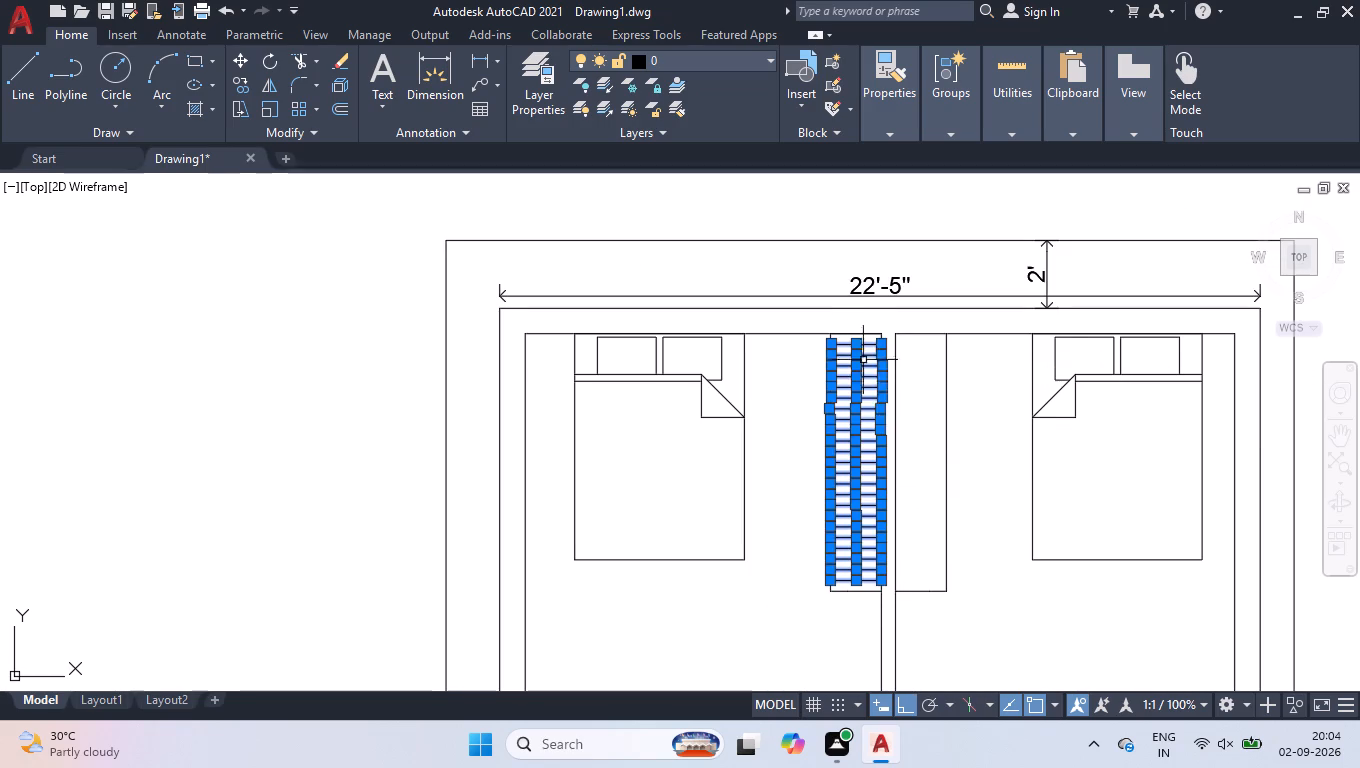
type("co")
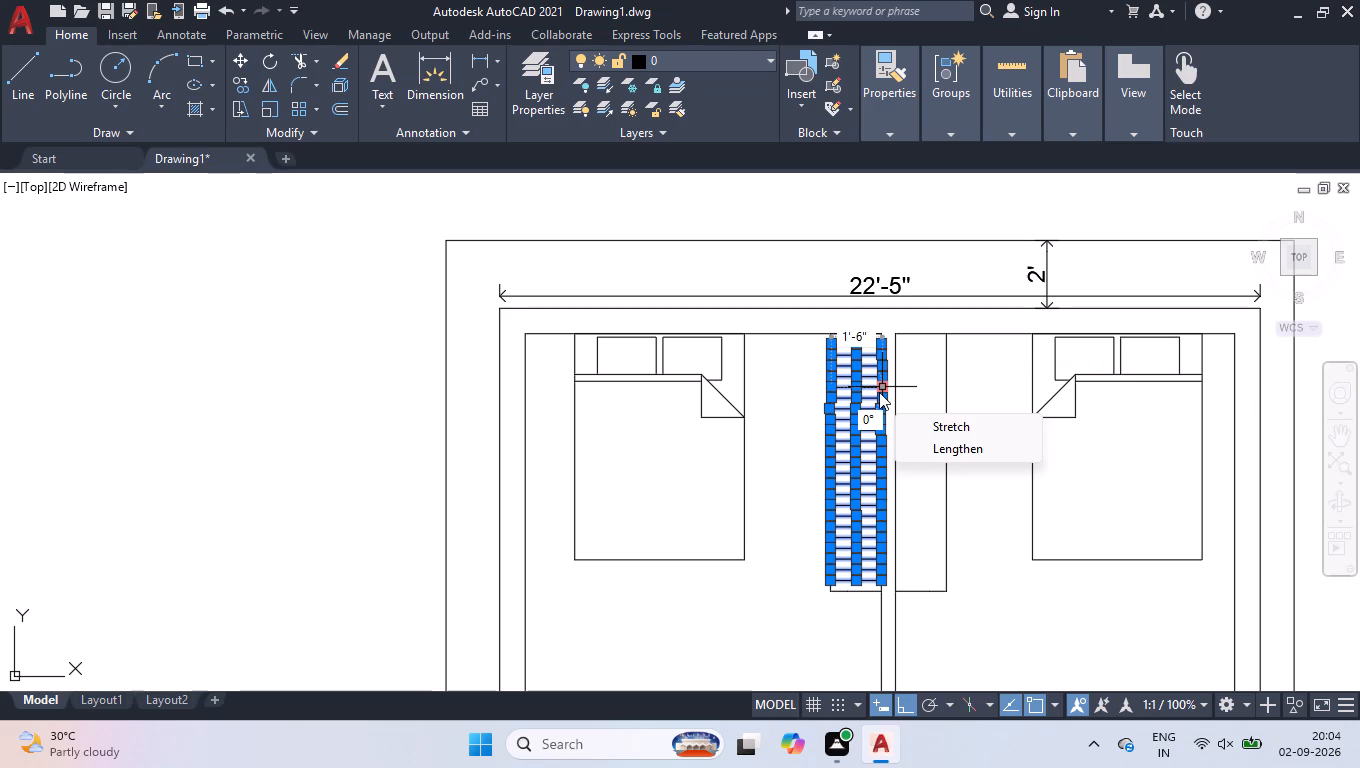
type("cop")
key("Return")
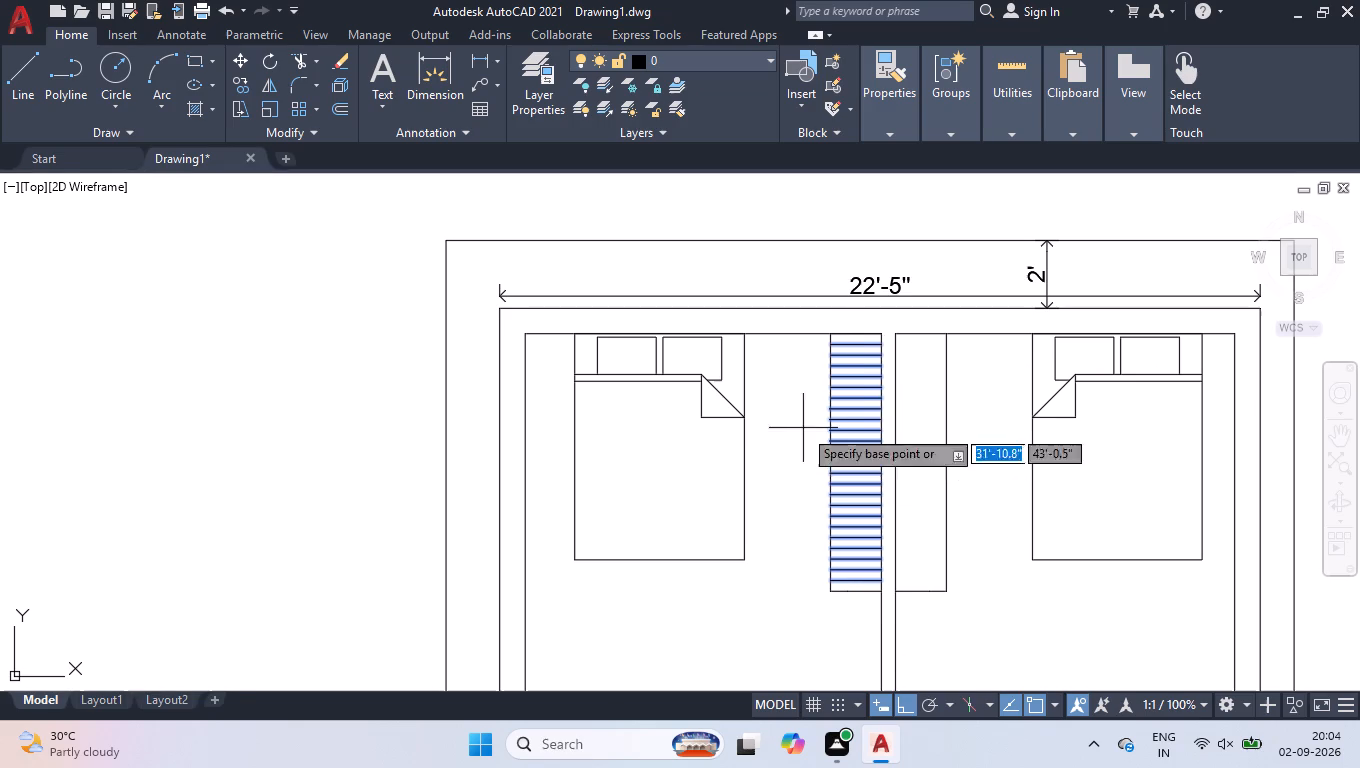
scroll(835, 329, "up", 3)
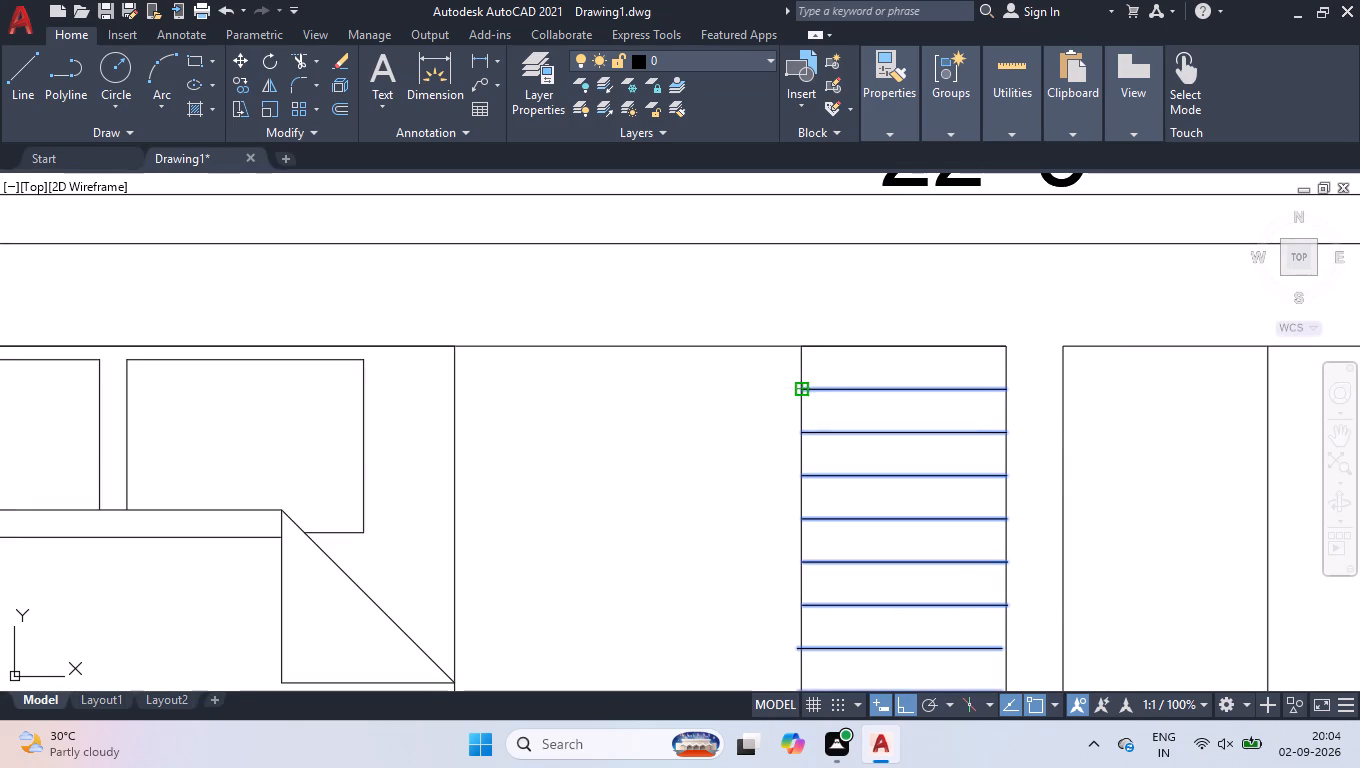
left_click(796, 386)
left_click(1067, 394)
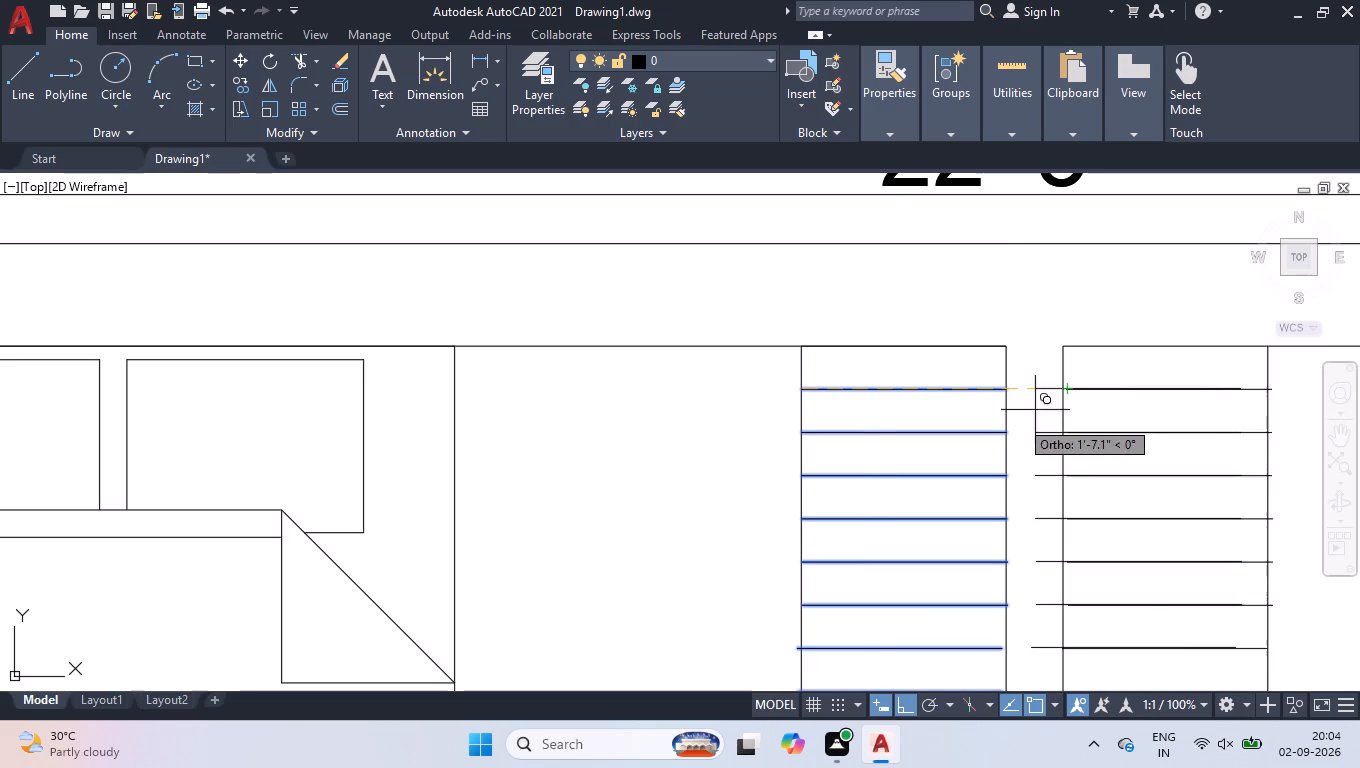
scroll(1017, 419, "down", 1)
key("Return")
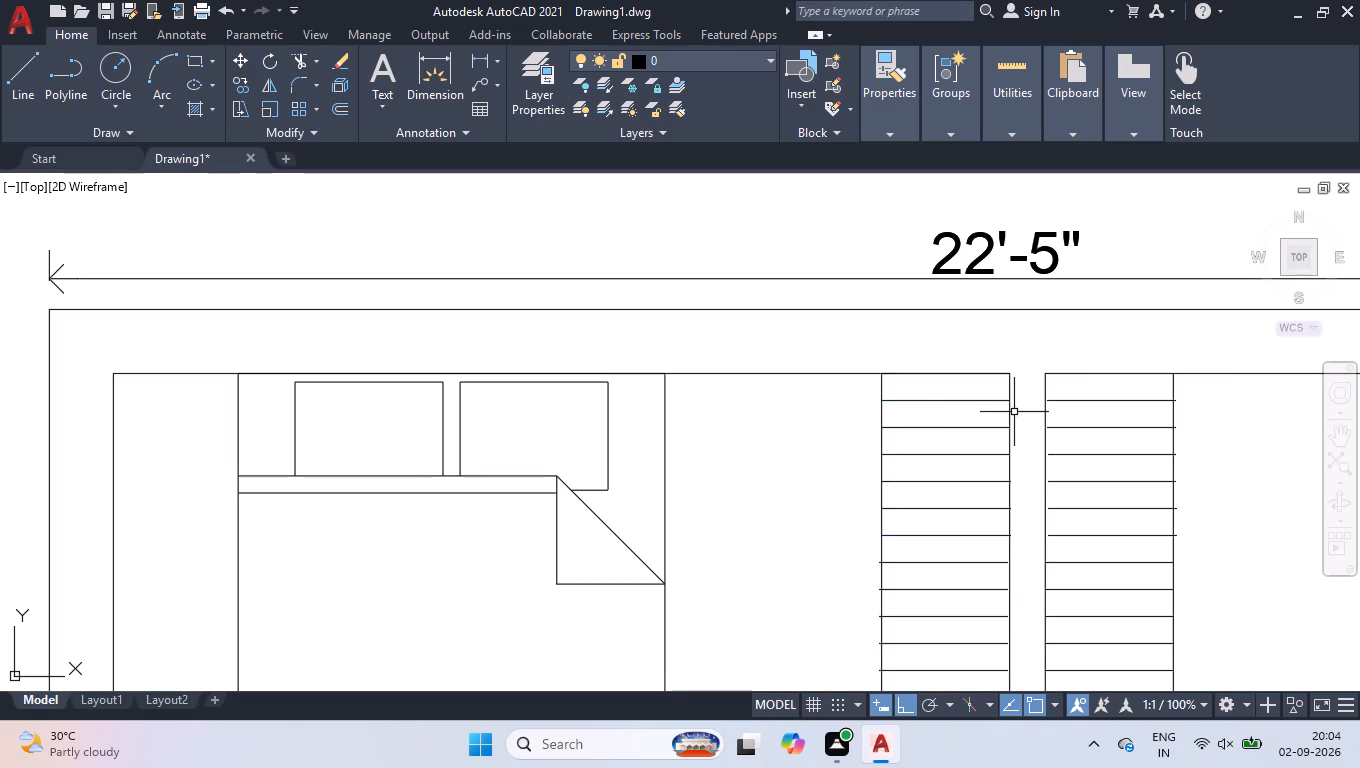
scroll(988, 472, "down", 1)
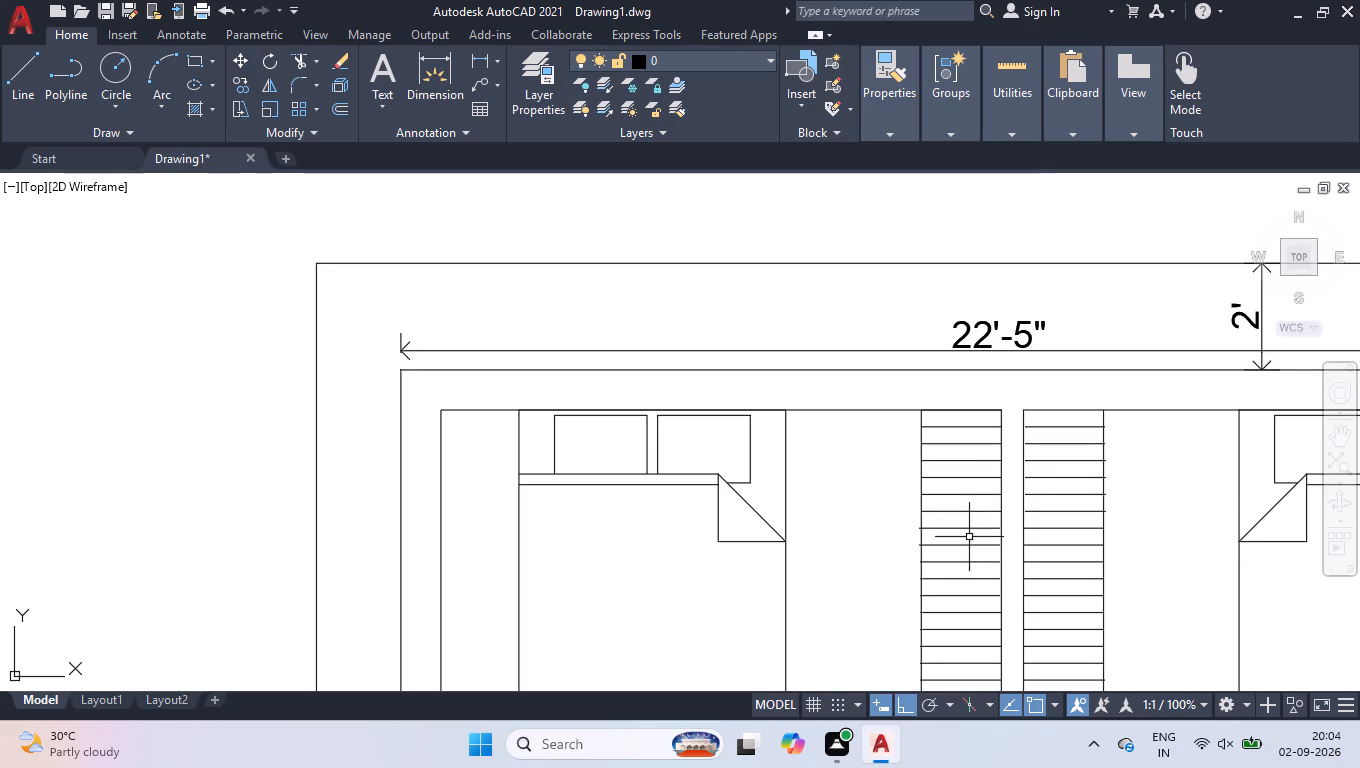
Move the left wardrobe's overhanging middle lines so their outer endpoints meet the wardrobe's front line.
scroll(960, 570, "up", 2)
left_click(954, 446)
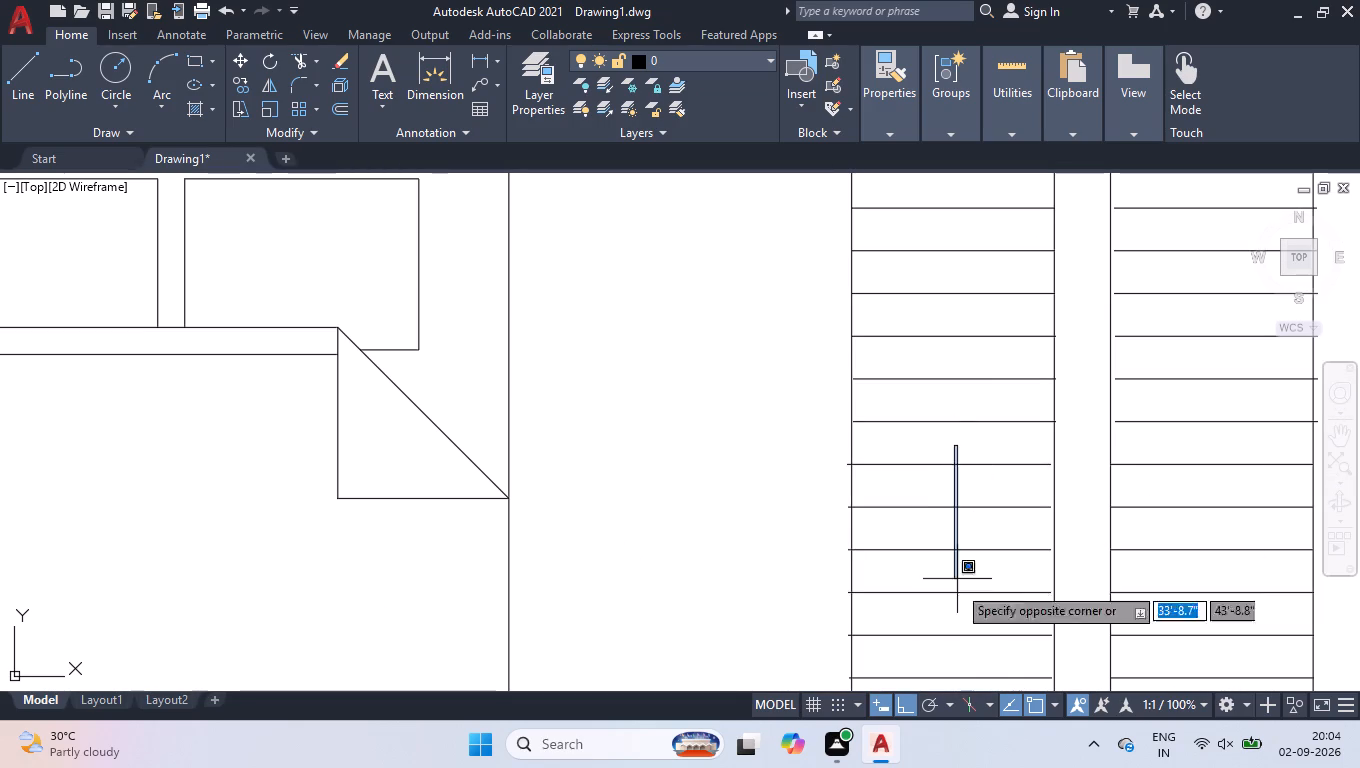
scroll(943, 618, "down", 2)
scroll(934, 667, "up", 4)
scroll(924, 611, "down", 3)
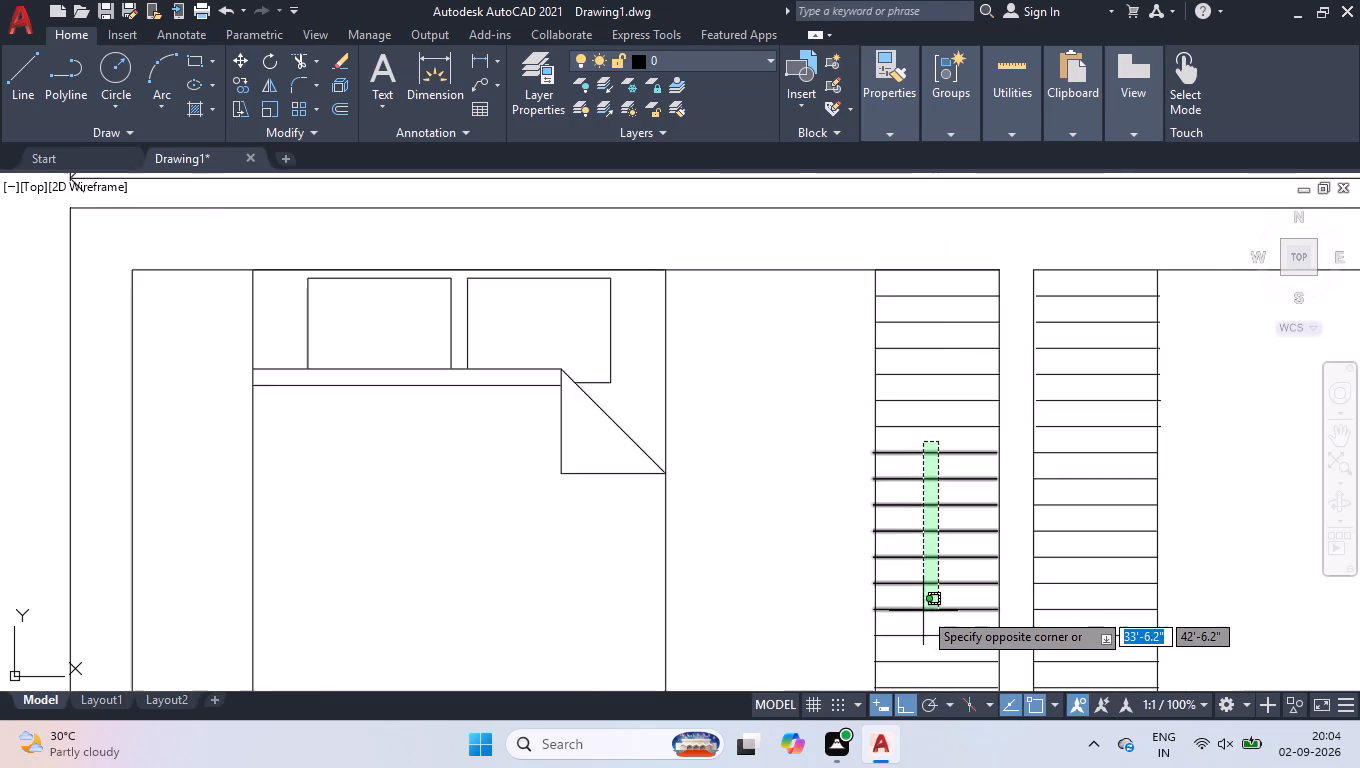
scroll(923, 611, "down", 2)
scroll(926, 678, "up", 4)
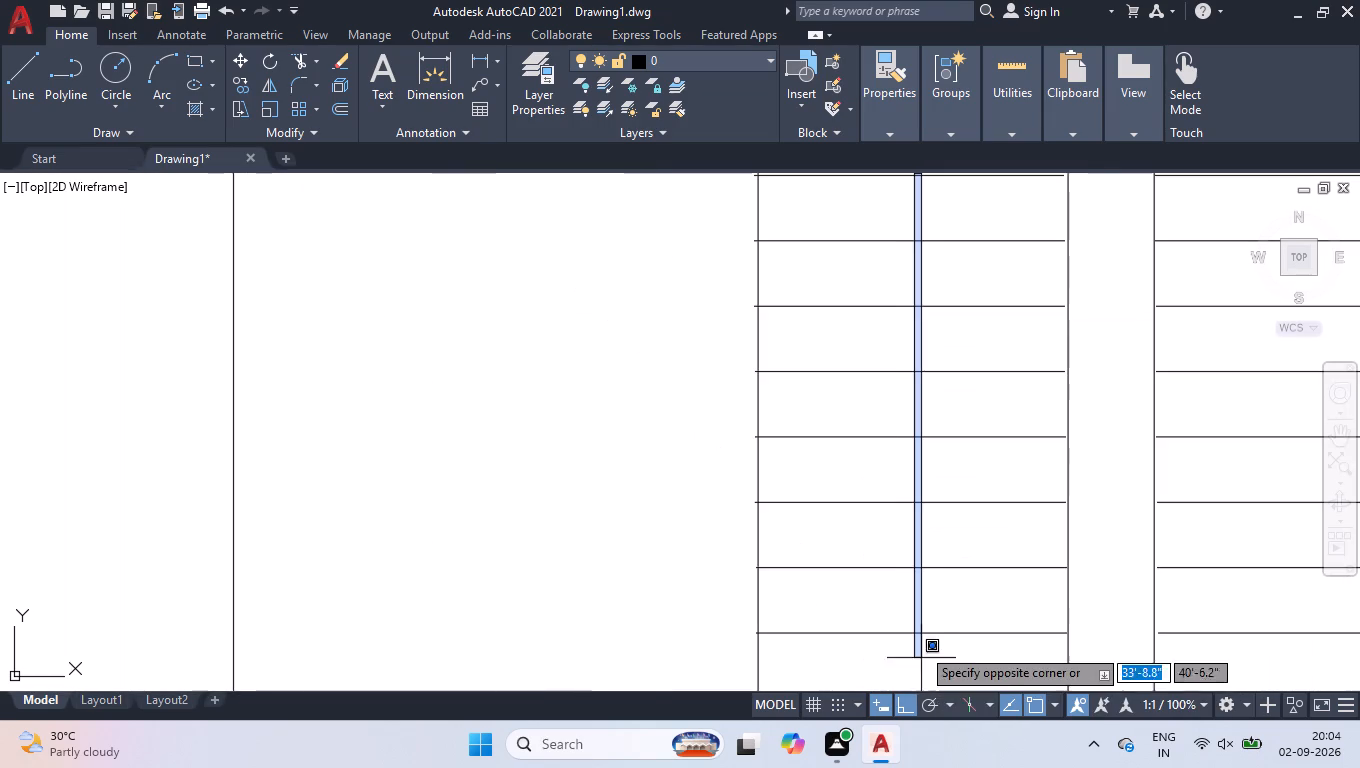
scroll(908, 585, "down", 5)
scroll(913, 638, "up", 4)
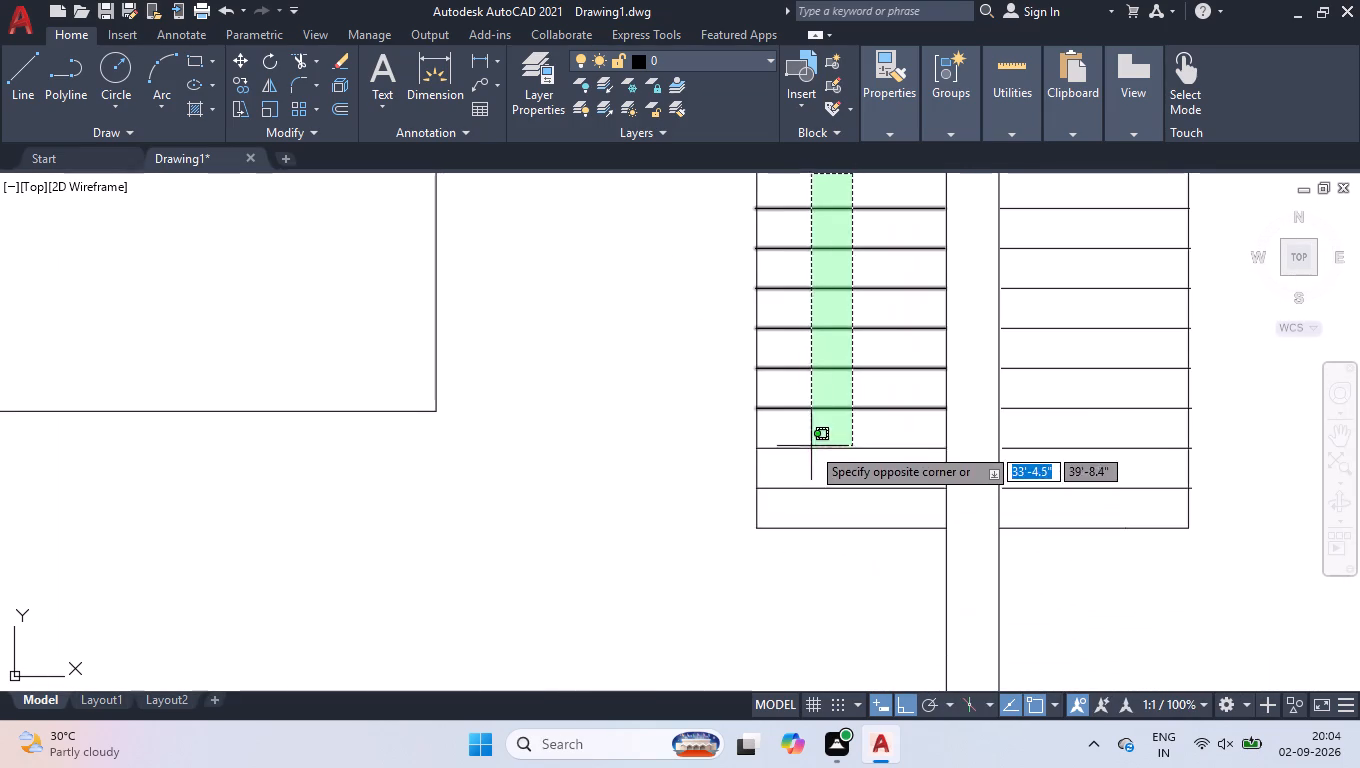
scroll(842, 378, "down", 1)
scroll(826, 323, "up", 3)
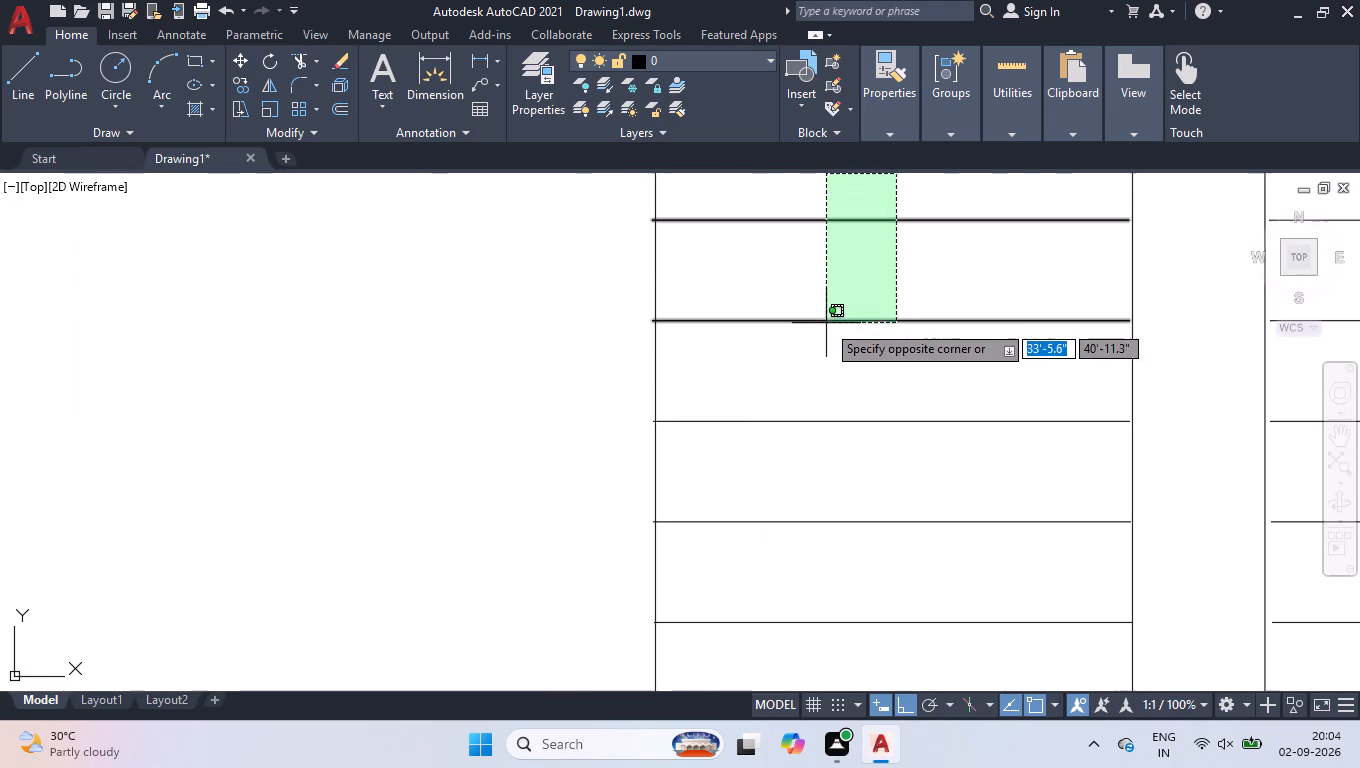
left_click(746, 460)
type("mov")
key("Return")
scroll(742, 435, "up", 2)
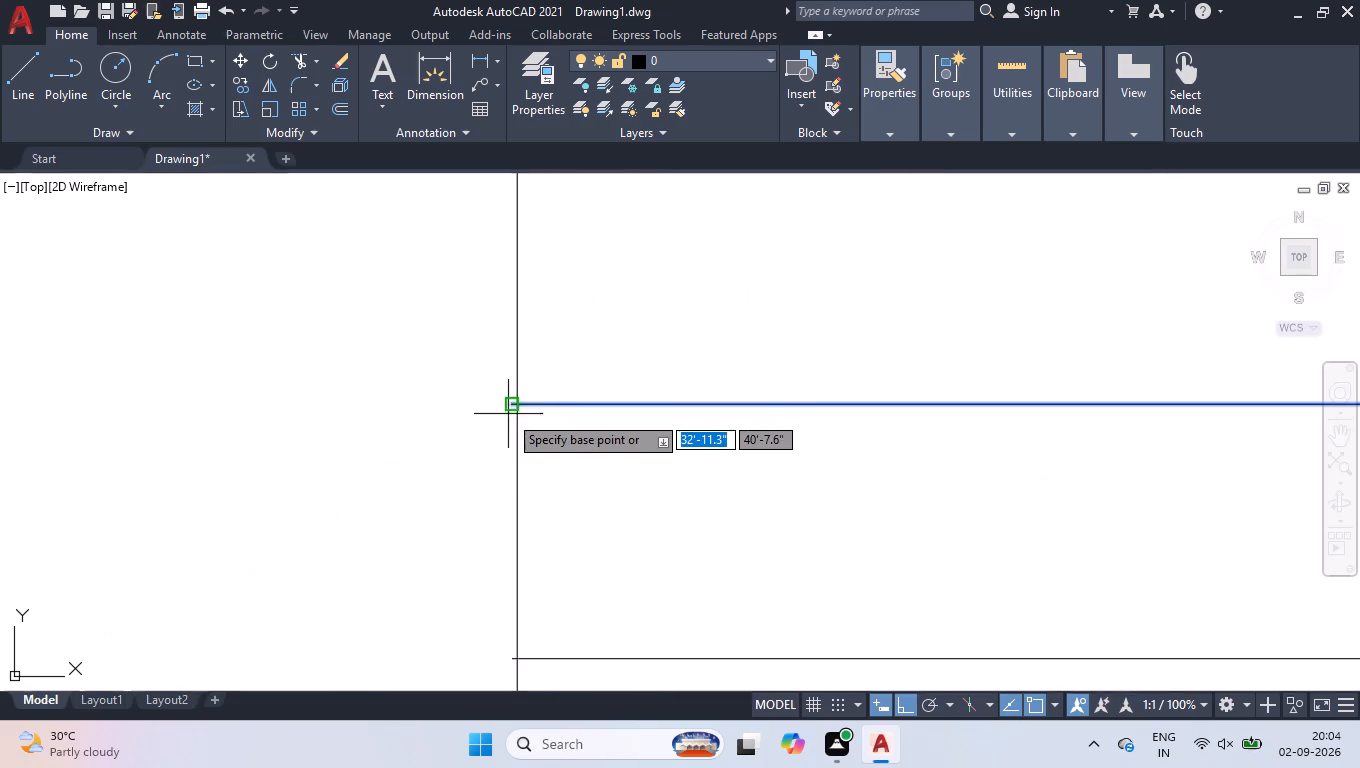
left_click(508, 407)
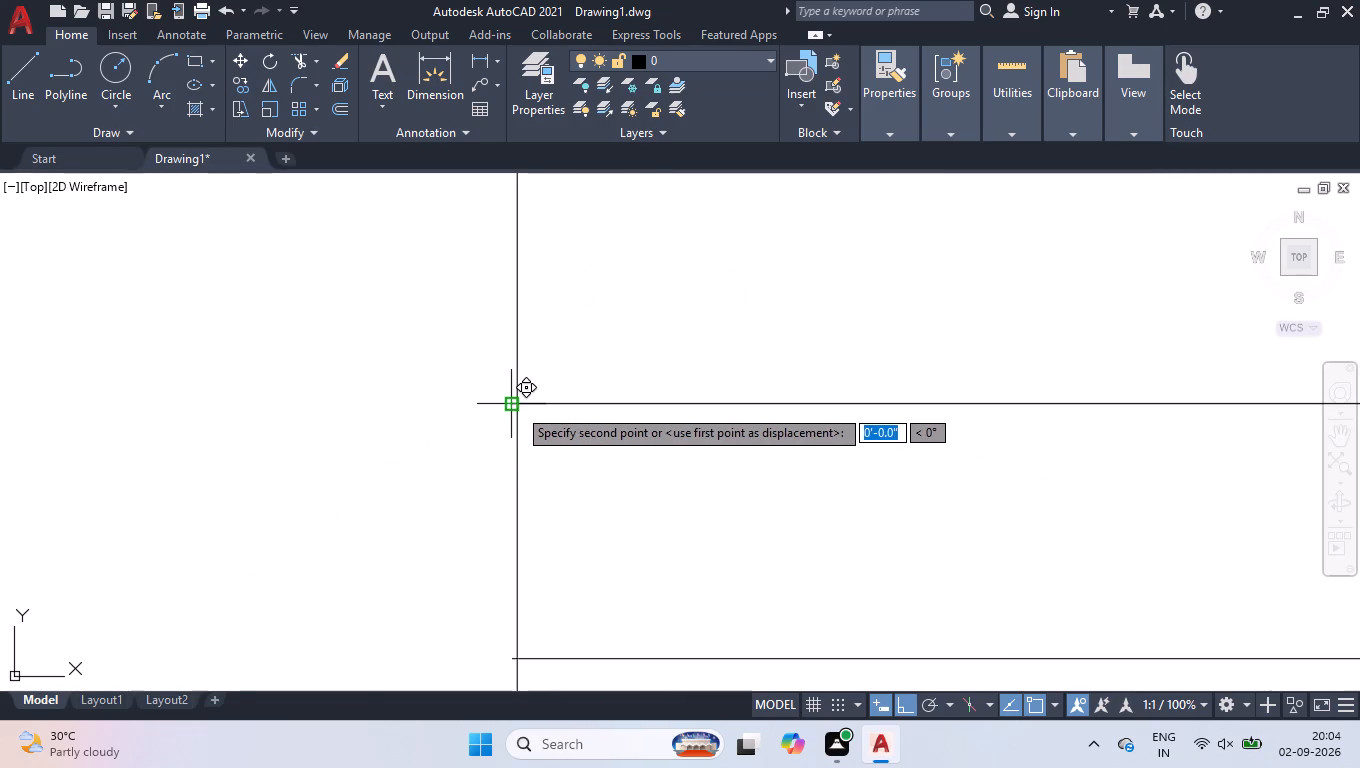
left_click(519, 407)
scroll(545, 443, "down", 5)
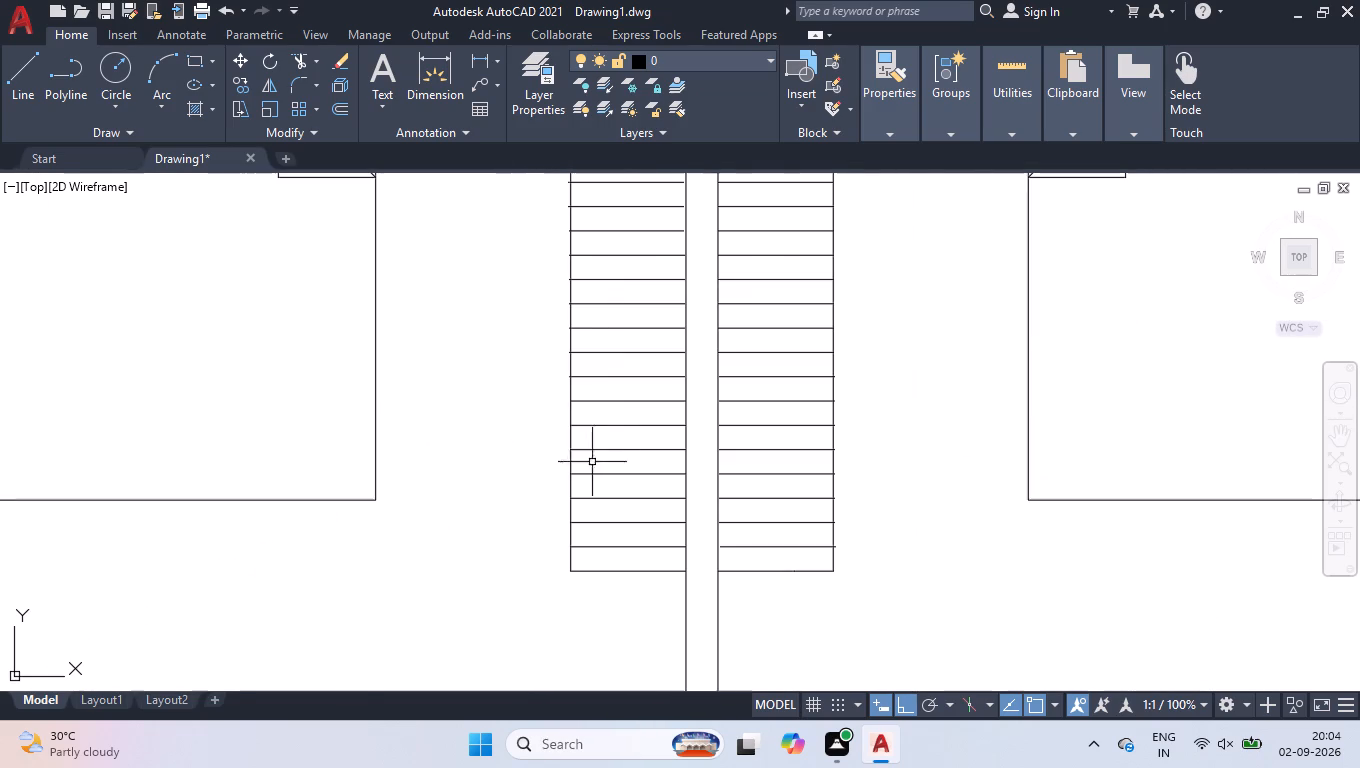
Delete all the array lines inside both wardrobes, together with the right wardrobe's bottom line.
scroll(601, 423, "down", 1)
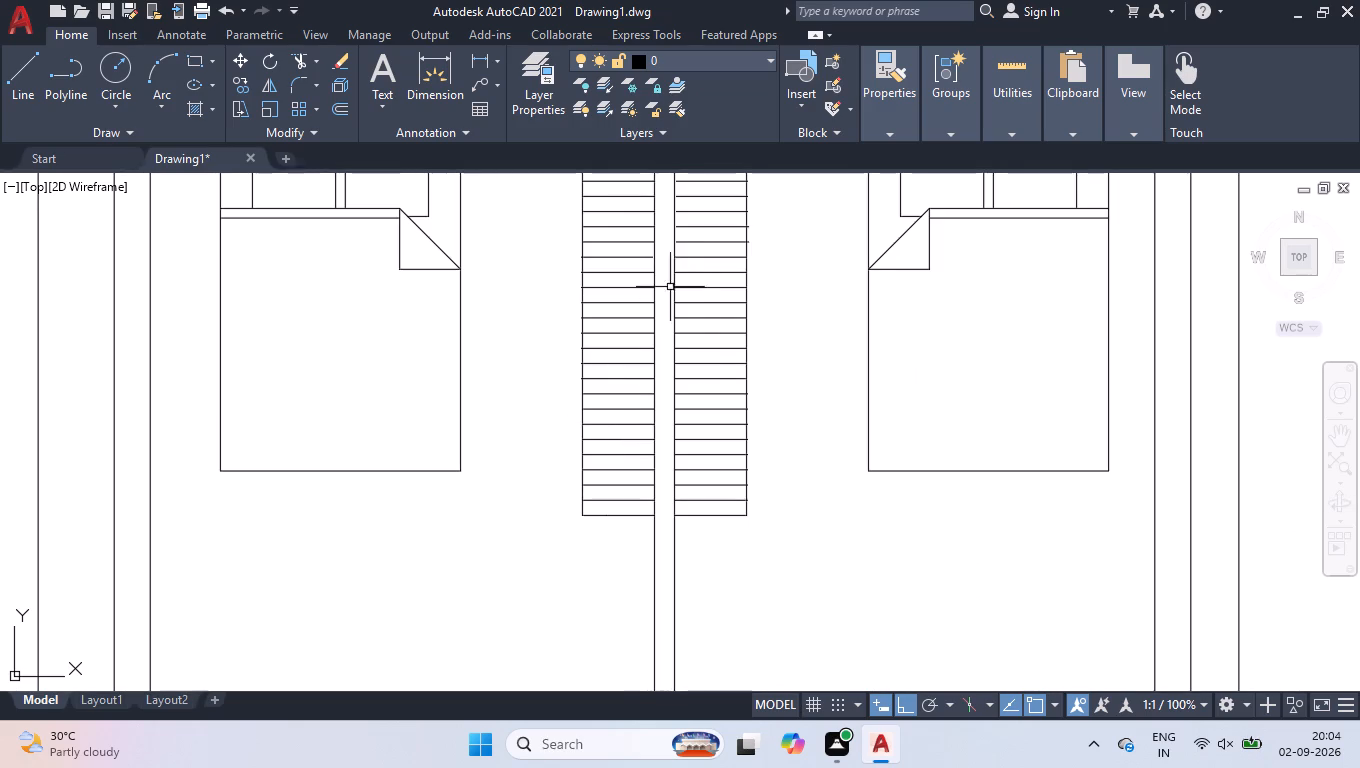
scroll(748, 326, "down", 2)
scroll(730, 260, "up", 2)
left_click(741, 276)
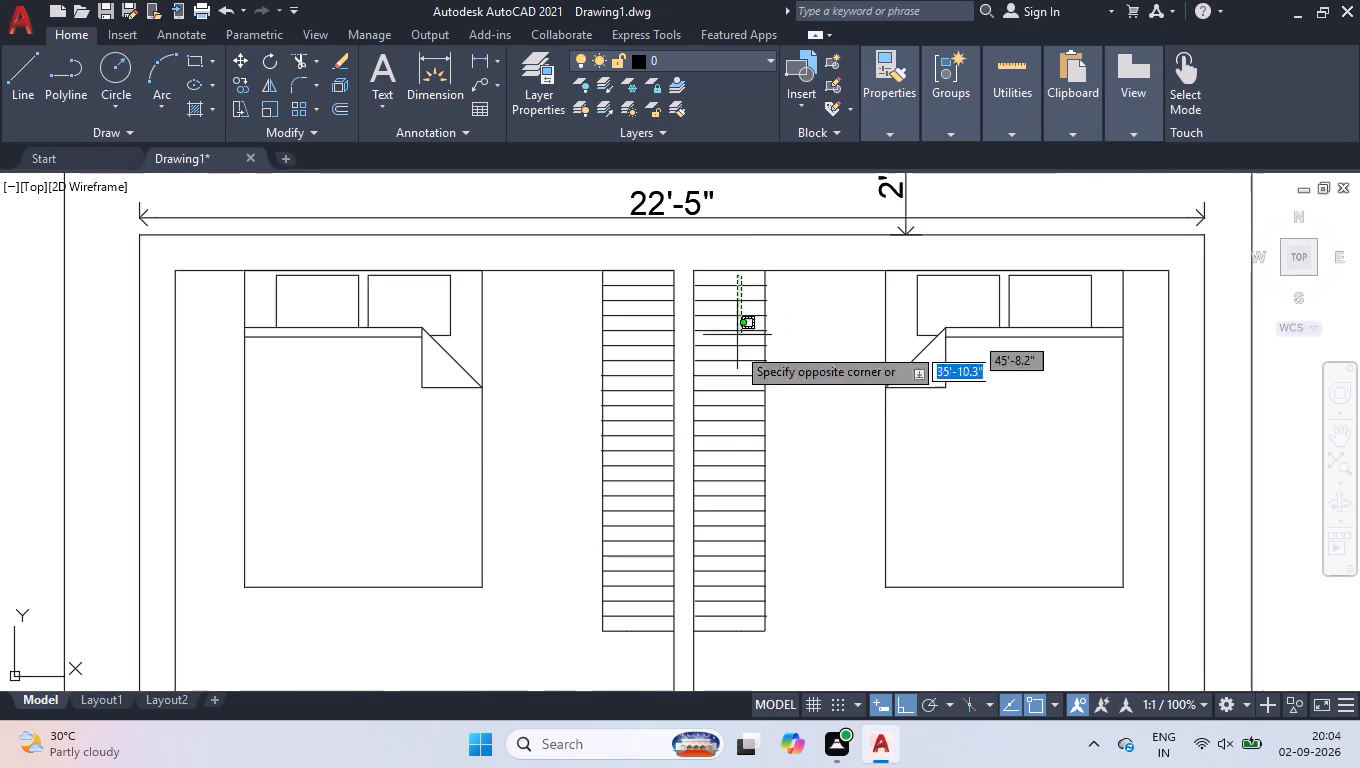
left_click(732, 633)
left_click(662, 281)
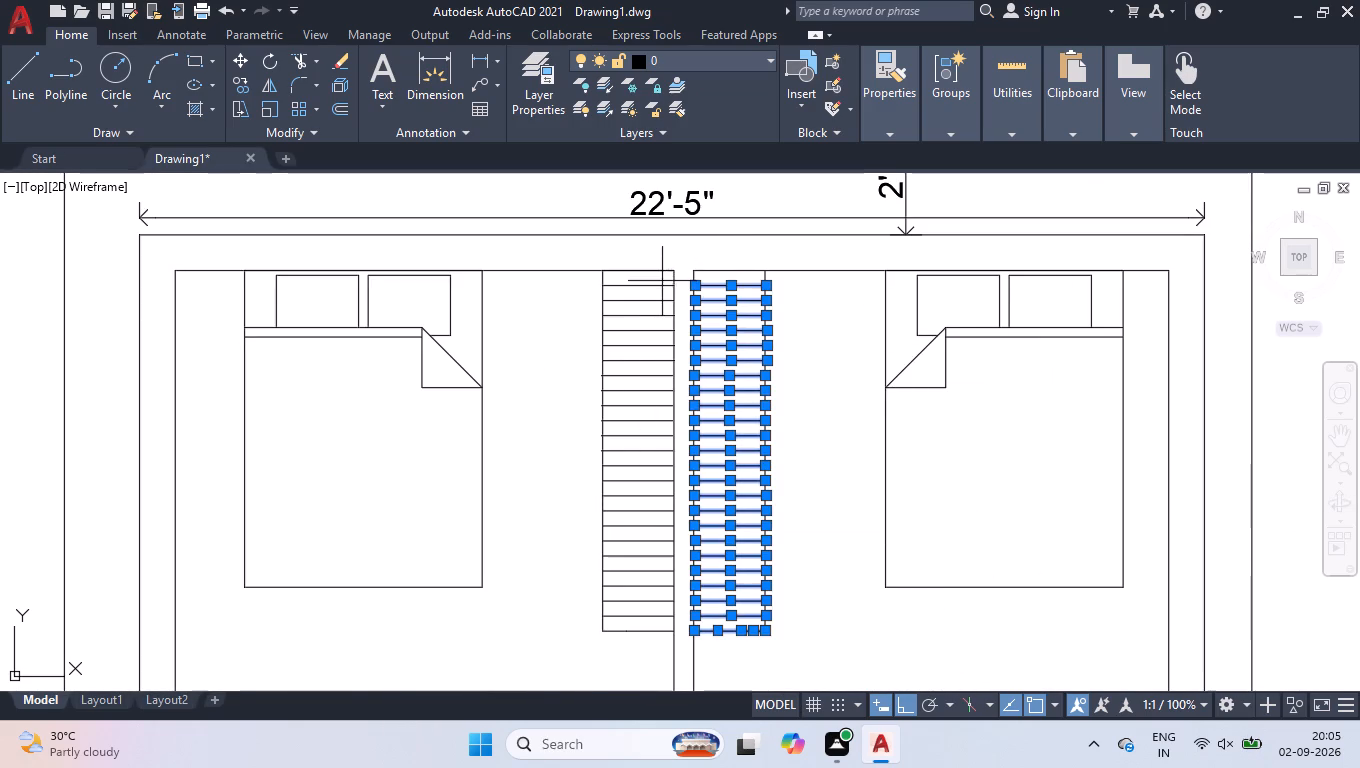
left_click(633, 624)
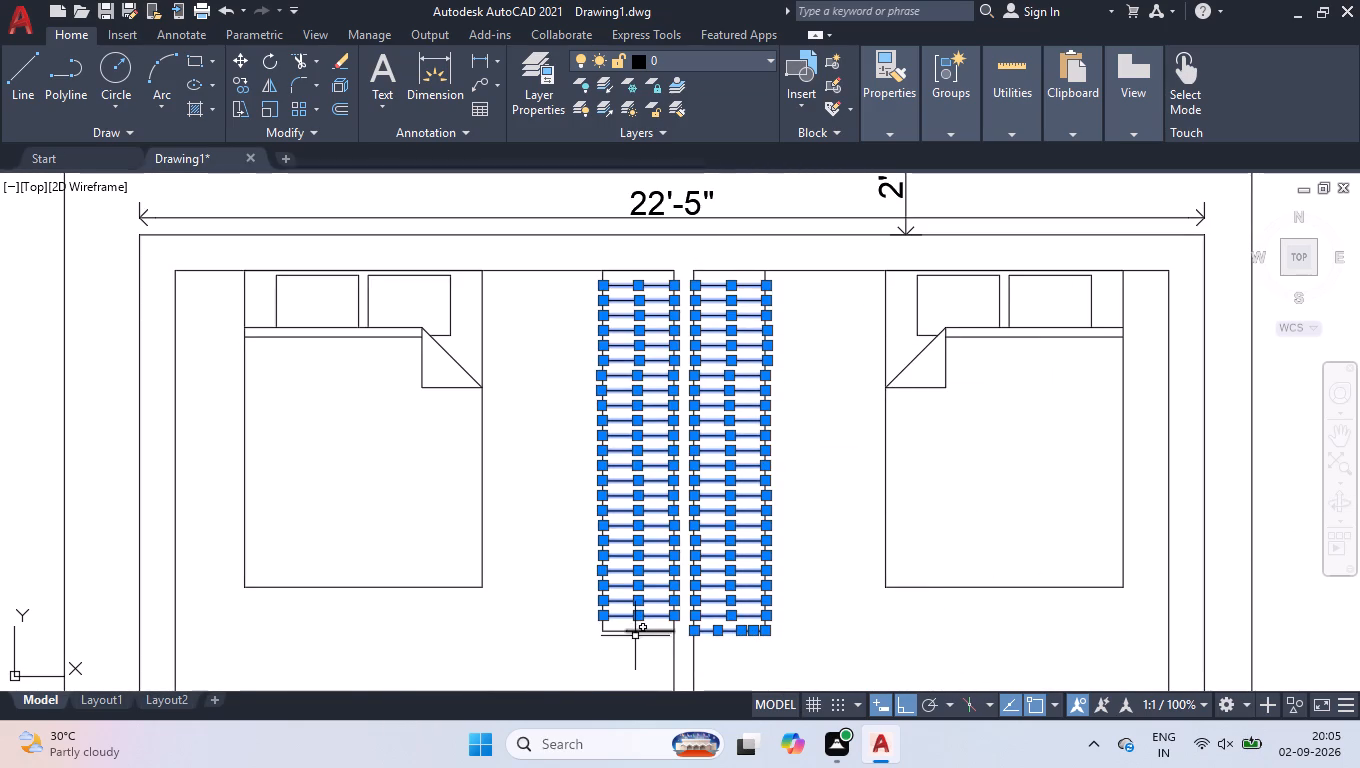
key("Delete")
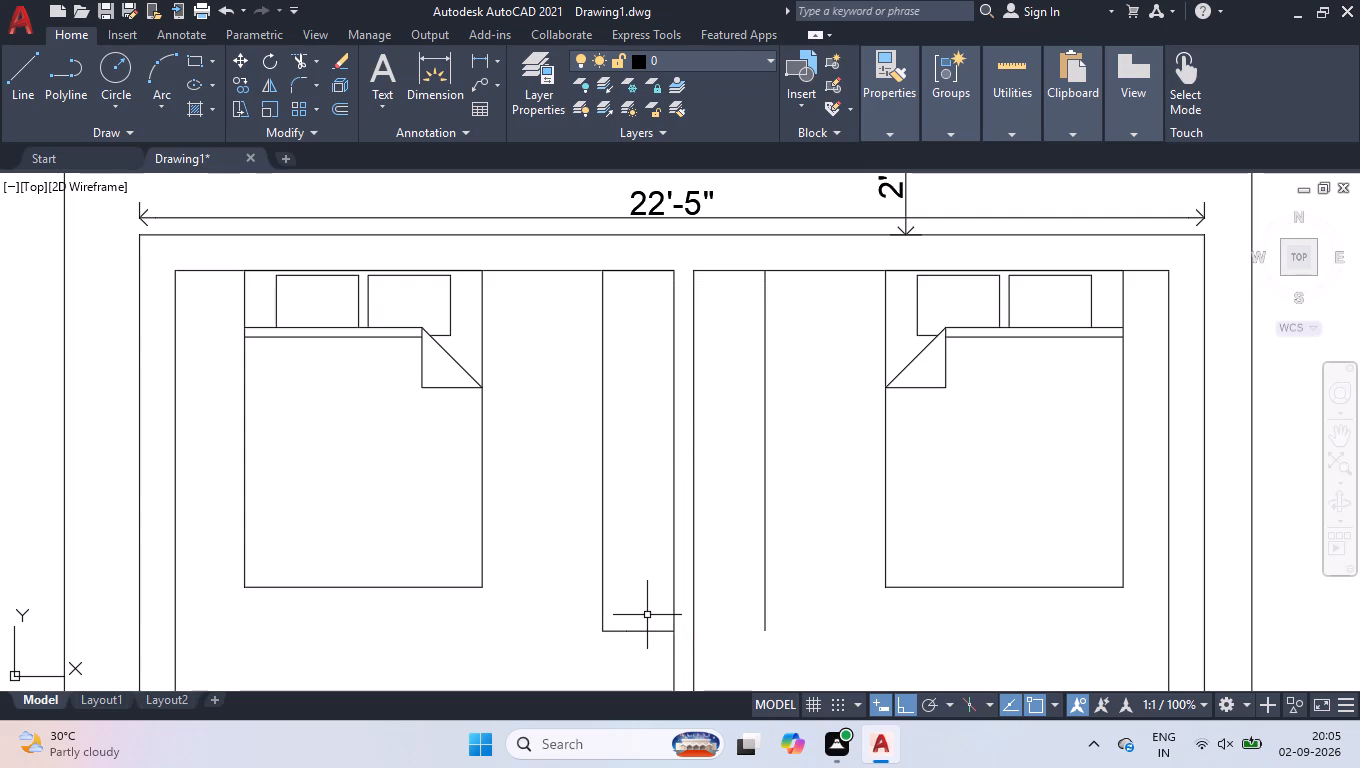
Draw a line across the left wardrobe's top end, from the partition wall to the wardrobe's front line.
key("l")
key("Return")
scroll(616, 254, "up", 2)
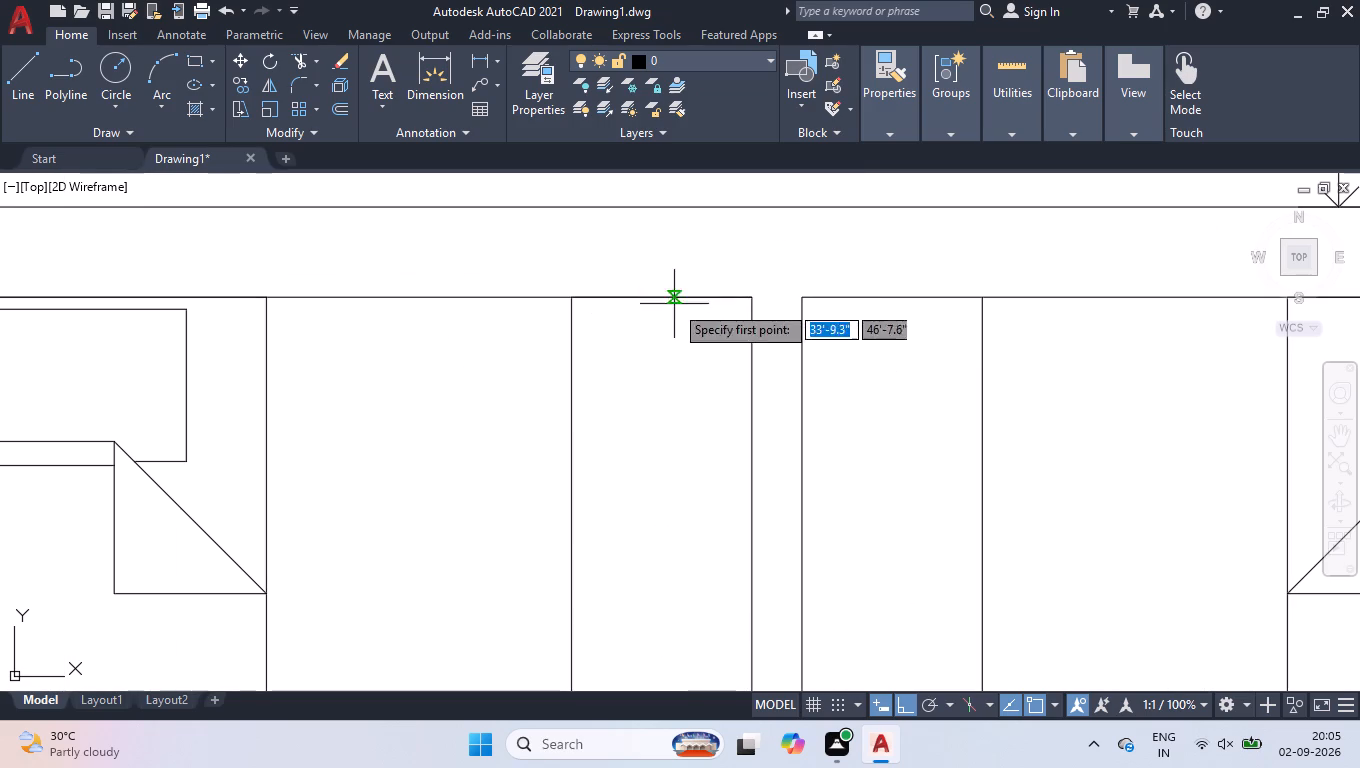
left_click(755, 296)
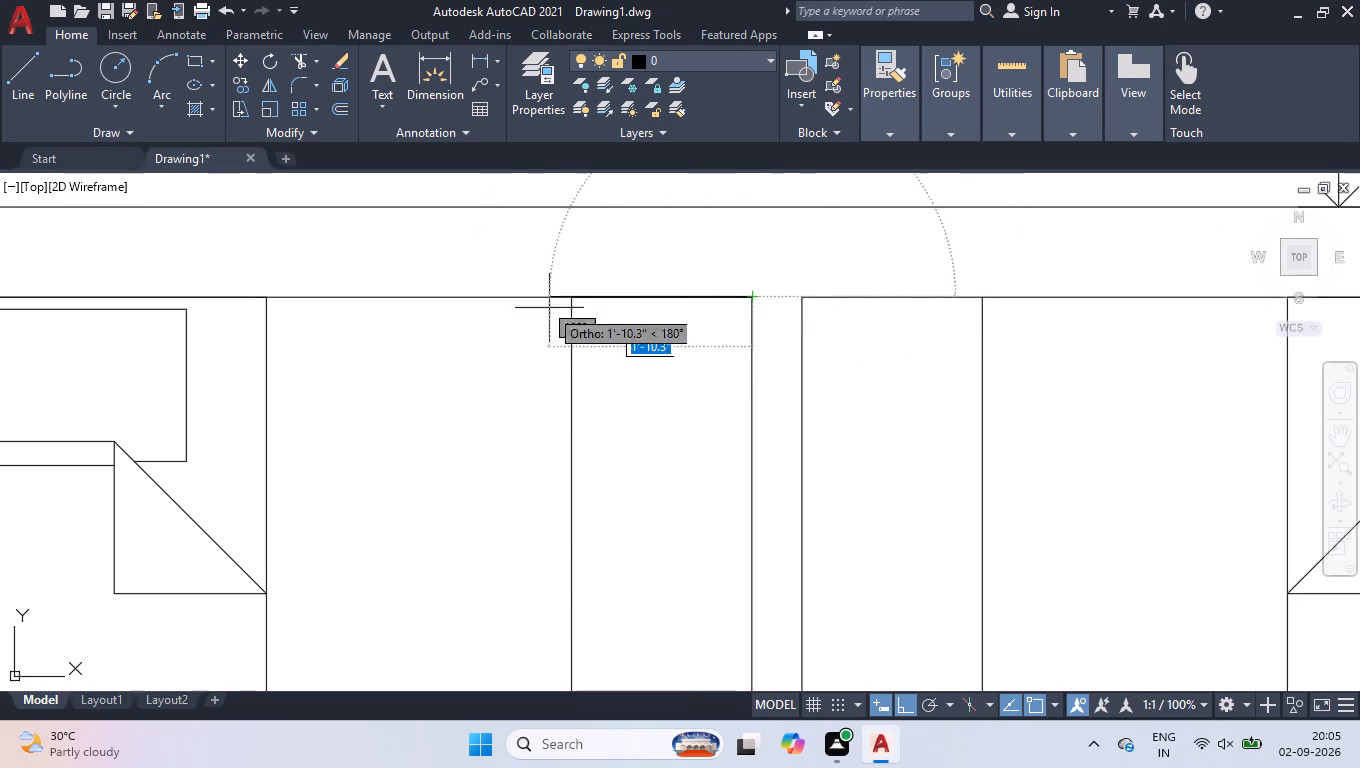
left_click(568, 300)
key("space")
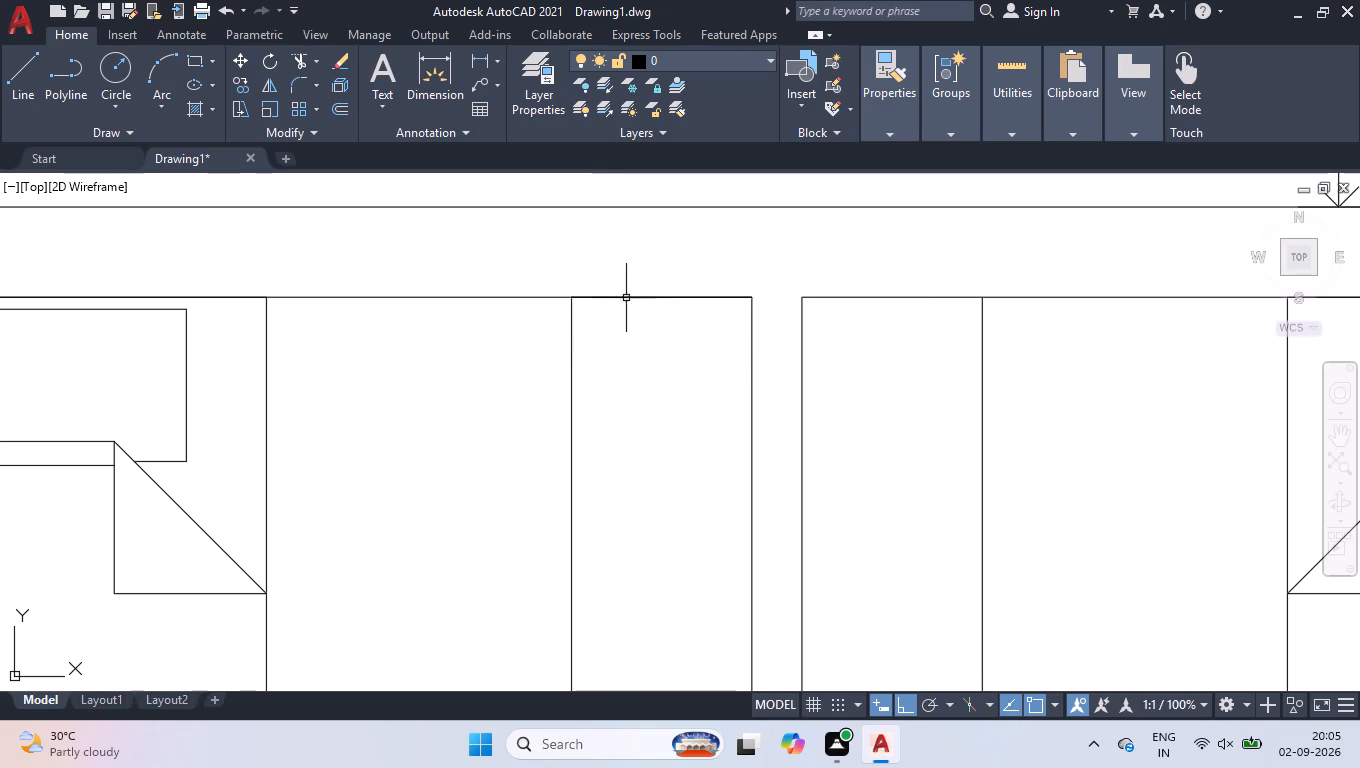
left_click(626, 292)
left_click(643, 259)
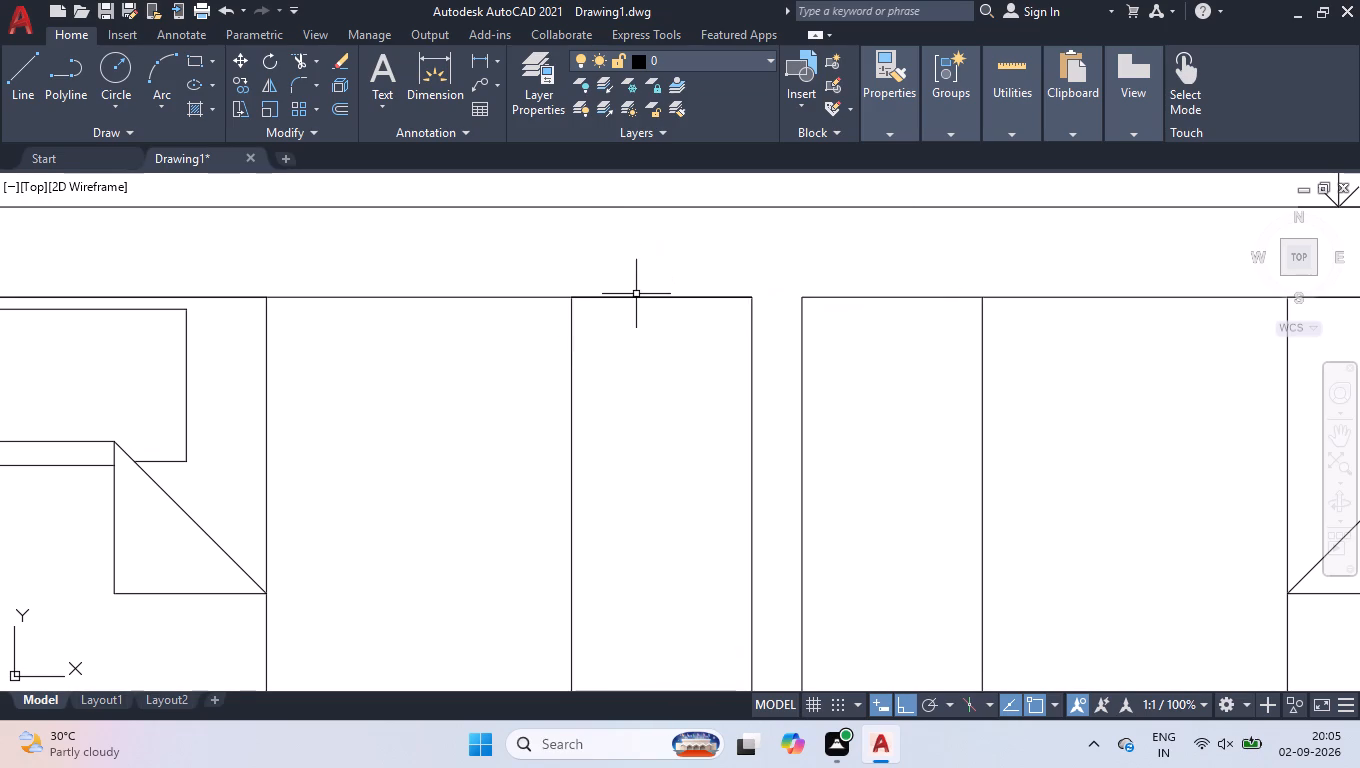
Delete one of the overlapping lines across the left wardrobe's top end.
left_click(636, 295)
key("Delete")
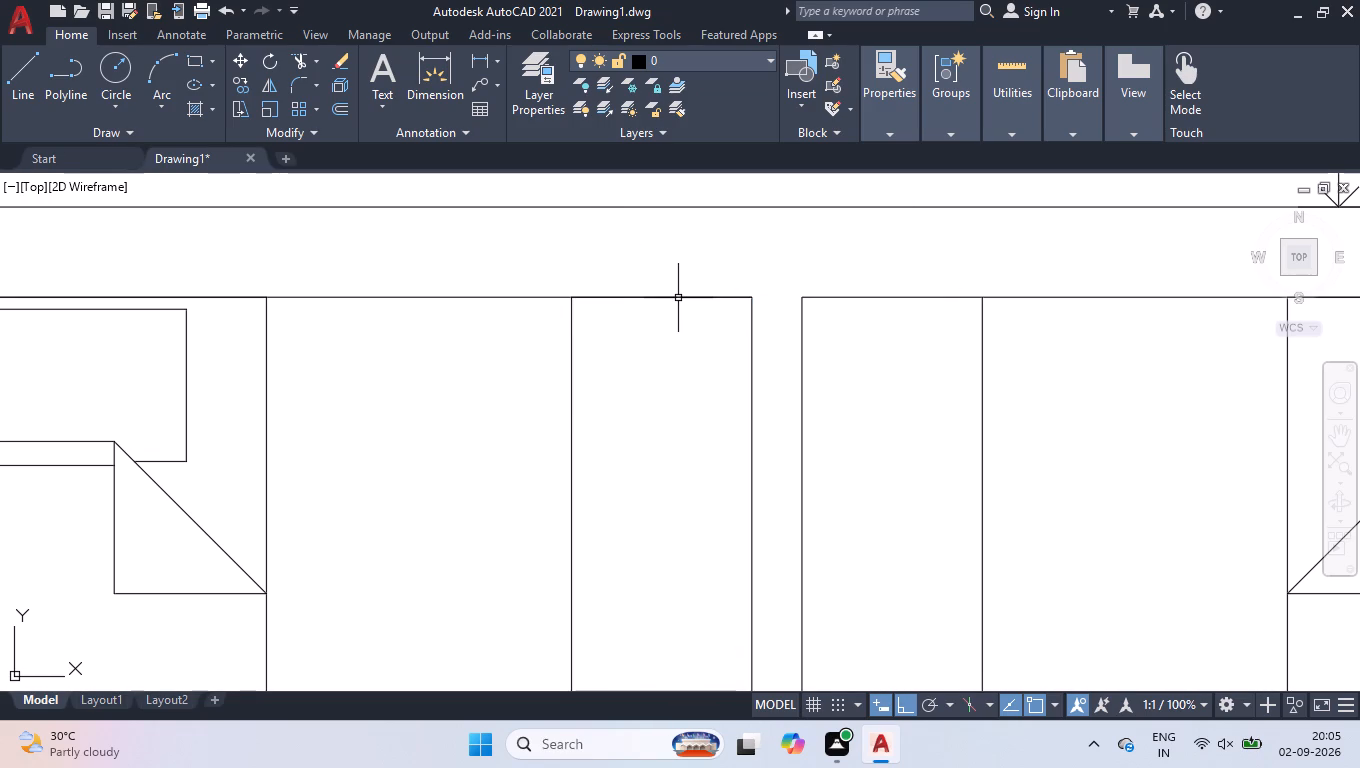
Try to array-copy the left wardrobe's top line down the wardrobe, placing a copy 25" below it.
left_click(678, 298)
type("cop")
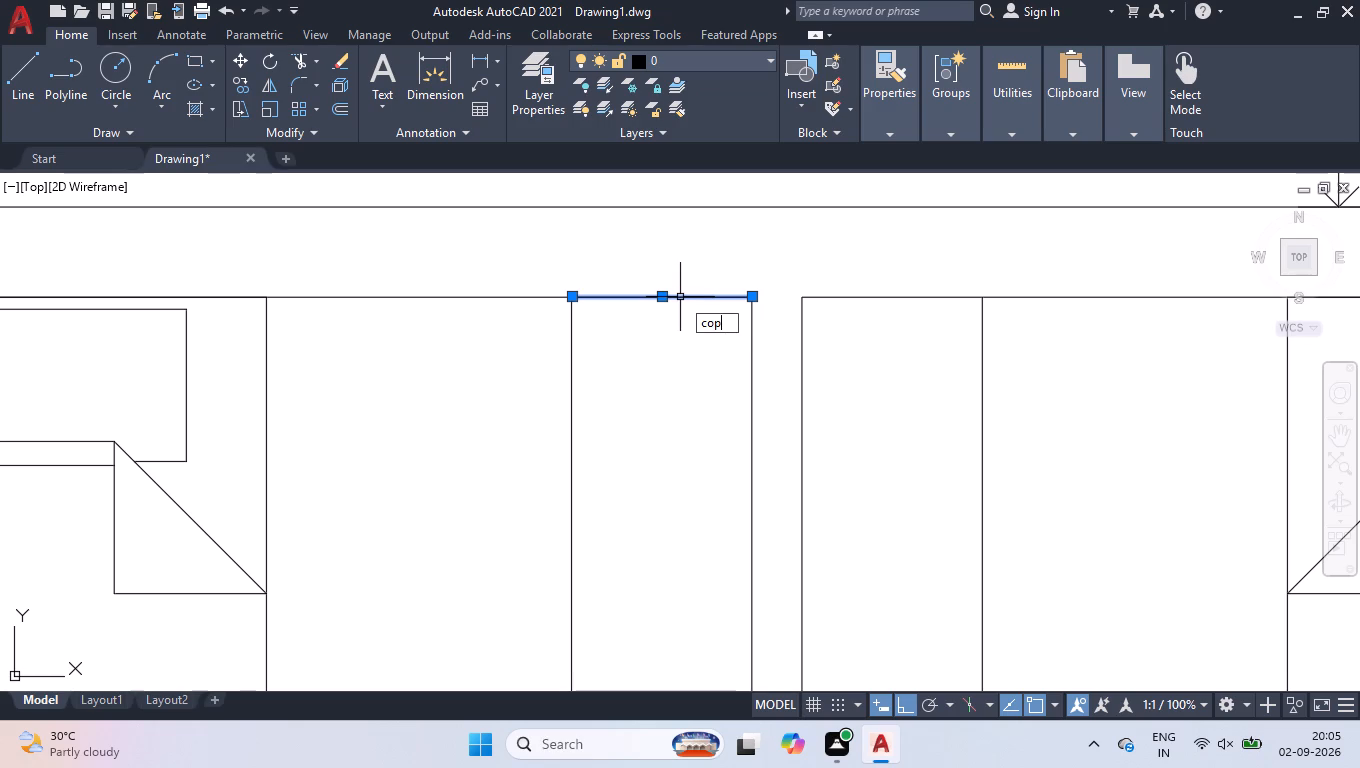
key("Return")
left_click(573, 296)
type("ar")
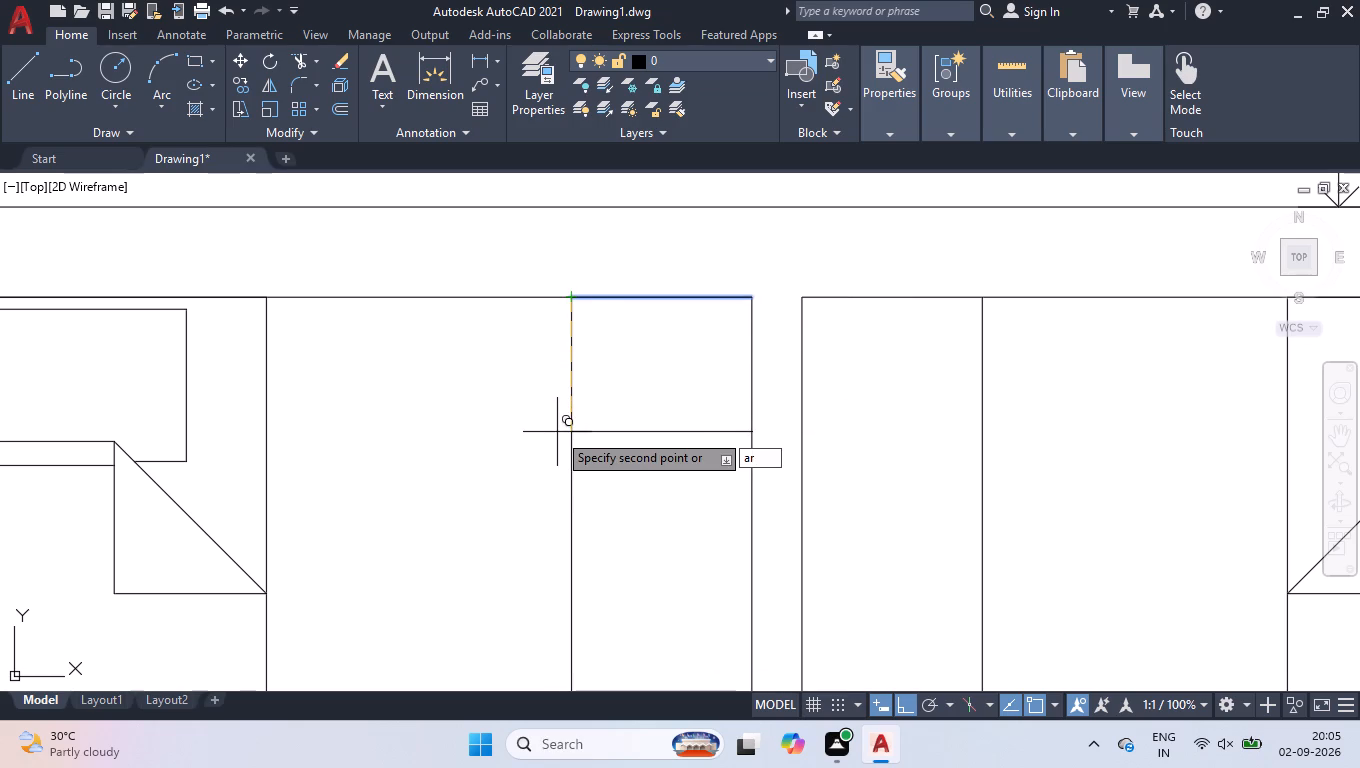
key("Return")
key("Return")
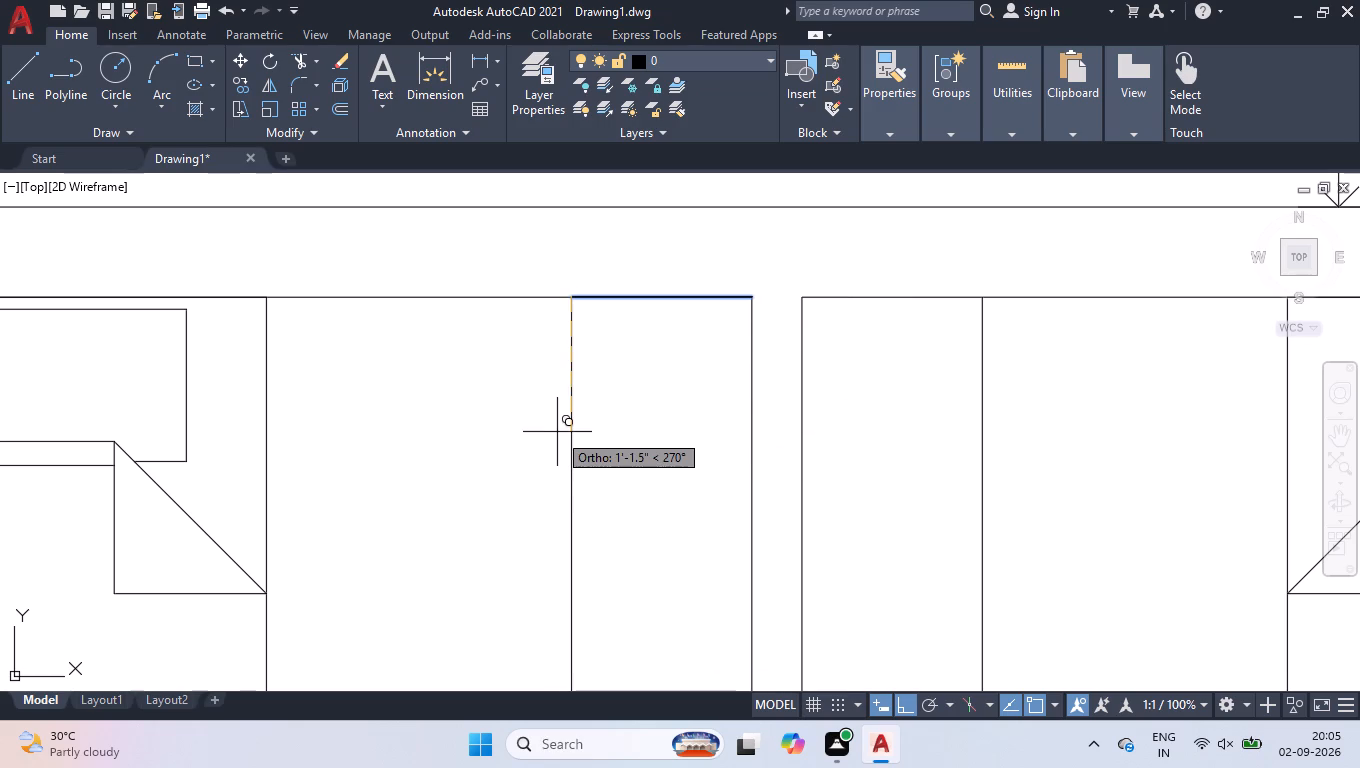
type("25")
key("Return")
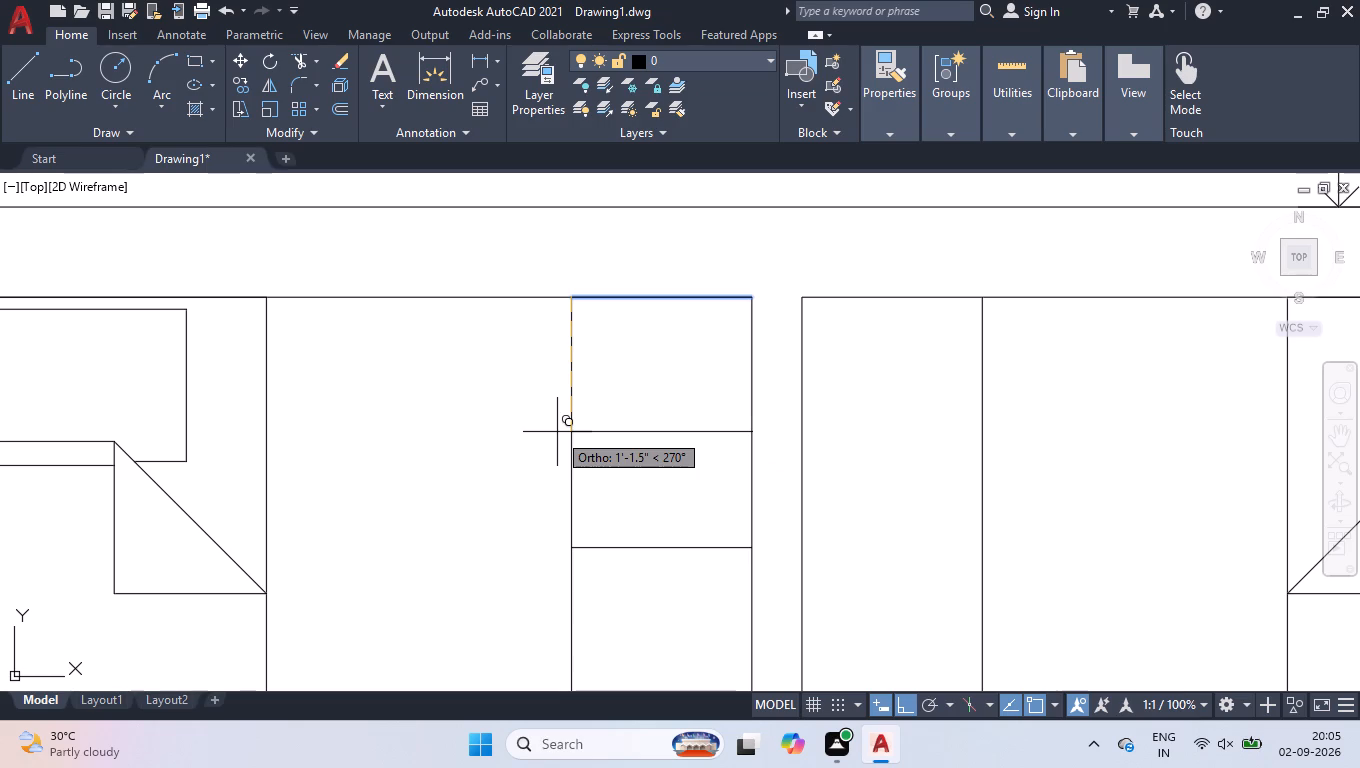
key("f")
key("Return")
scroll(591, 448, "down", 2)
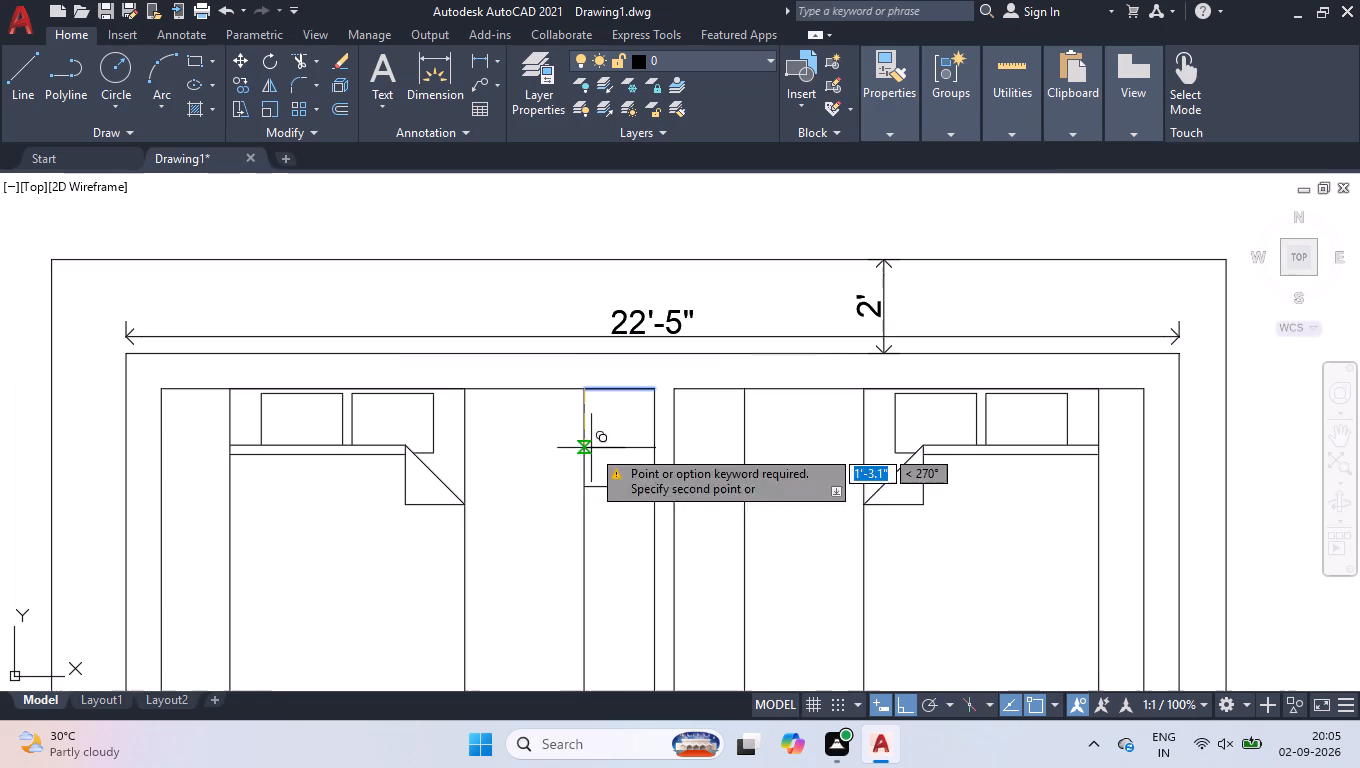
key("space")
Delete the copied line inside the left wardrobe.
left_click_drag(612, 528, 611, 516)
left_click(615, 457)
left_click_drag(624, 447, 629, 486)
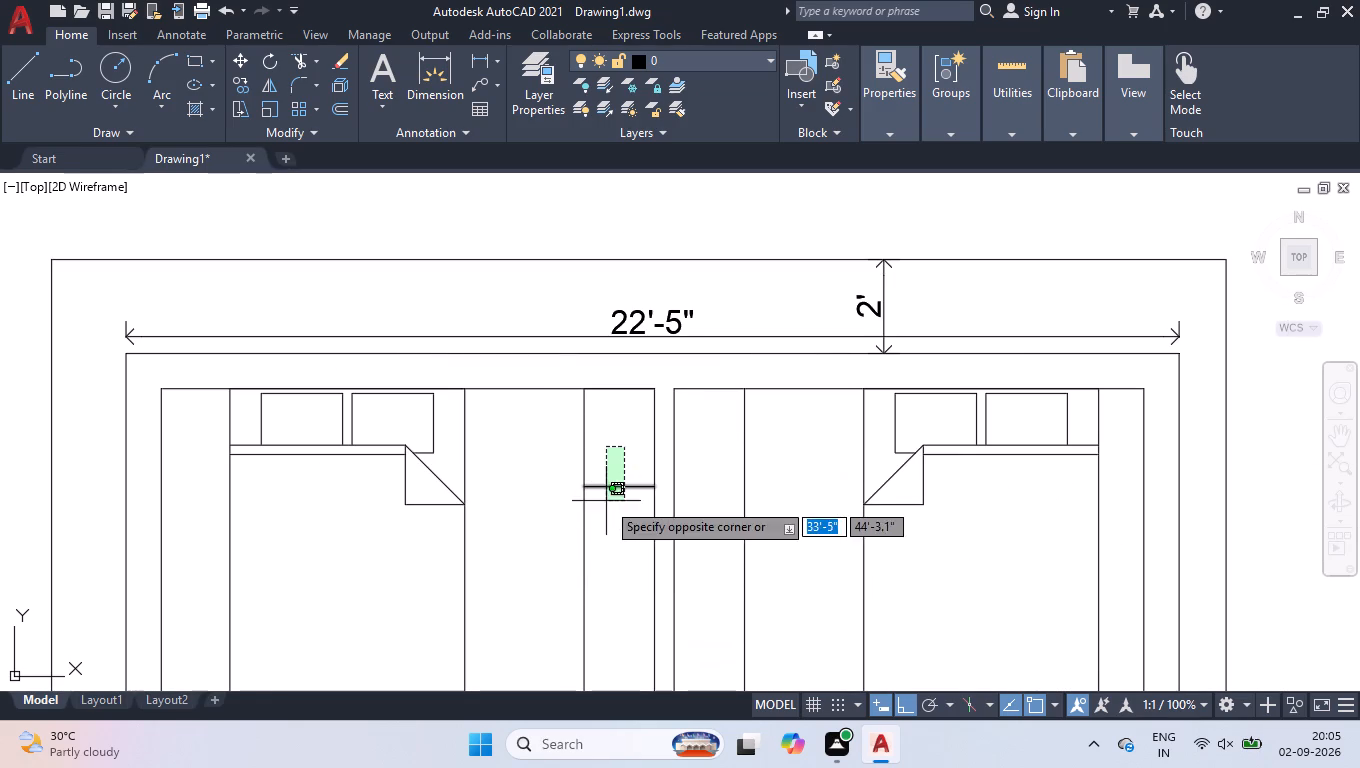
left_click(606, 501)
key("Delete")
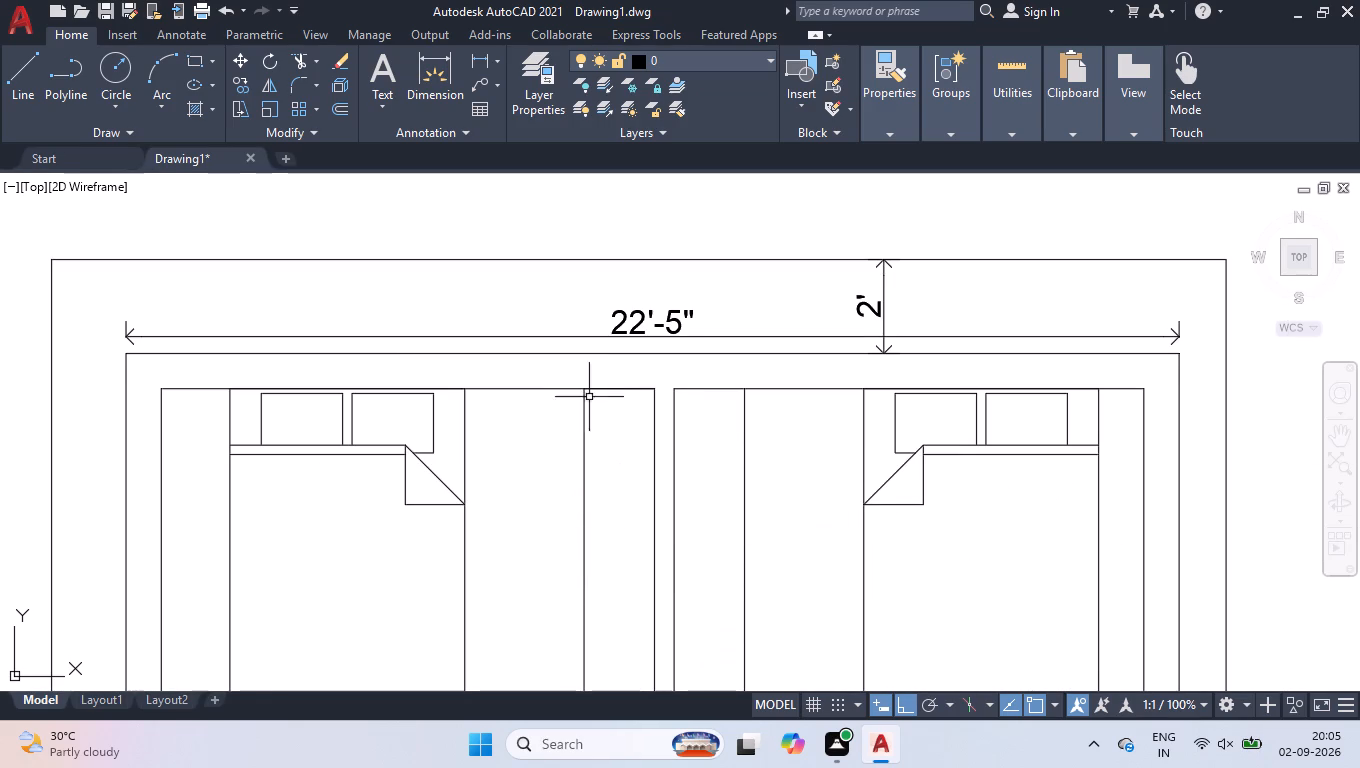
Copy the left wardrobe's top line as an array of 25 items, fitted down to the wardrobe's bottom end.
left_click(611, 390)
type("cop")
key("Return")
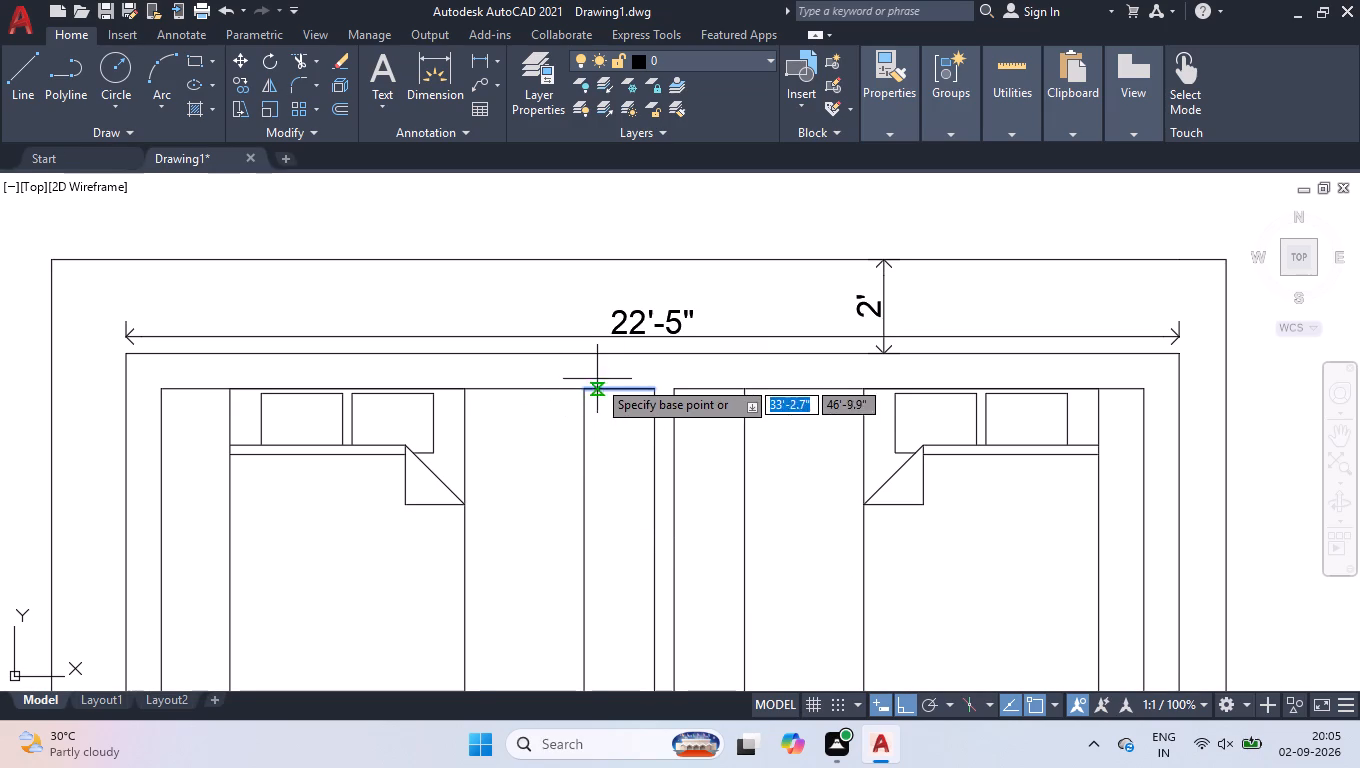
left_click(586, 389)
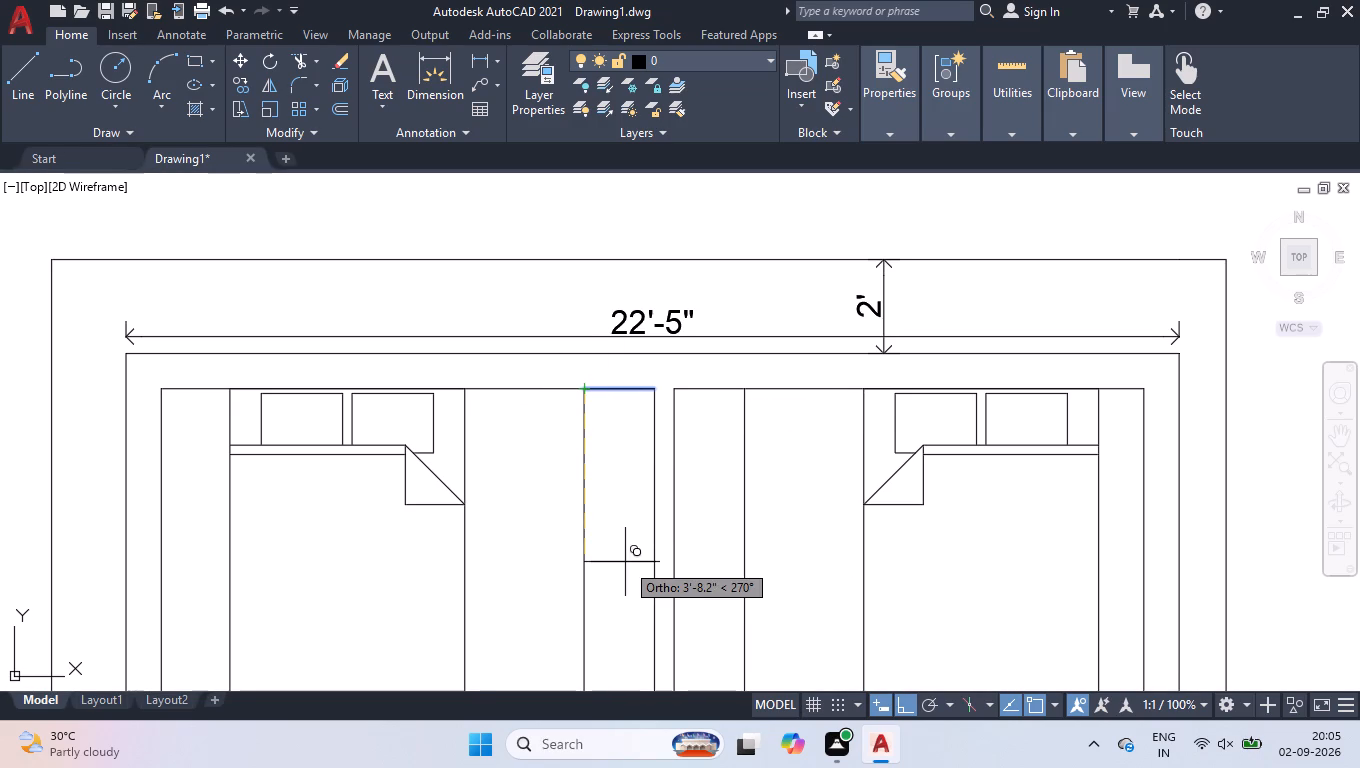
type("ar")
key("Return")
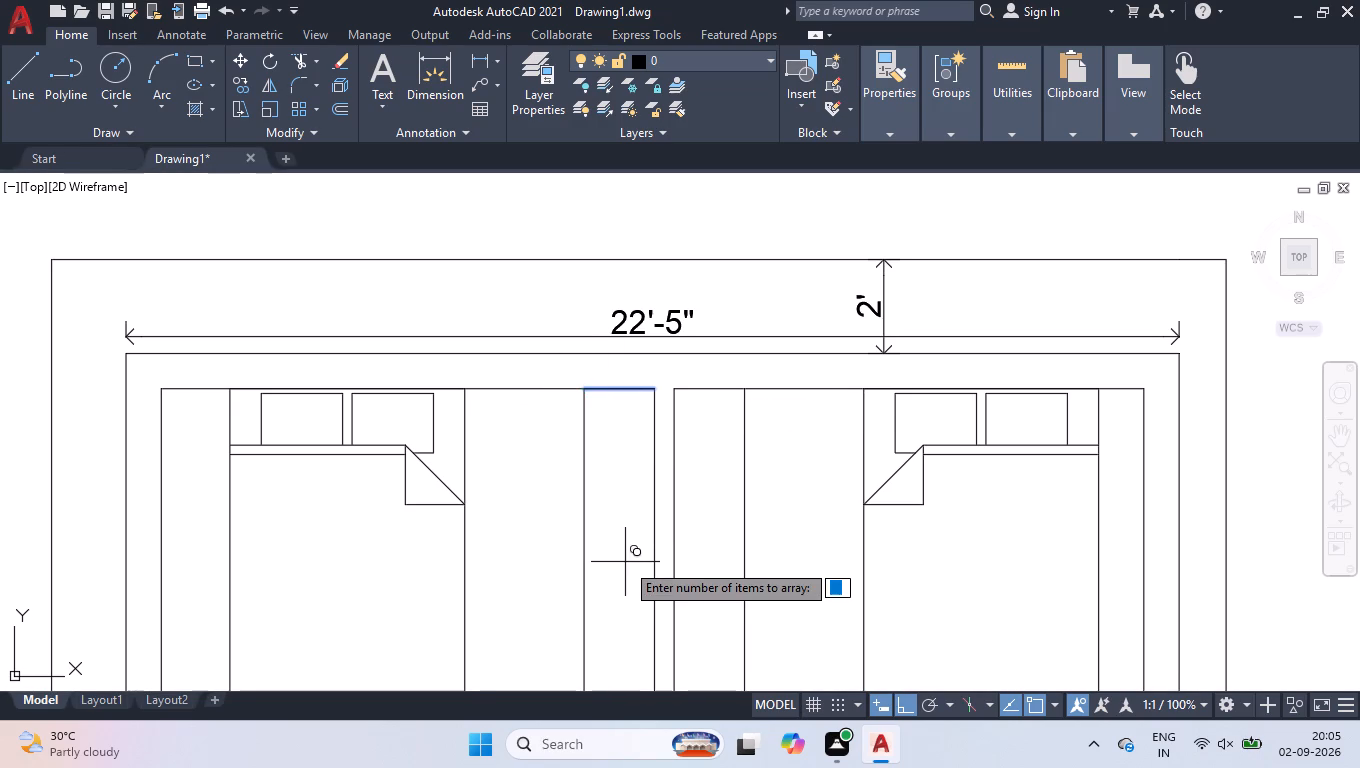
type("25")
key("Return")
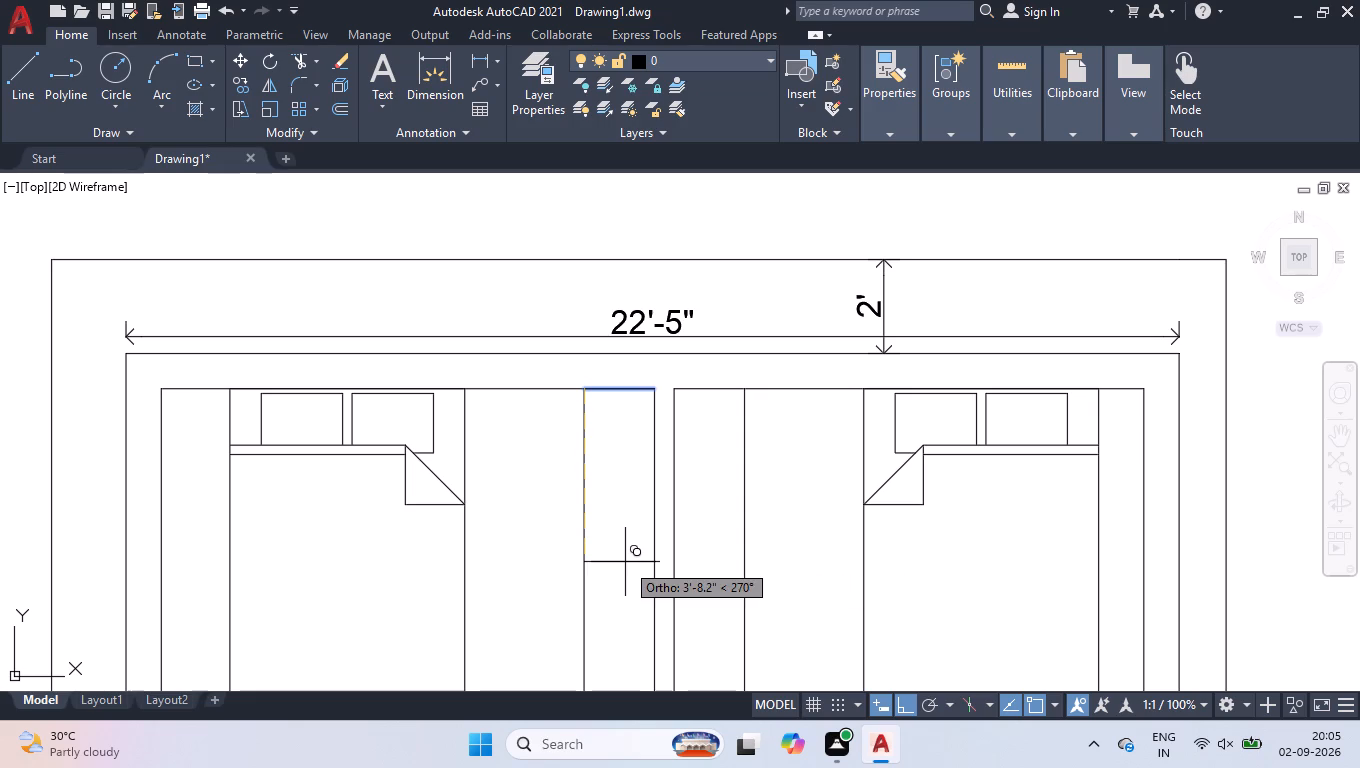
key("f")
key("Return")
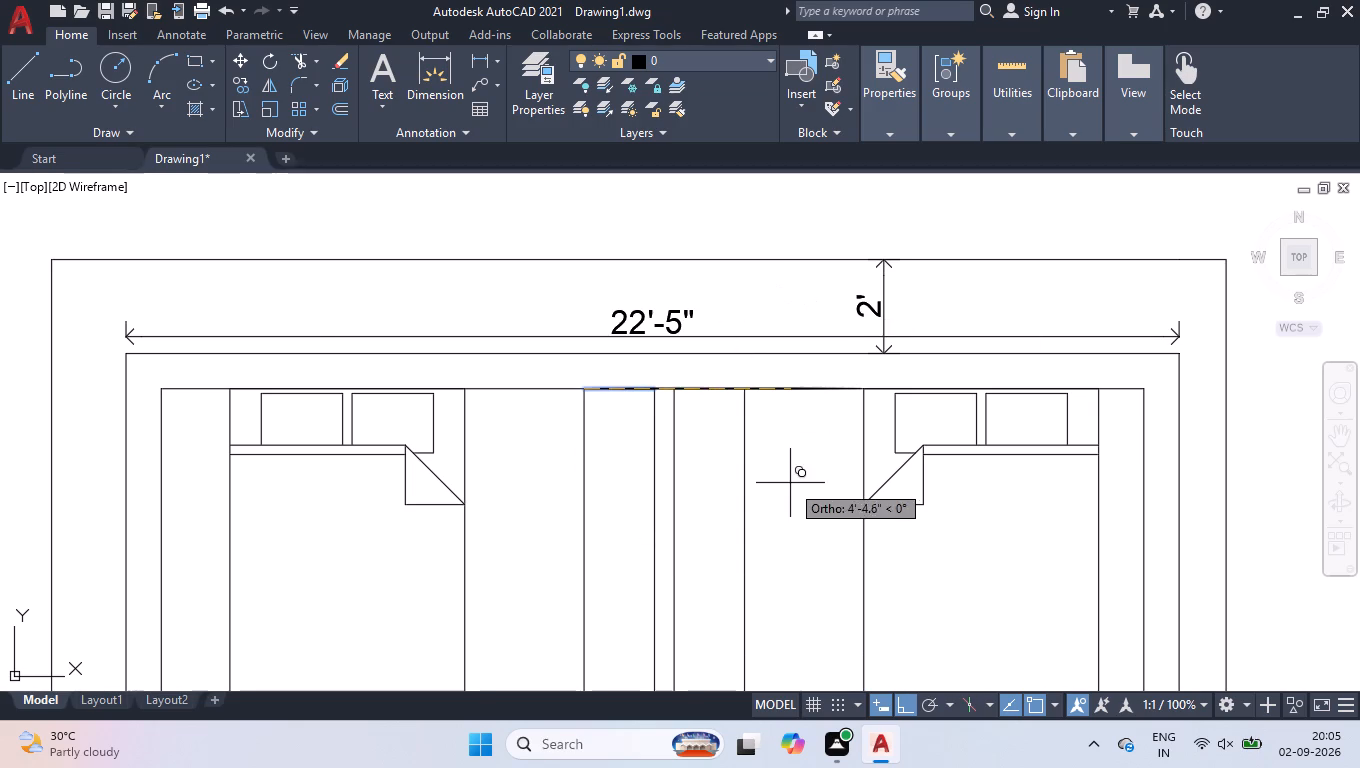
scroll(790, 483, "down", 1)
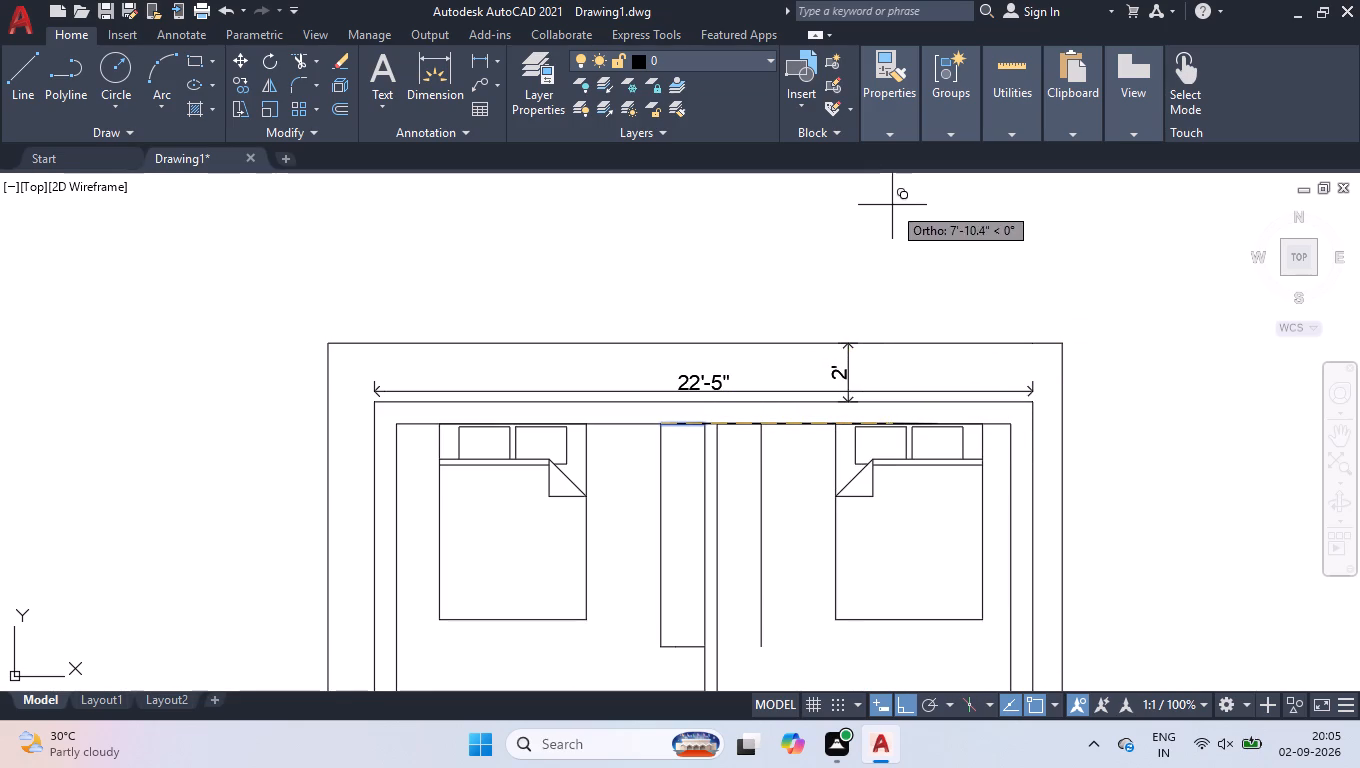
scroll(723, 501, "down", 2)
scroll(687, 577, "up", 2)
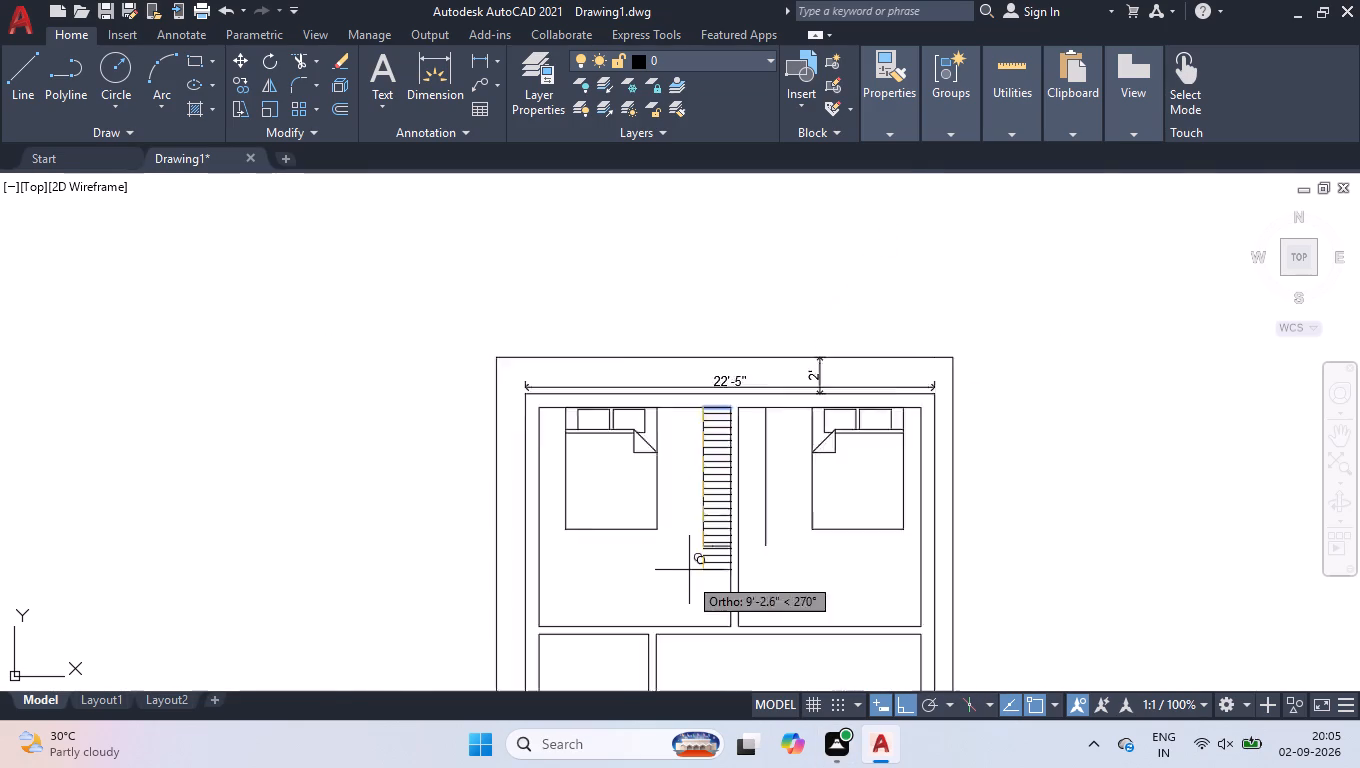
scroll(701, 555, "up", 3)
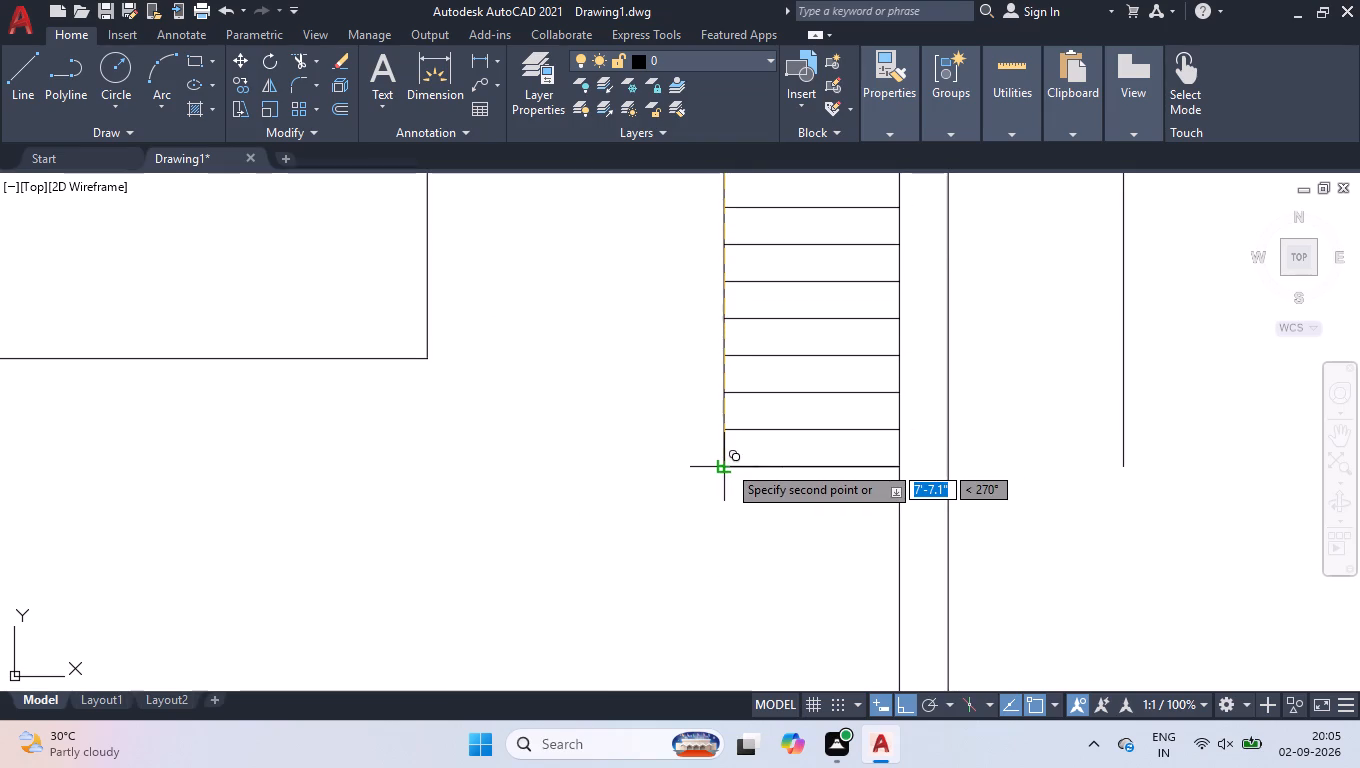
left_click(727, 464)
key("space")
Delete the arrayed lines lying on the left wardrobe's top and bottom ends.
left_click(816, 466)
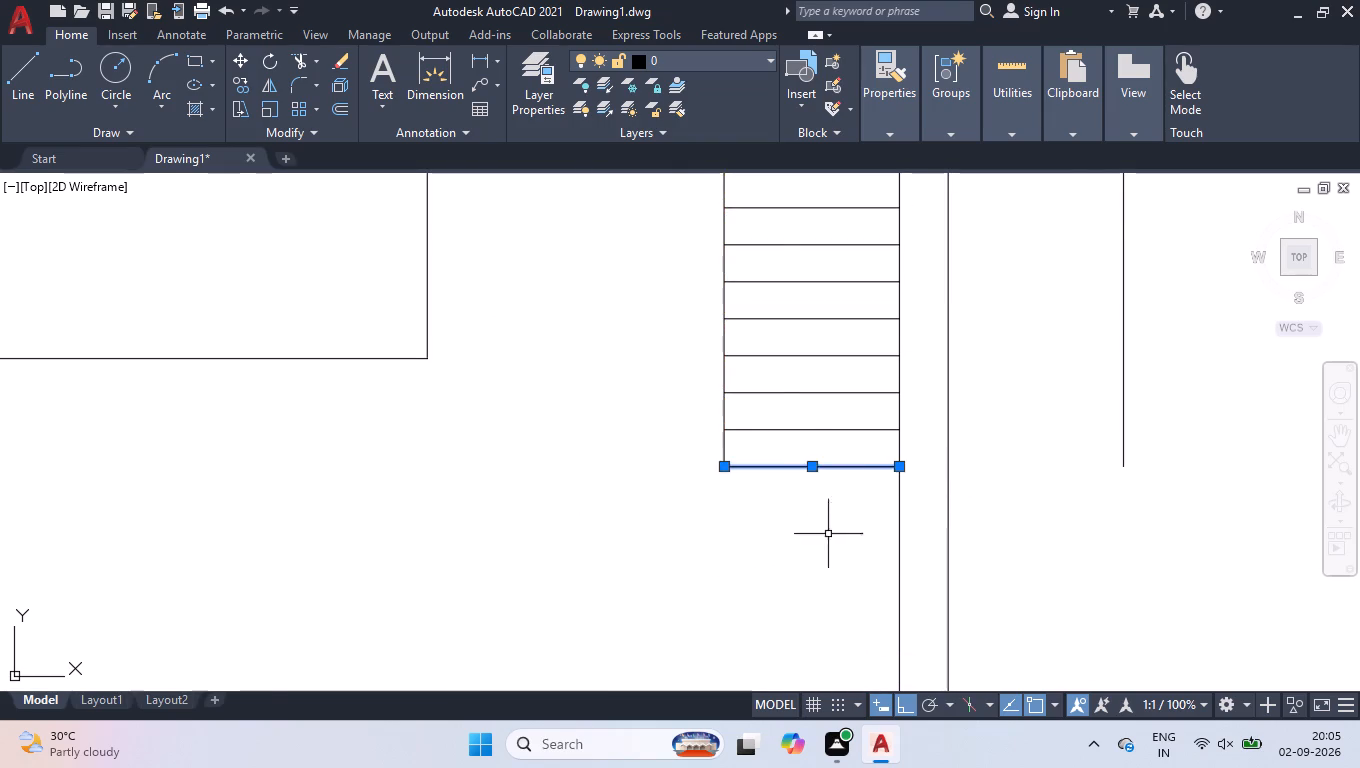
scroll(828, 544, "down", 2)
scroll(703, 214, "down", 2)
scroll(760, 174, "up", 2)
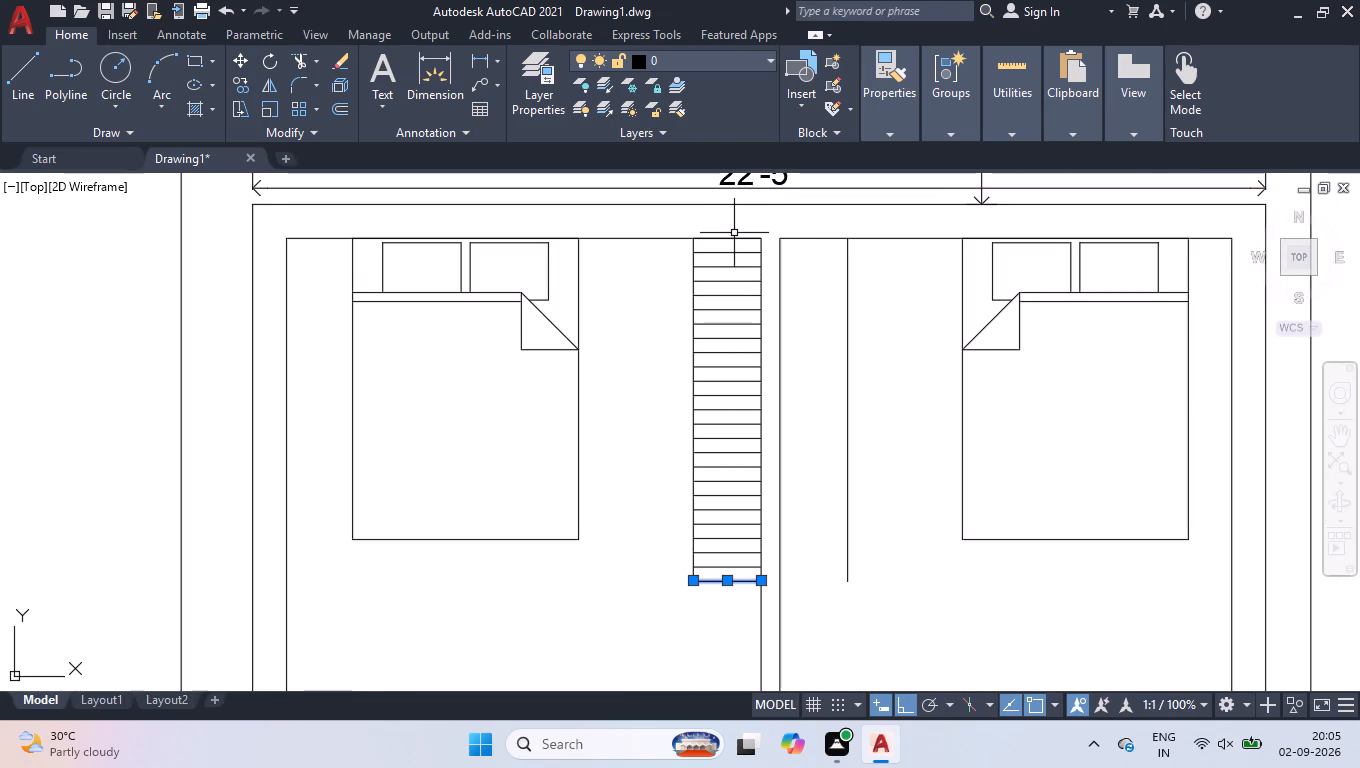
left_click(733, 237)
key("Delete")
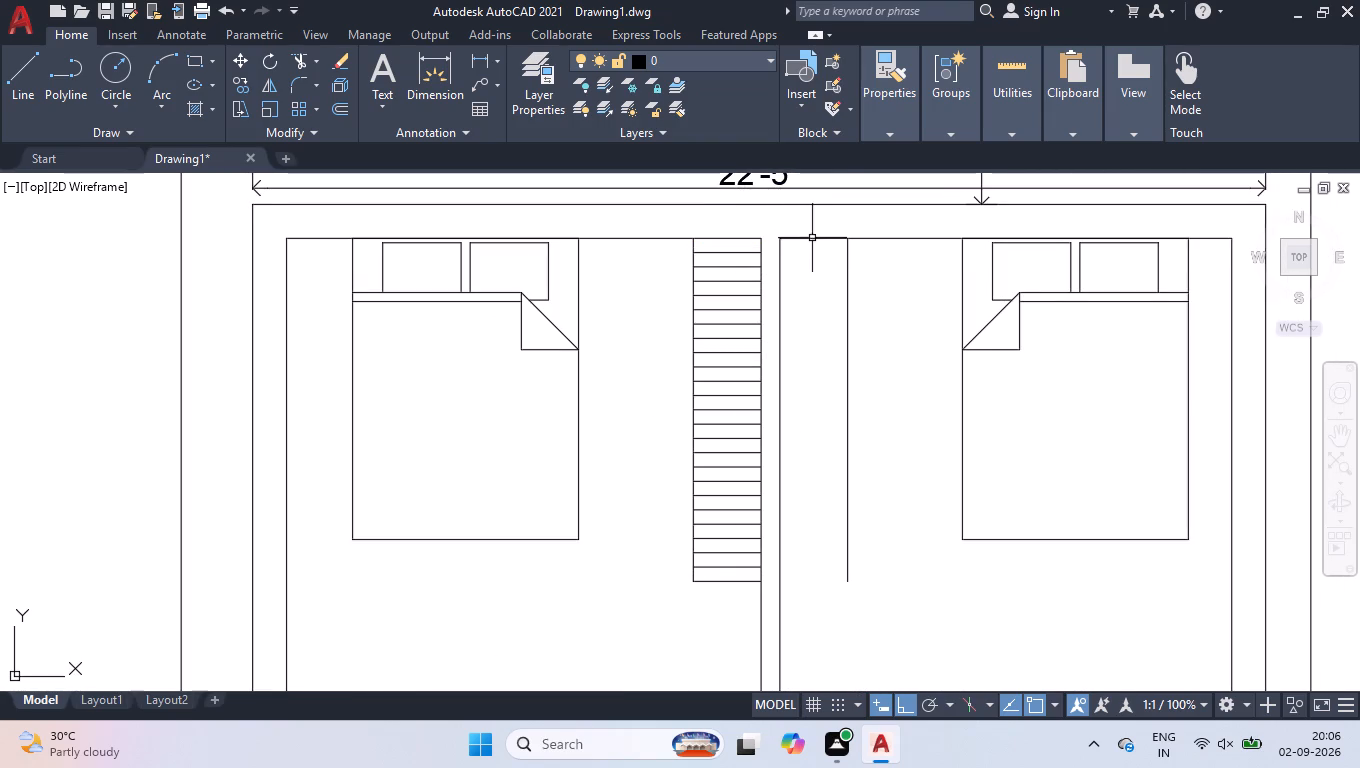
Copy the left wardrobe's inner lines and bottom line into the right wardrobe, aligned to its front line's lower endpoint.
left_click(750, 244)
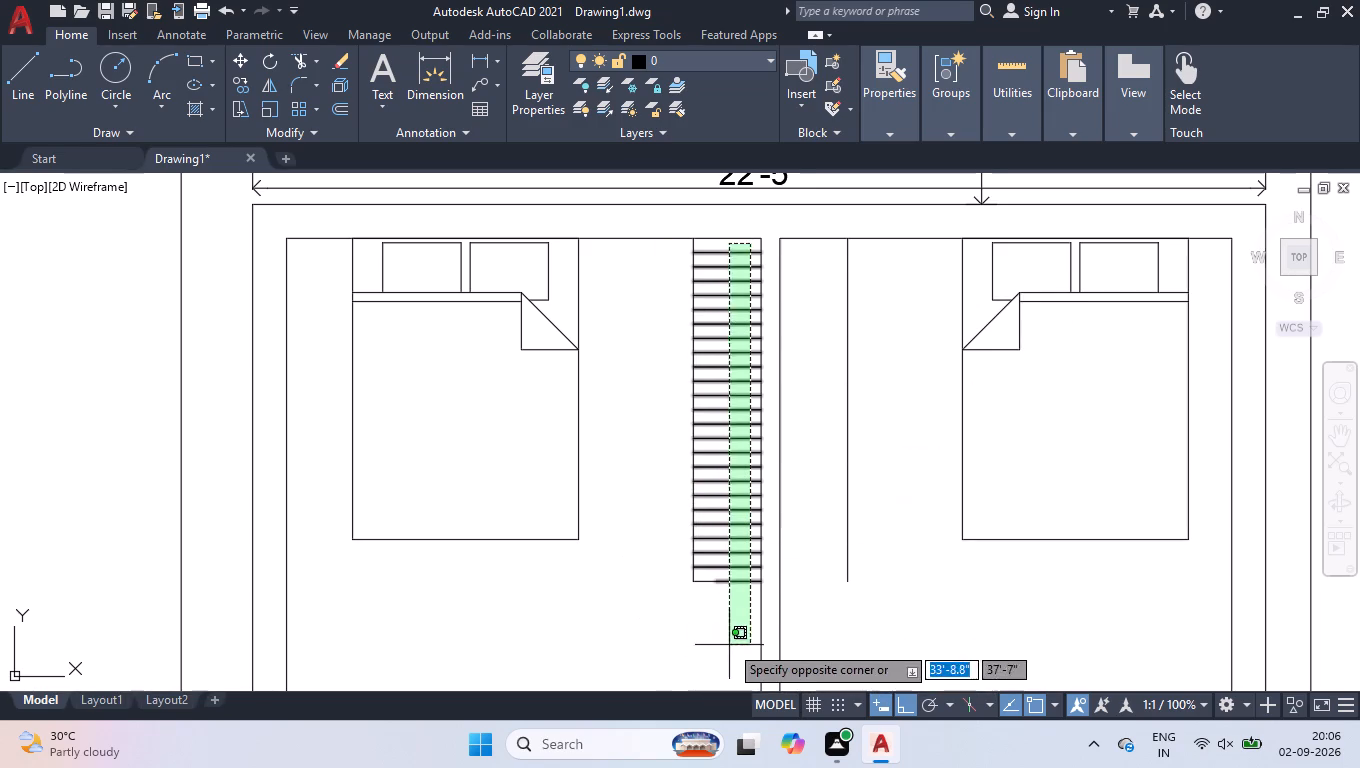
left_click(707, 629)
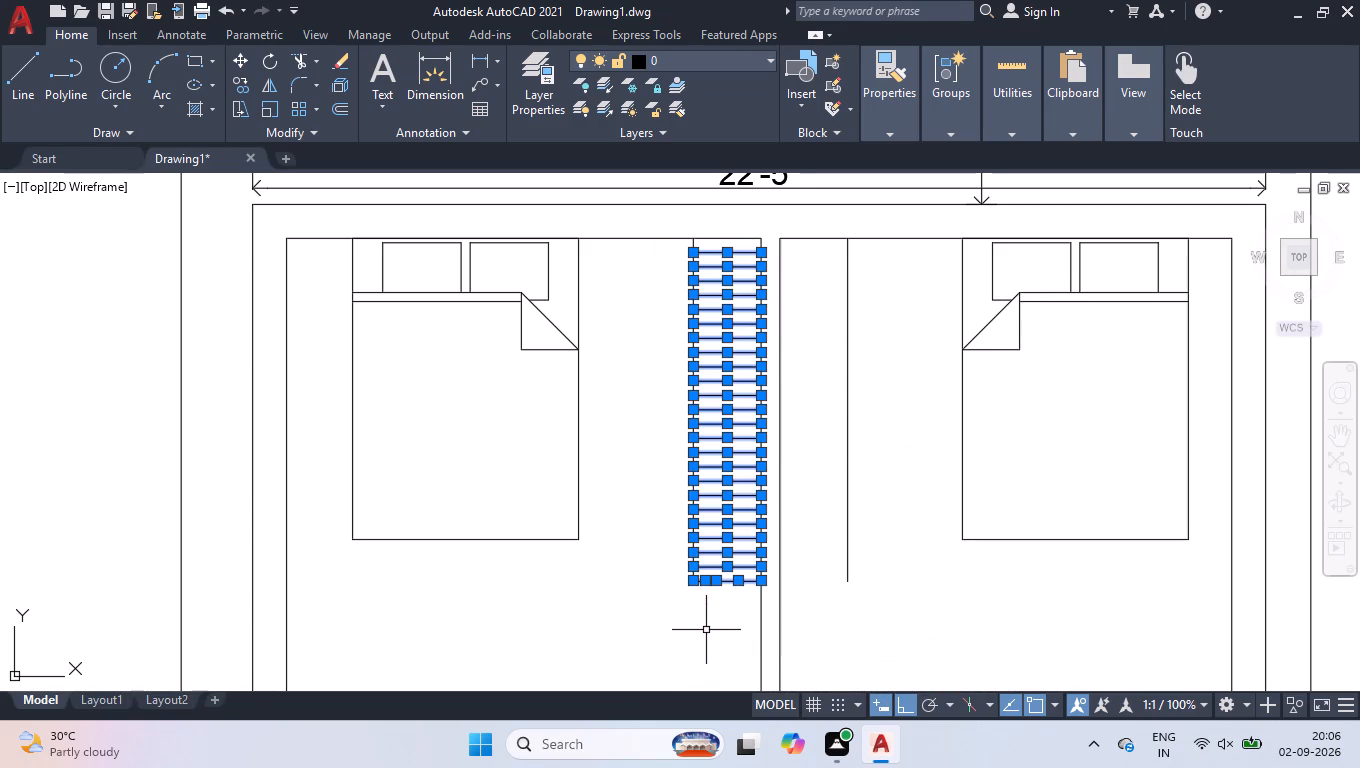
key("c")
key("o")
key("p")
key("Return")
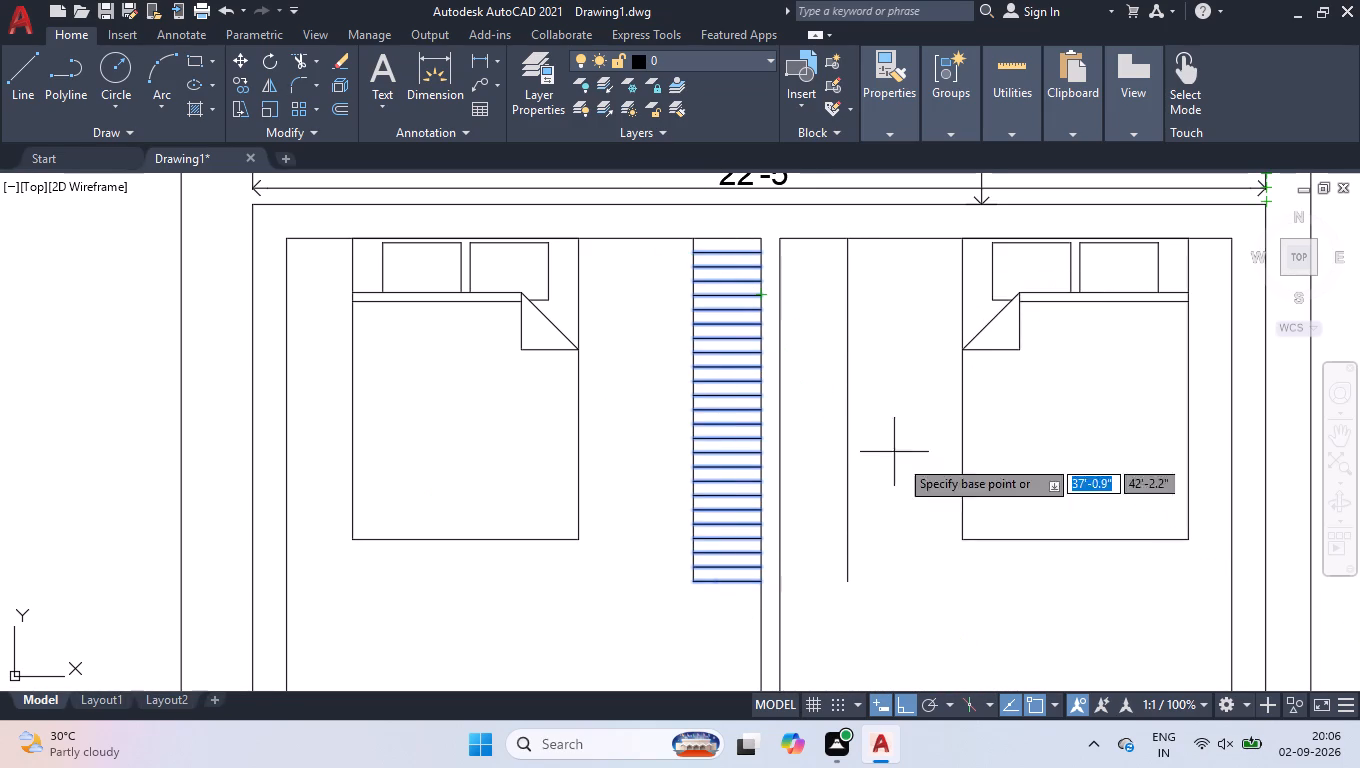
left_click(763, 581)
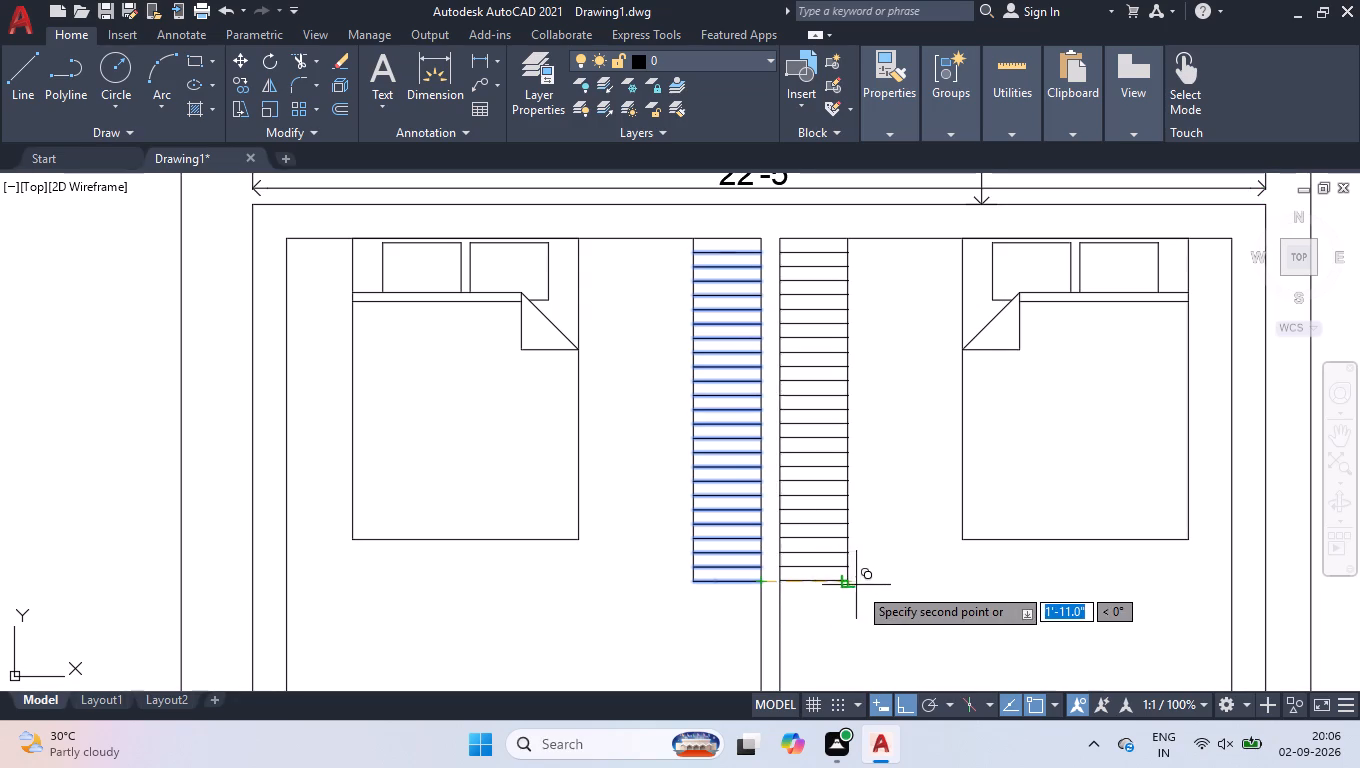
left_click(845, 583)
key("Return")
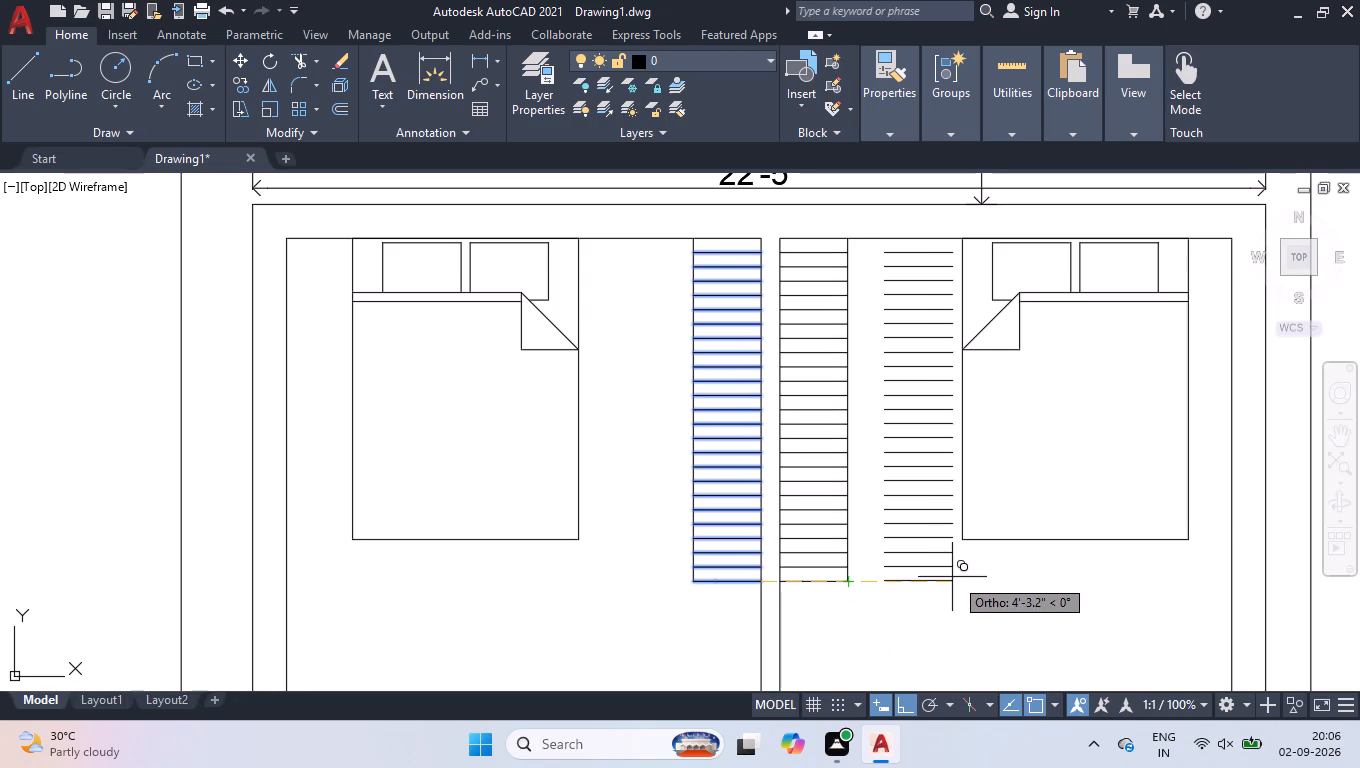
Move the three-seat sofa into the living area, just below the right bedroom's bottom wall near the right wall.
scroll(955, 519, "down", 3)
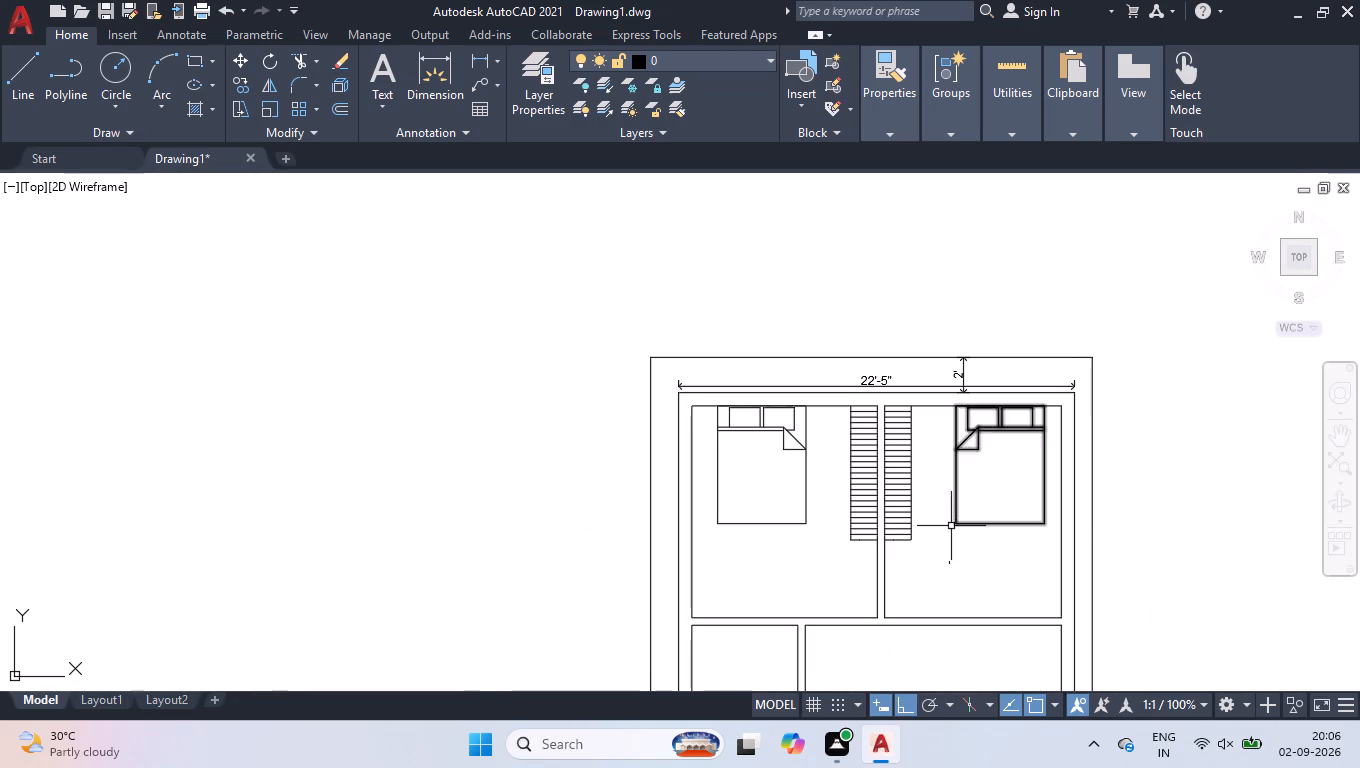
scroll(825, 229, "down", 3)
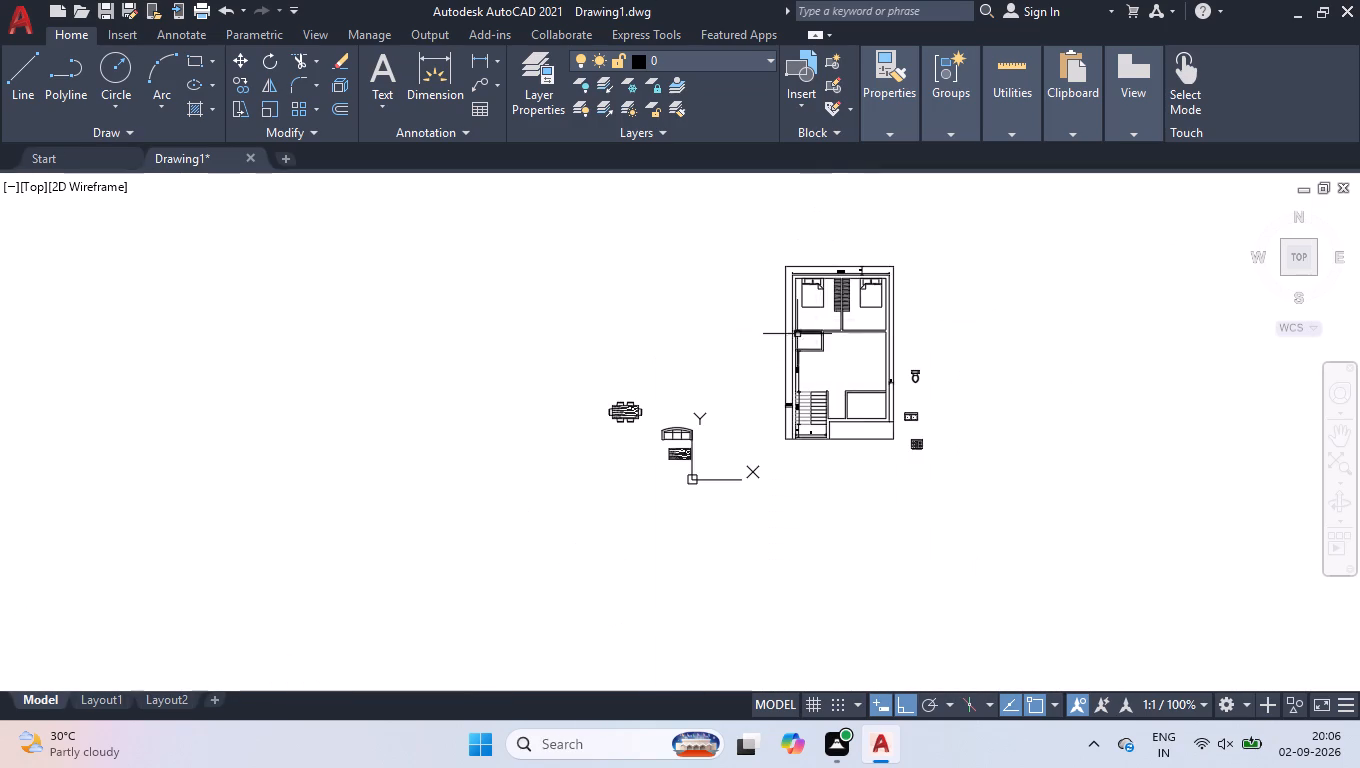
scroll(783, 347, "up", 2)
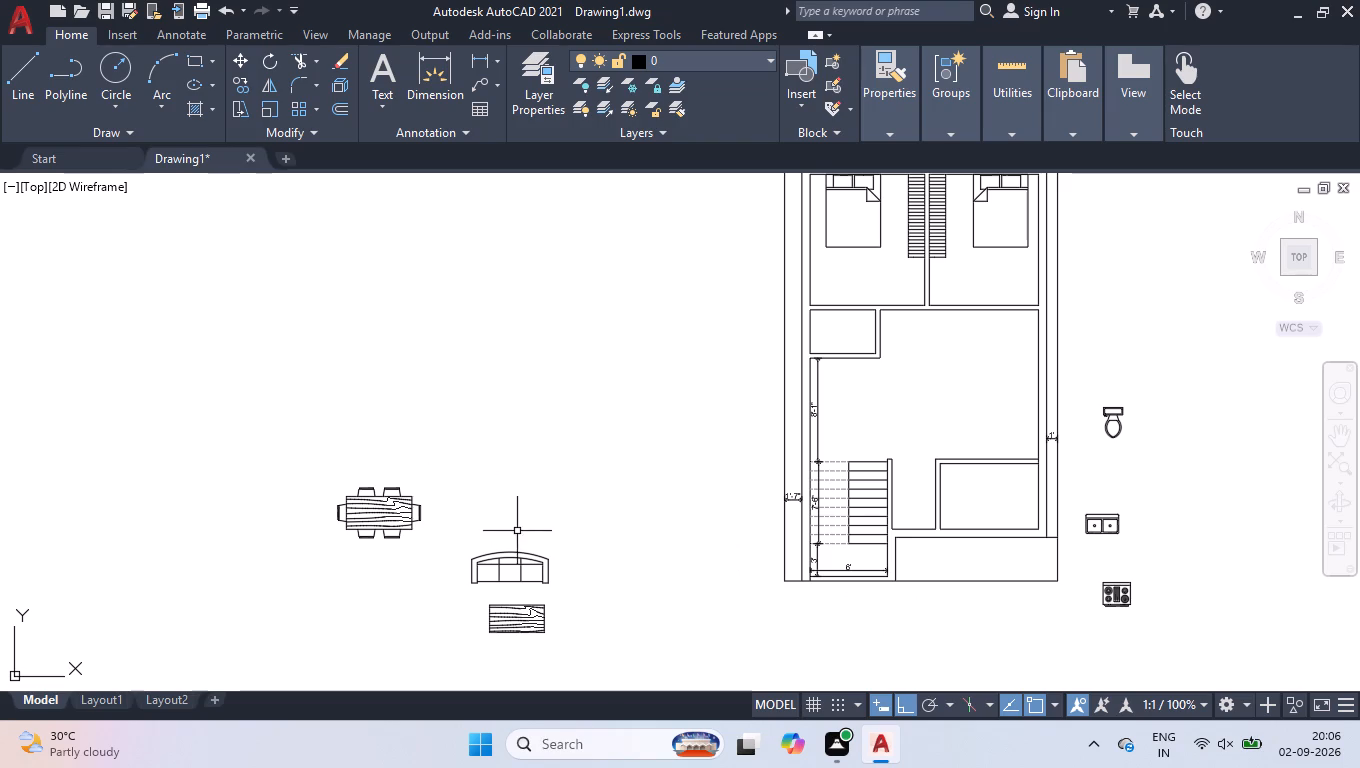
left_click(507, 565)
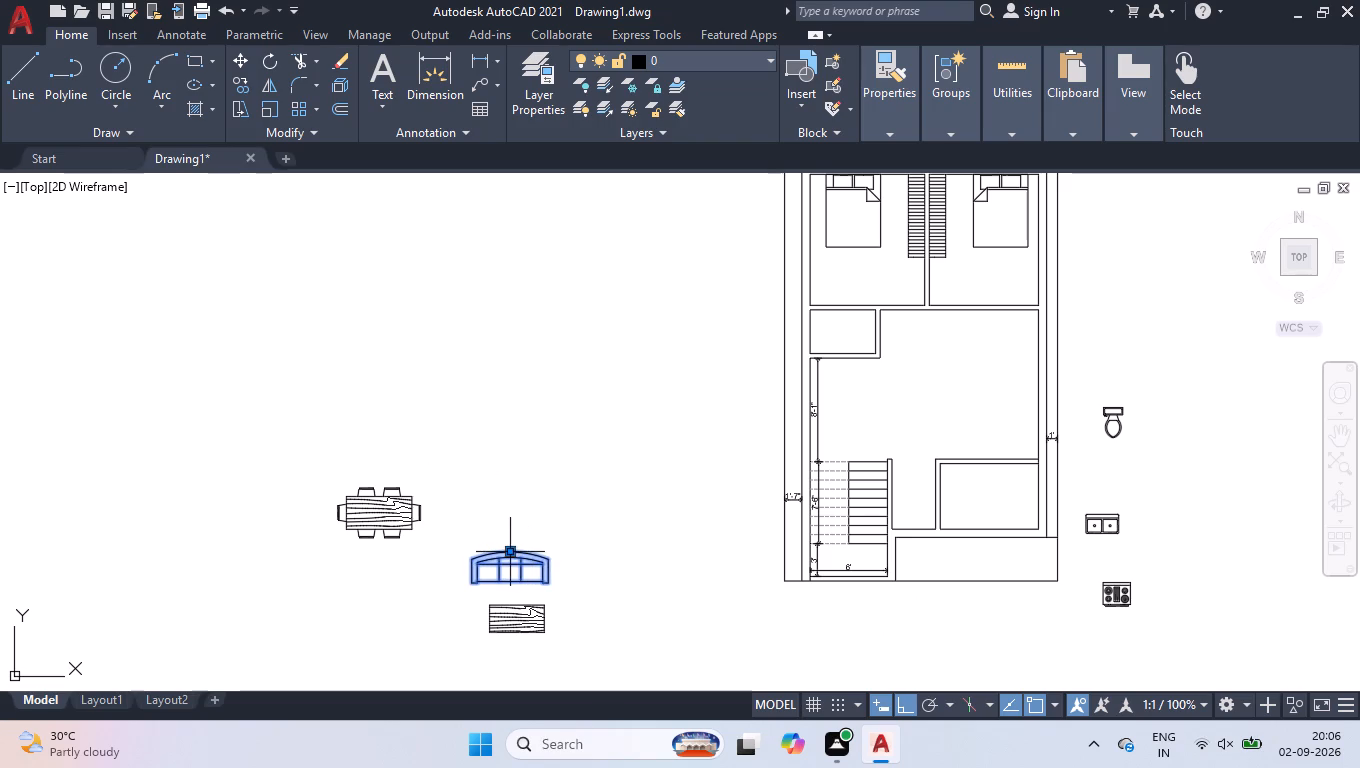
left_click(512, 552)
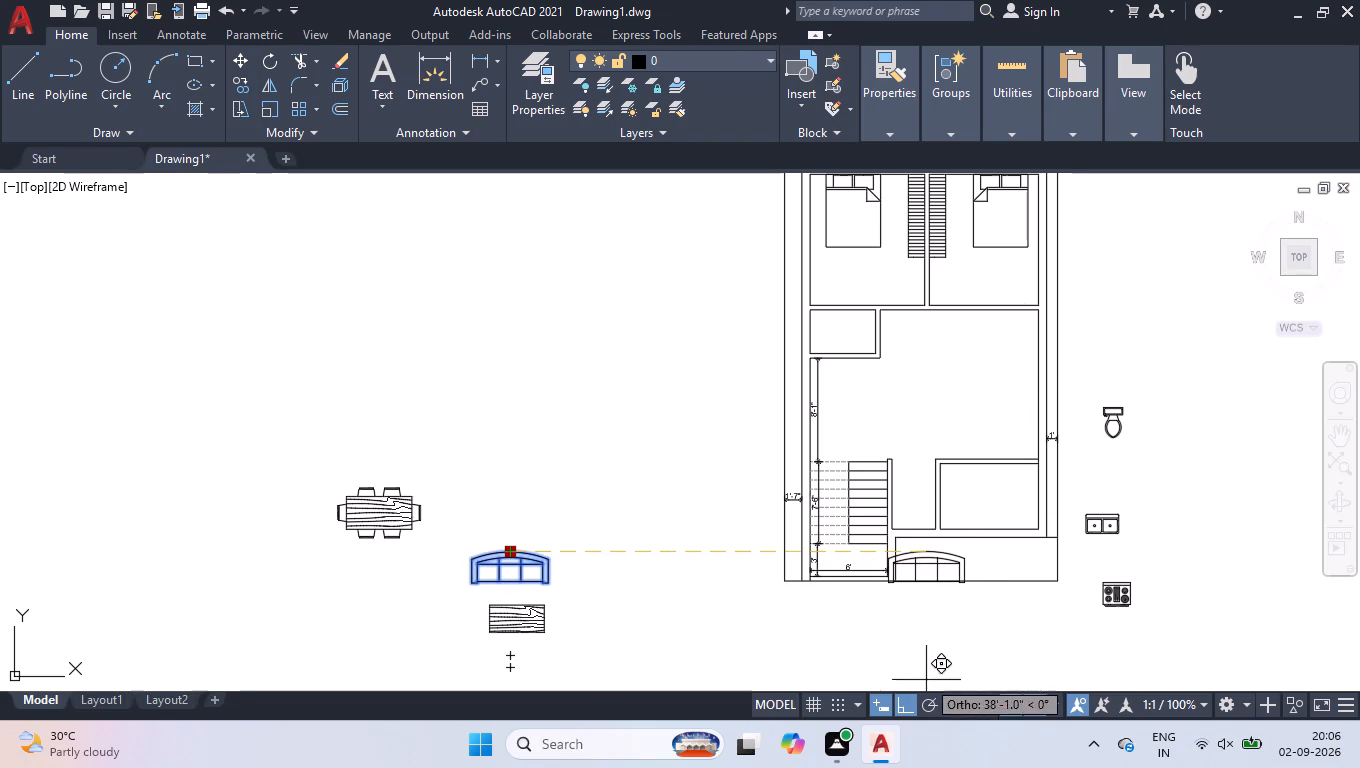
left_click(925, 710)
scroll(1008, 303, "up", 2)
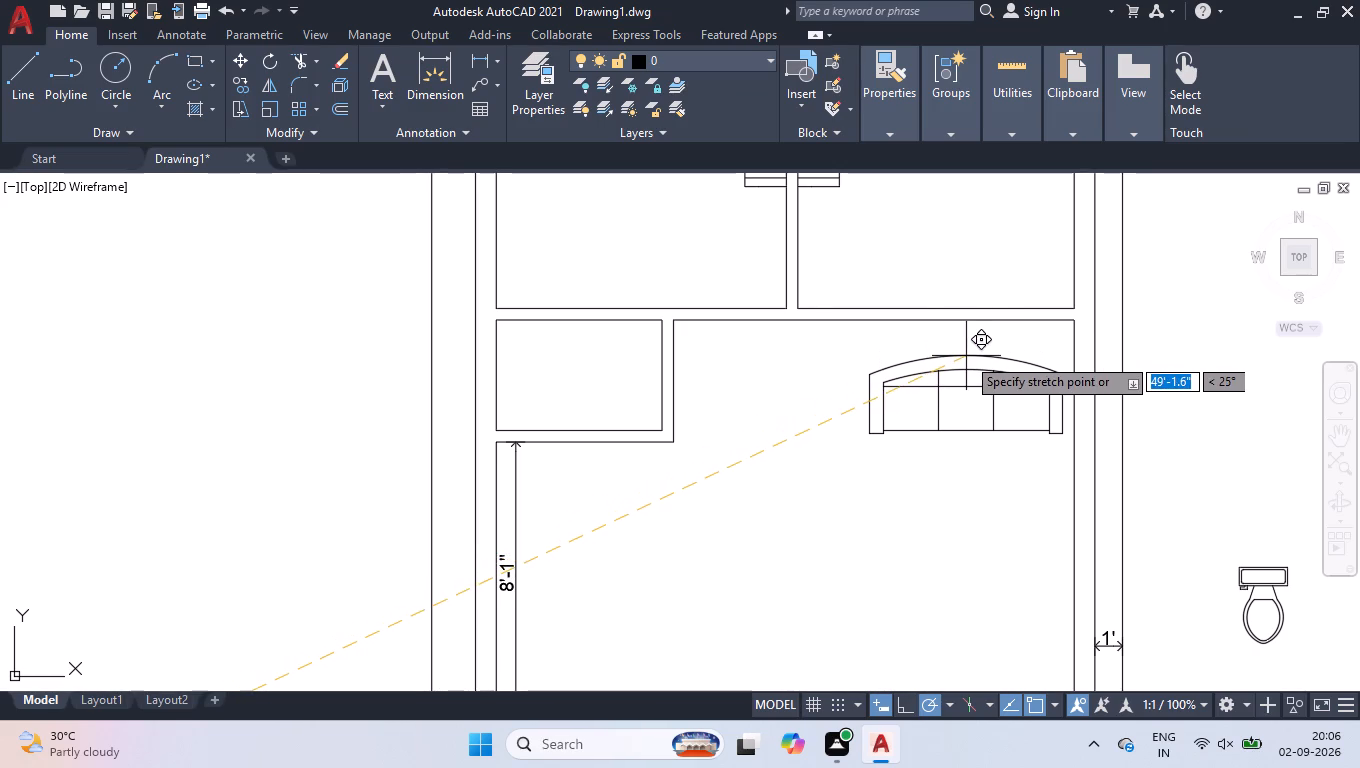
left_click(970, 335)
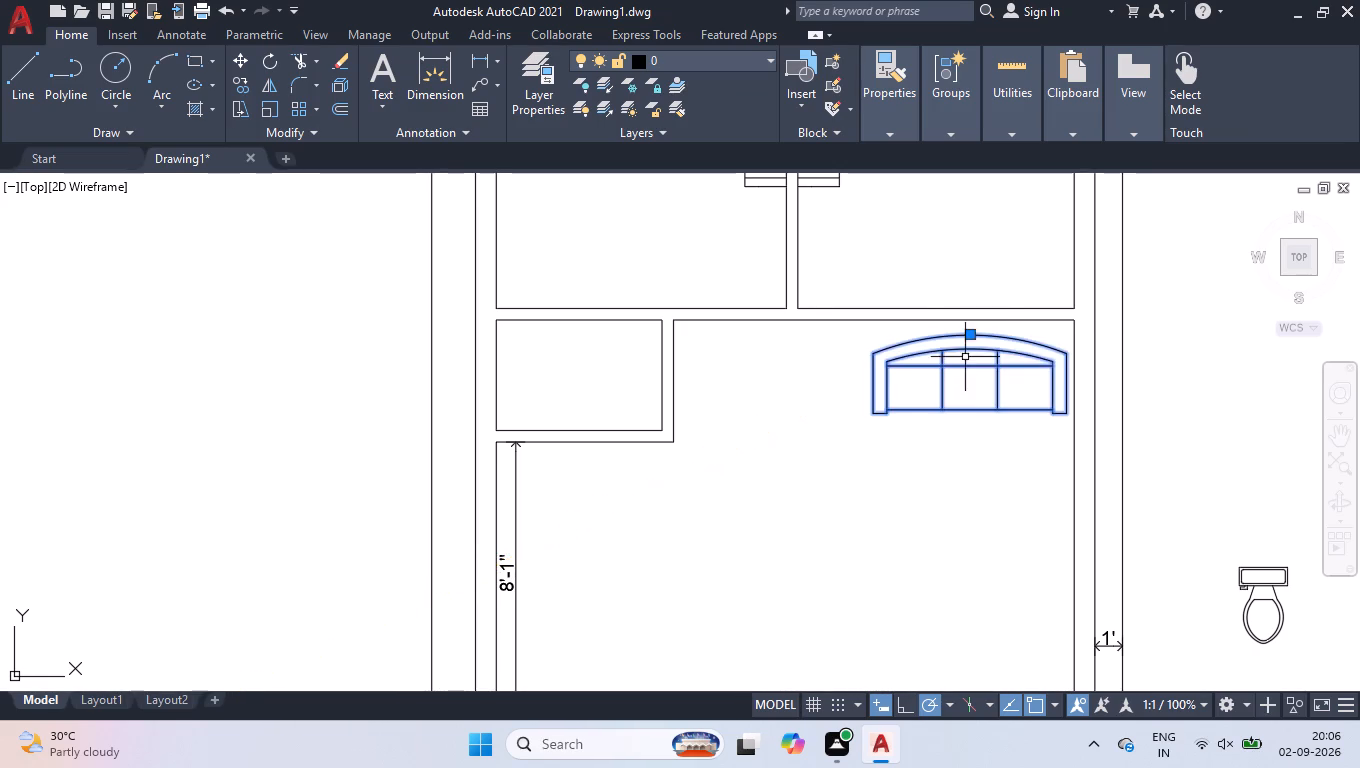
Move the wood-grain coffee table into the living area, centred just below the three-seat sofa, and clear the selection.
scroll(960, 395, "down", 2)
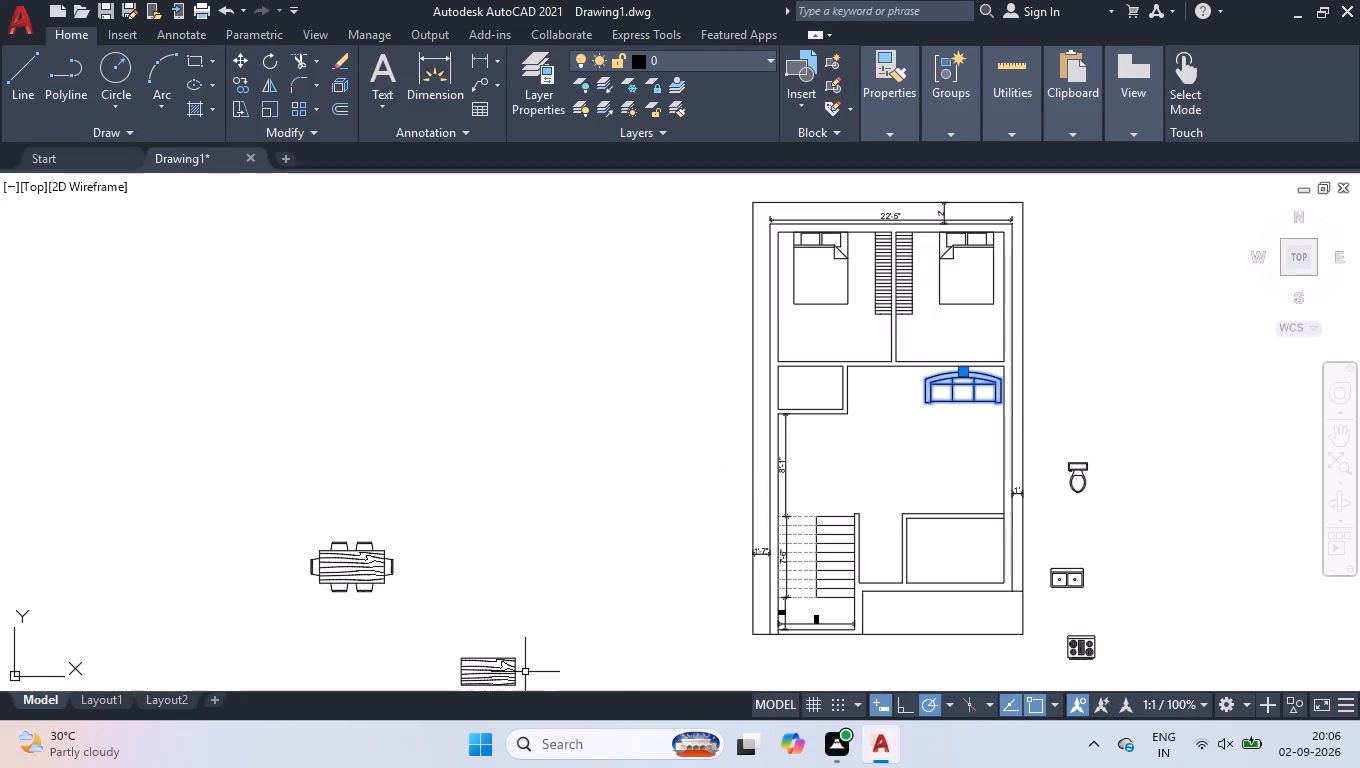
left_click(524, 672)
left_click(495, 673)
left_click(461, 657)
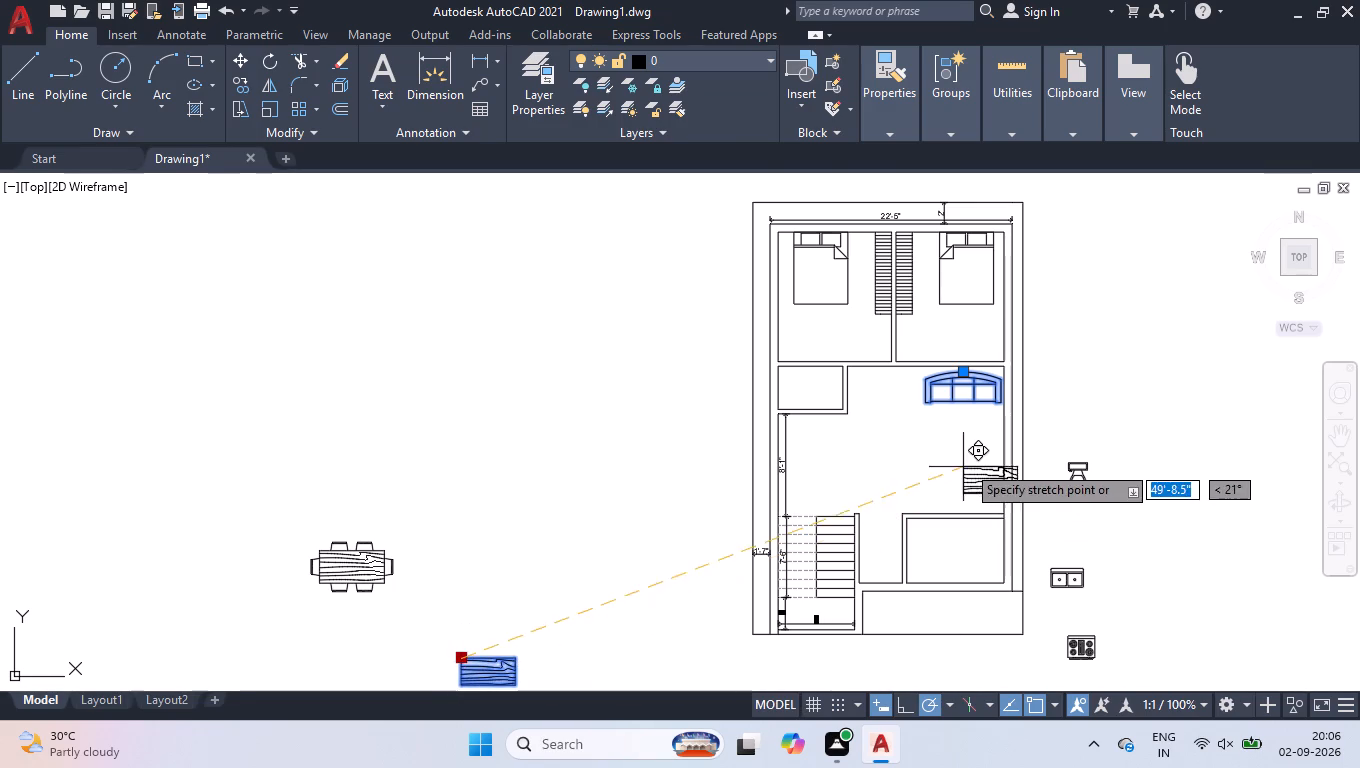
scroll(954, 433, "up", 3)
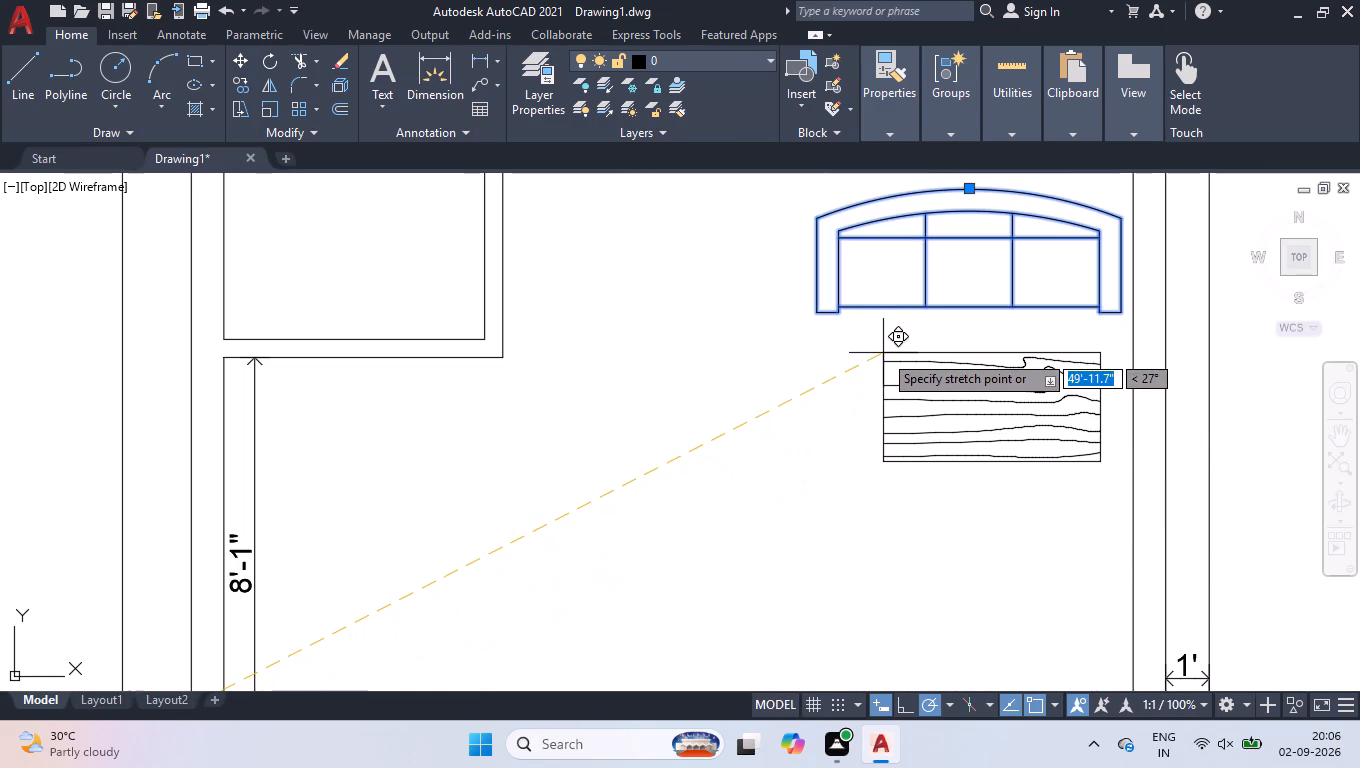
left_click(883, 353)
right_click(841, 414)
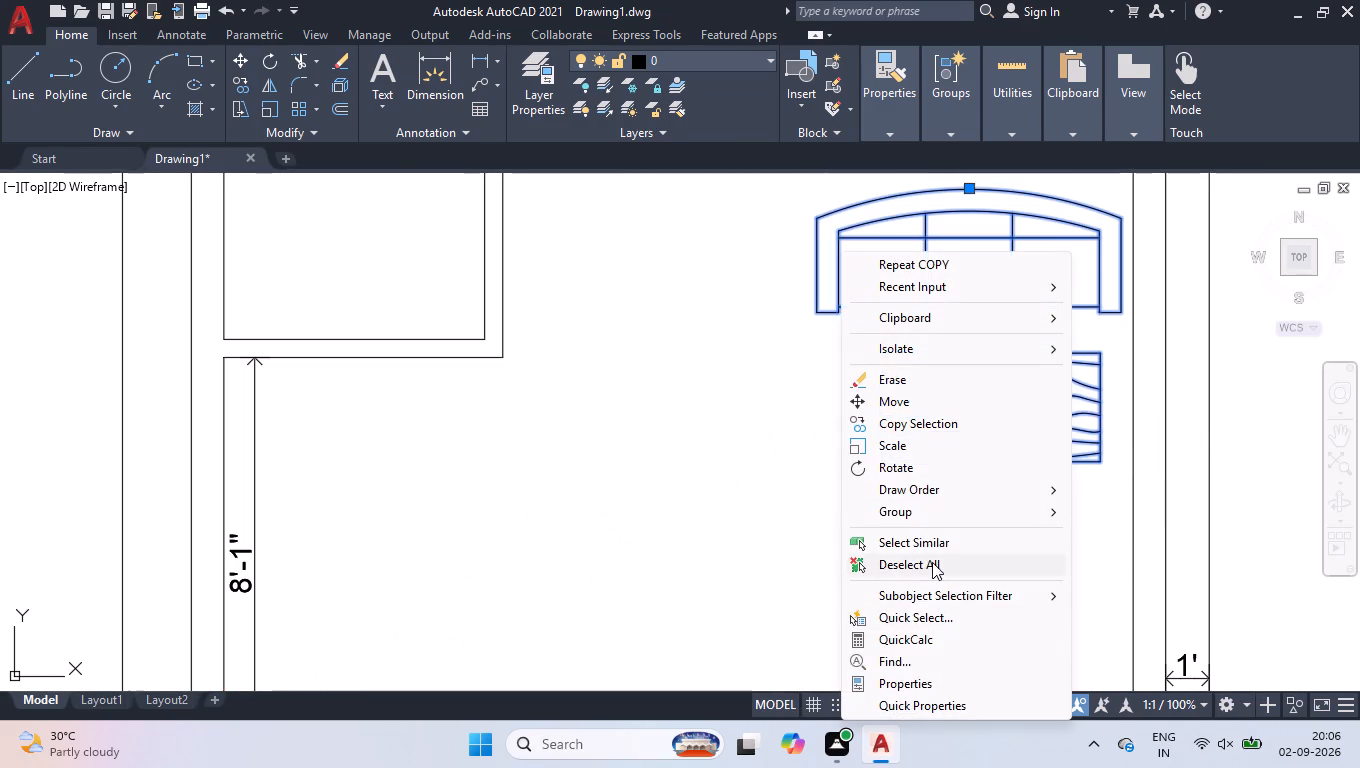
left_click(932, 562)
Rotate the double sink outside the plan by about 180° around its upper-left corner.
scroll(842, 508, "down", 3)
scroll(944, 472, "down", 1)
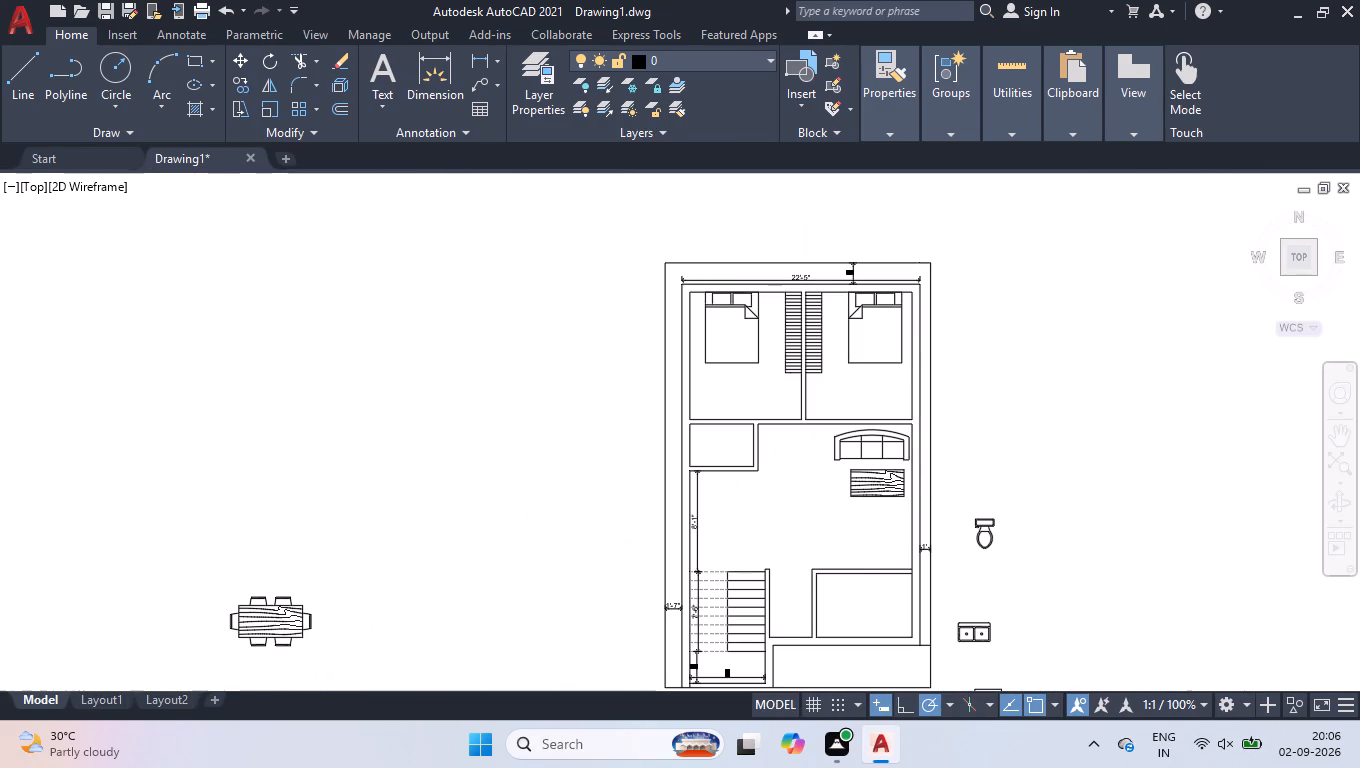
scroll(948, 628, "up", 1)
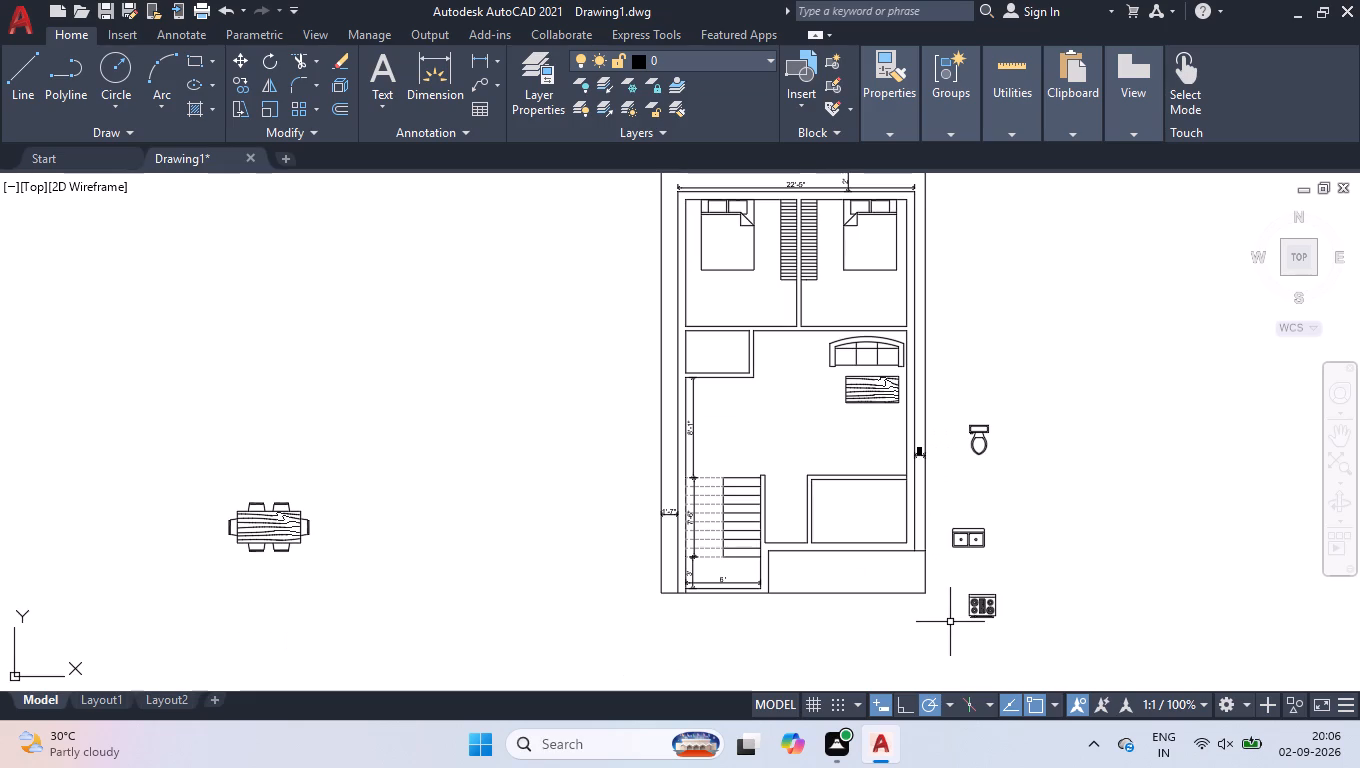
scroll(952, 621, "up", 1)
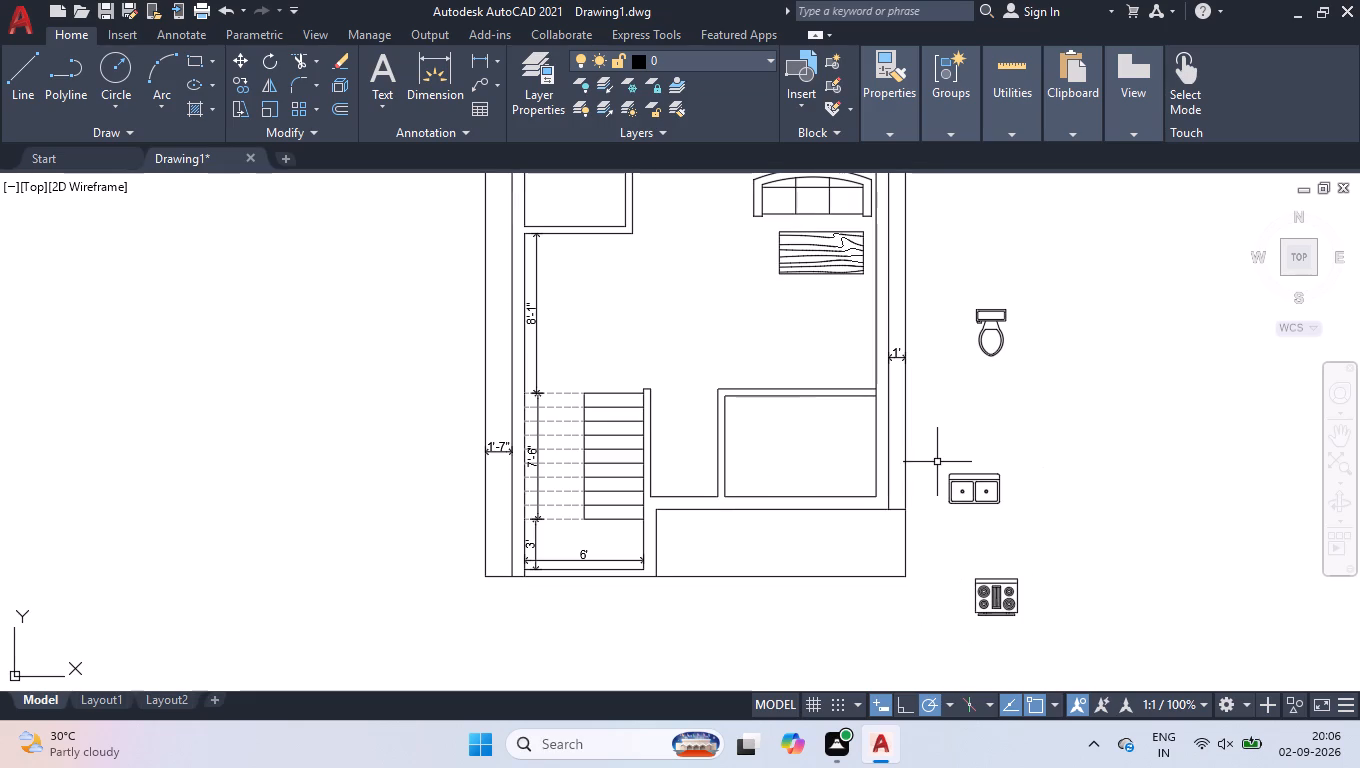
left_click(1012, 448)
left_click(953, 553)
type("ro")
key("Return")
left_click(952, 474)
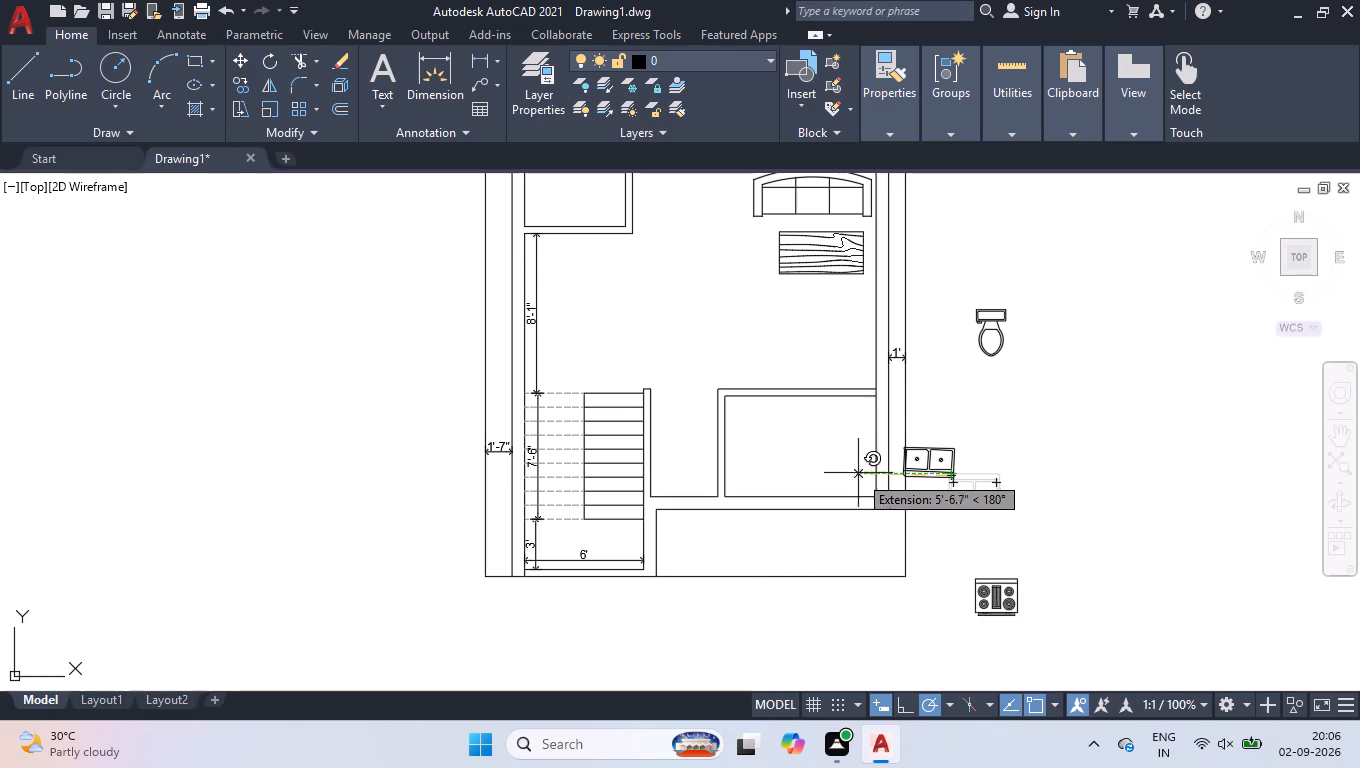
left_click(857, 471)
Move the double sink by its edge midpoint onto the kitchen's bottom wall line, near the left wall.
left_click(944, 470)
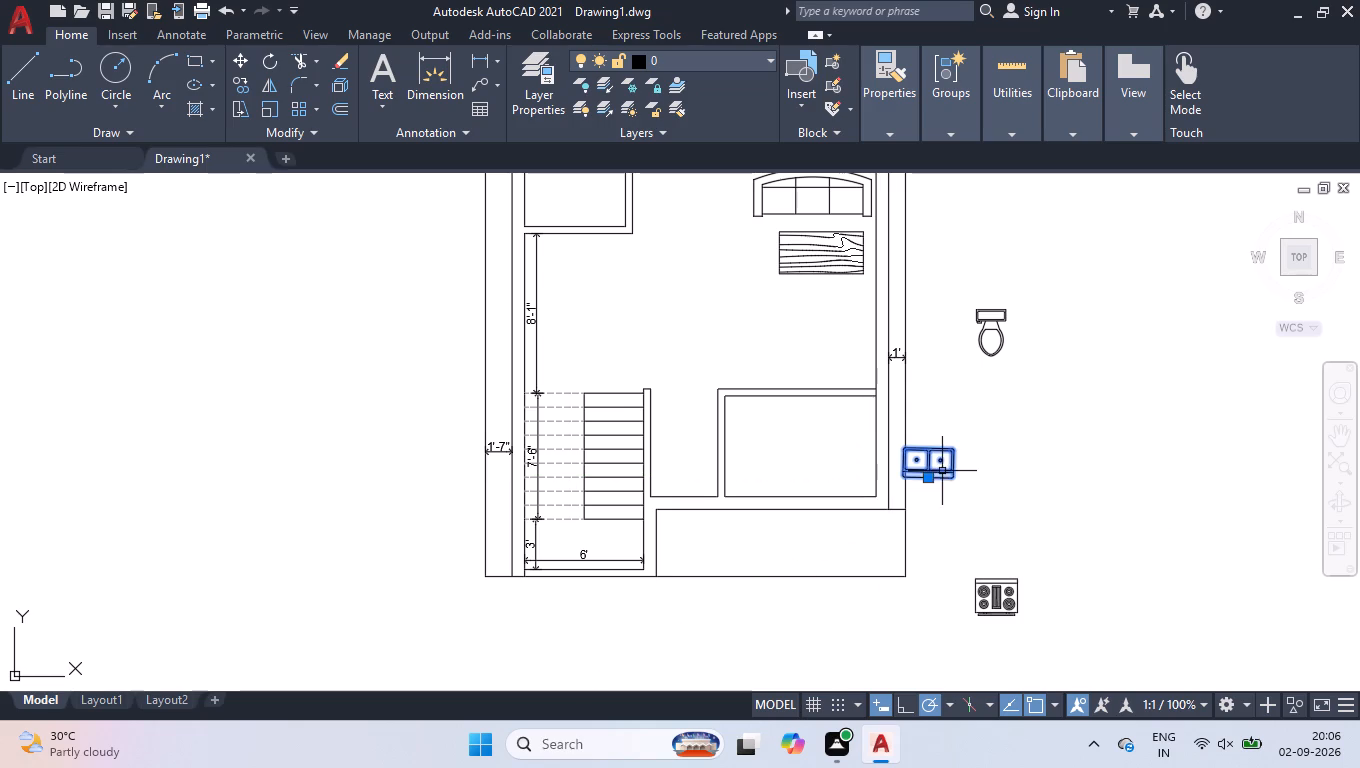
left_click(929, 473)
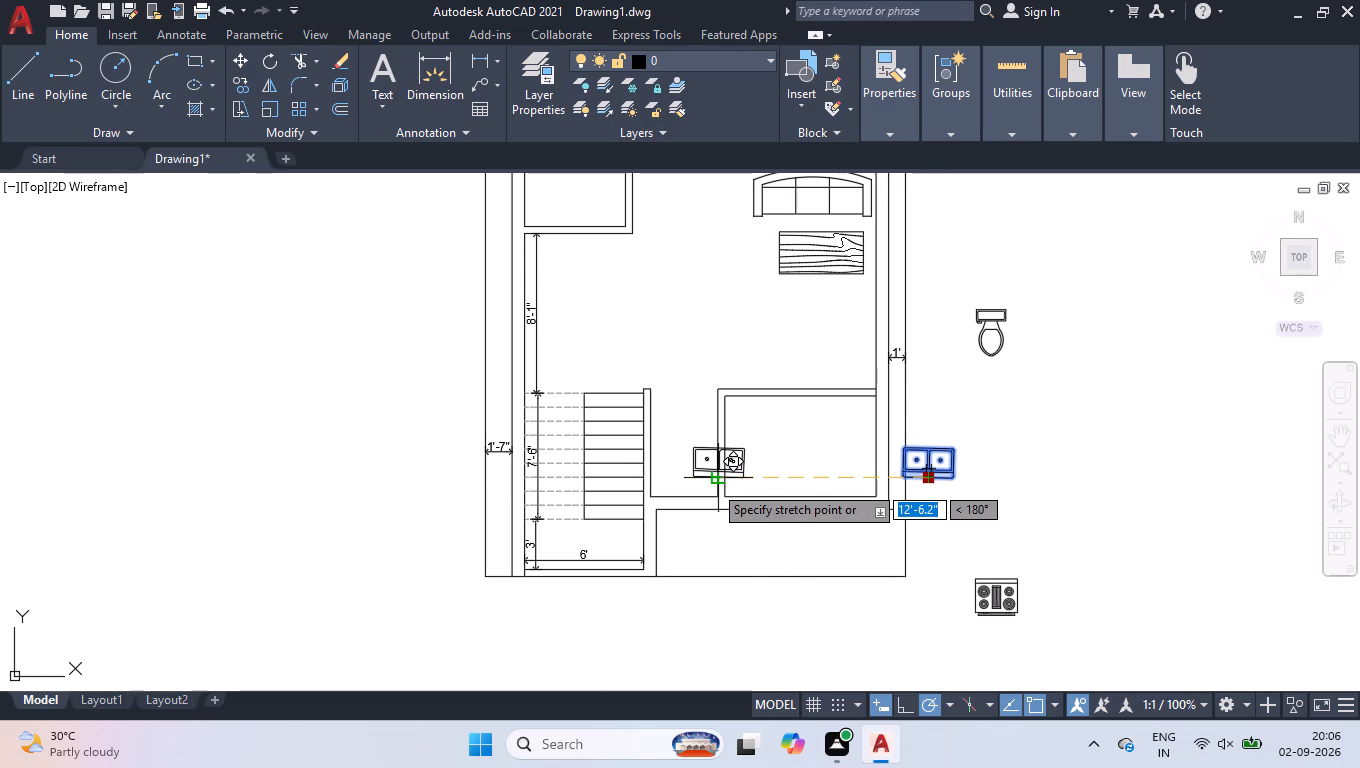
scroll(715, 484, "up", 2)
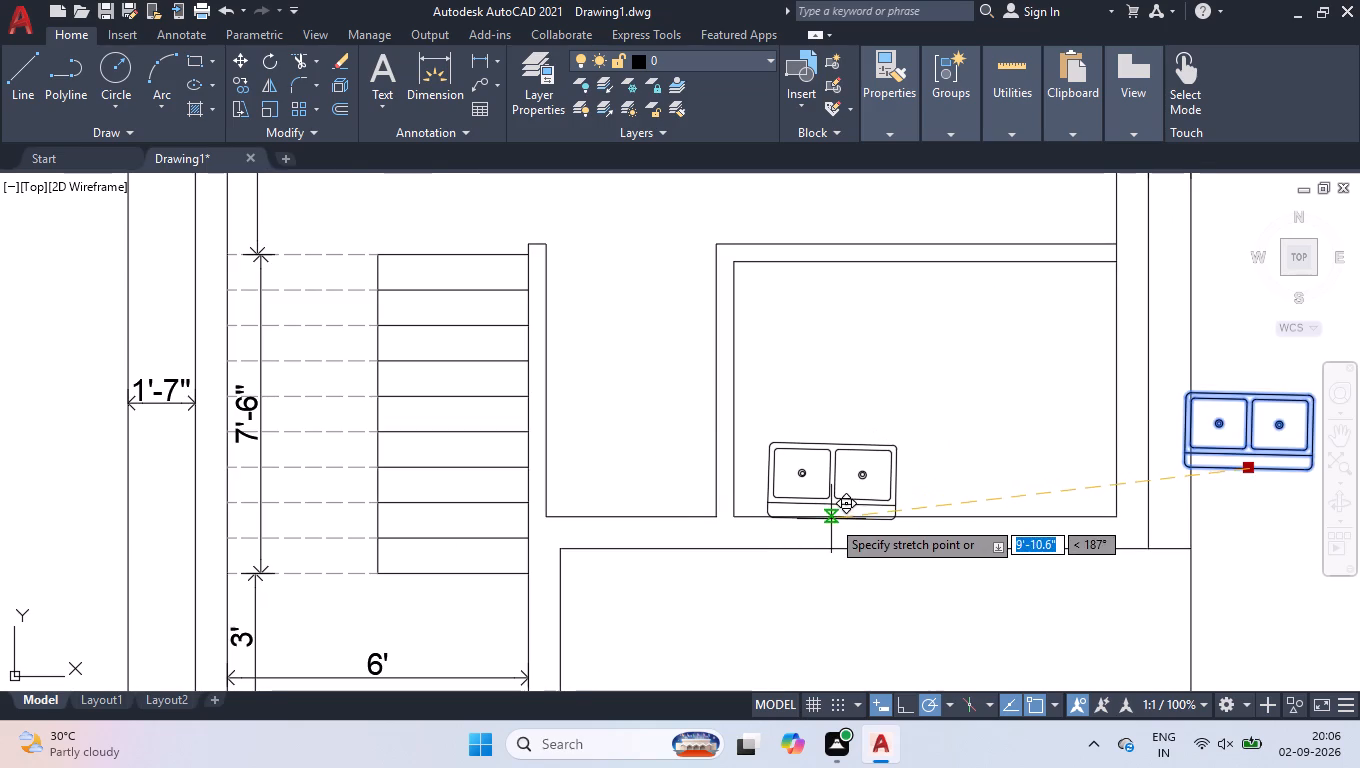
left_click(831, 515)
right_click(912, 416)
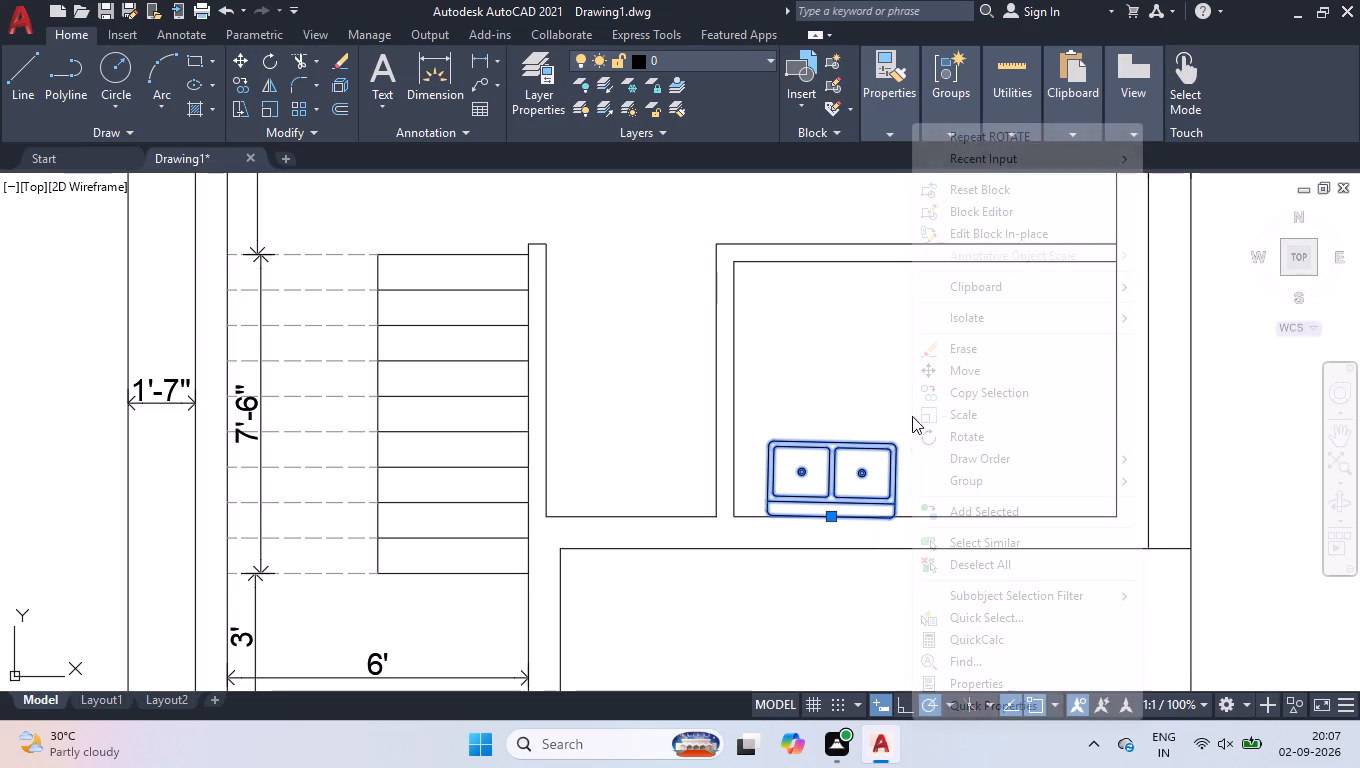
left_click(983, 560)
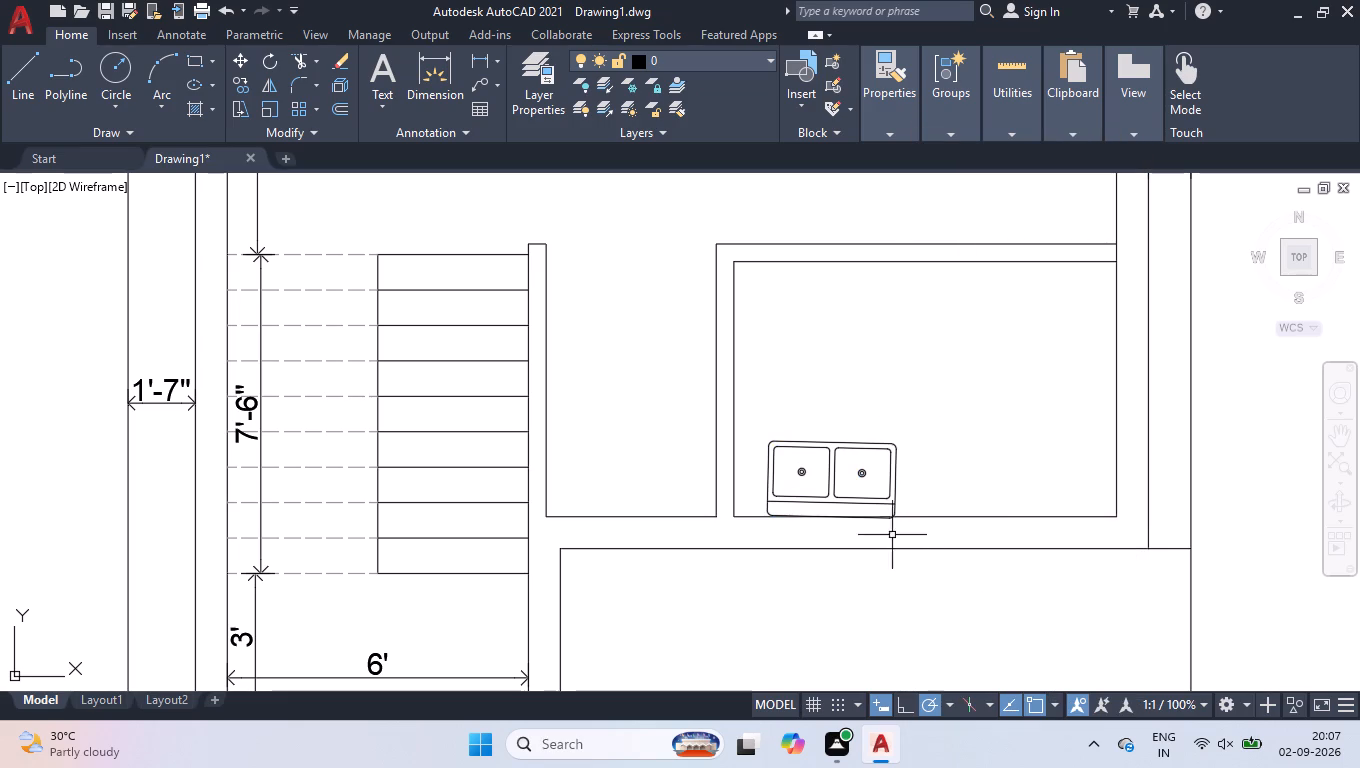
Rotate the four-burner stove about 90° clockwise around its upper-right corner.
scroll(885, 523, "up", 4)
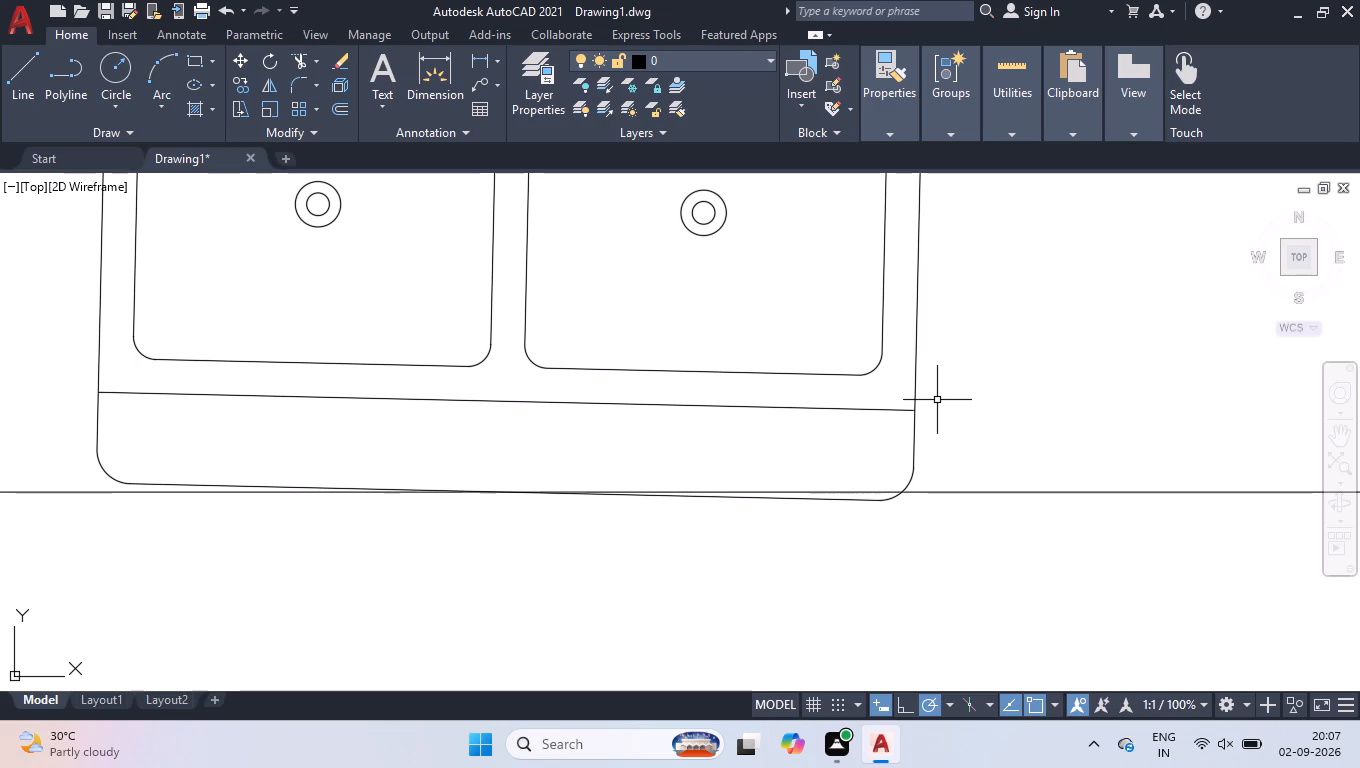
scroll(903, 399, "down", 8)
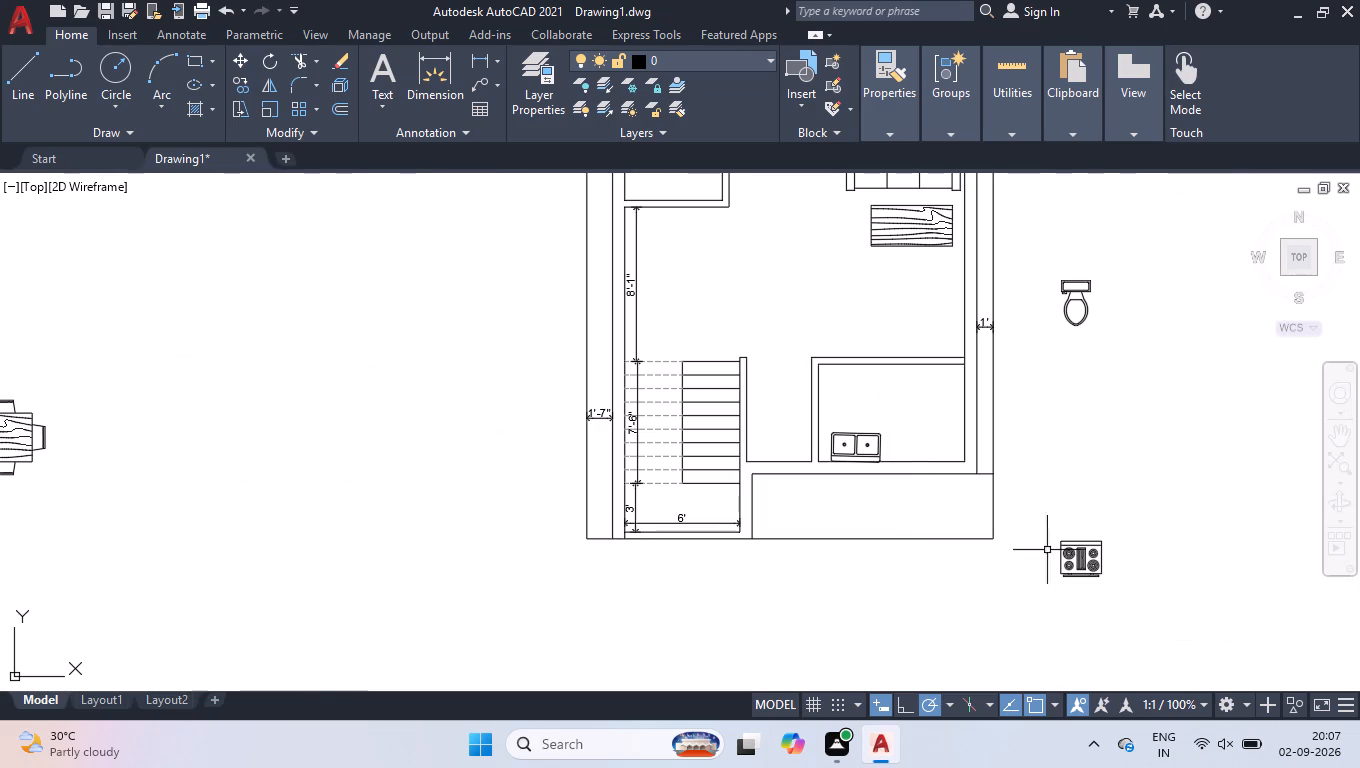
scroll(1041, 439, "up", 1)
left_click(1127, 608)
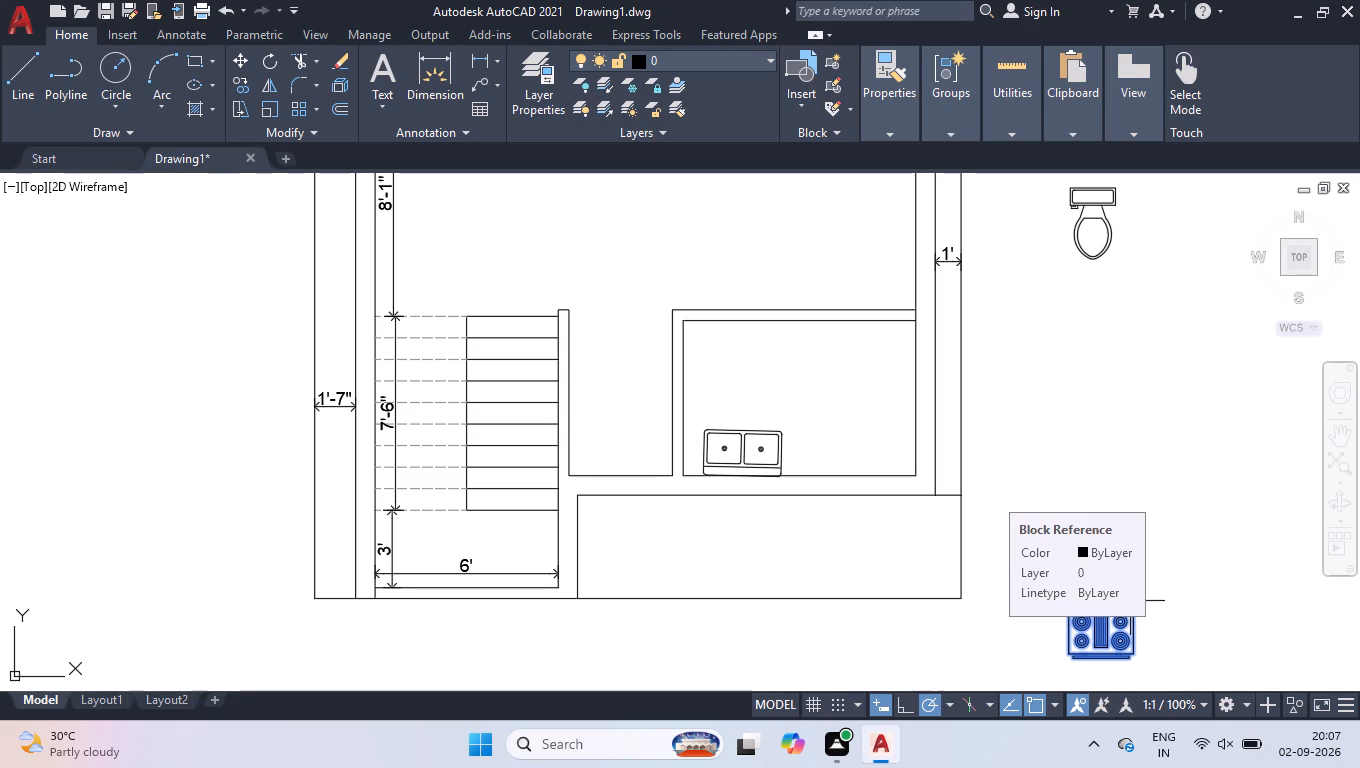
type("ro")
key("Return")
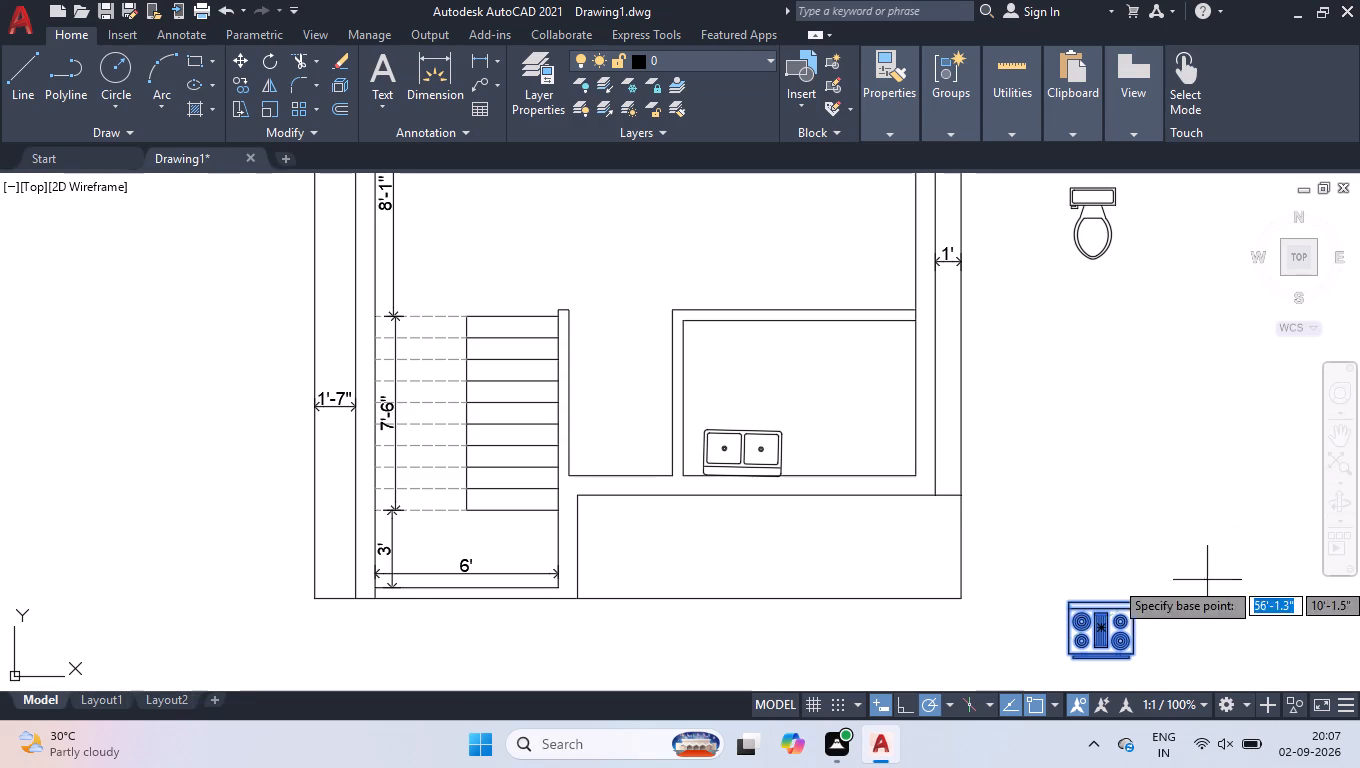
left_click(1132, 606)
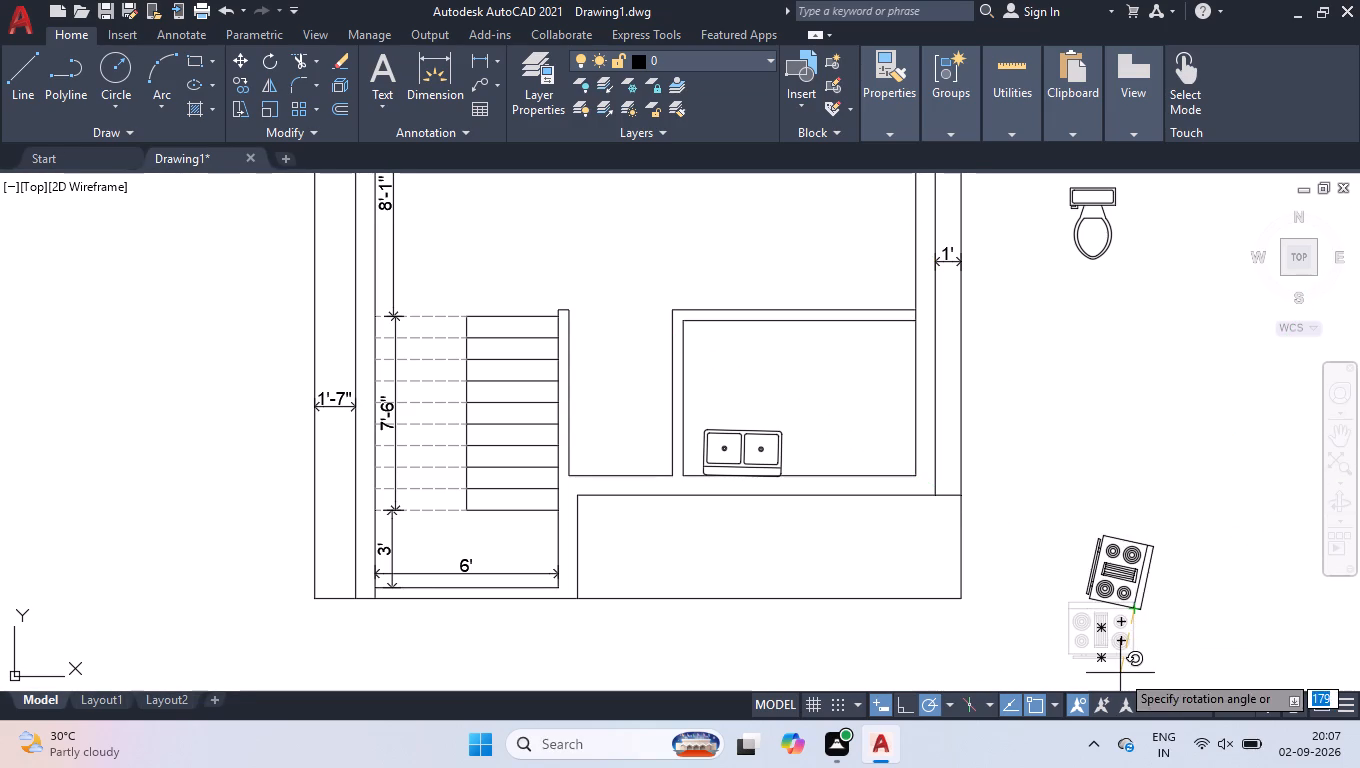
left_click(1140, 659)
Move the stove into the kitchen with its back edge against the right wall.
left_click(1136, 606)
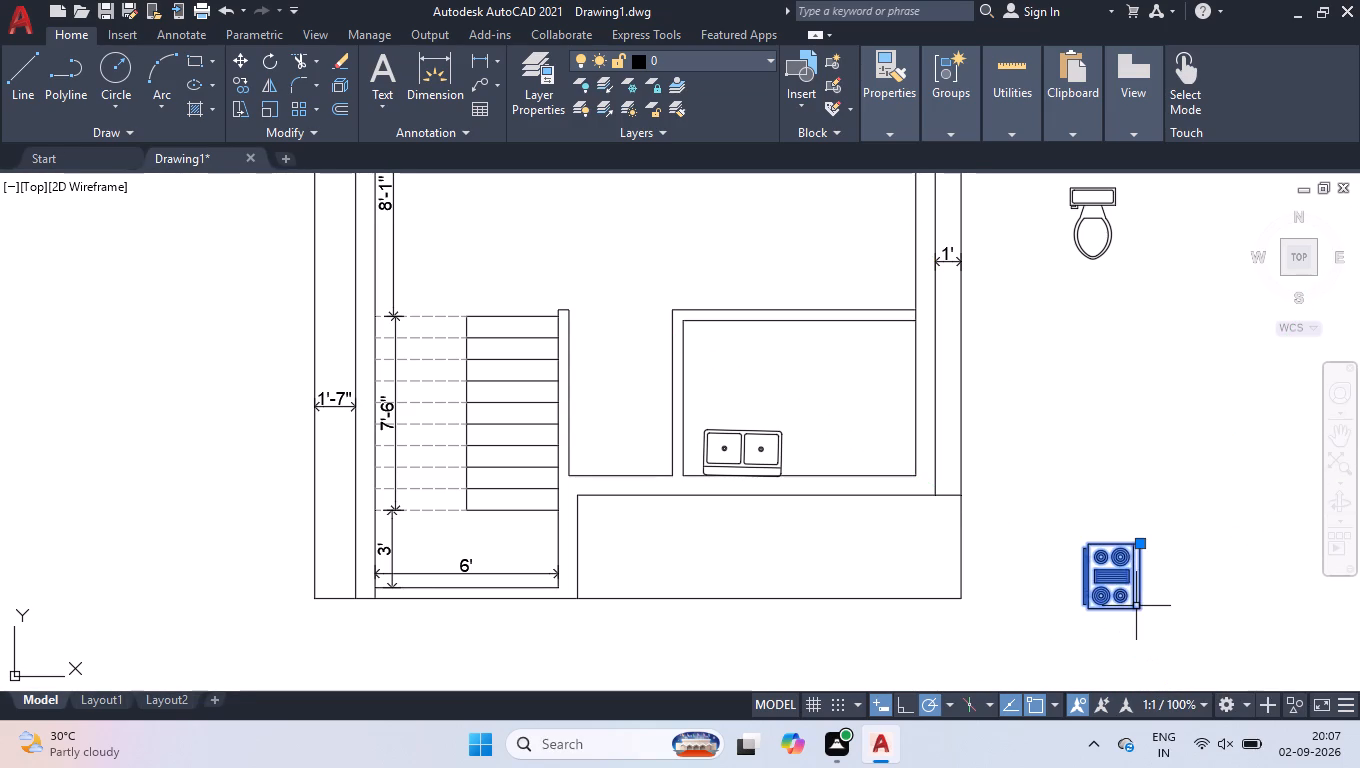
left_click(1137, 544)
scroll(885, 364, "up", 2)
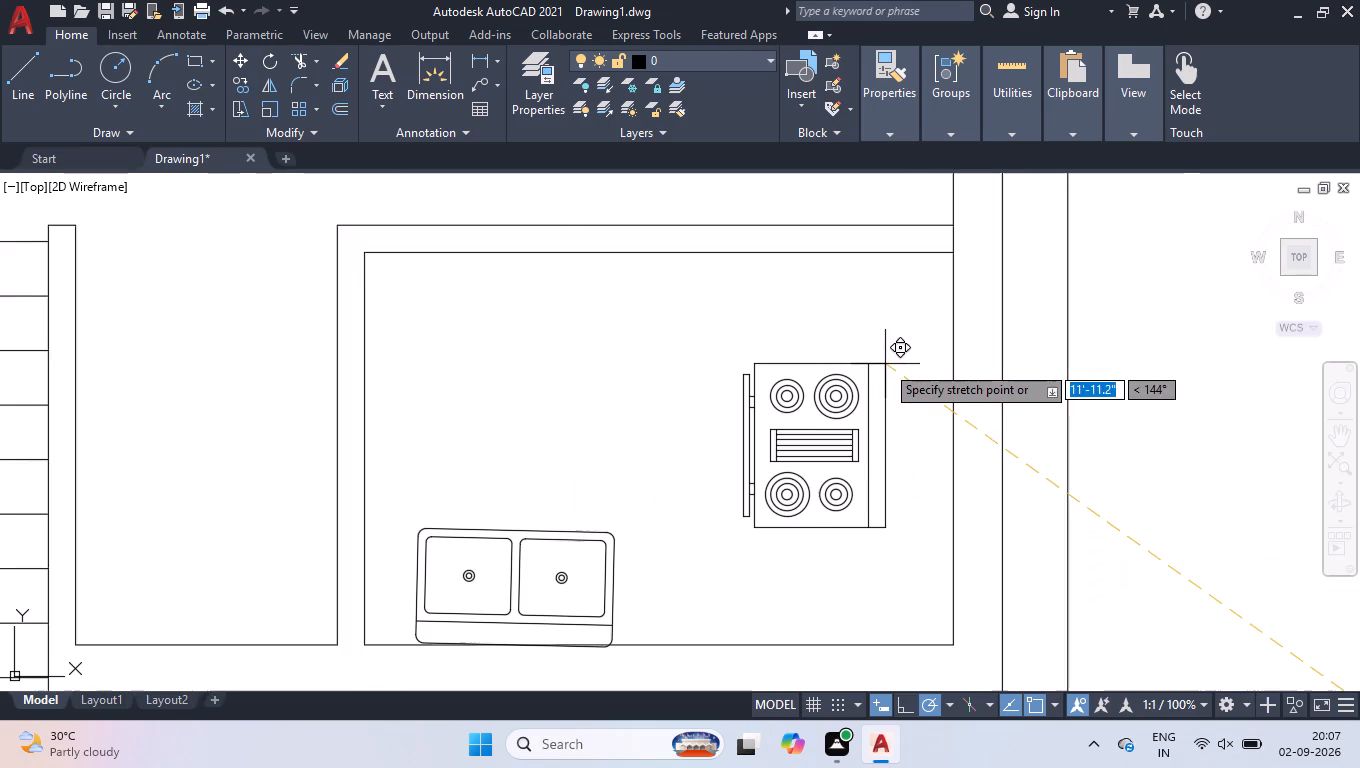
left_click(945, 351)
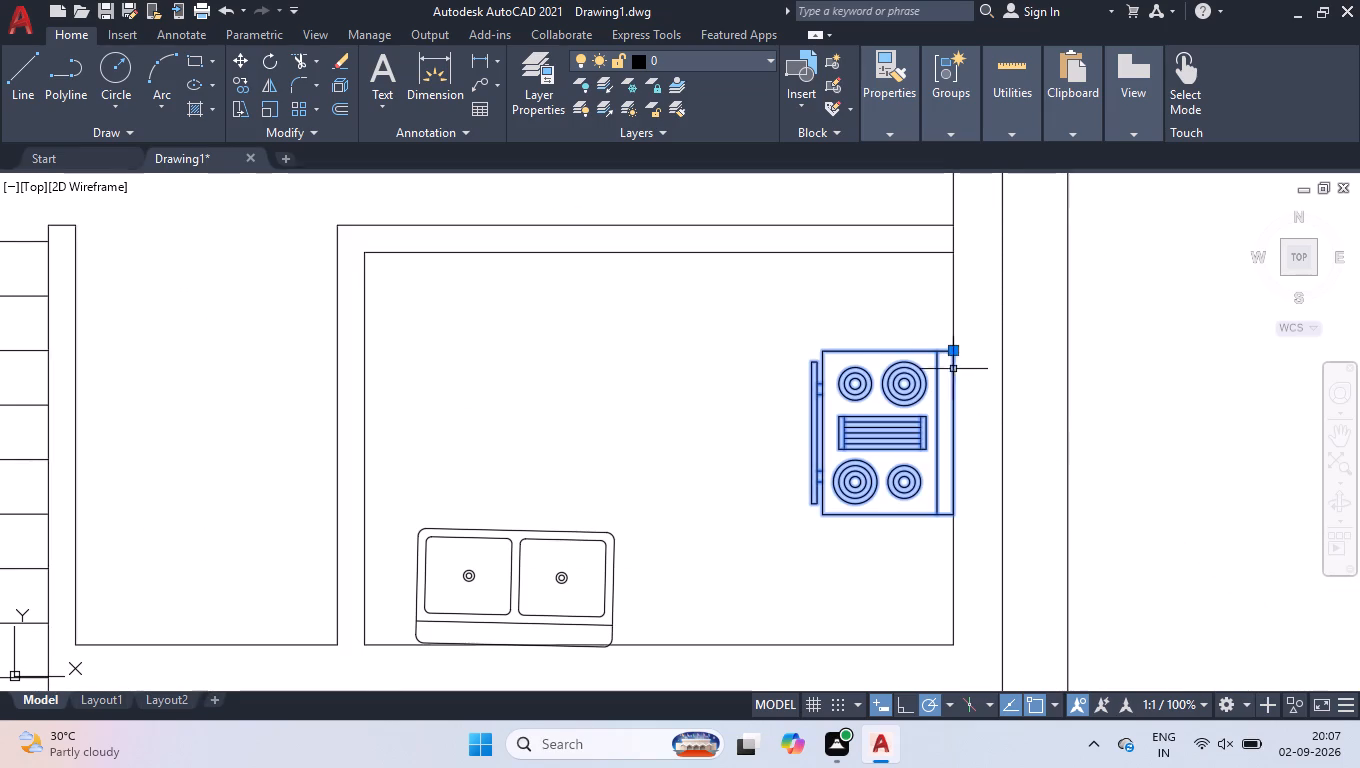
Scale the stove down about its centre by a factor of about 0.6.
type("scal")
key("Return")
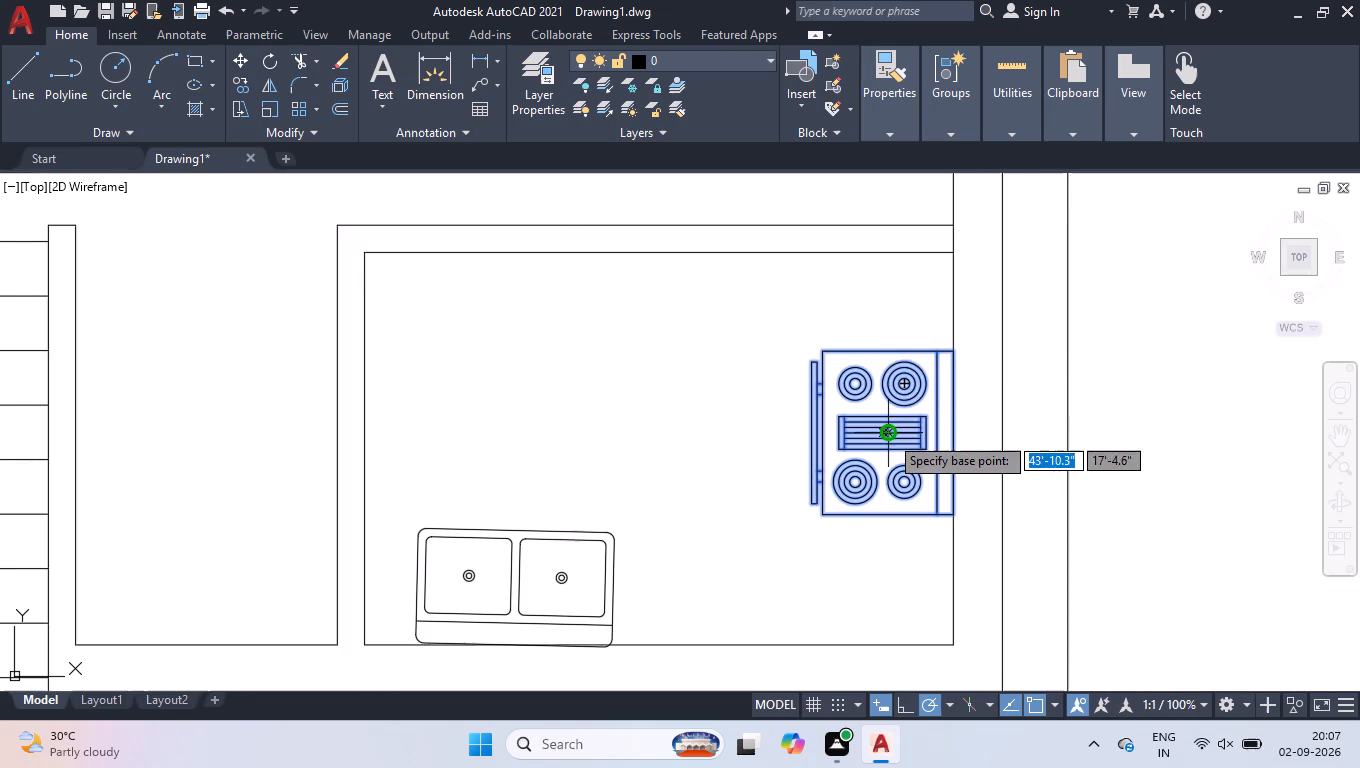
left_click(889, 435)
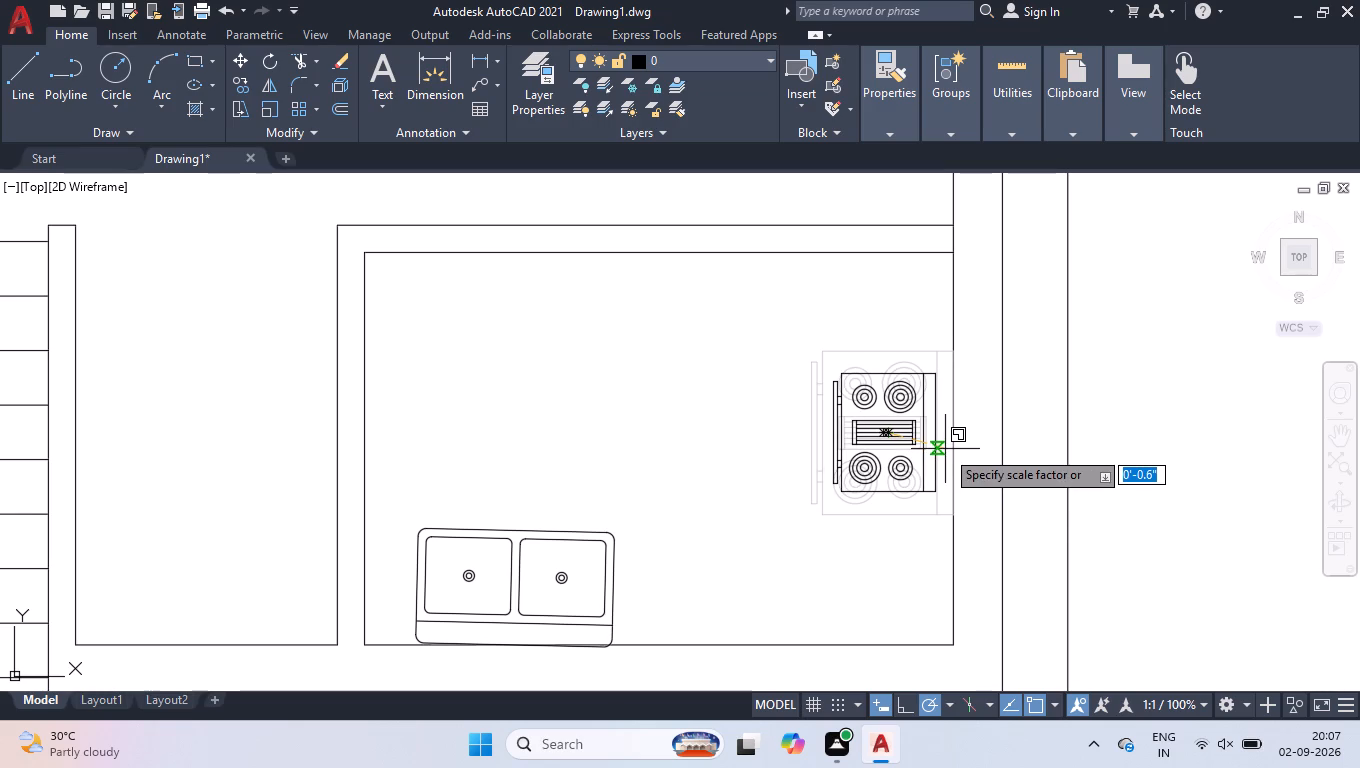
left_click(945, 449)
Move the scaled stove back against the kitchen's right wall and clear the selection.
left_click(929, 450)
left_click(931, 379)
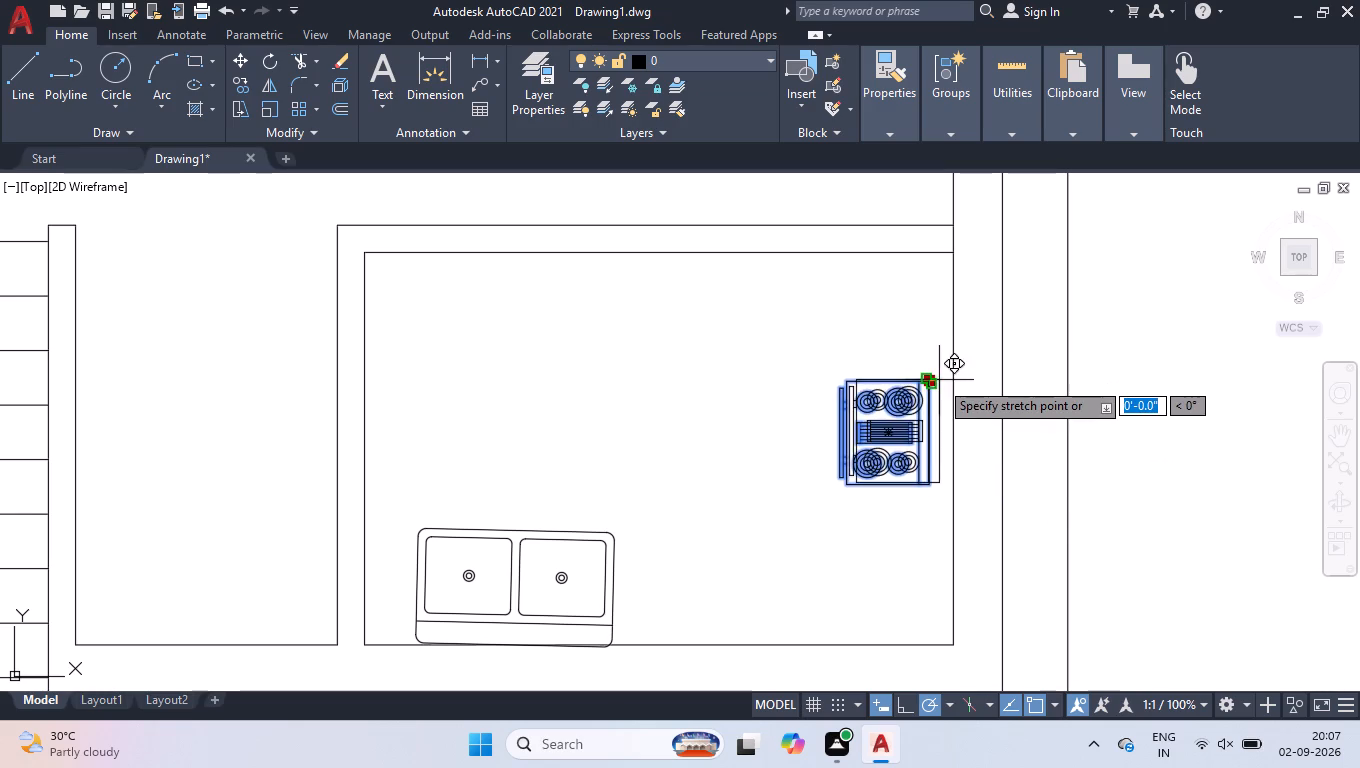
left_click(959, 382)
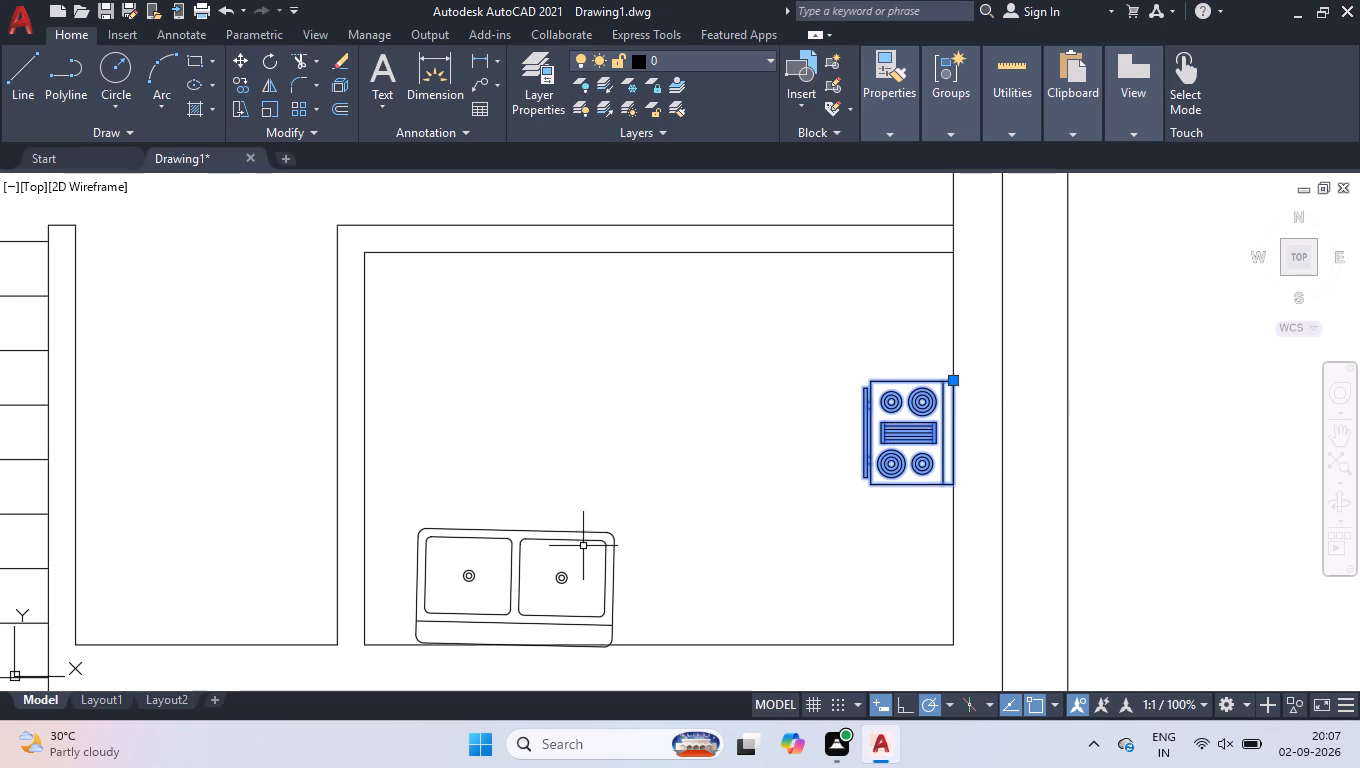
right_click(796, 366)
left_click(923, 564)
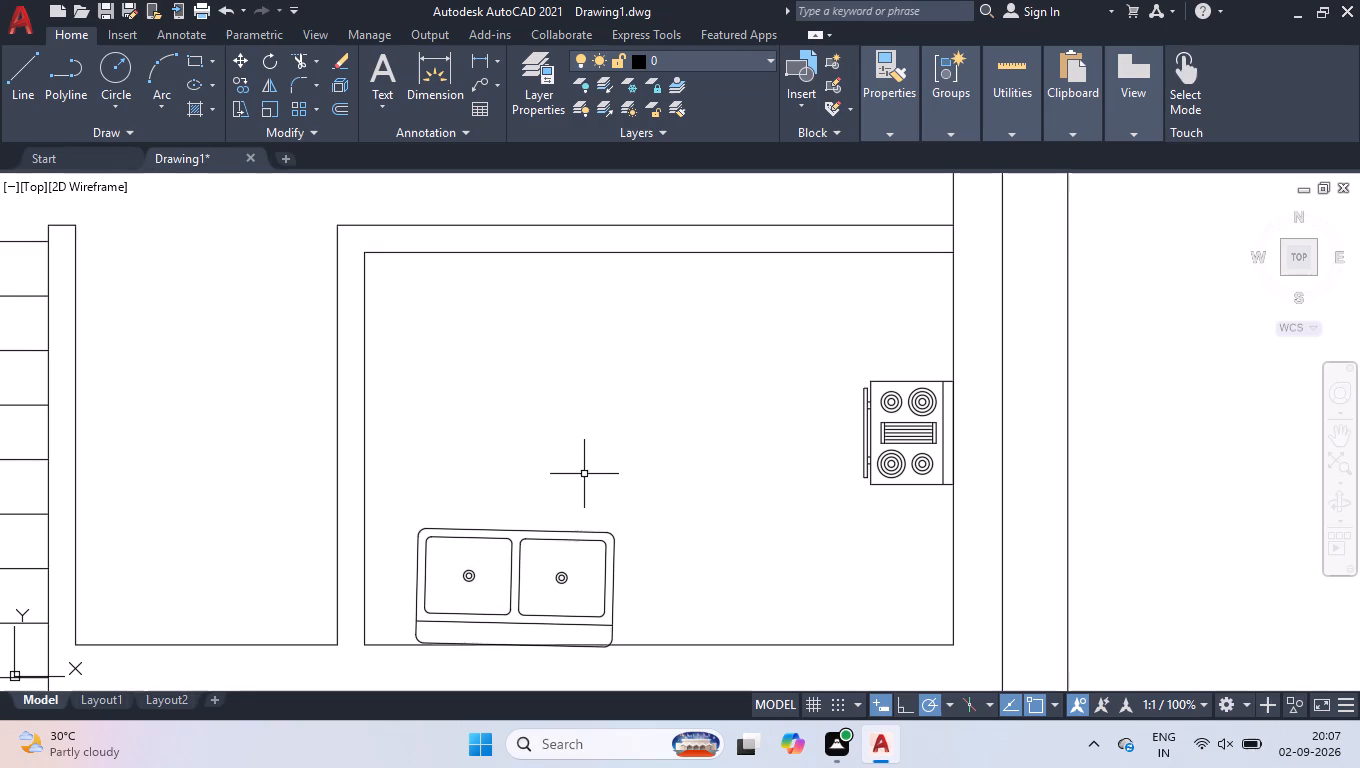
Draw the kitchen counter edge with Ortho from the inner bottom-left corner: 2' up, 7" and 6'5" right, then up to the top wall.
key("l")
key("Return")
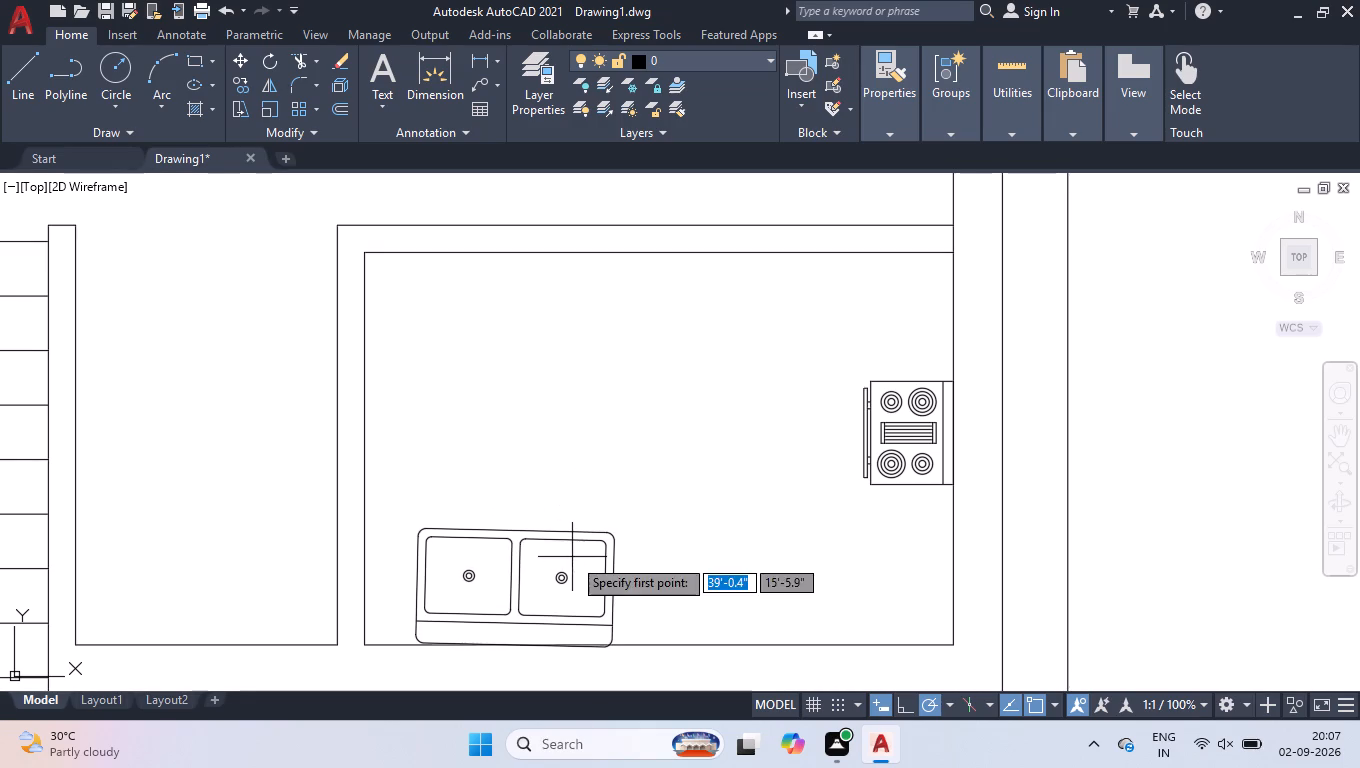
left_click(361, 647)
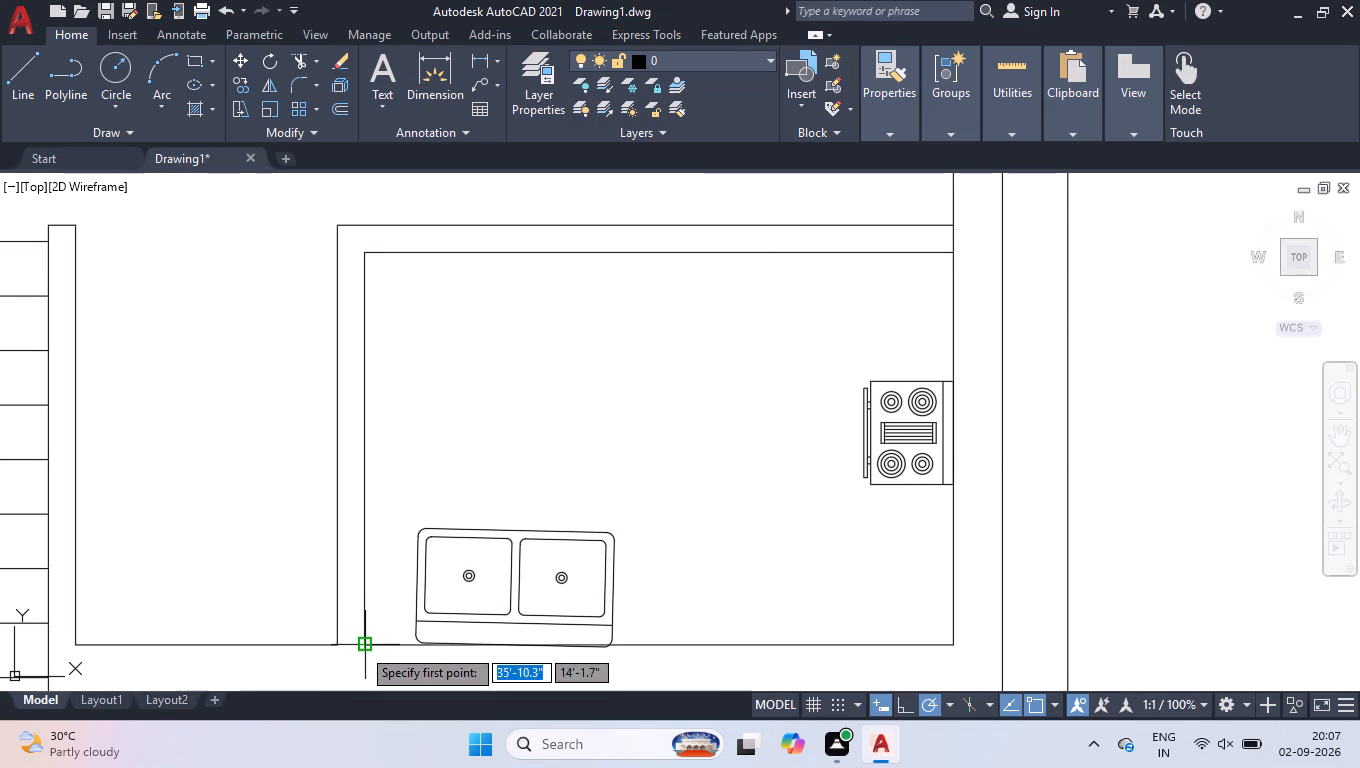
left_click(906, 703)
type("2'")
key("Return")
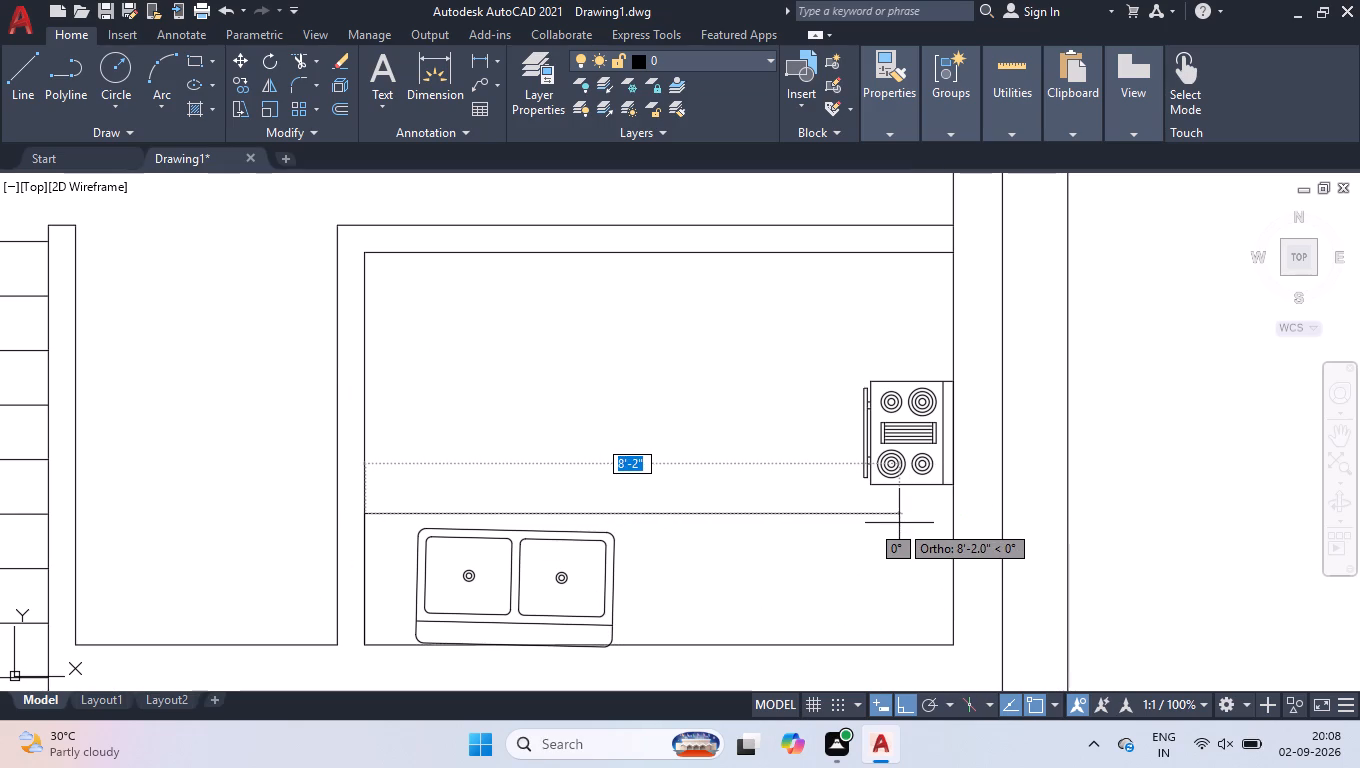
key("7")
key("Return")
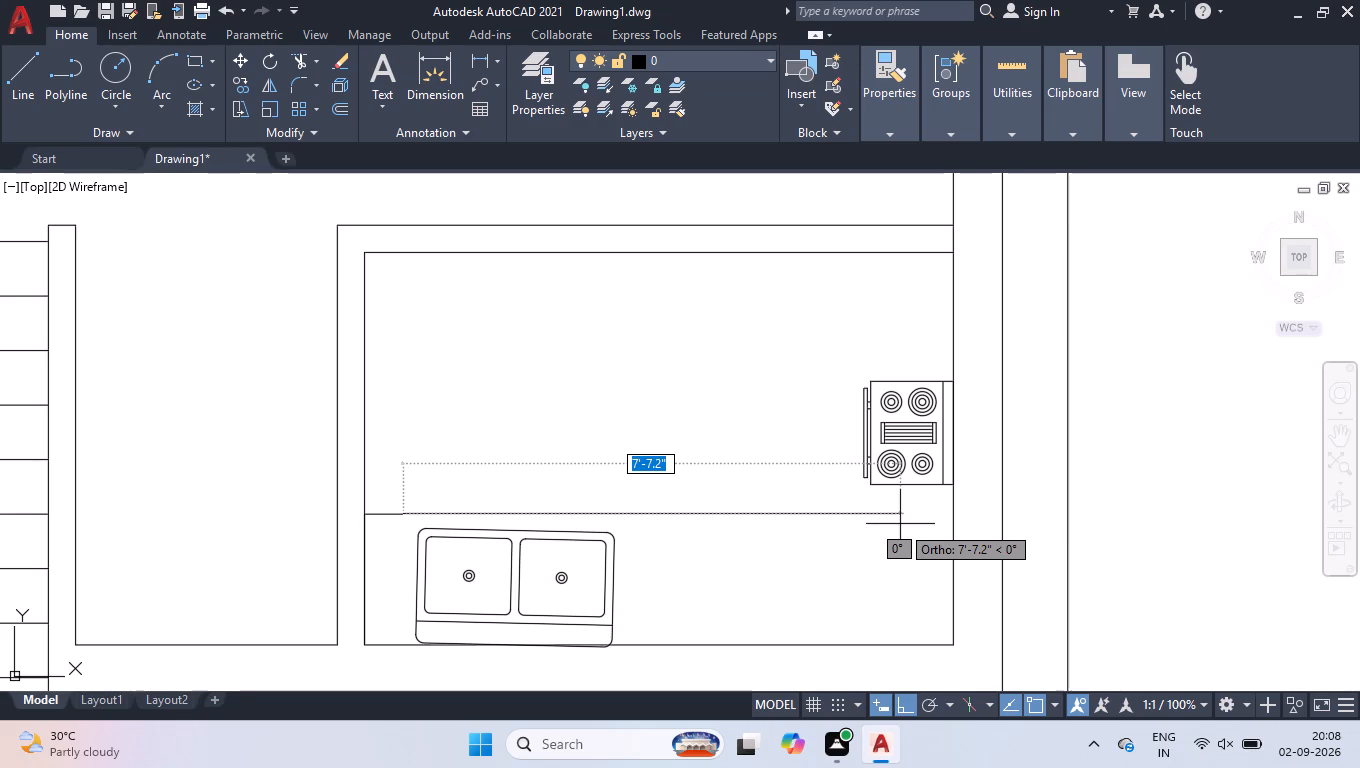
key("6")
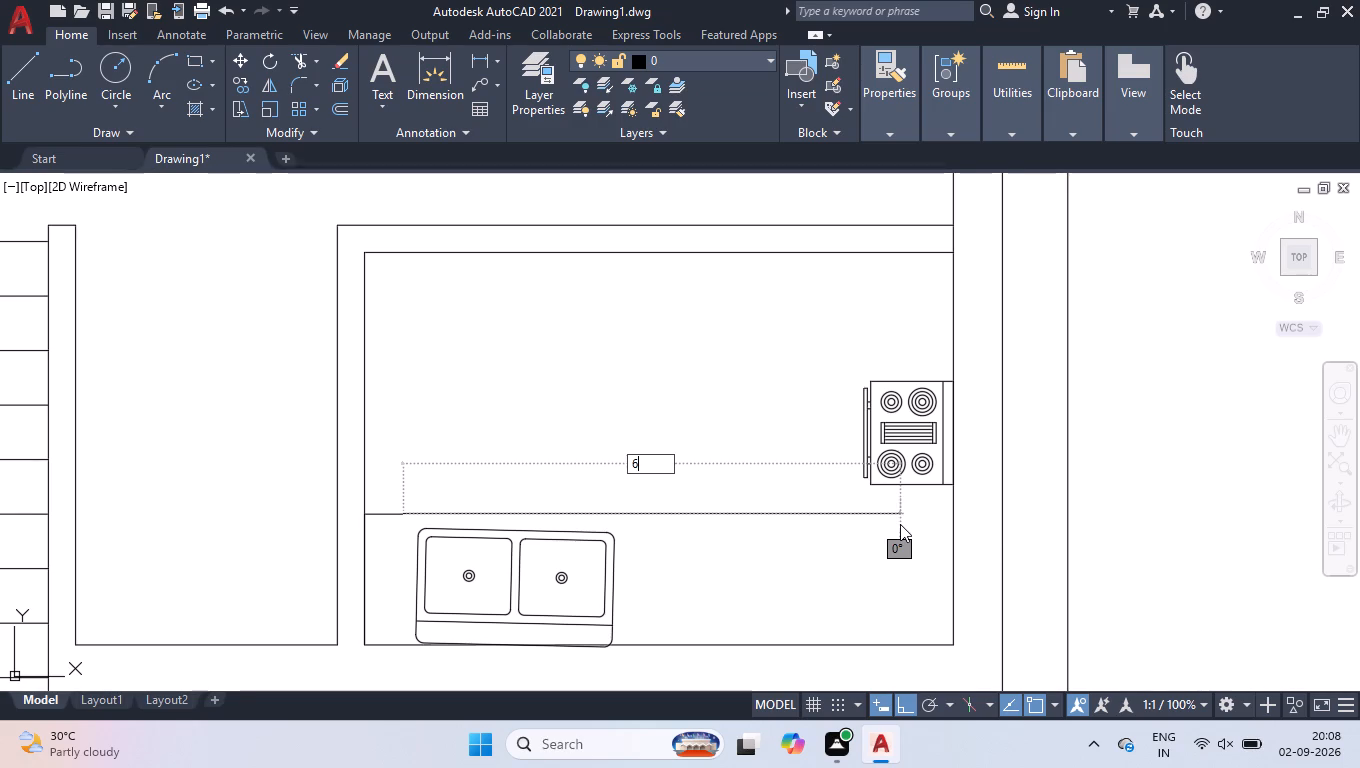
key("apostrophe")
key("5")
key("Return")
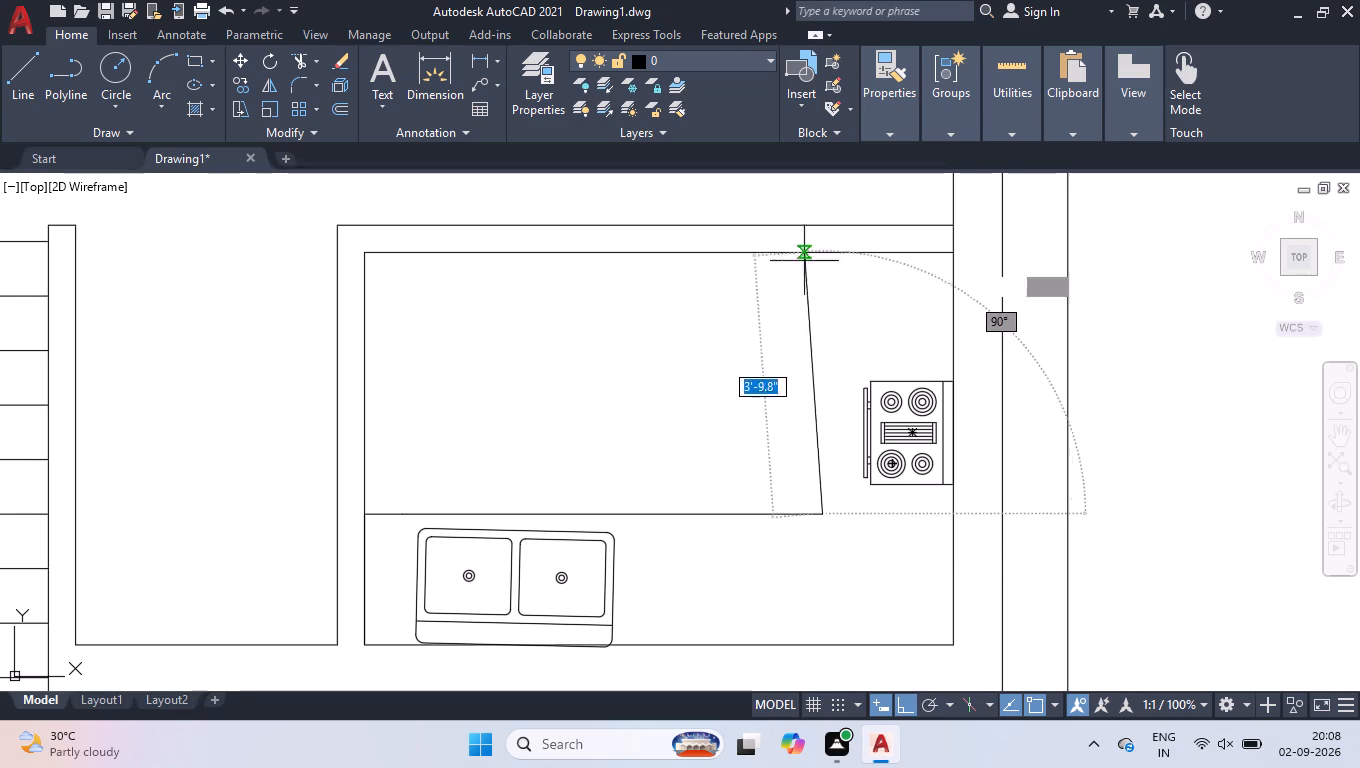
left_click(824, 251)
key("space")
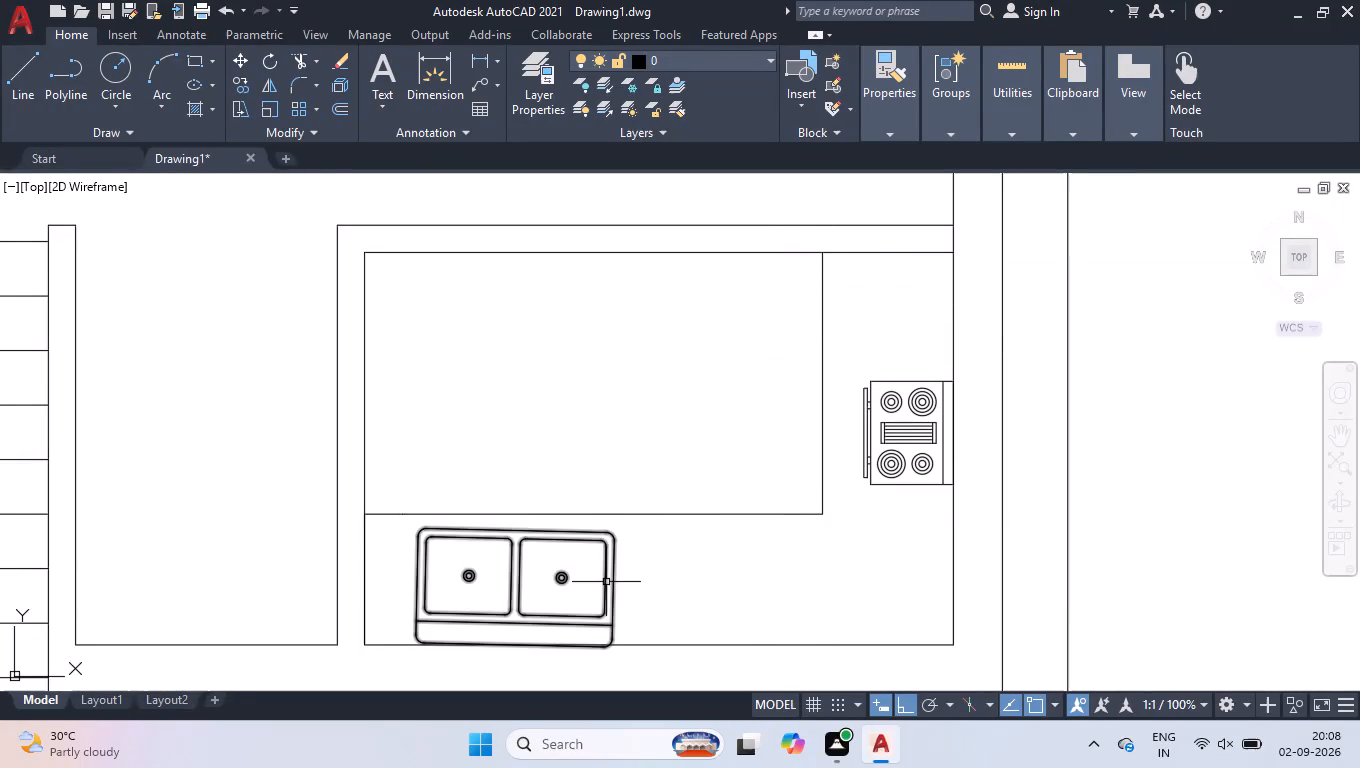
Delete the existing double sink from the kitchen counter along the bottom wall.
left_click(606, 582)
key("Delete")
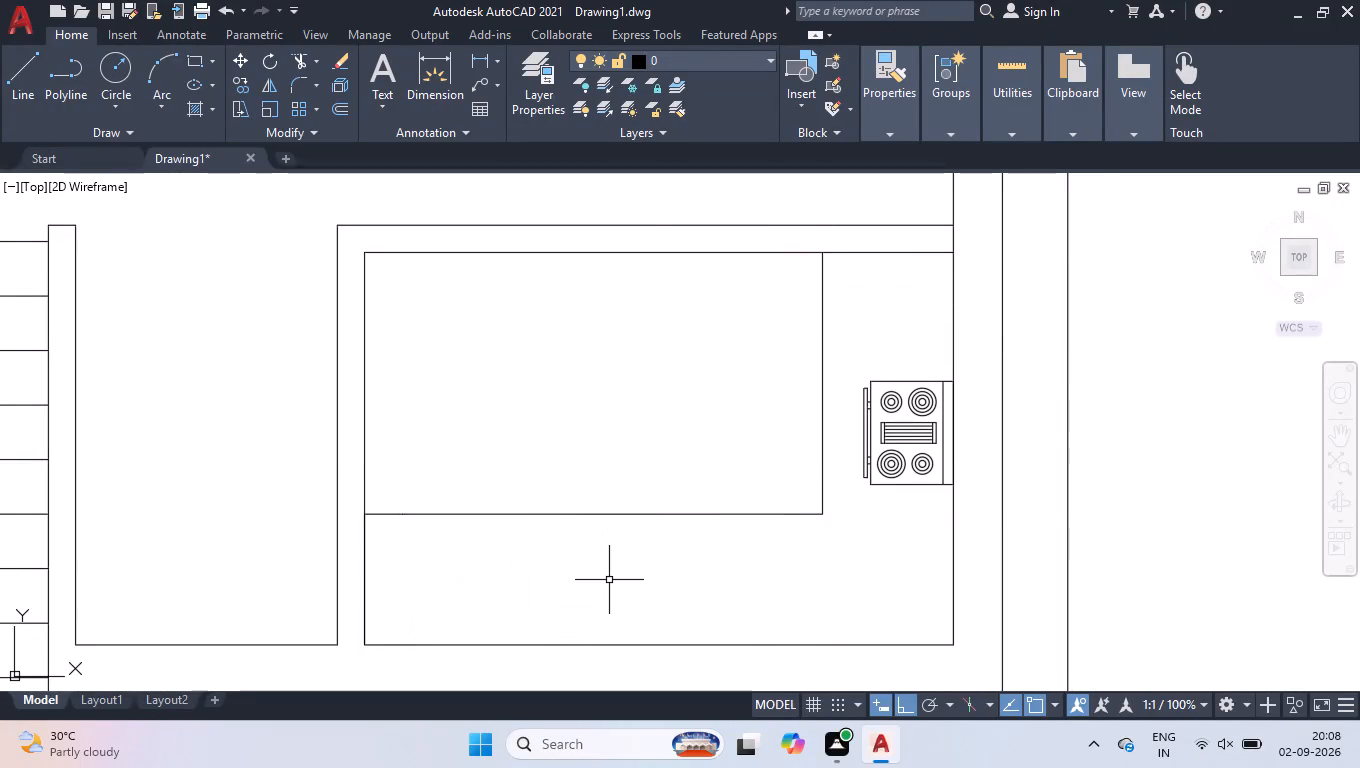
Insert the "Sink-double - 36 in top" block from DesignCenter's Kitchens.dwg in the space left of the kitchen.
key("ctrl+2")
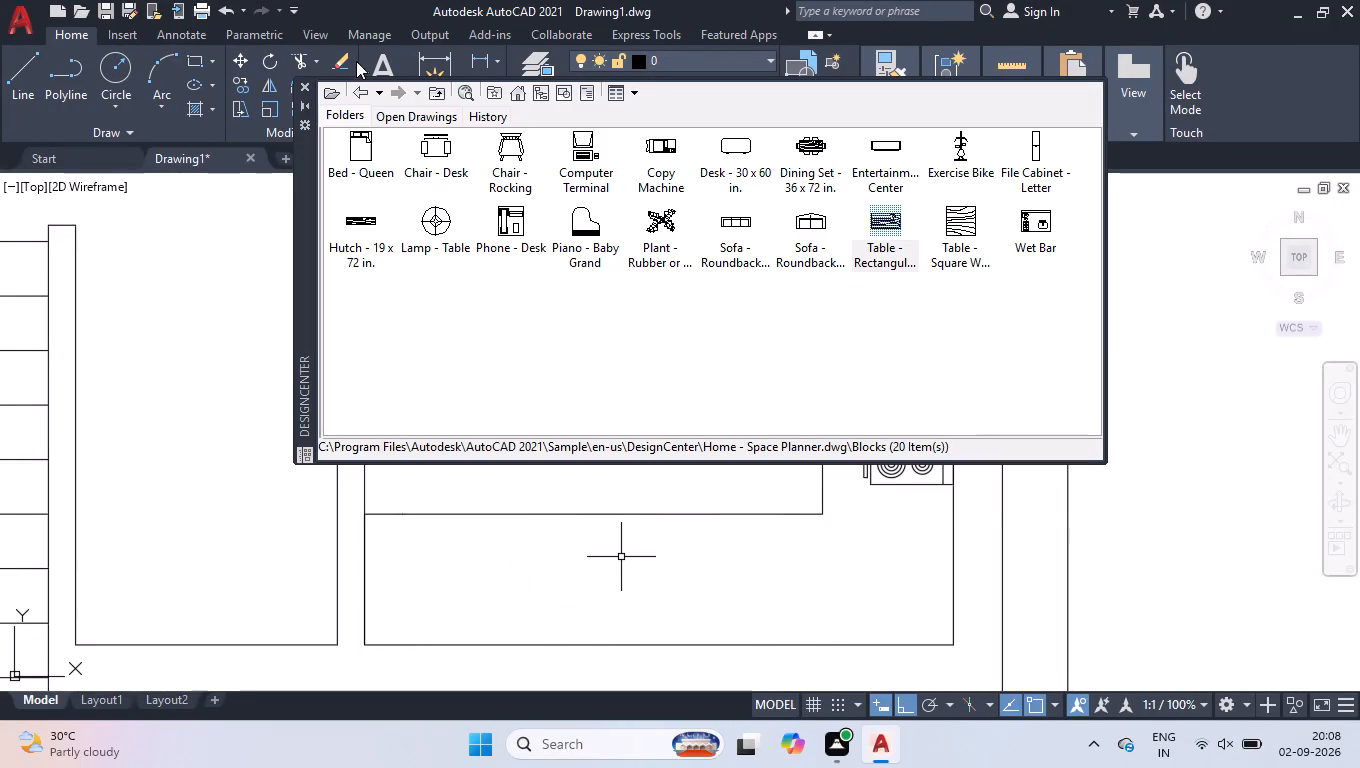
left_click(341, 97)
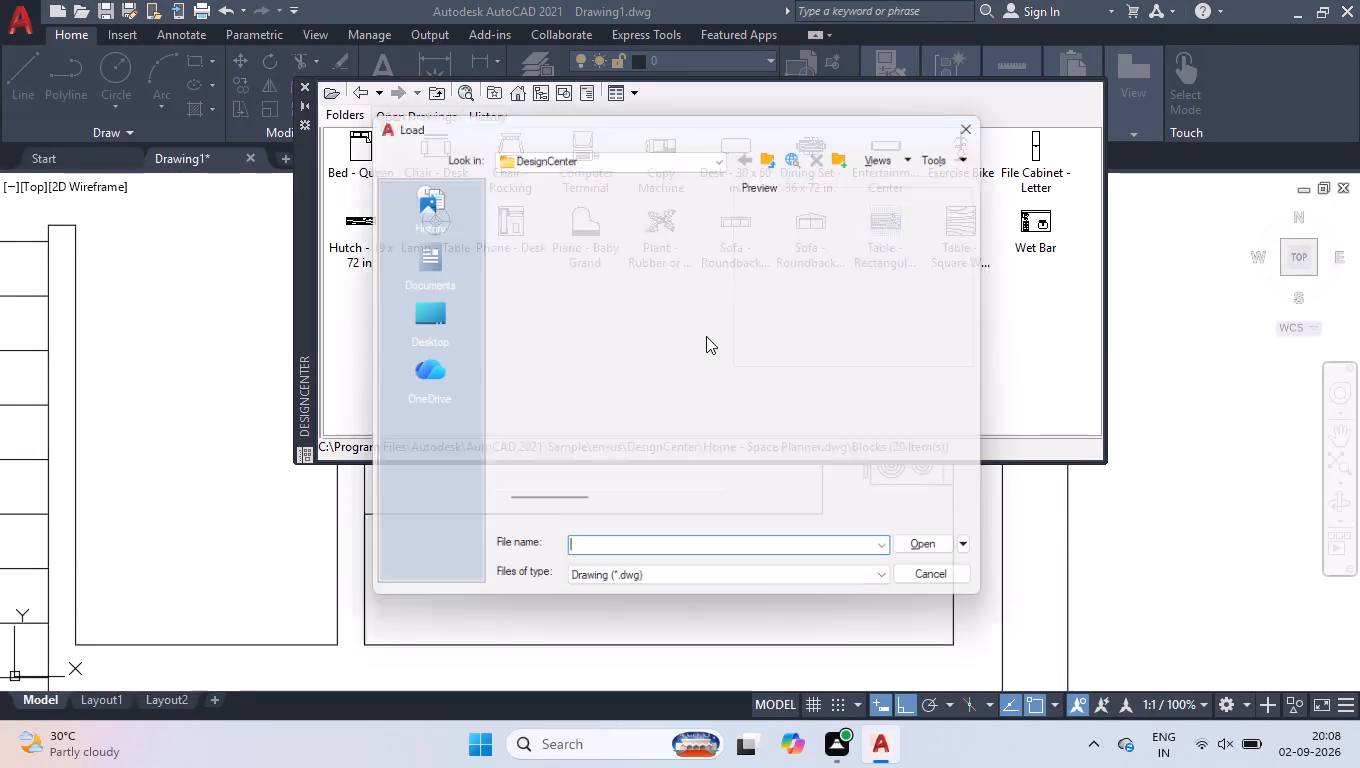
left_click(598, 412)
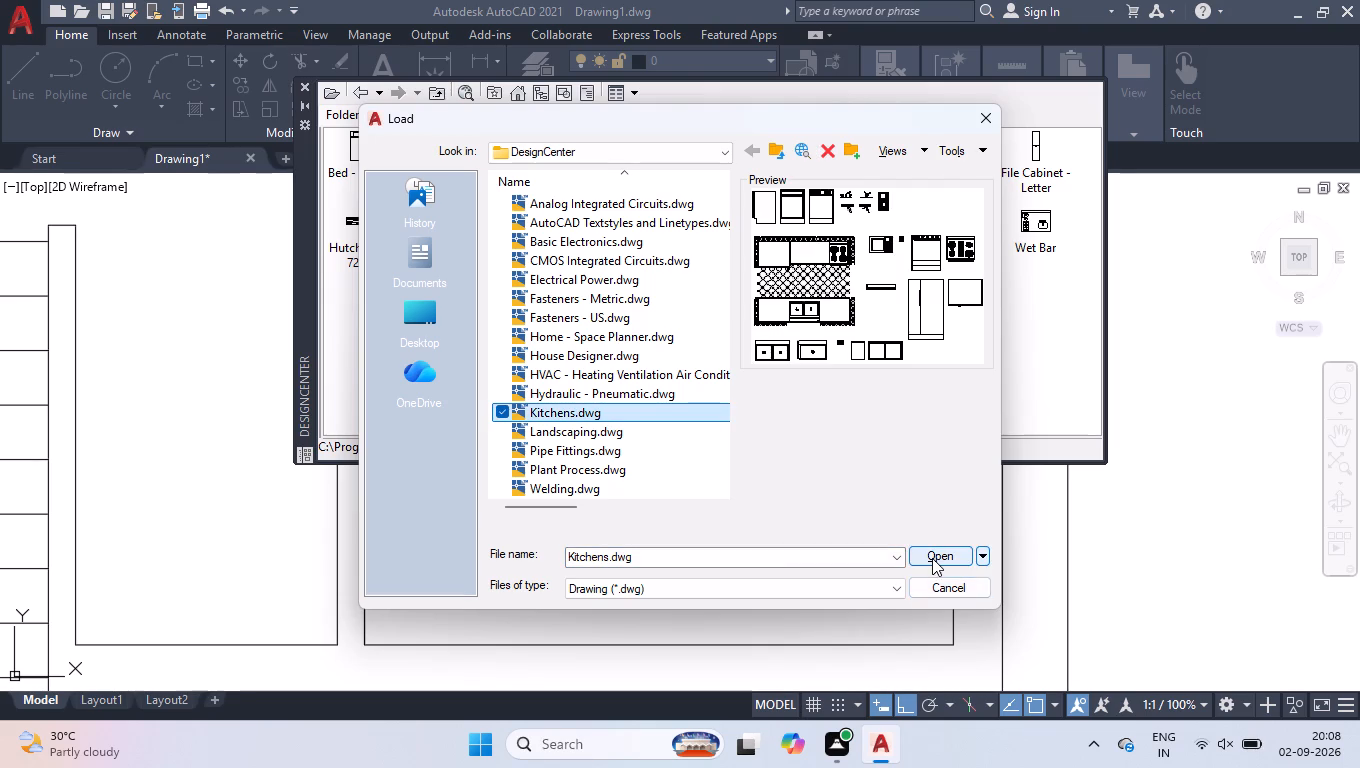
left_click(932, 558)
double_click(364, 144)
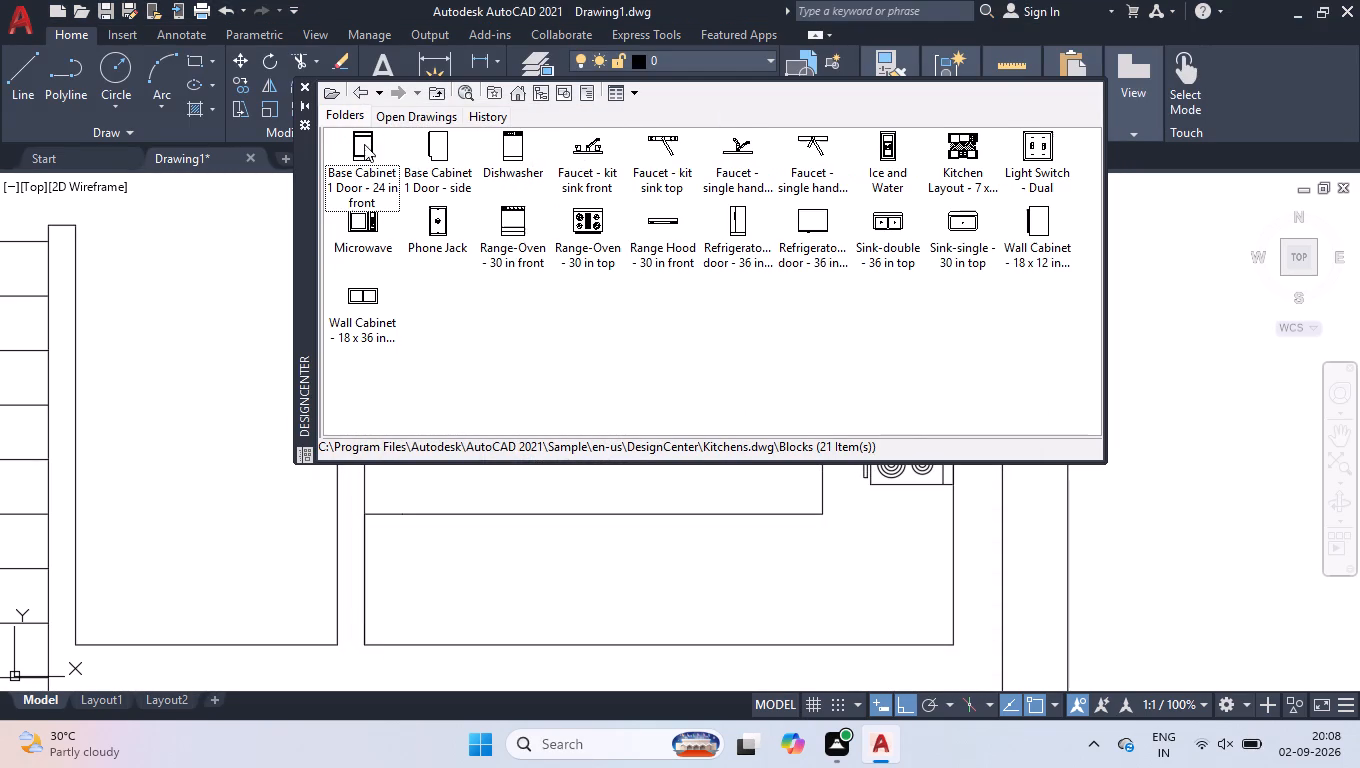
left_click_drag(878, 224, 152, 487)
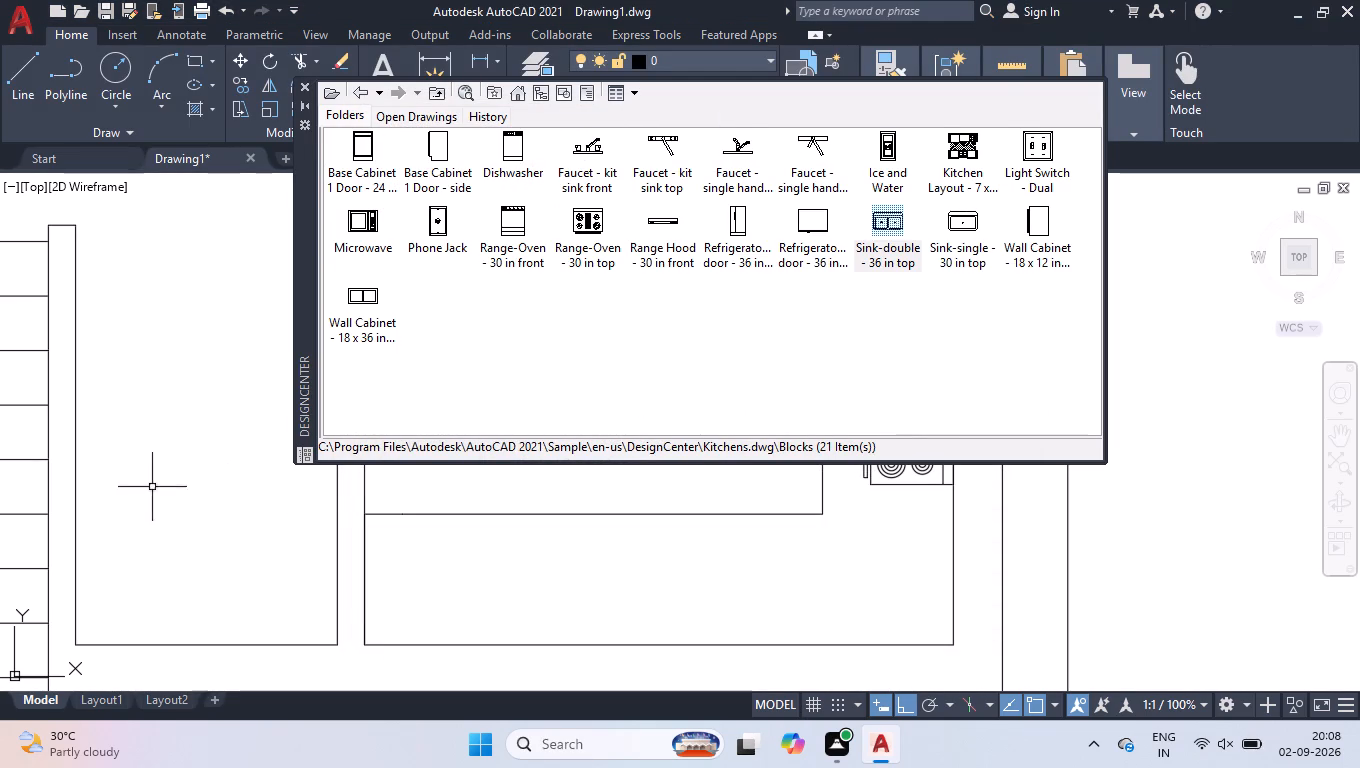
left_click_drag(152, 487, 153, 488)
double_click(885, 218)
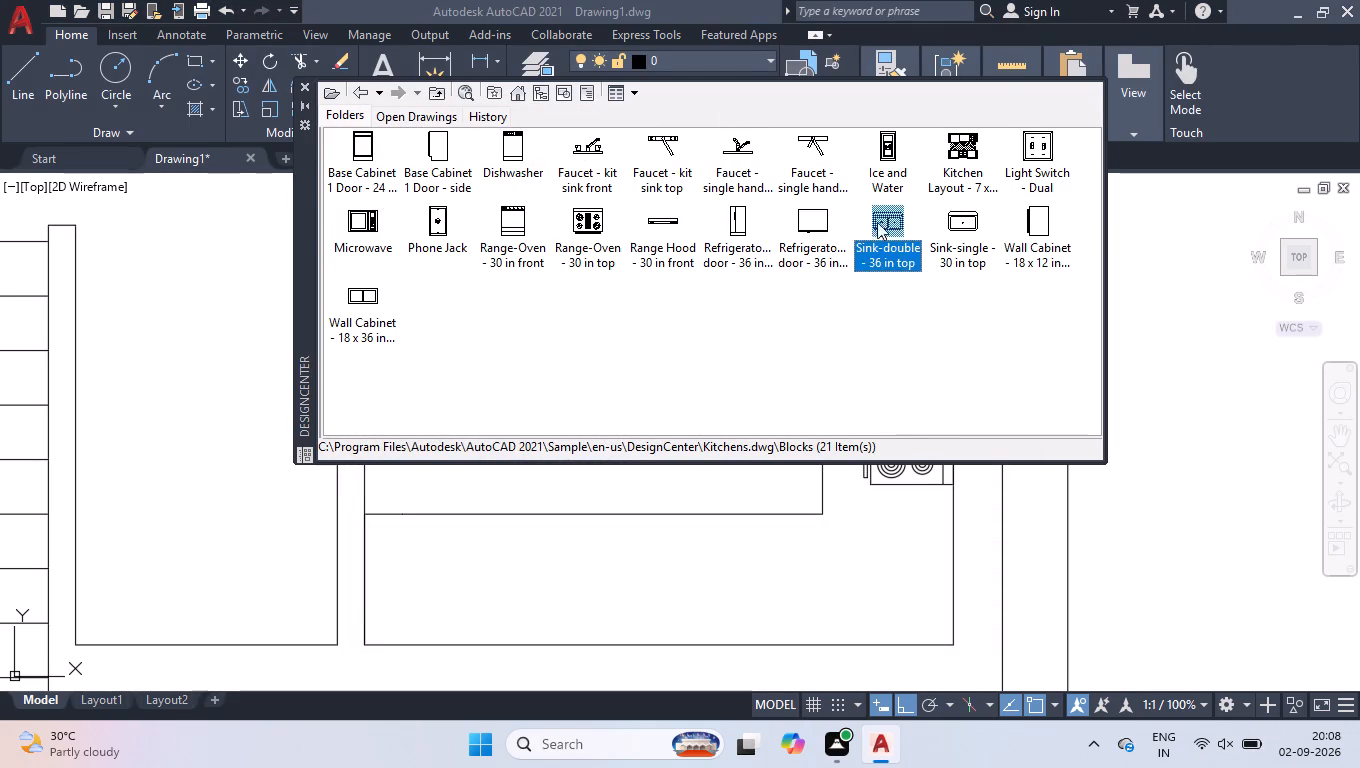
left_click(800, 486)
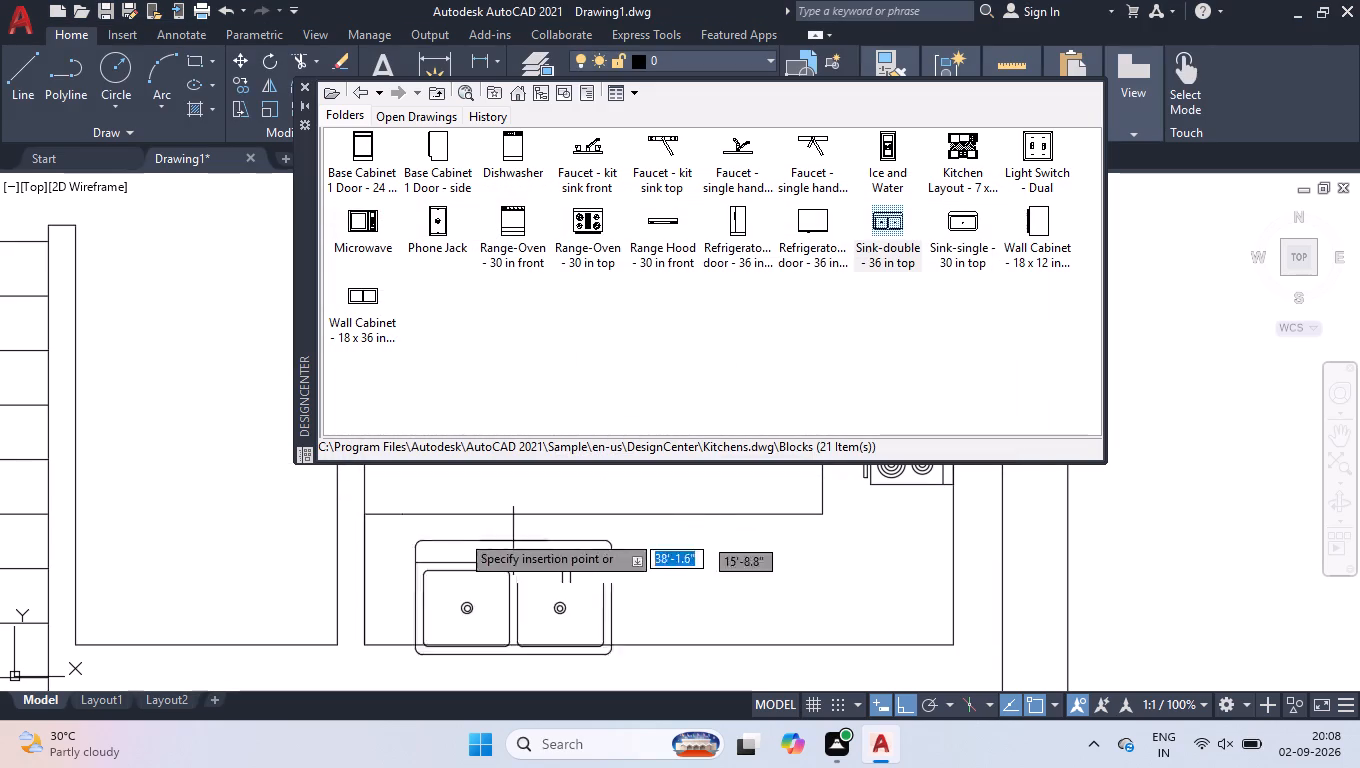
left_click(237, 493)
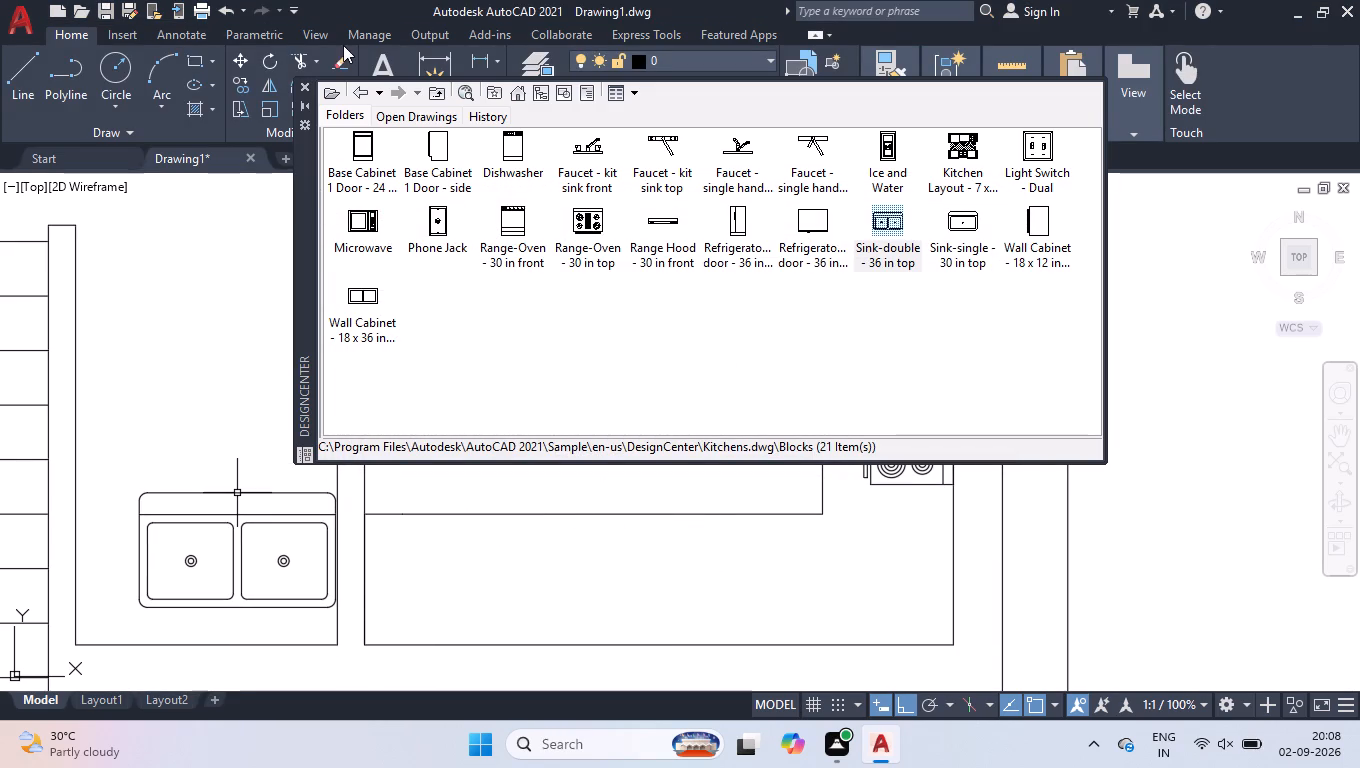
left_click(312, 86)
Rotate the new double sink by 180° about a point near its centre.
left_click(273, 487)
left_click(220, 539)
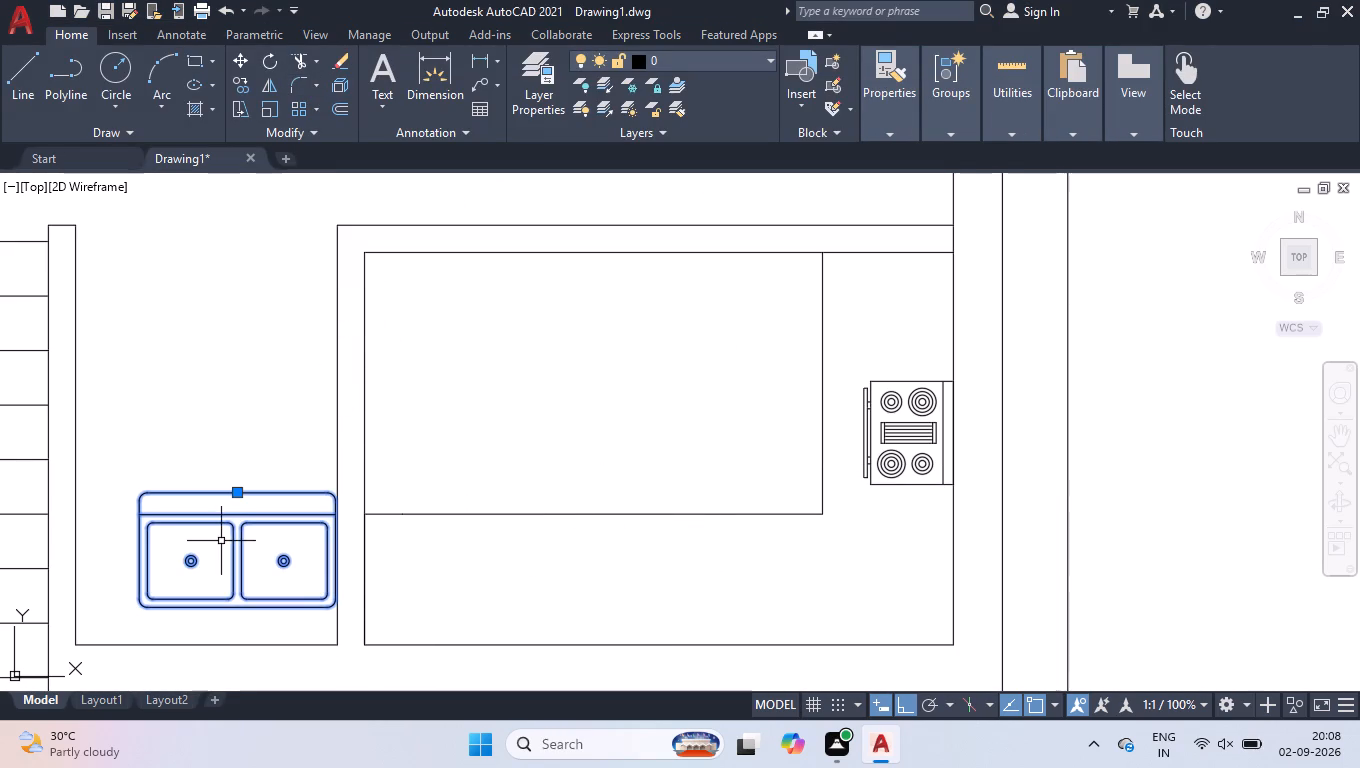
type("ro")
key("Return")
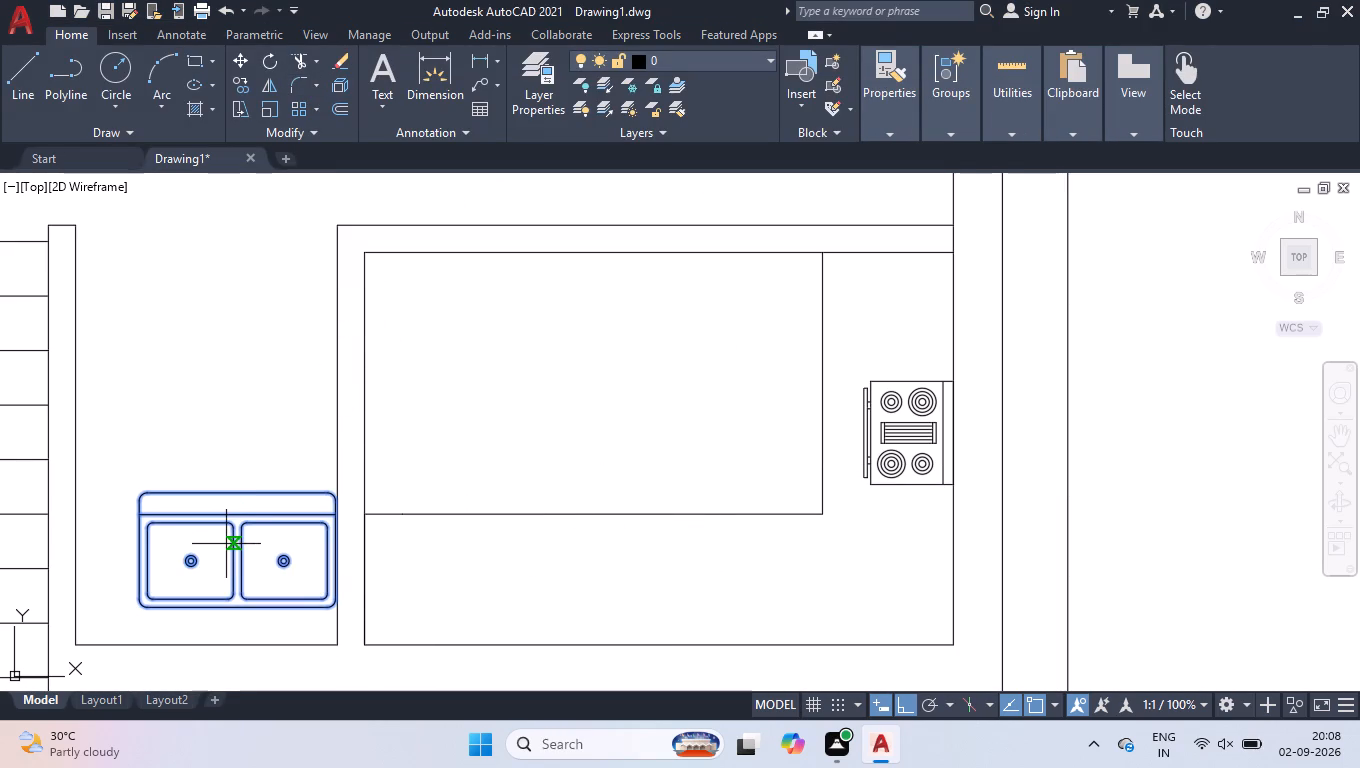
left_click(226, 544)
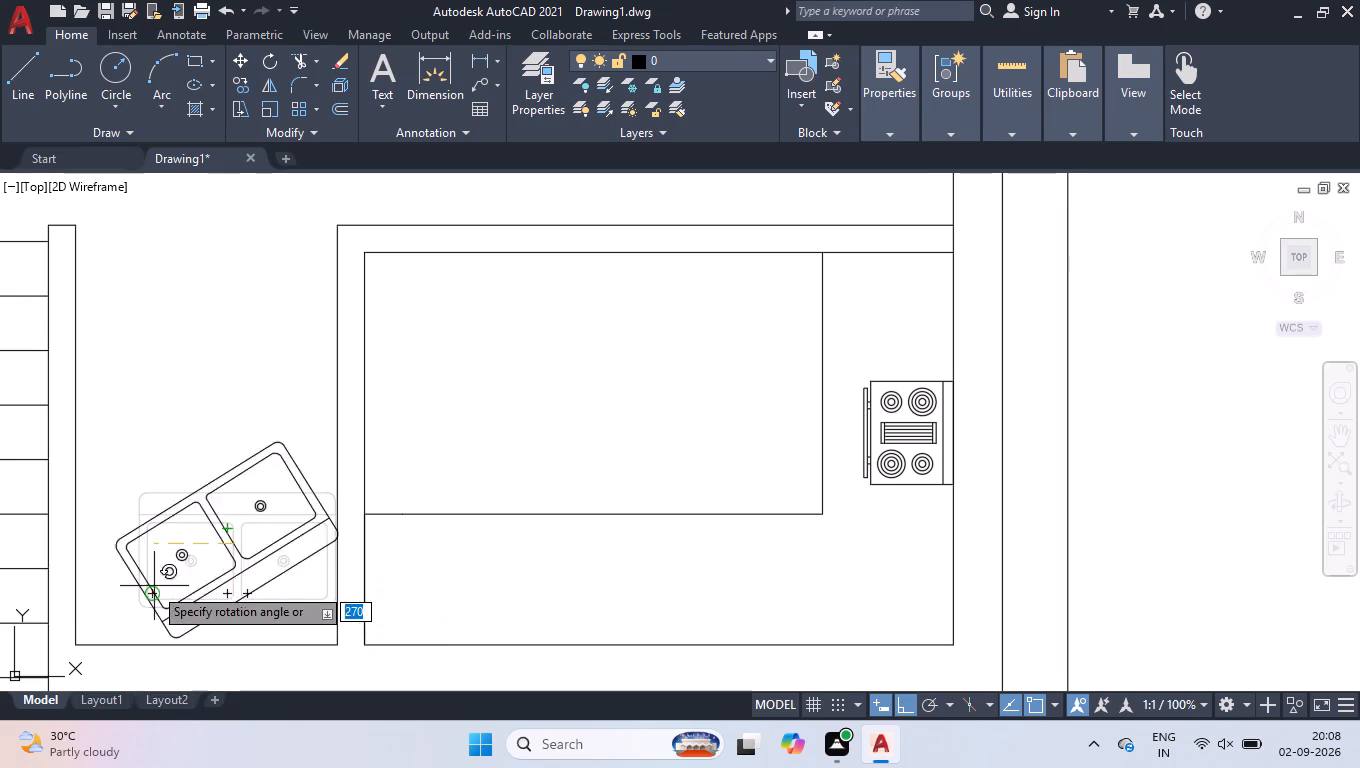
left_click(96, 539)
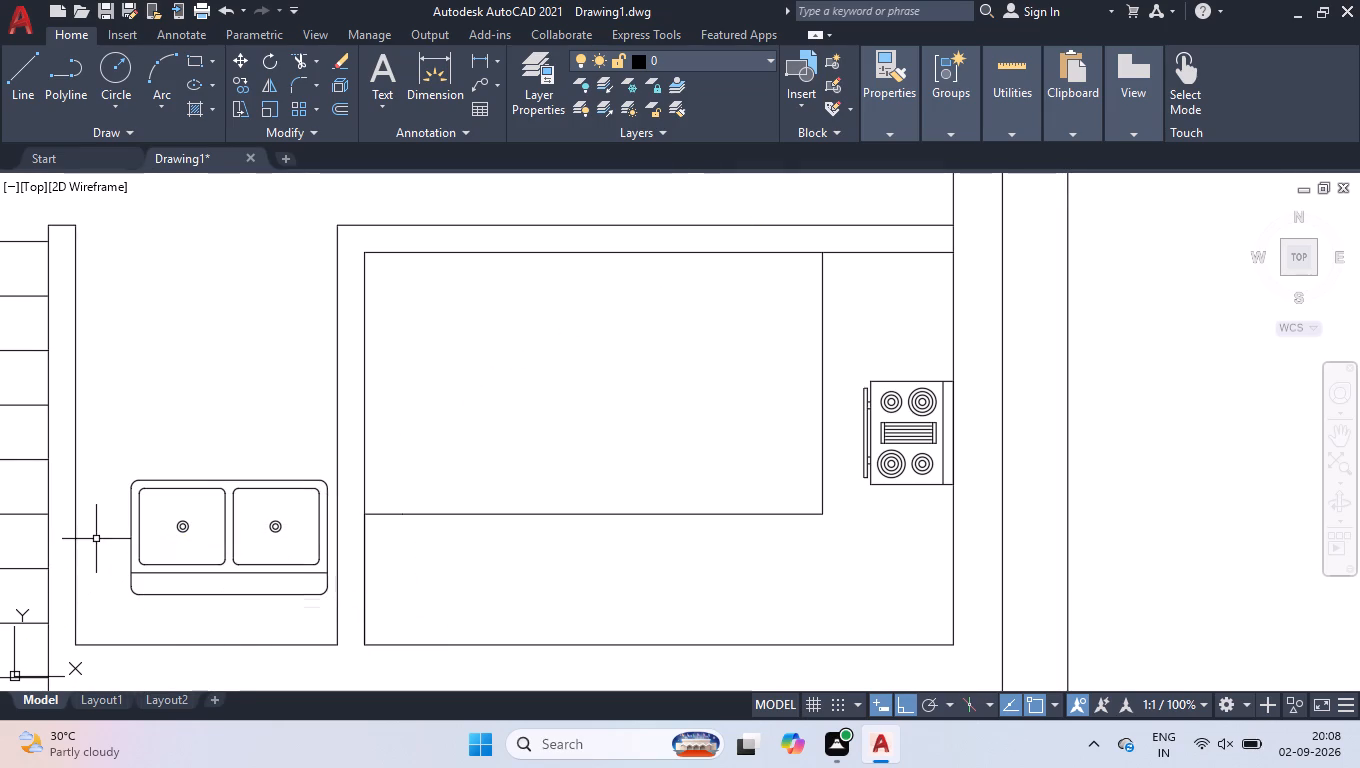
Move the rotated sink with polar tracking so its back edge sits on the kitchen's bottom wall, and clear the selection.
left_click(204, 572)
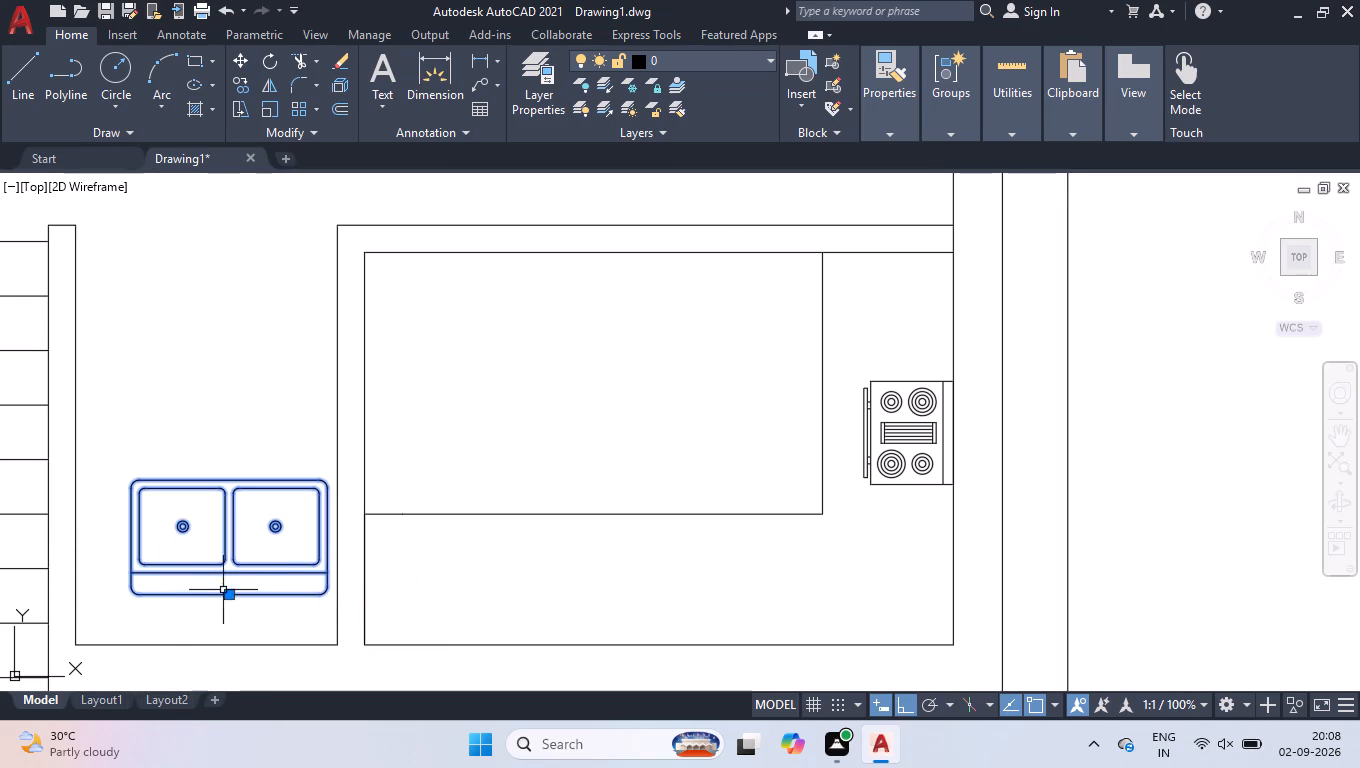
left_click(230, 596)
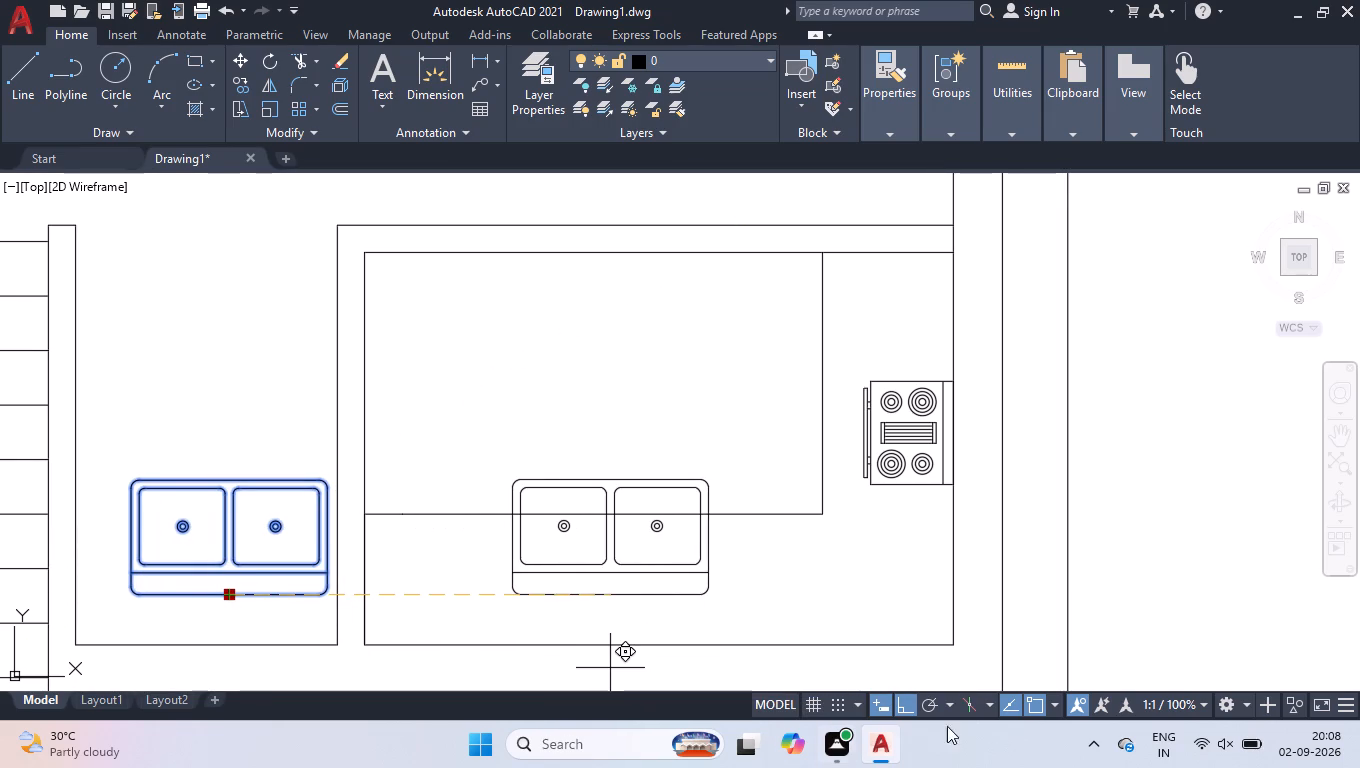
left_click(937, 707)
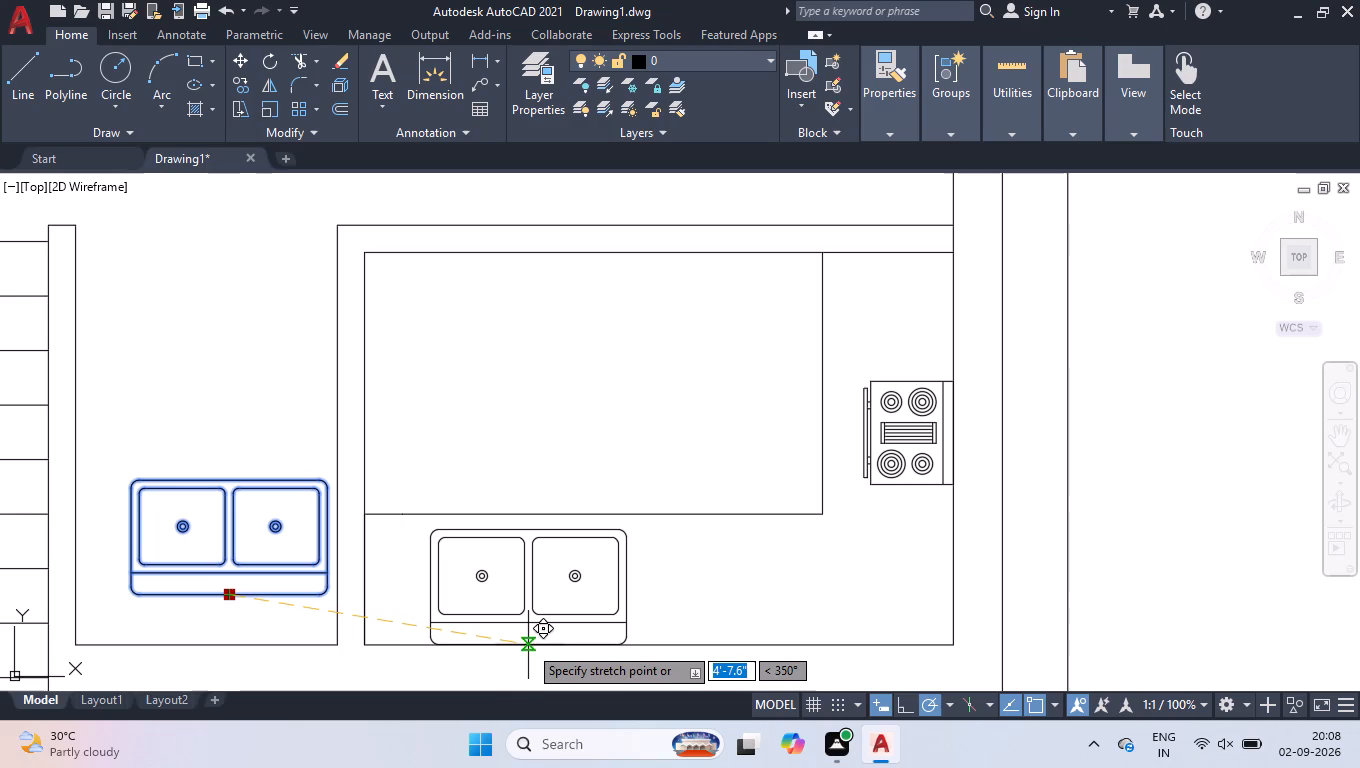
left_click(509, 642)
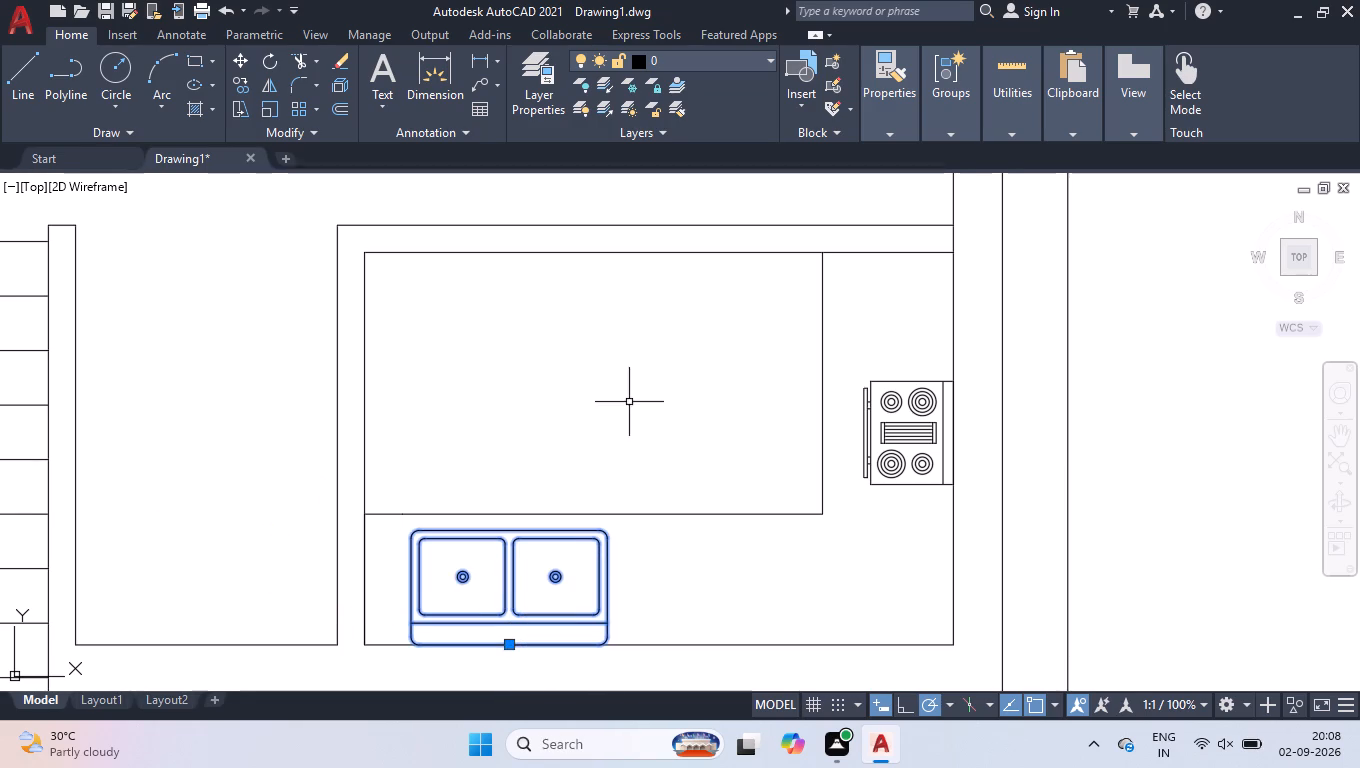
right_click(626, 432)
left_click(756, 563)
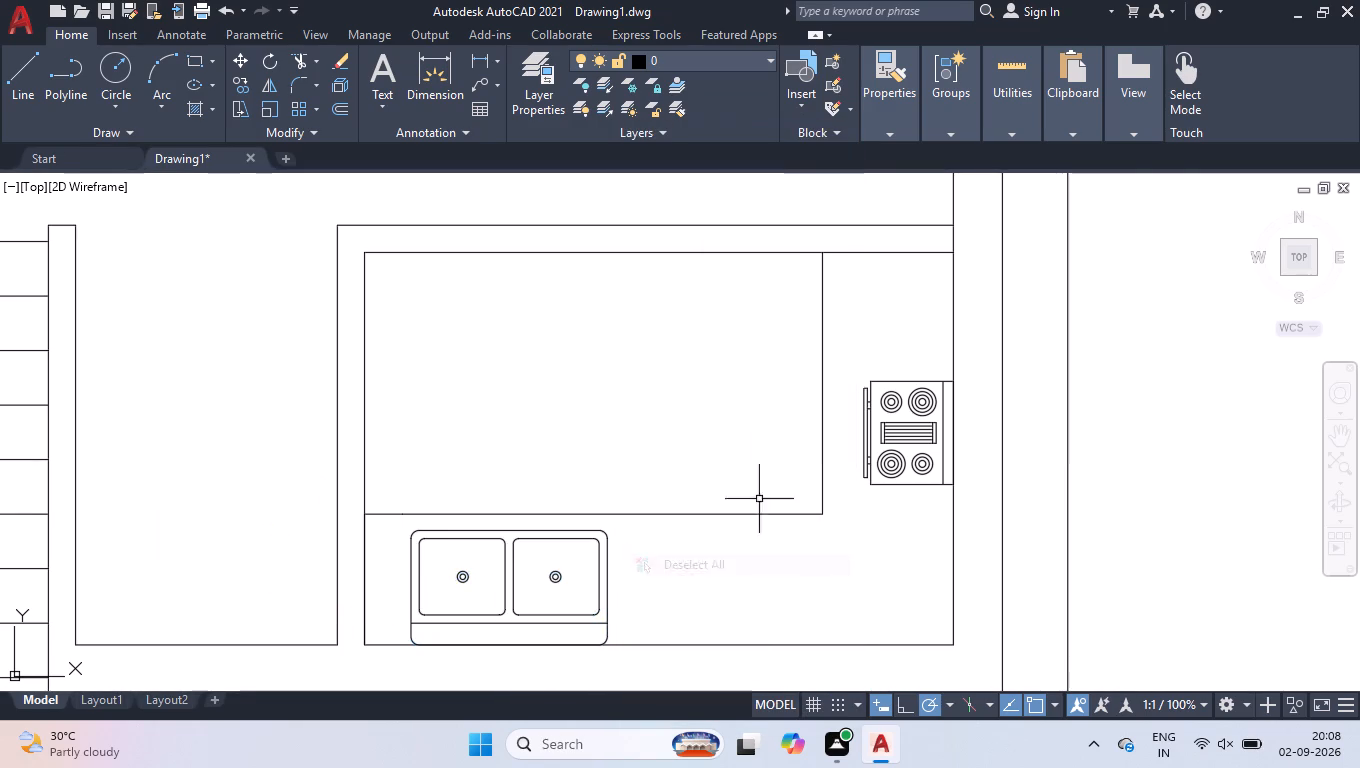
Scale the stove up about its centre by a factor of about 1.3.
scroll(756, 425, "down", 2)
scroll(804, 442, "up", 2)
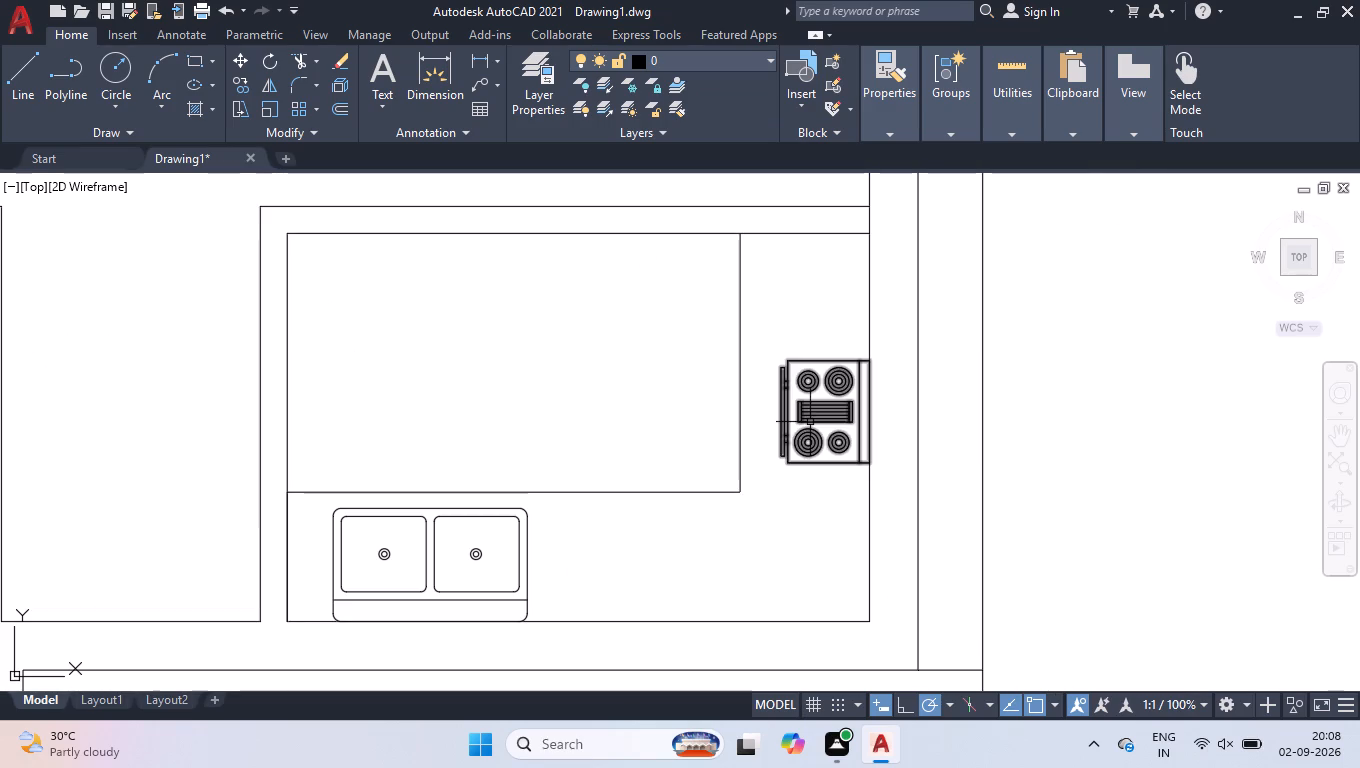
left_click(810, 422)
type("sa")
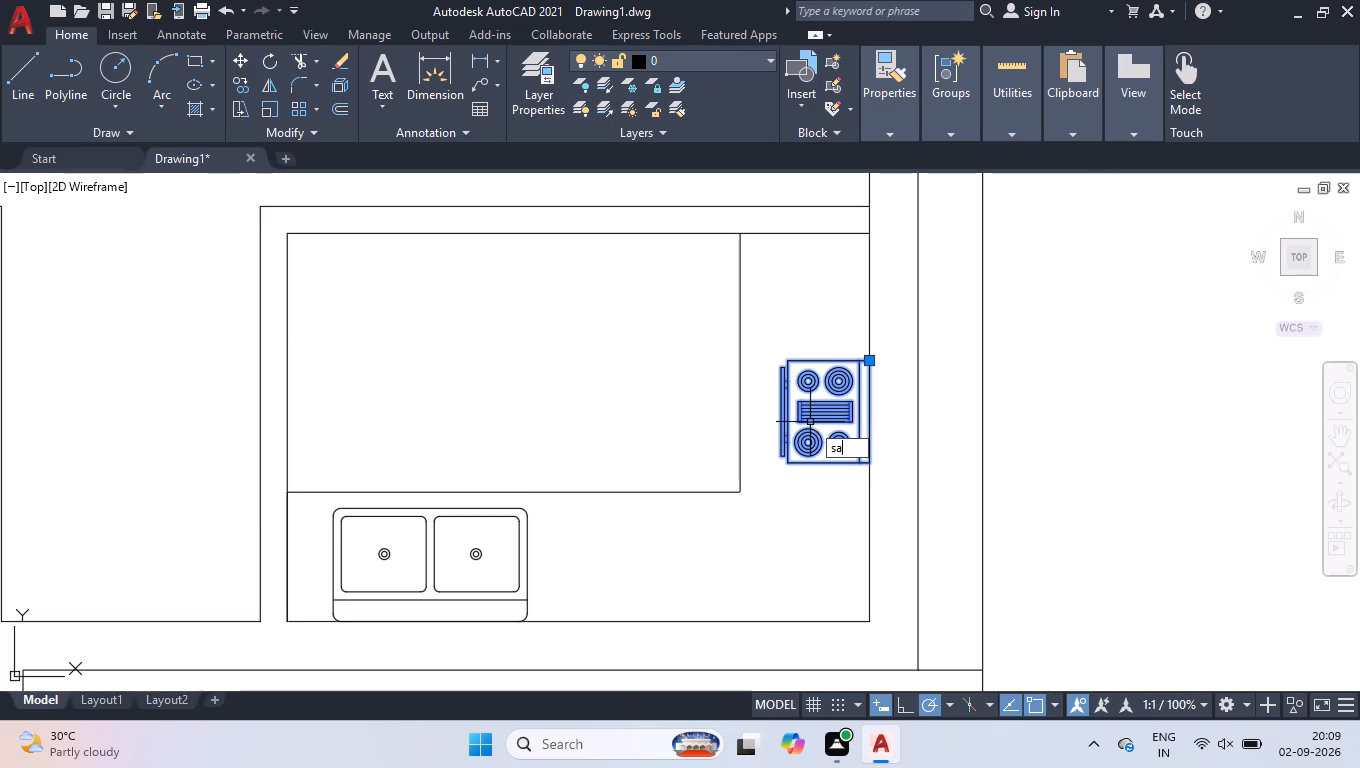
key("BackSpace")
key("BackSpace")
type("cal")
key("Return")
scroll(869, 393, "up", 1)
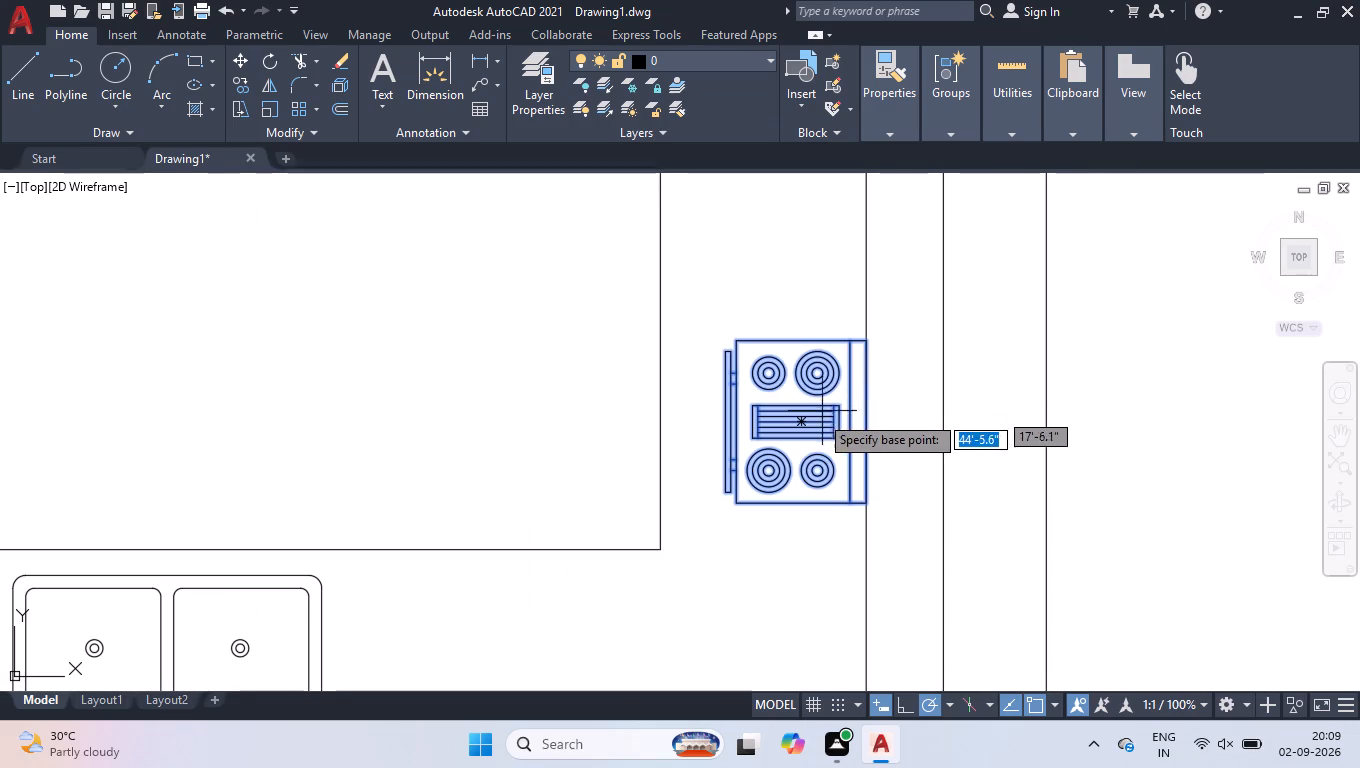
left_click(799, 423)
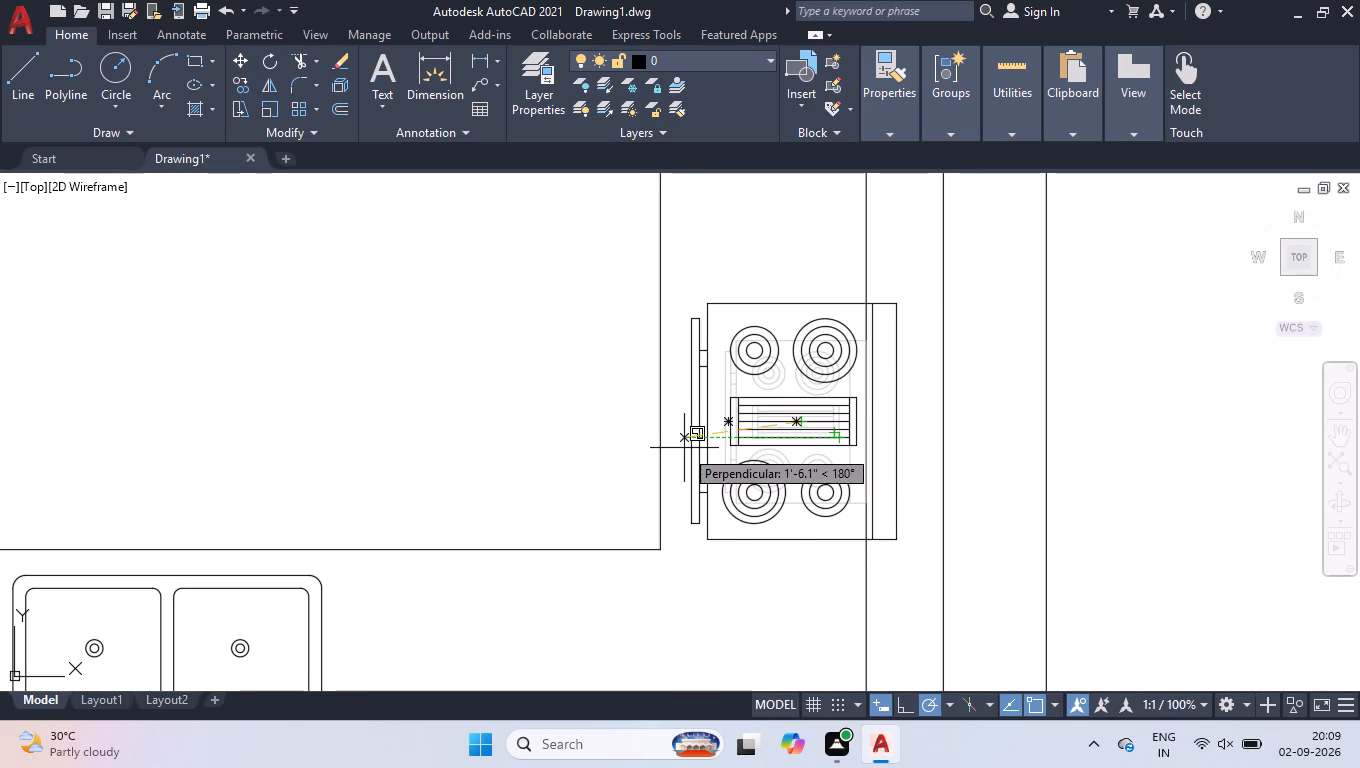
left_click(699, 452)
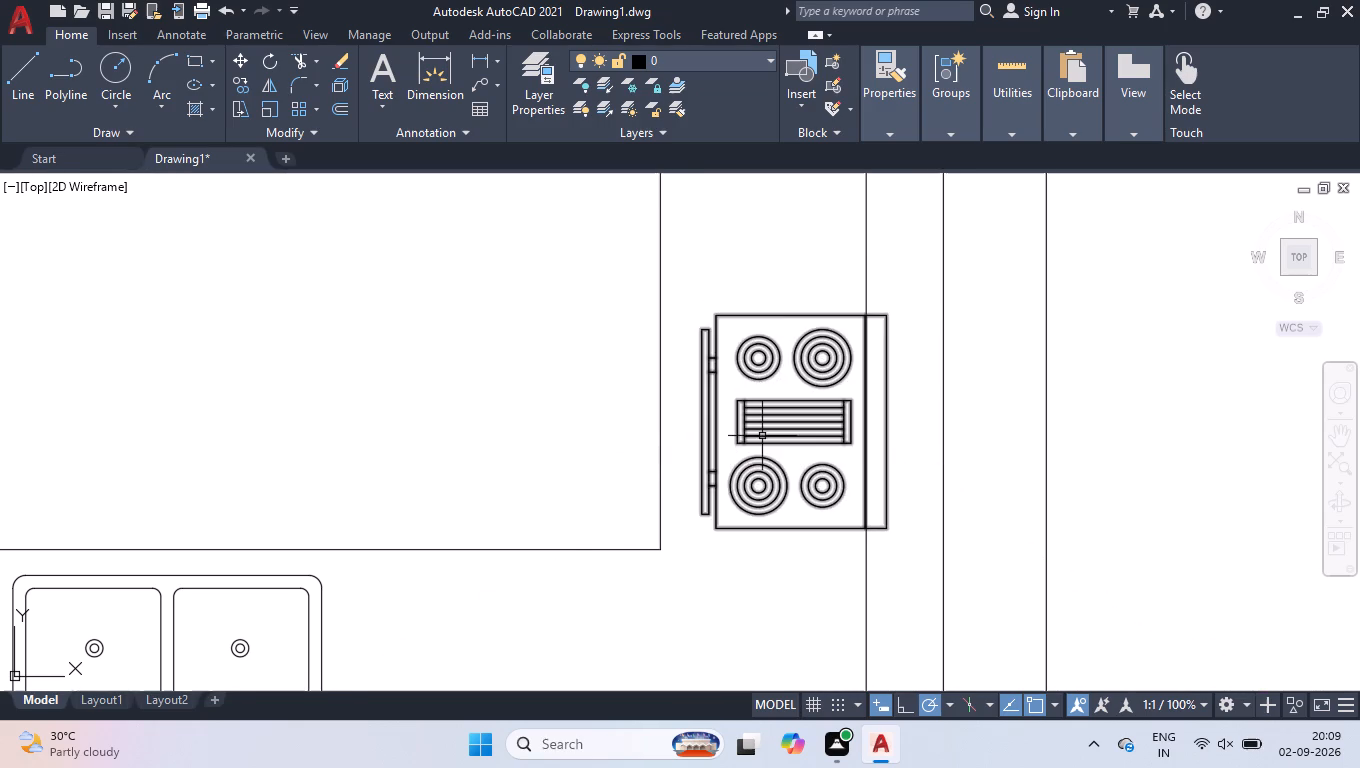
Move the enlarged stove back against the kitchen's right wall and clear the selection.
left_click(762, 436)
left_click(887, 314)
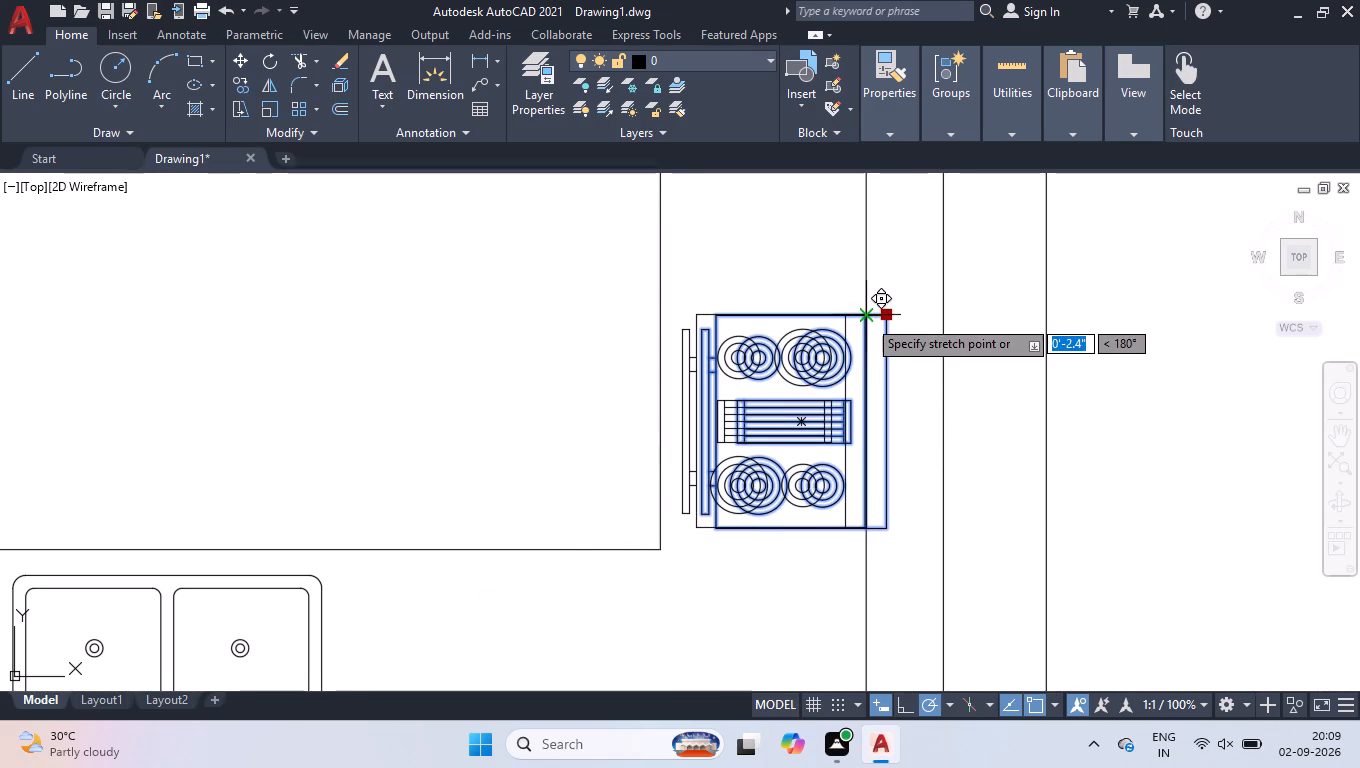
left_click(859, 314)
right_click(928, 365)
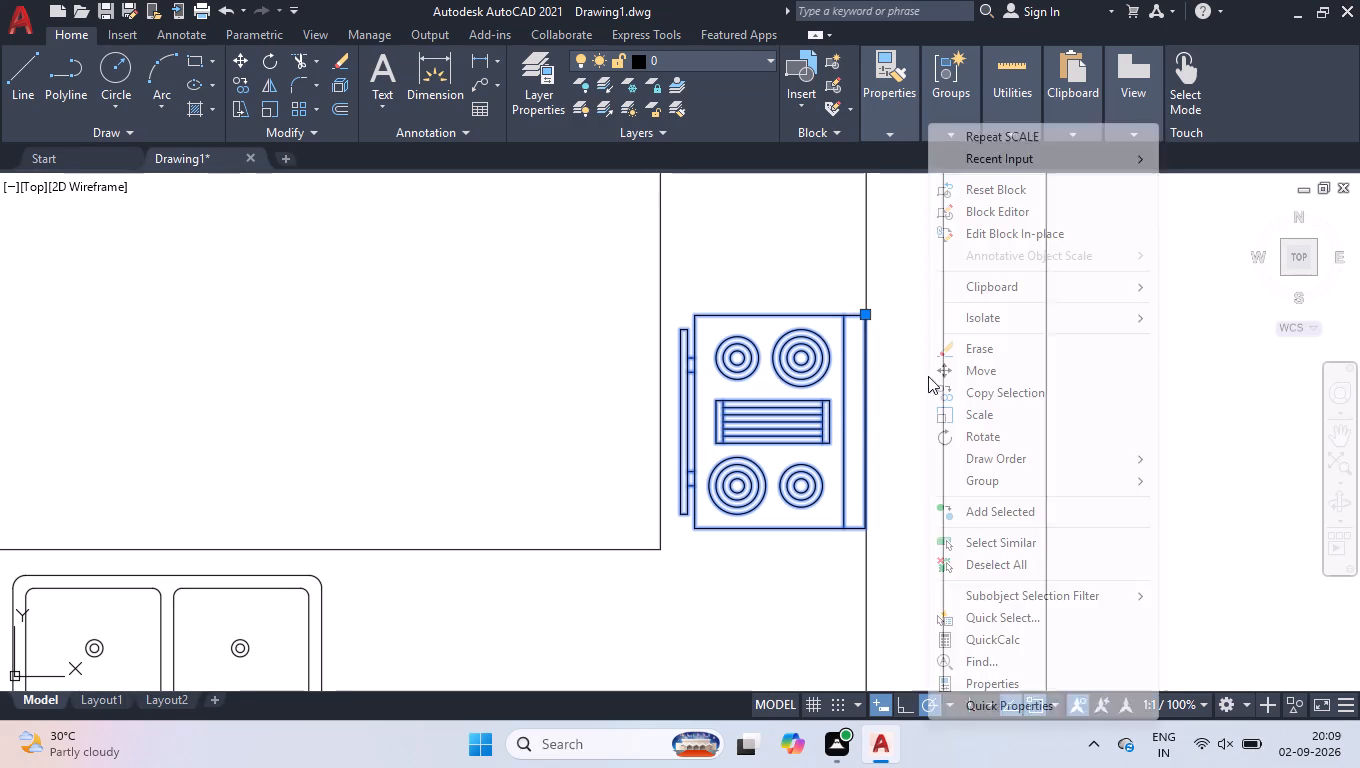
left_click(984, 561)
Rotate the toilet and the dining set outside the plan together by 90° counter-clockwise, using the toilet as base point.
scroll(925, 448, "down", 2)
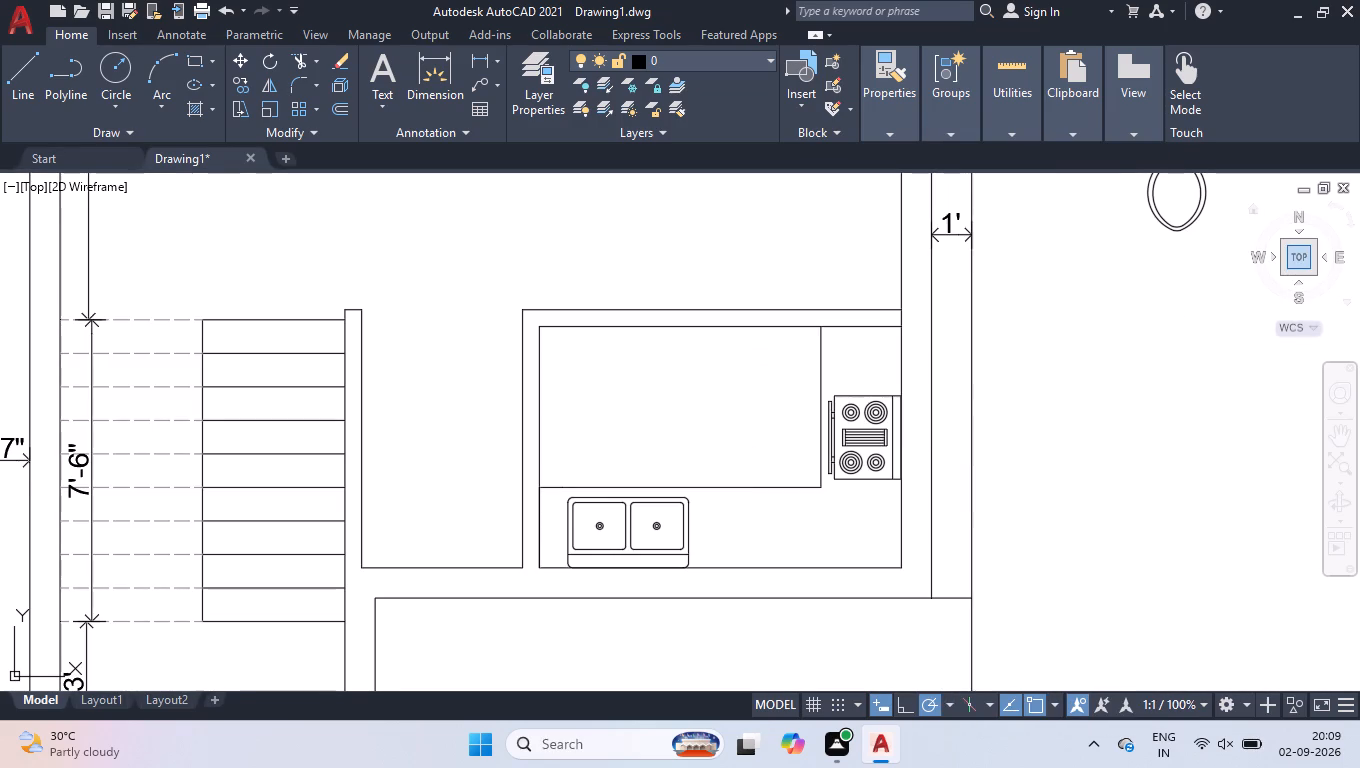
left_click(1298, 254)
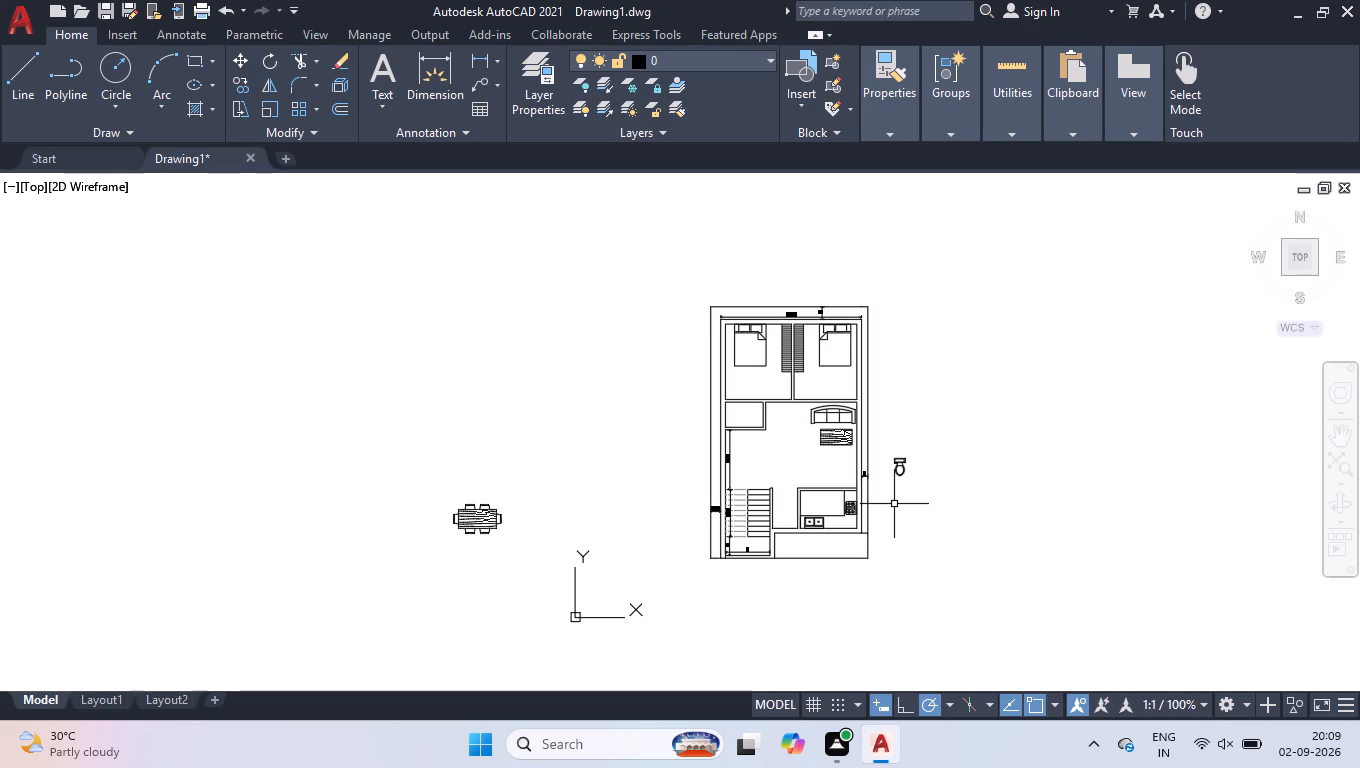
left_click(917, 440)
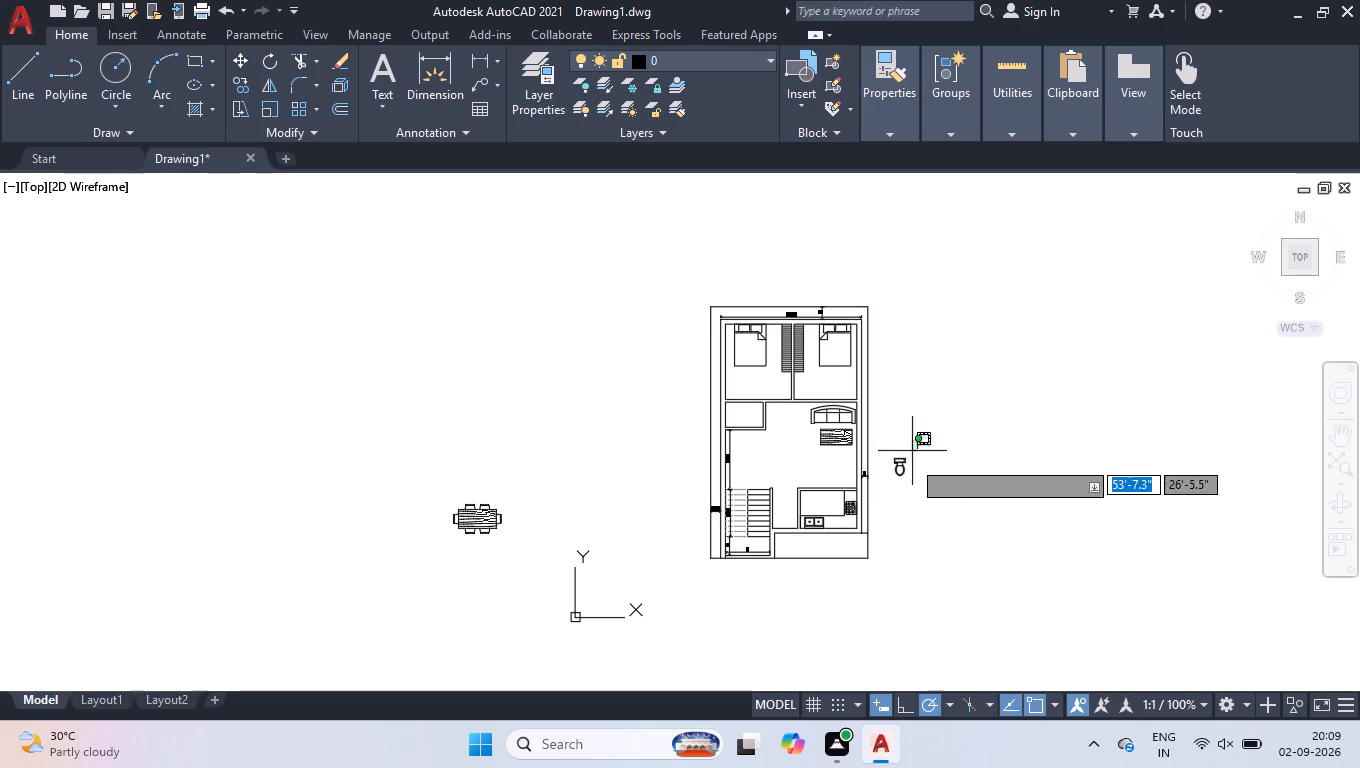
left_click(905, 488)
left_click(483, 500)
left_click(409, 554)
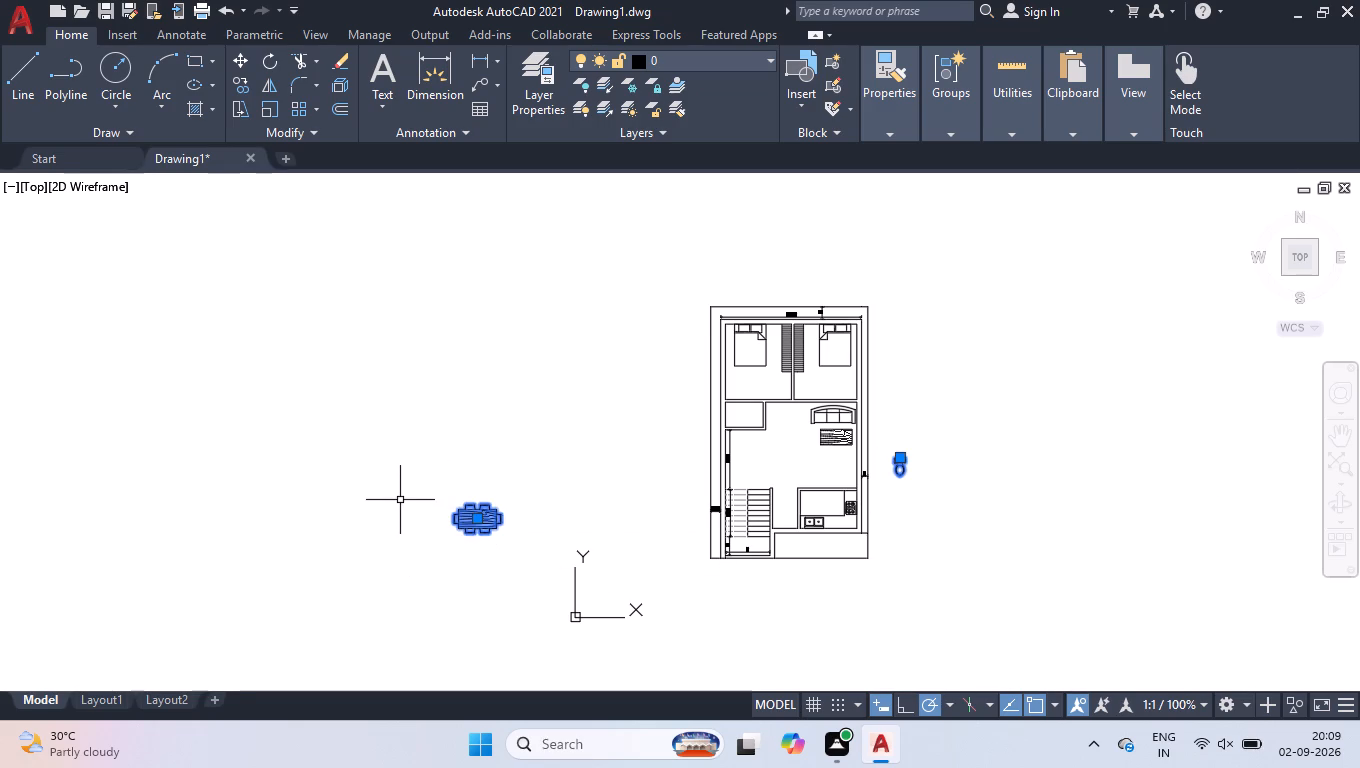
type("ro")
key("Return")
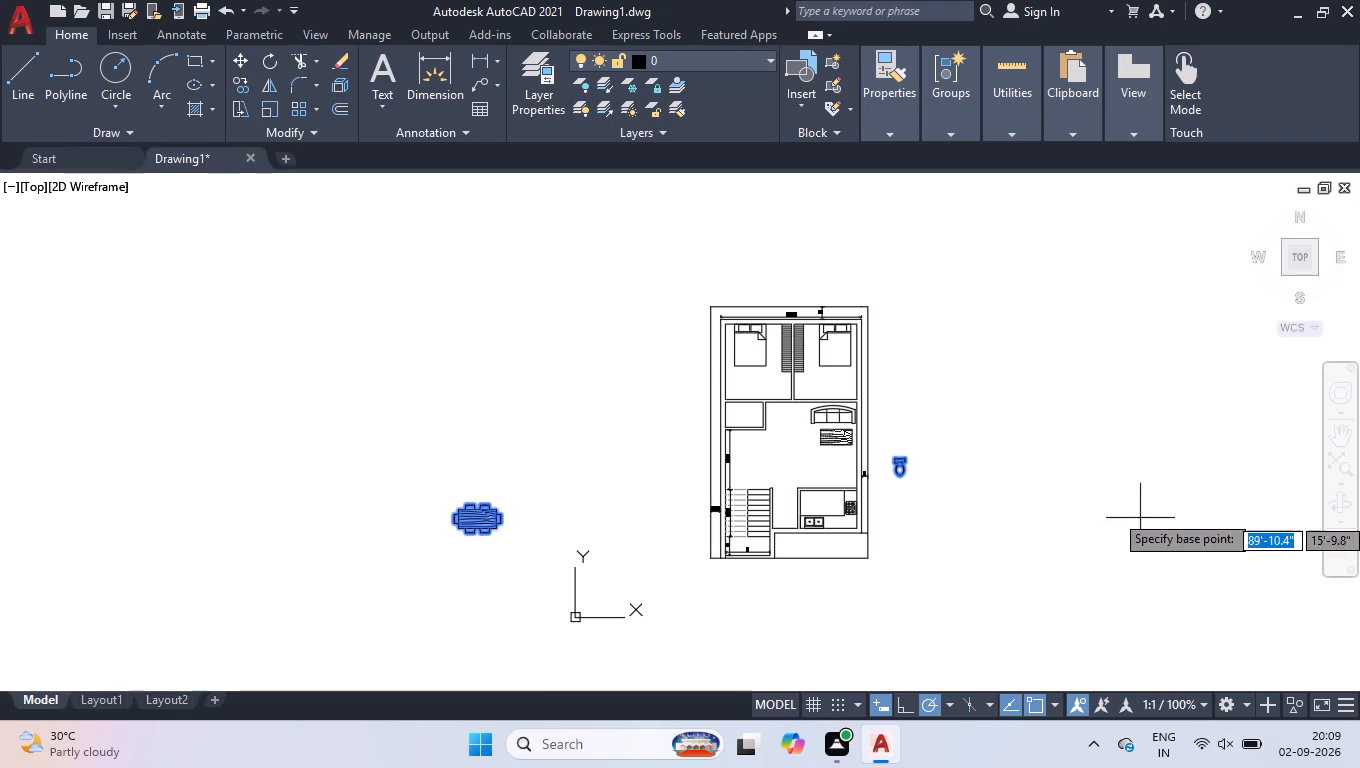
left_click(902, 459)
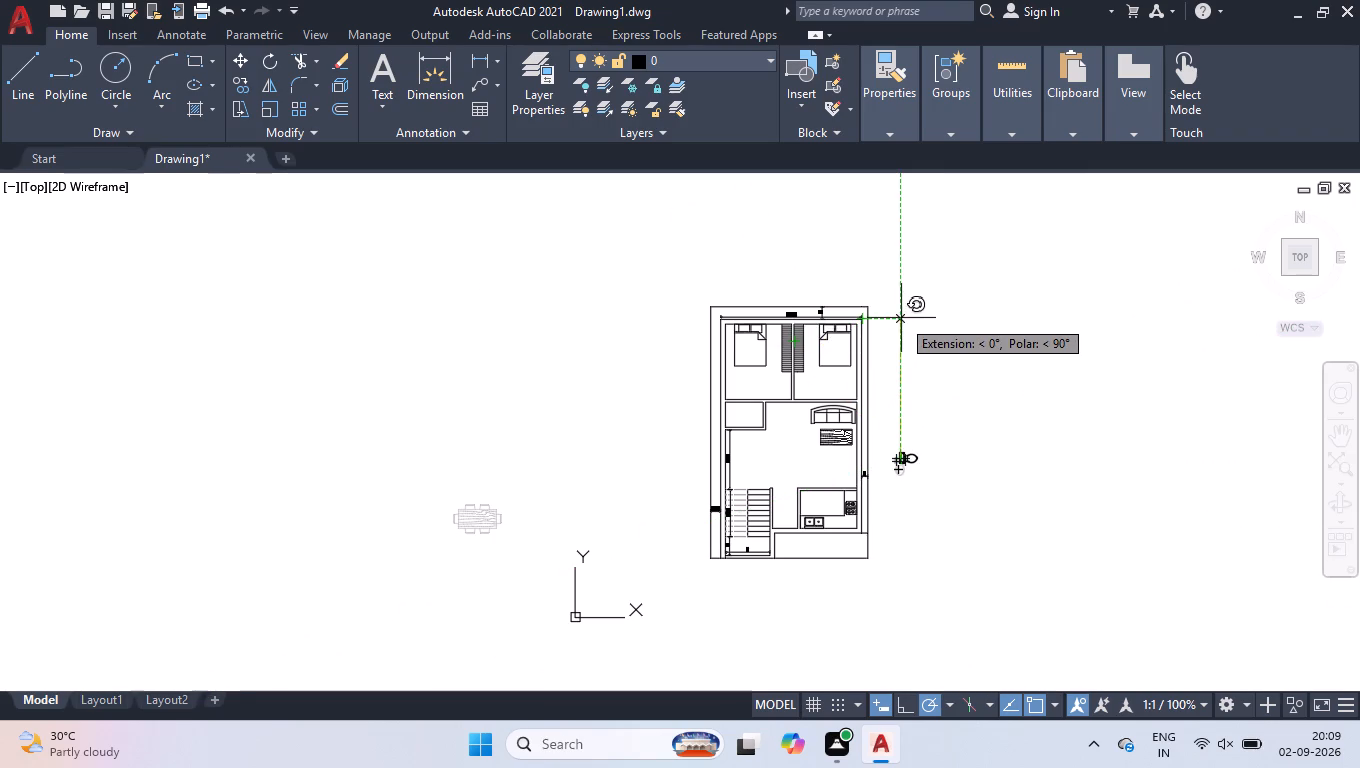
left_click(901, 318)
Move the toilet into the small room below the left bedroom, with its tank beside the left wall.
left_click(907, 457)
scroll(908, 457, "up", 3)
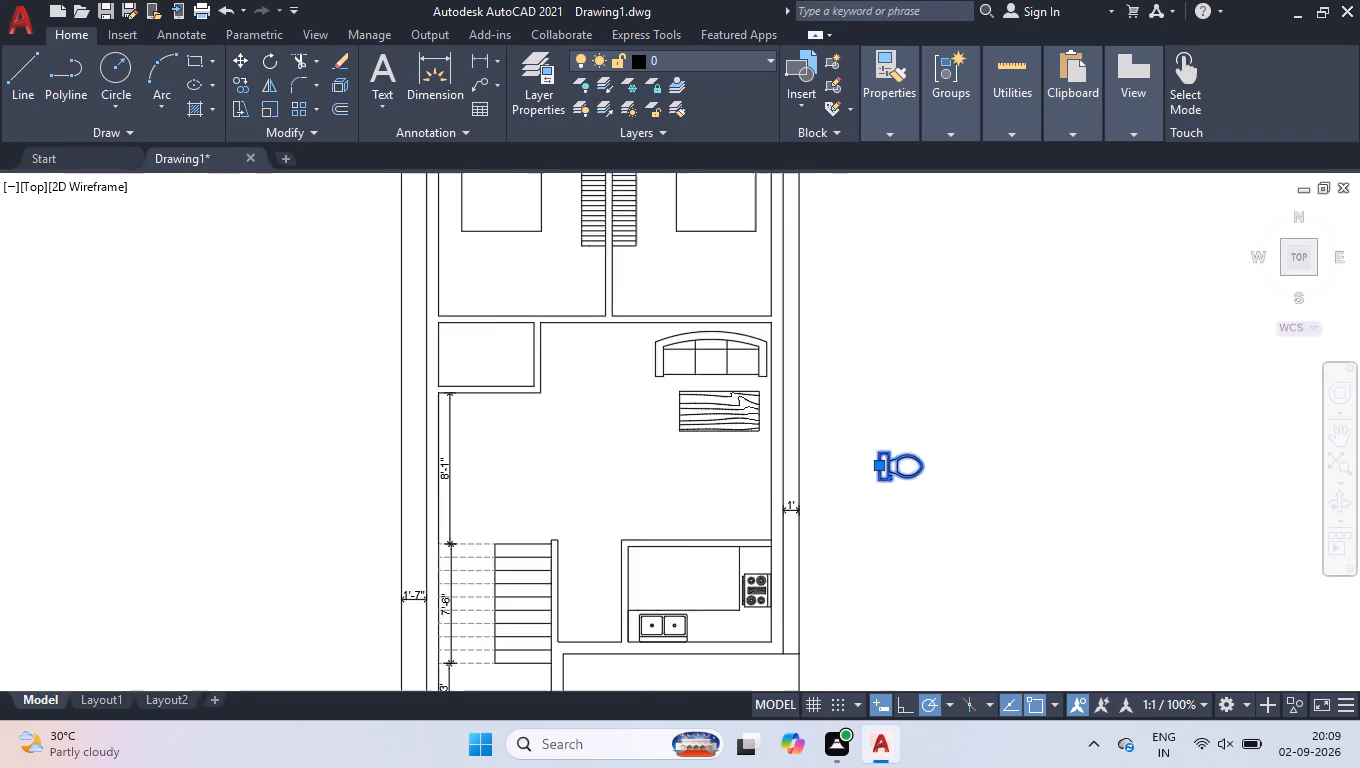
left_click(856, 470)
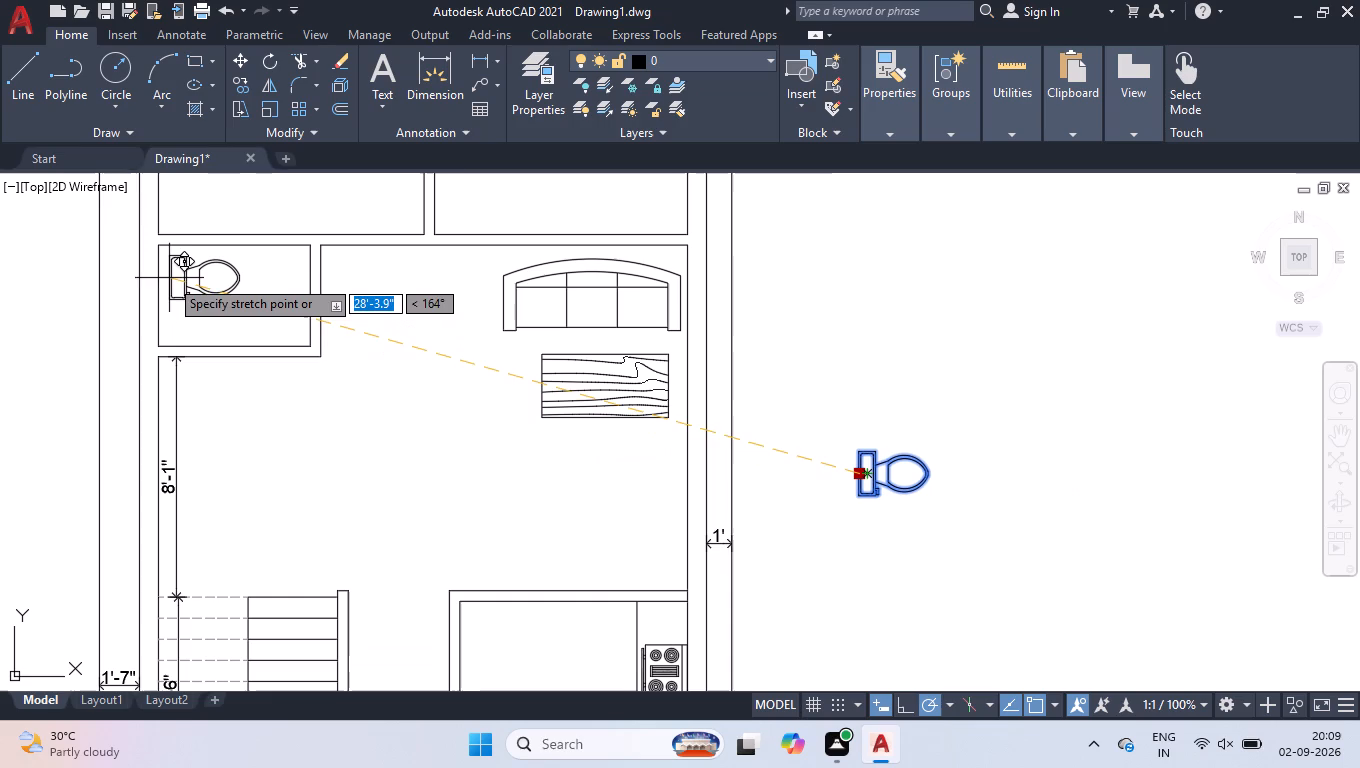
scroll(186, 289, "up", 1)
scroll(163, 300, "down", 1)
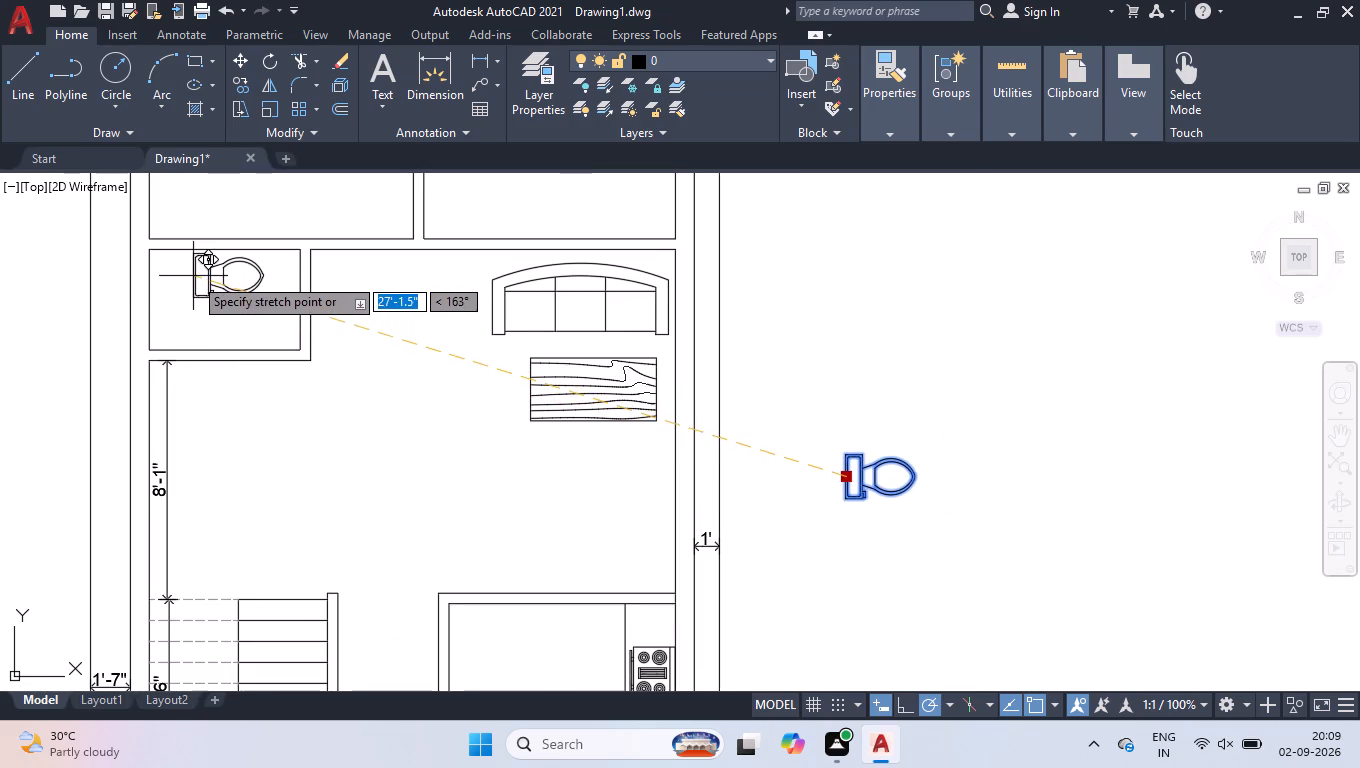
left_click(159, 300)
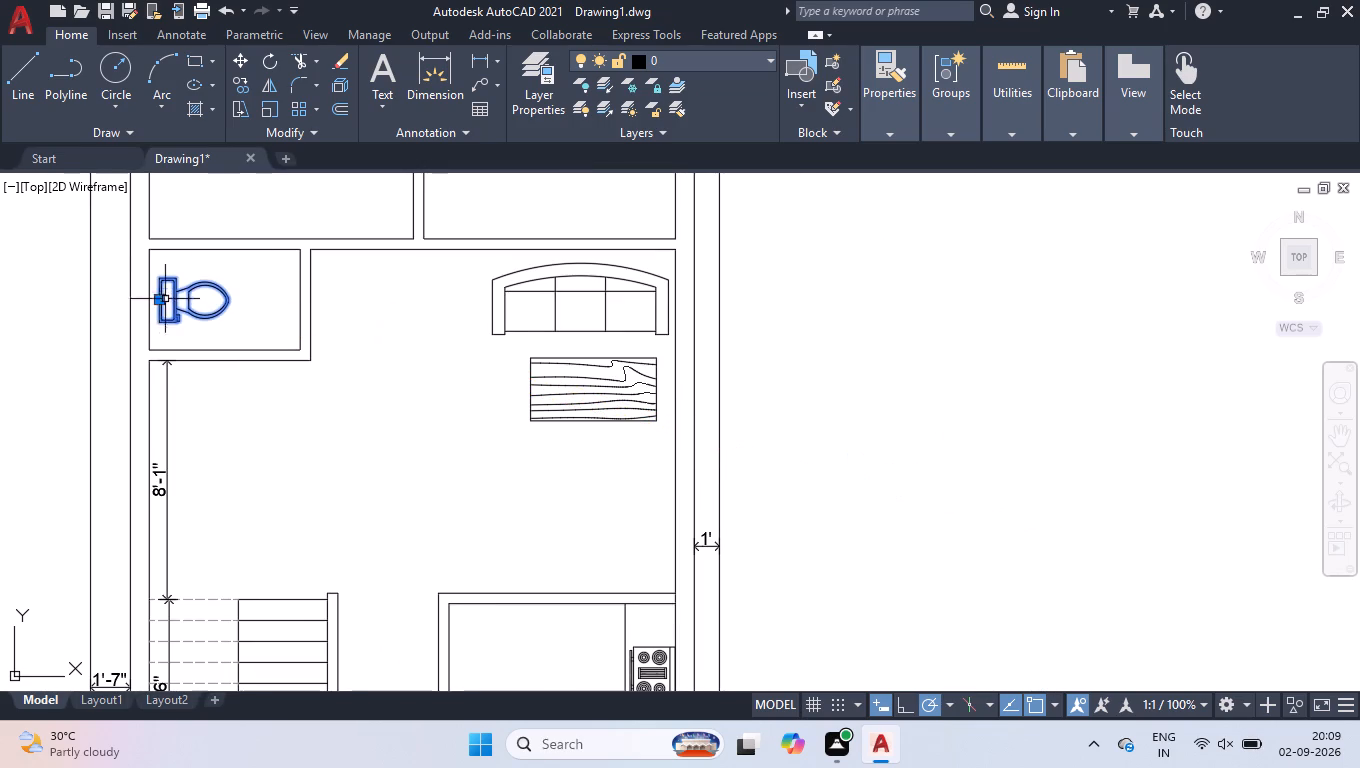
Move the toilet so that the back of its tank sits flush against the small room's left wall.
scroll(130, 247, "up", 3)
left_click(243, 459)
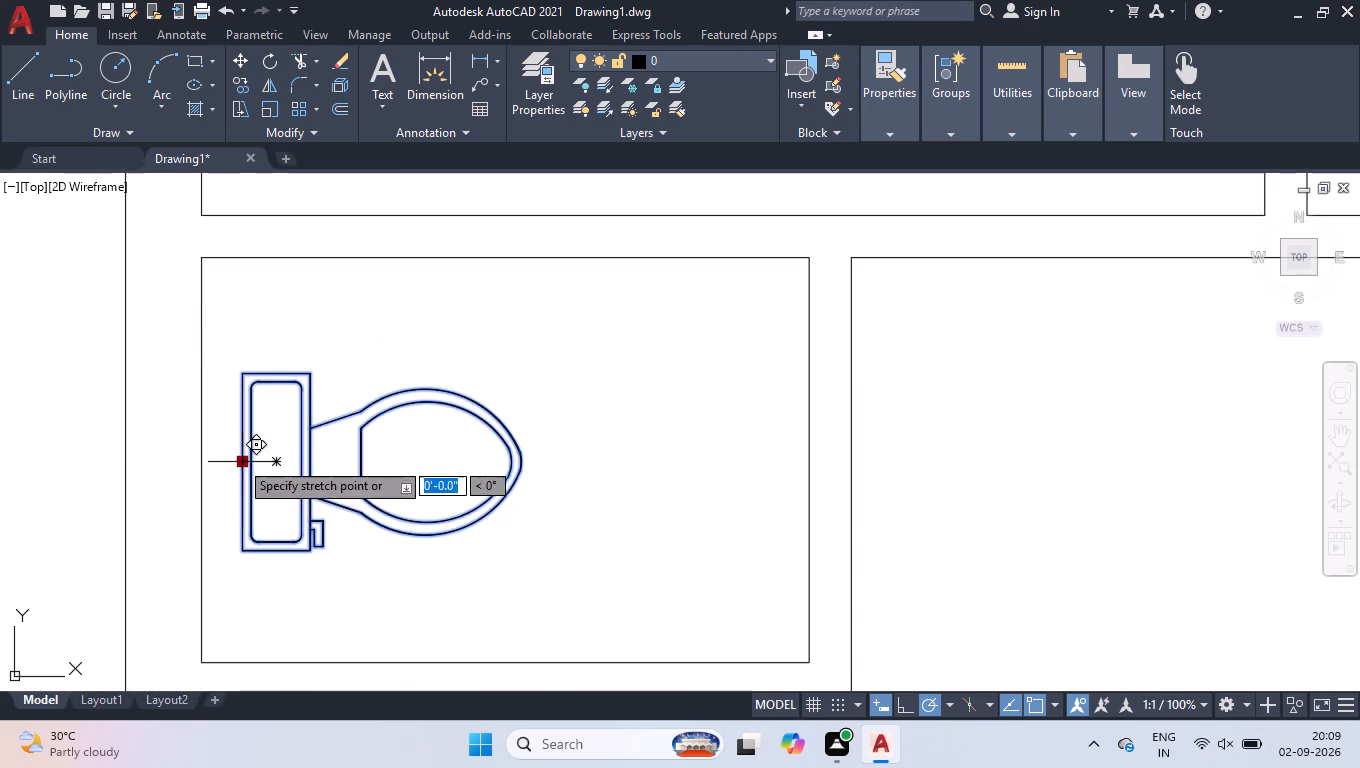
left_click(204, 462)
Move the dining set from outside the plan into the open area between the toilet room and the staircase.
scroll(552, 335, "down", 3)
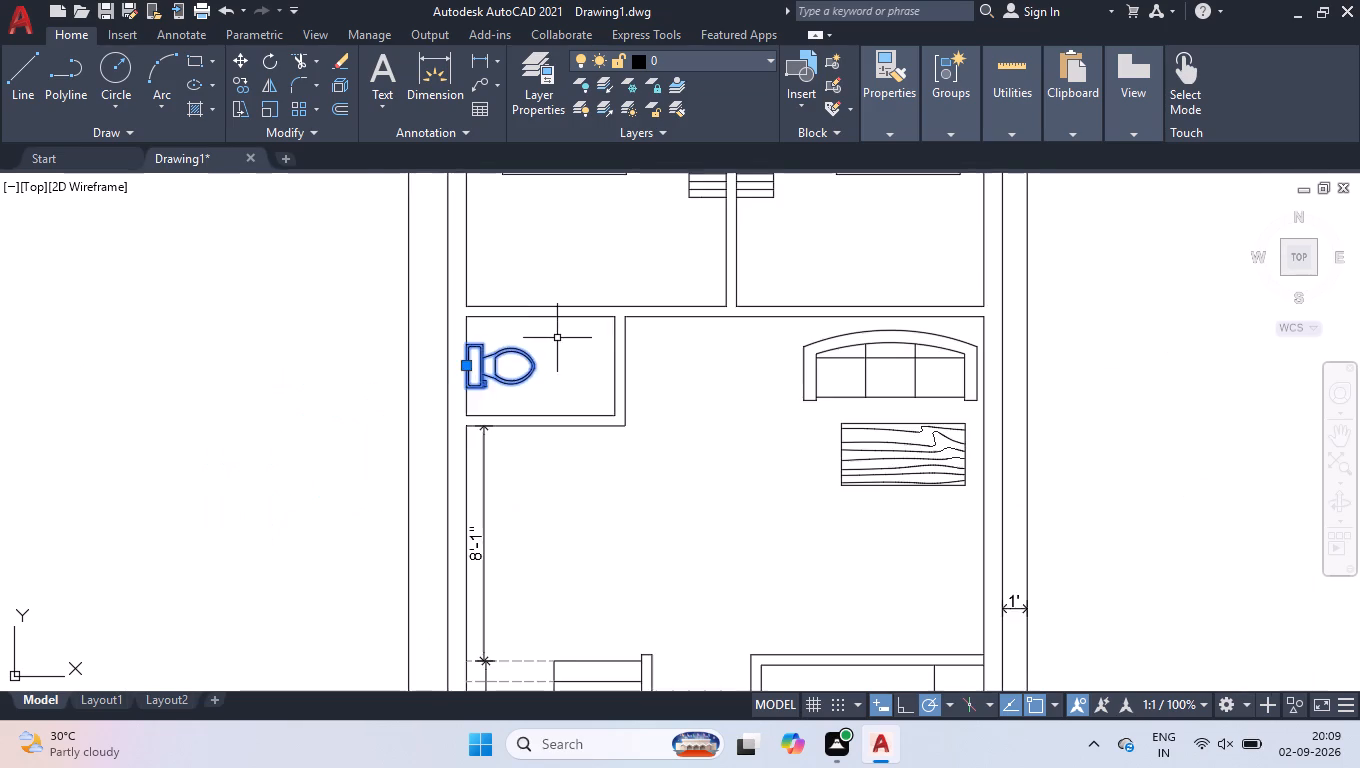
scroll(623, 353, "down", 2)
scroll(824, 444, "down", 2)
scroll(869, 352, "down", 2)
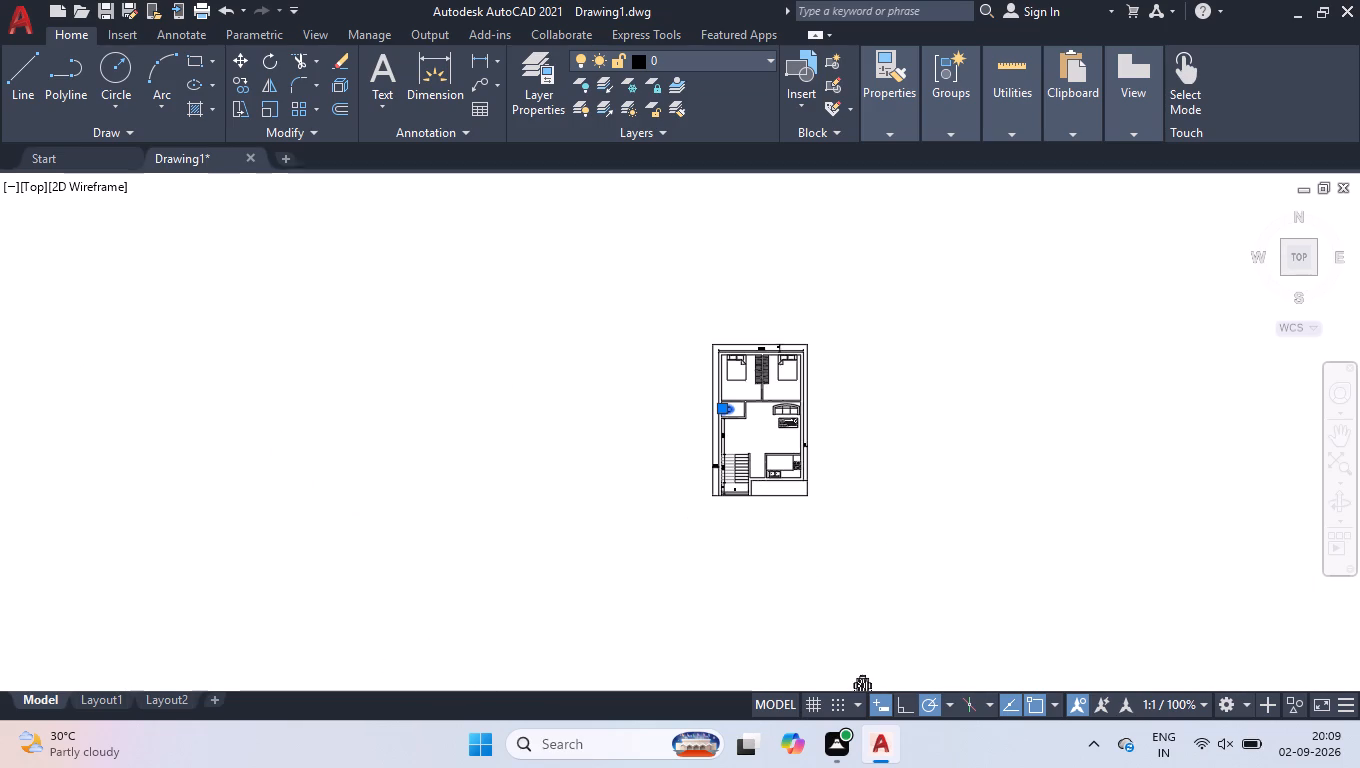
scroll(888, 525, "up", 2)
left_click(848, 419)
left_click(776, 463)
scroll(847, 406, "up", 1)
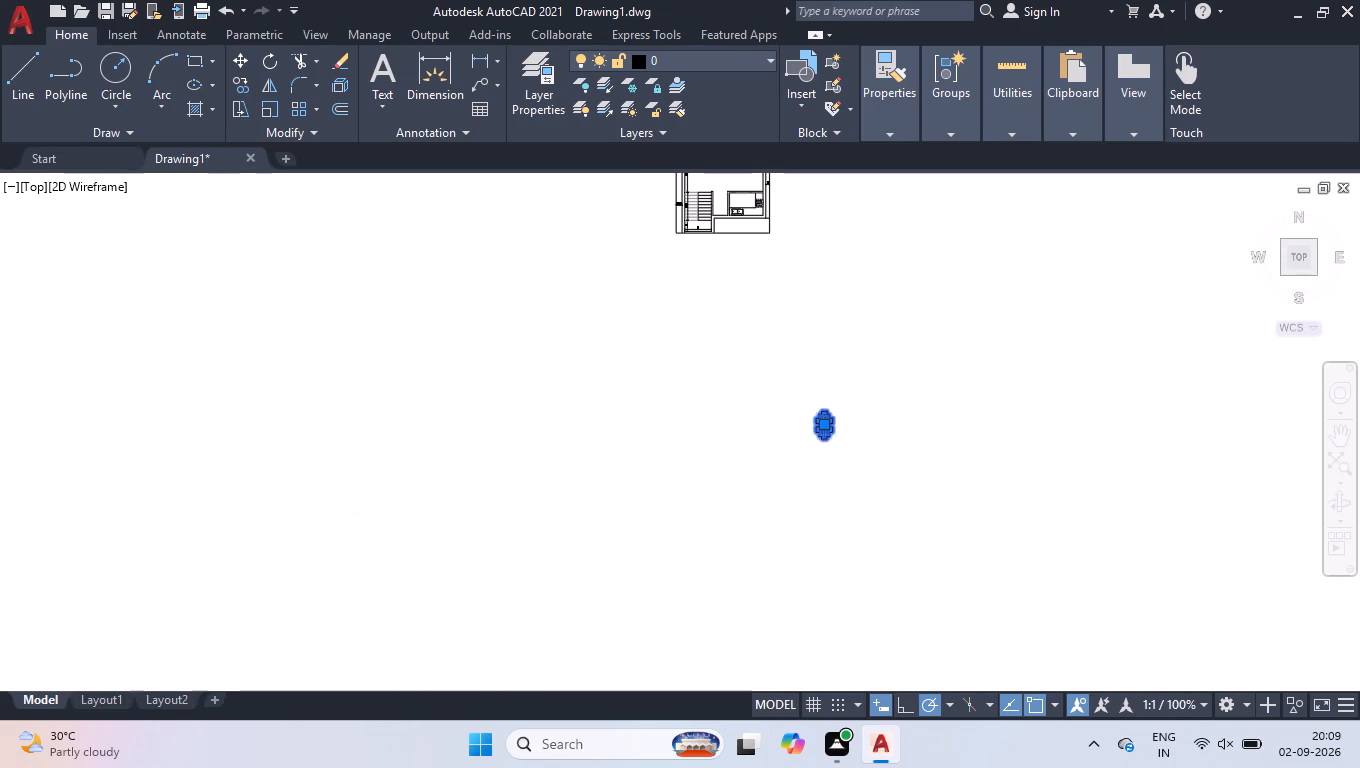
scroll(847, 406, "up", 2)
left_click(743, 485)
scroll(870, 407, "down", 3)
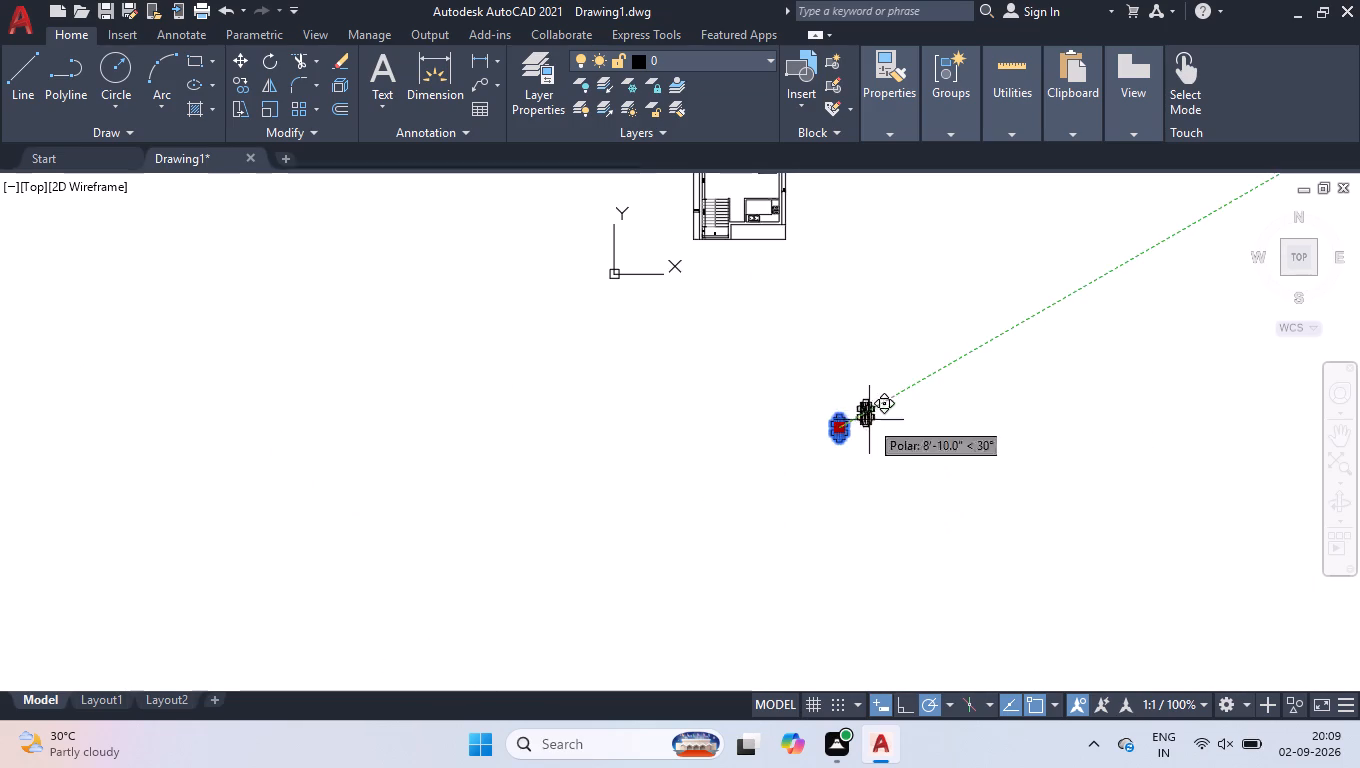
scroll(817, 449, "down", 1)
scroll(748, 216, "up", 3)
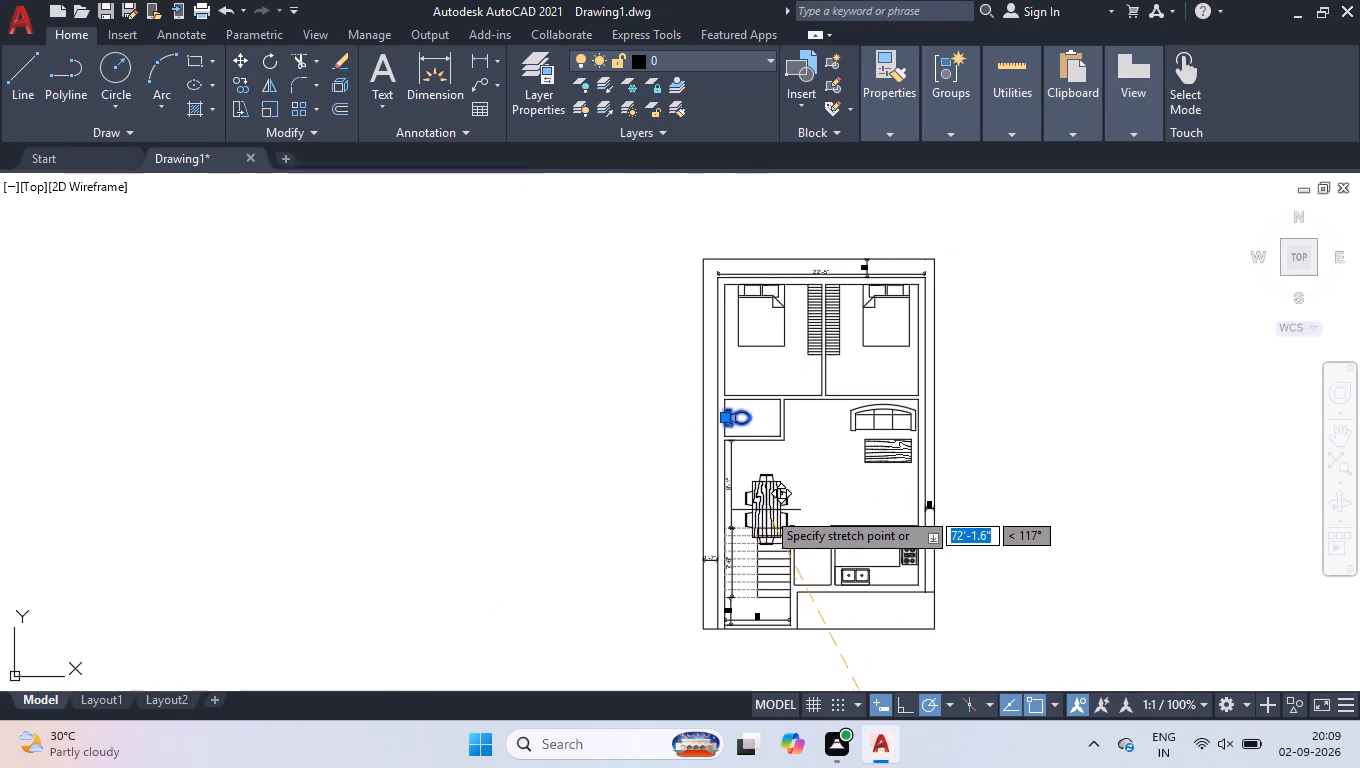
scroll(766, 509, "up", 1)
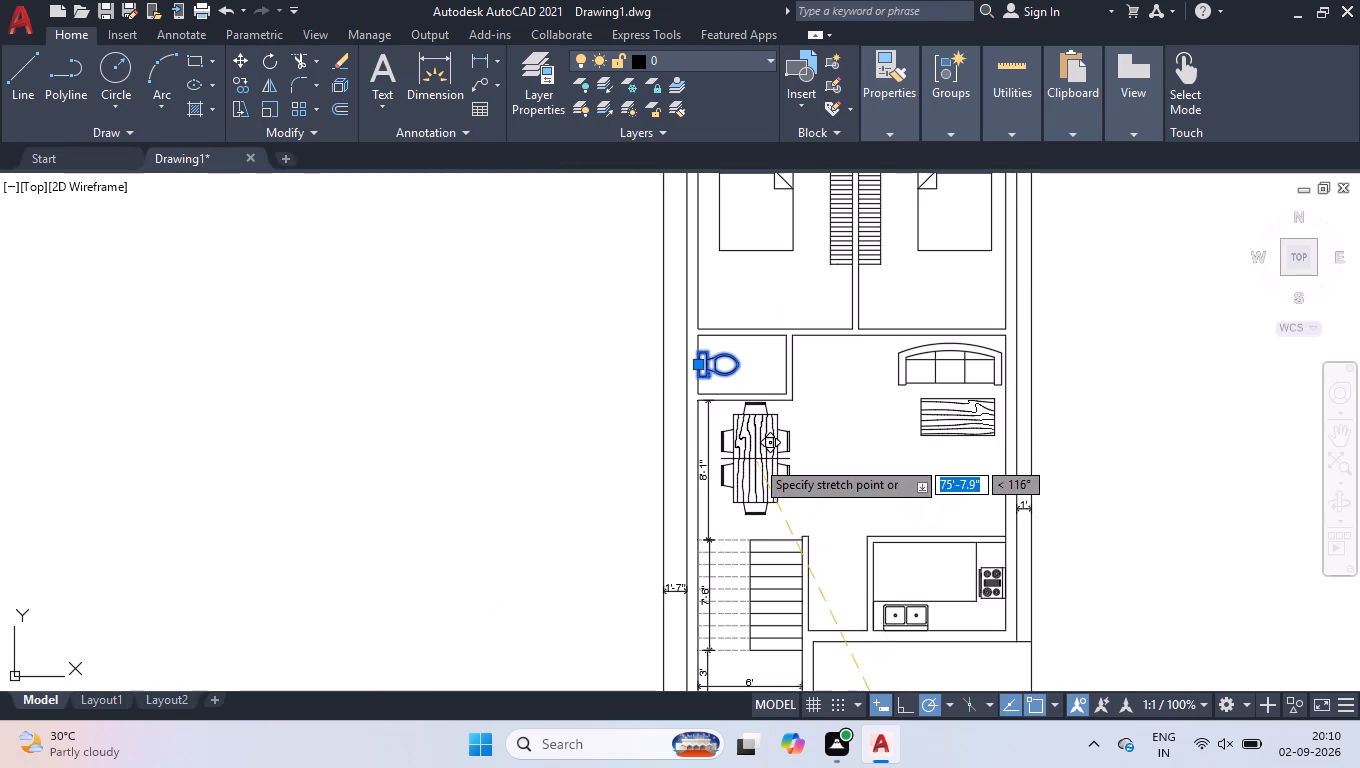
scroll(755, 459, "up", 2)
left_click(708, 463)
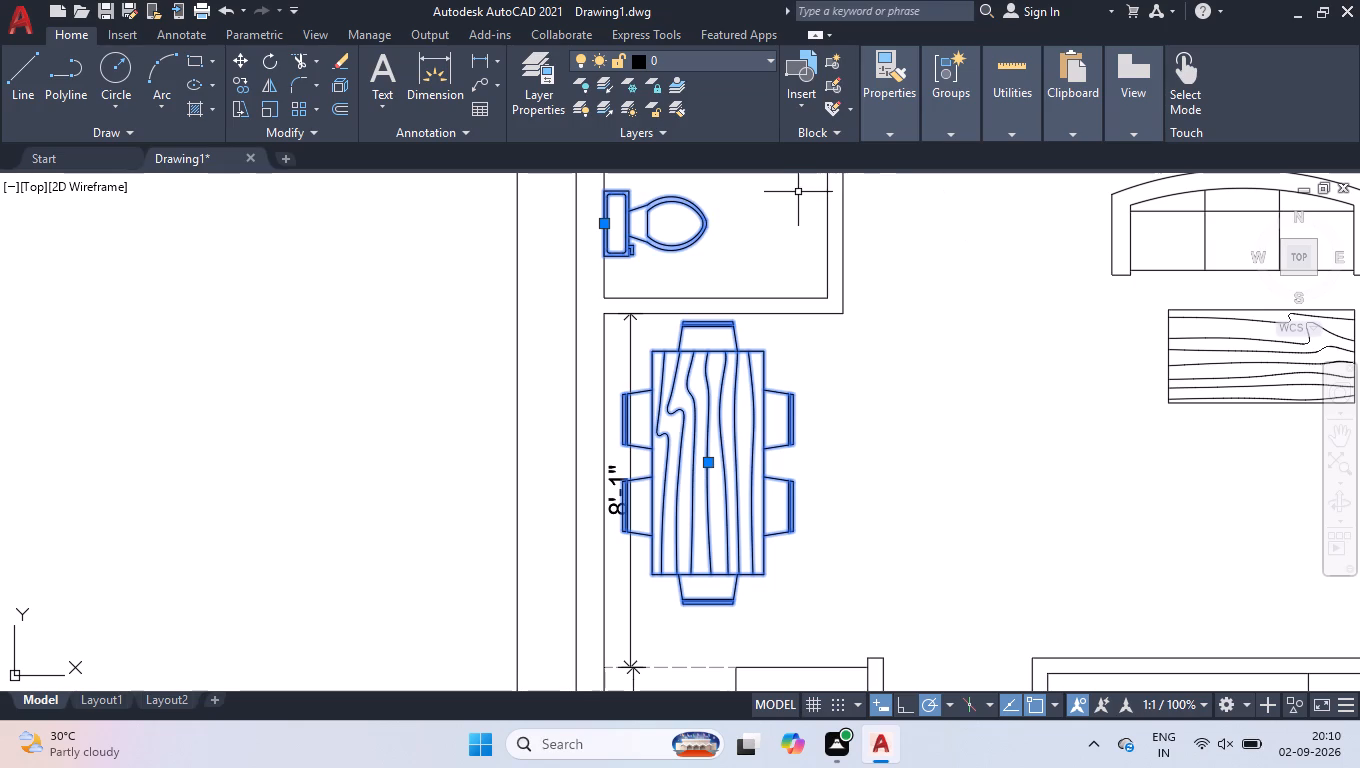
Scale only the dining set down to about two-thirds of its size, leaving the toilet out of the selection.
left_click(752, 188, "shift")
left_click(674, 237, "shift")
type("sca")
key("l")
key("Return")
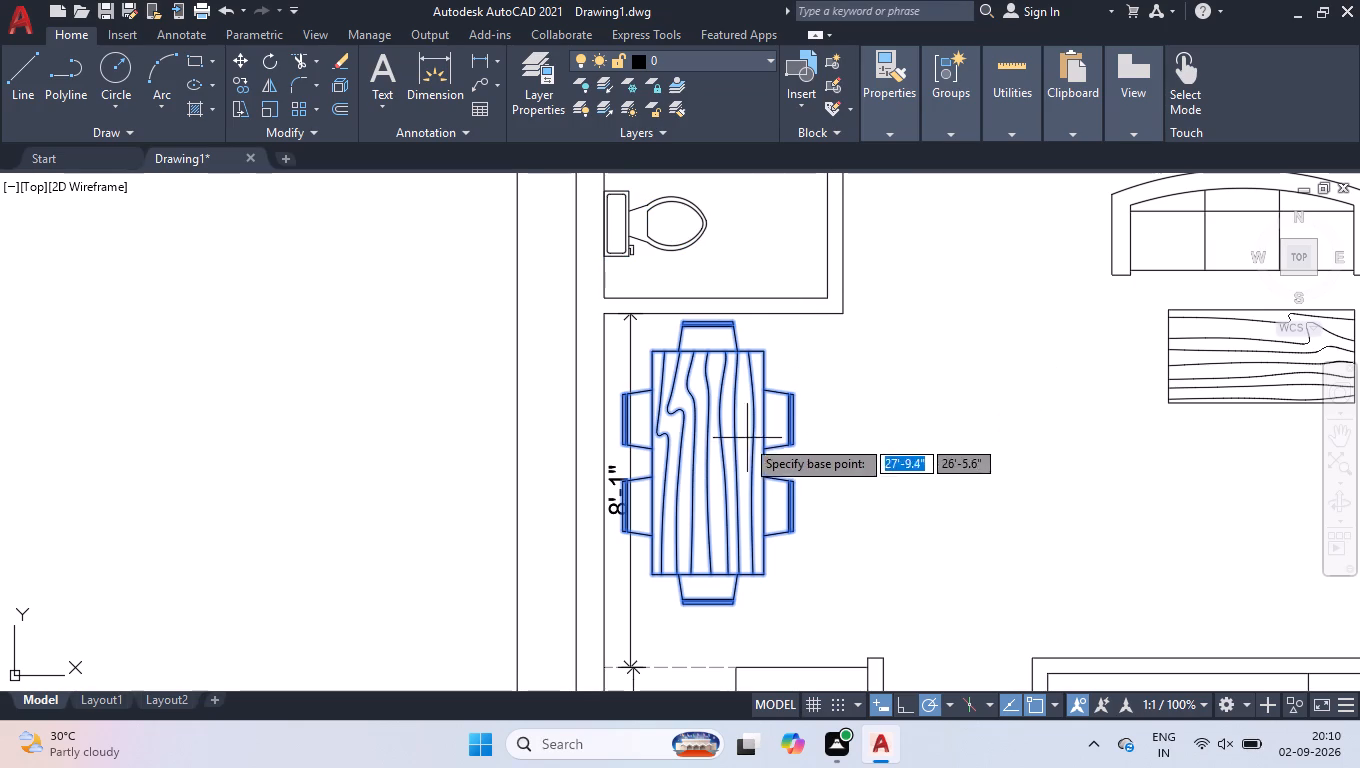
left_click(732, 444)
left_click(760, 538)
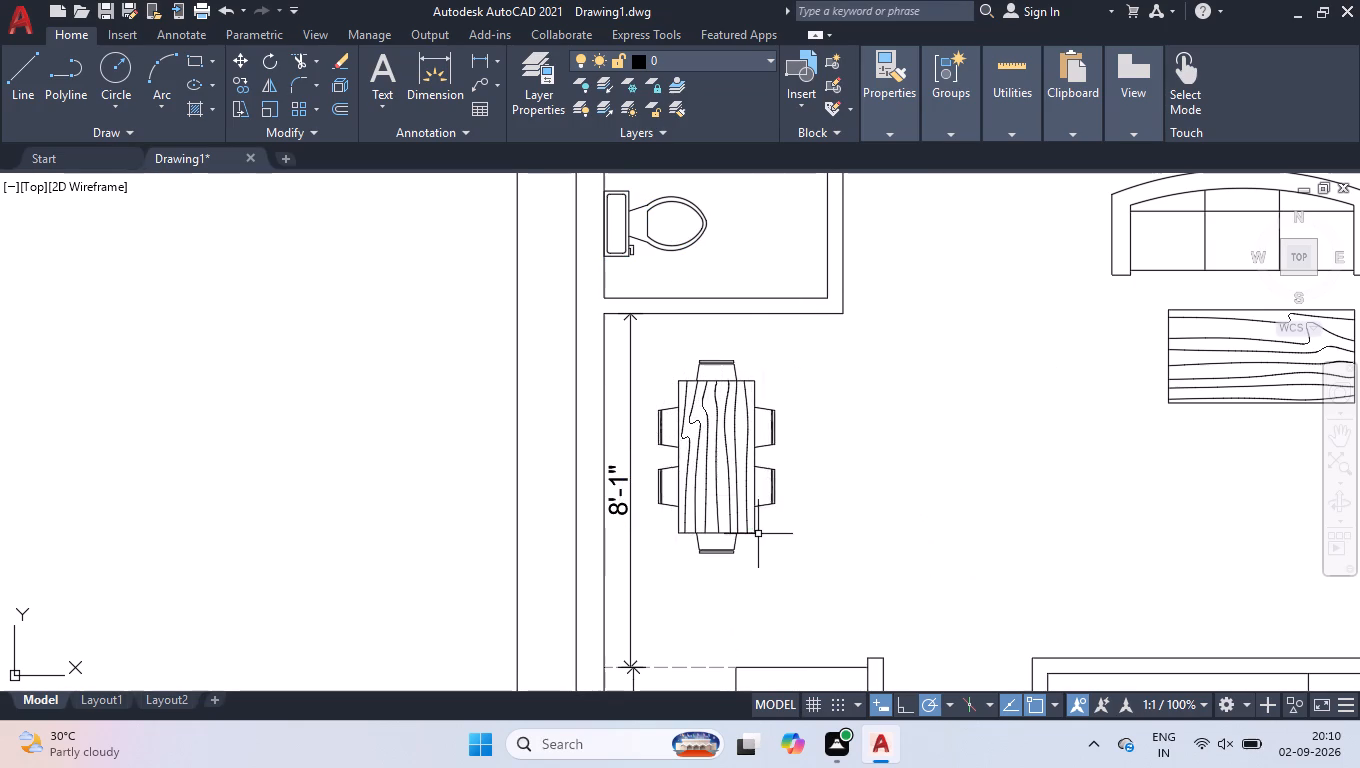
Move the reduced dining set about 1'-4" up and towards the left wall, just below the toilet room, and clear the selection.
left_click(736, 486)
left_click(719, 461)
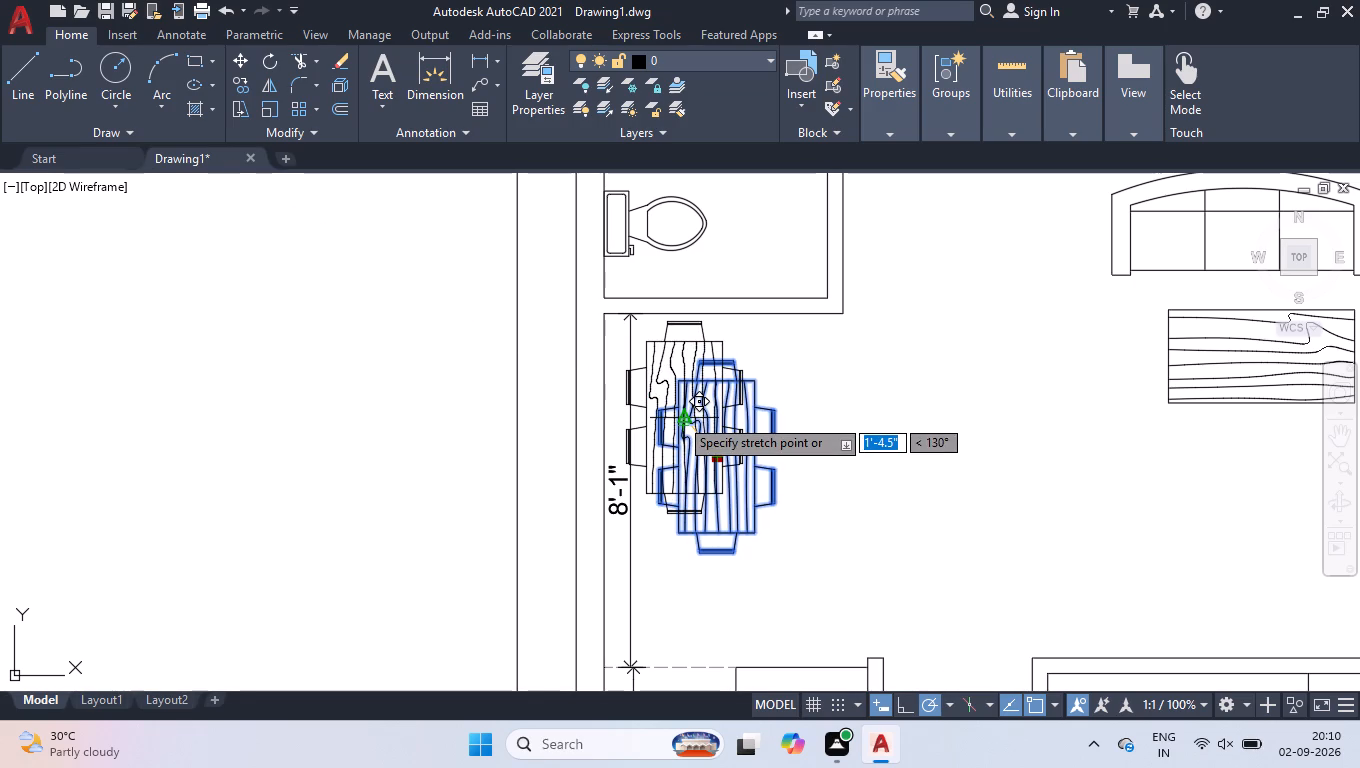
left_click(679, 417)
right_click(751, 412)
left_click(835, 568)
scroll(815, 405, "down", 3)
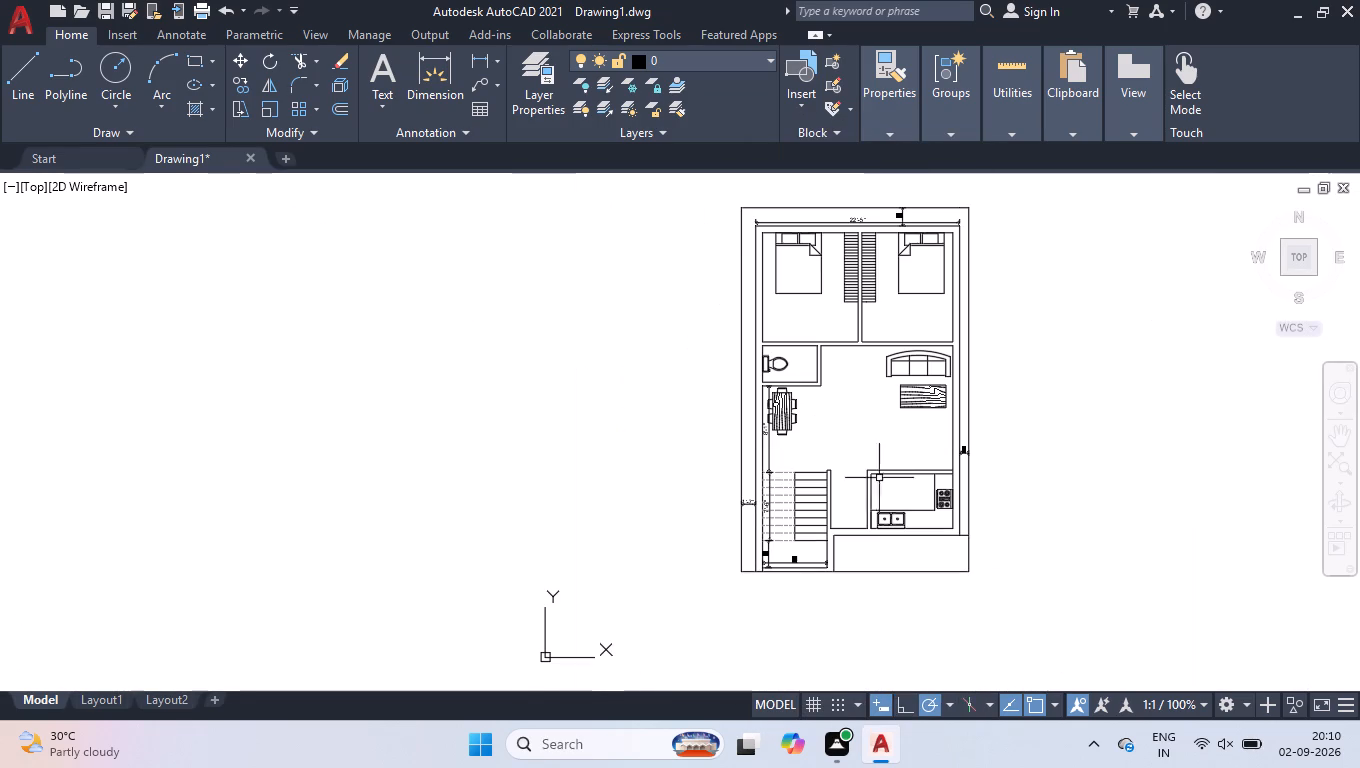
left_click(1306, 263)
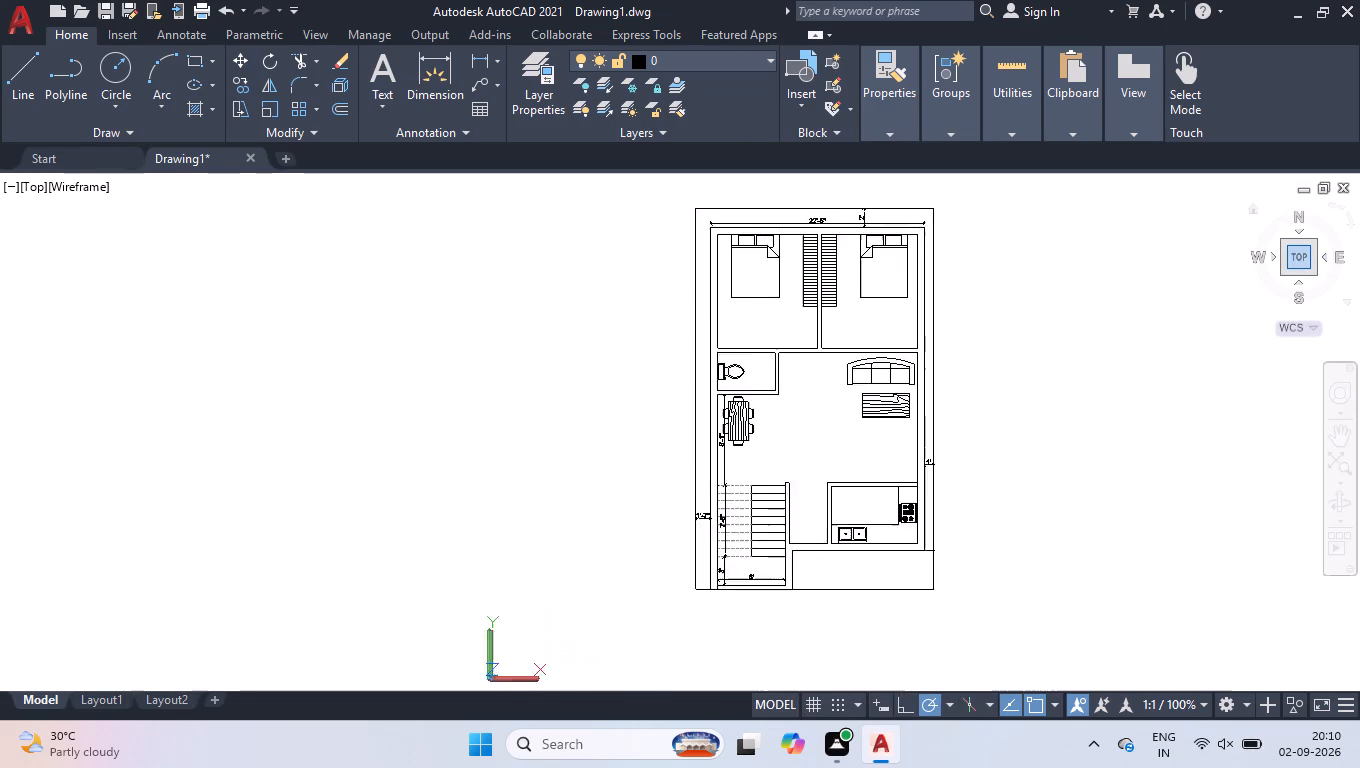
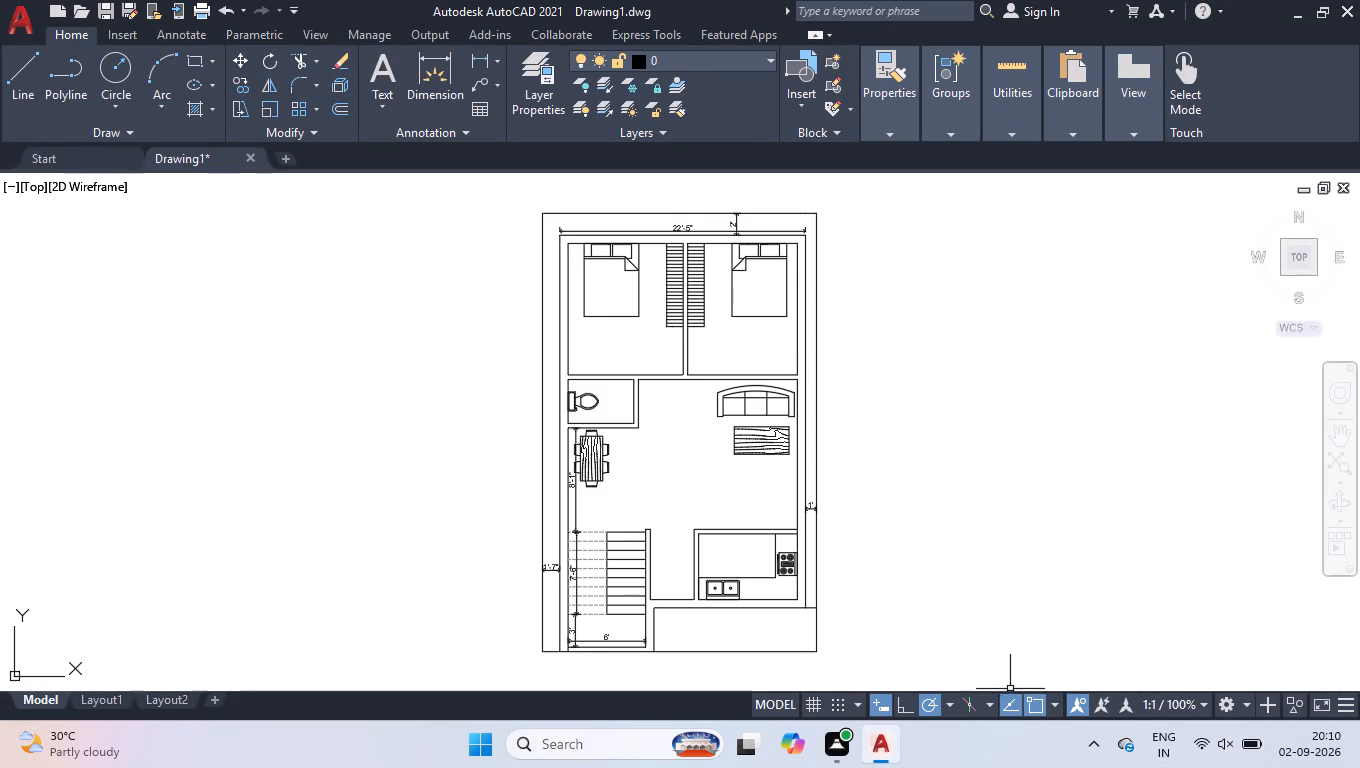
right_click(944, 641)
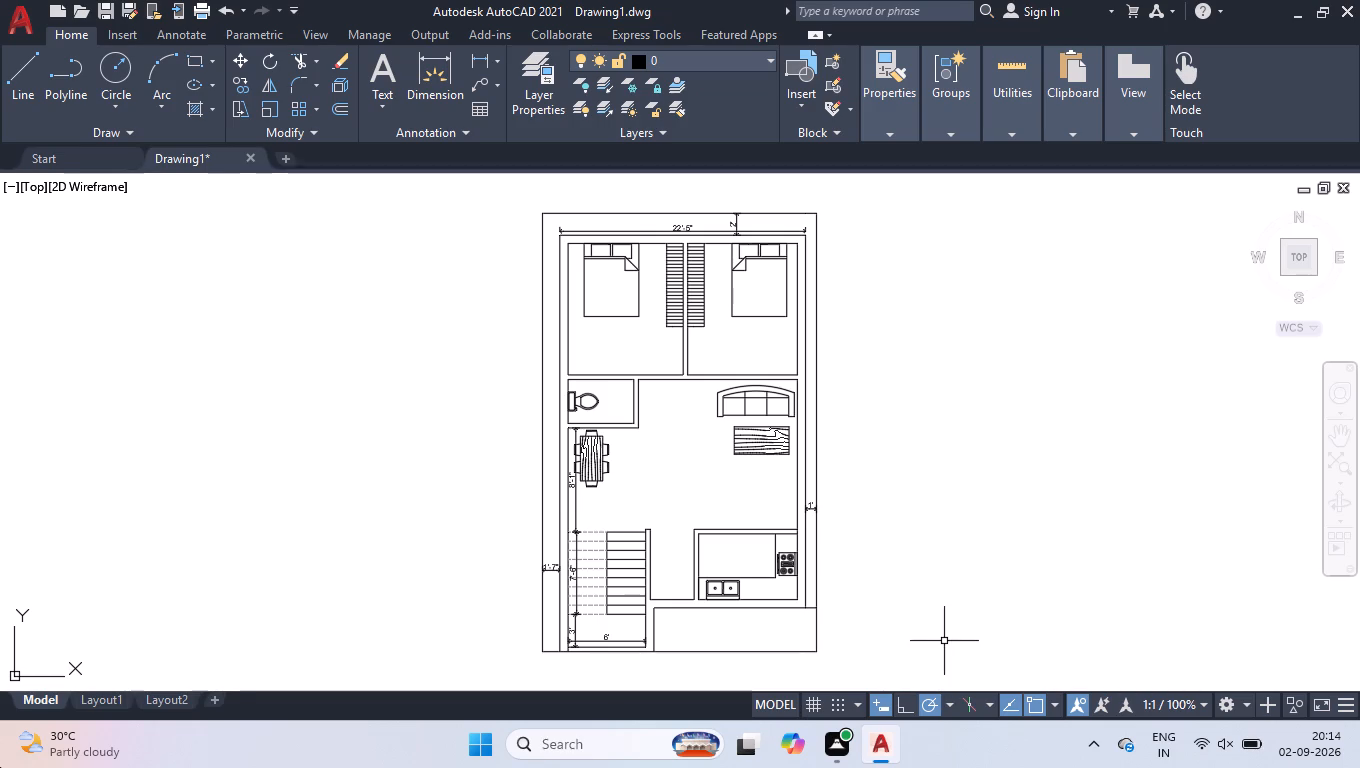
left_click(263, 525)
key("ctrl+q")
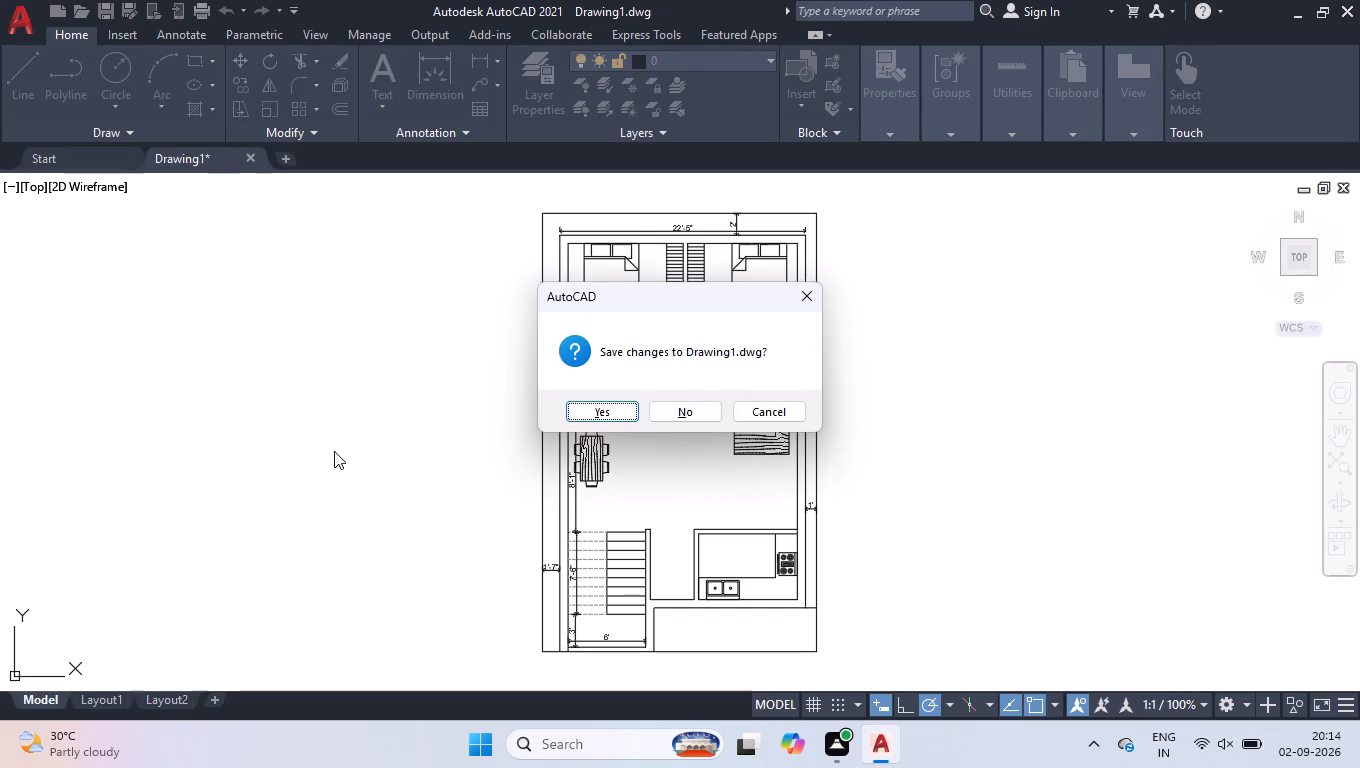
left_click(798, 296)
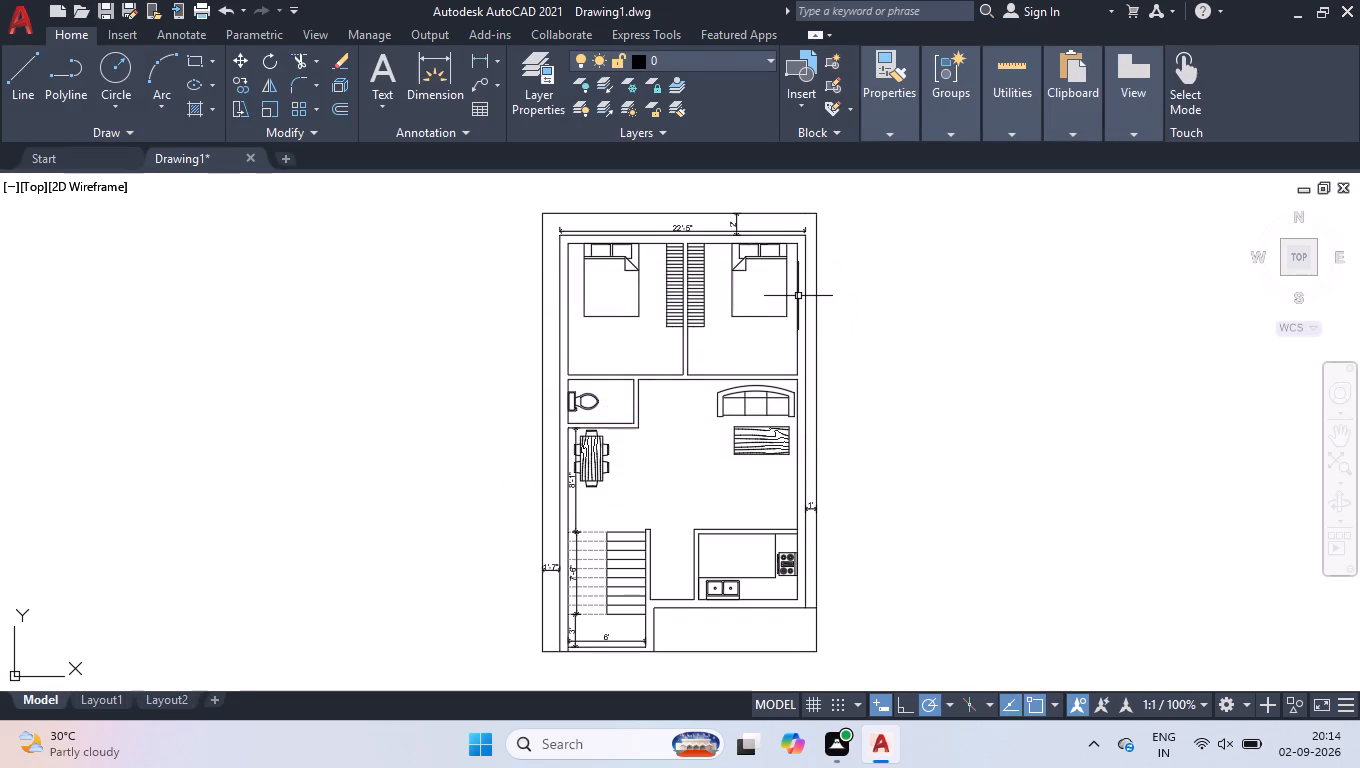
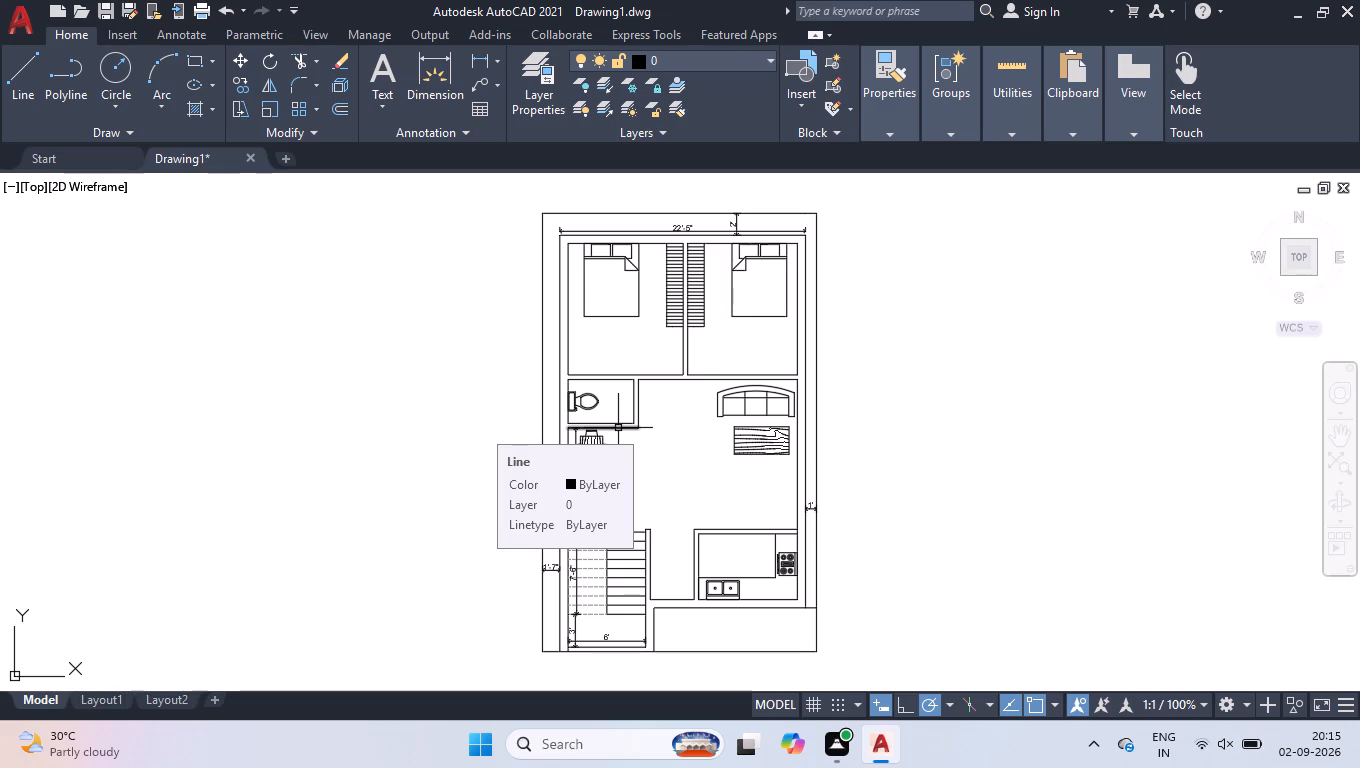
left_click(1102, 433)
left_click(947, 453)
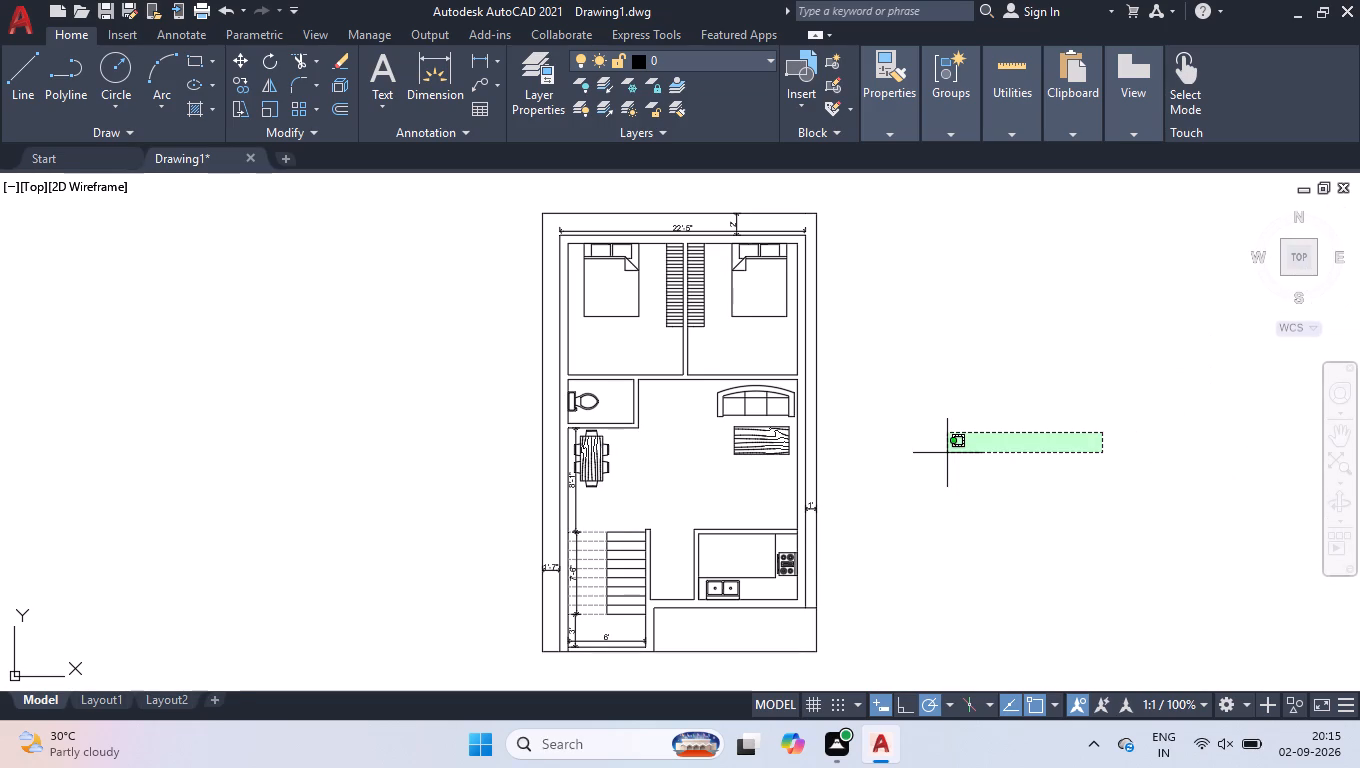
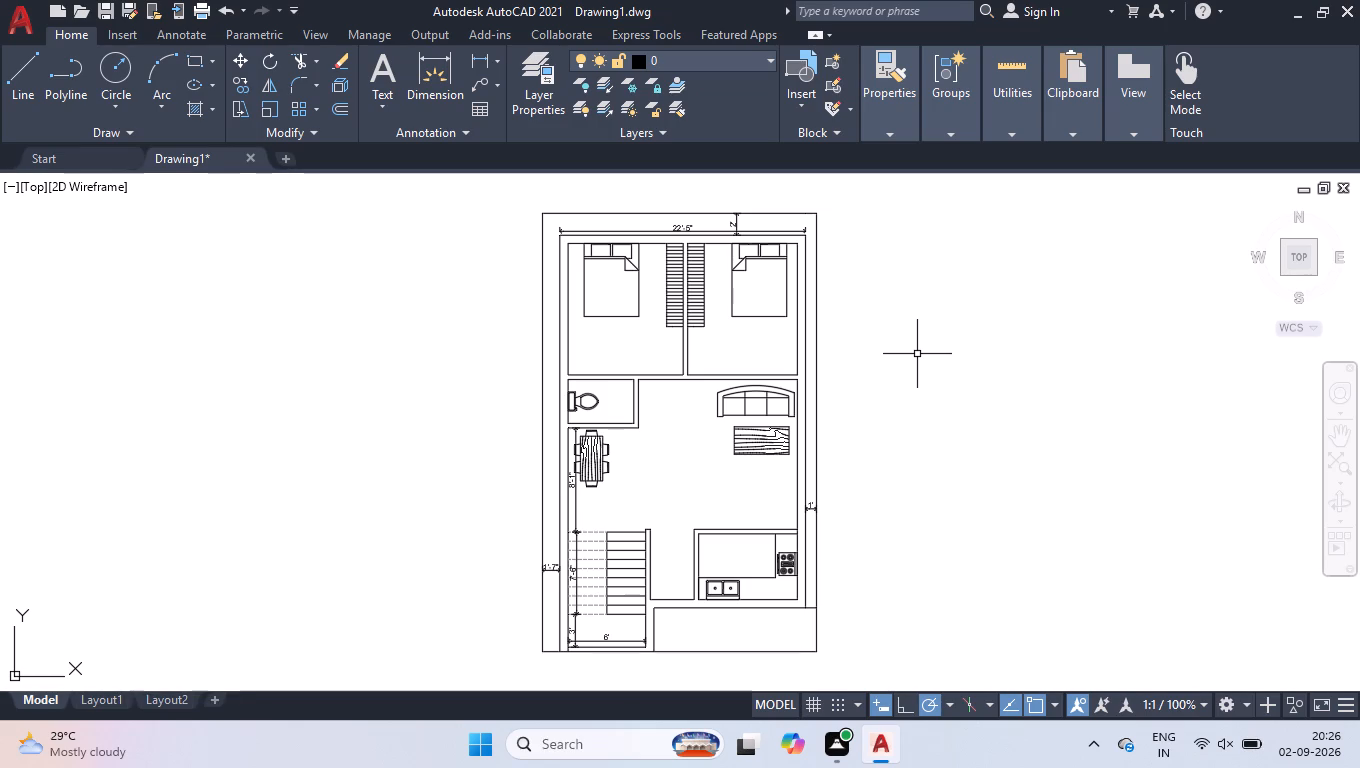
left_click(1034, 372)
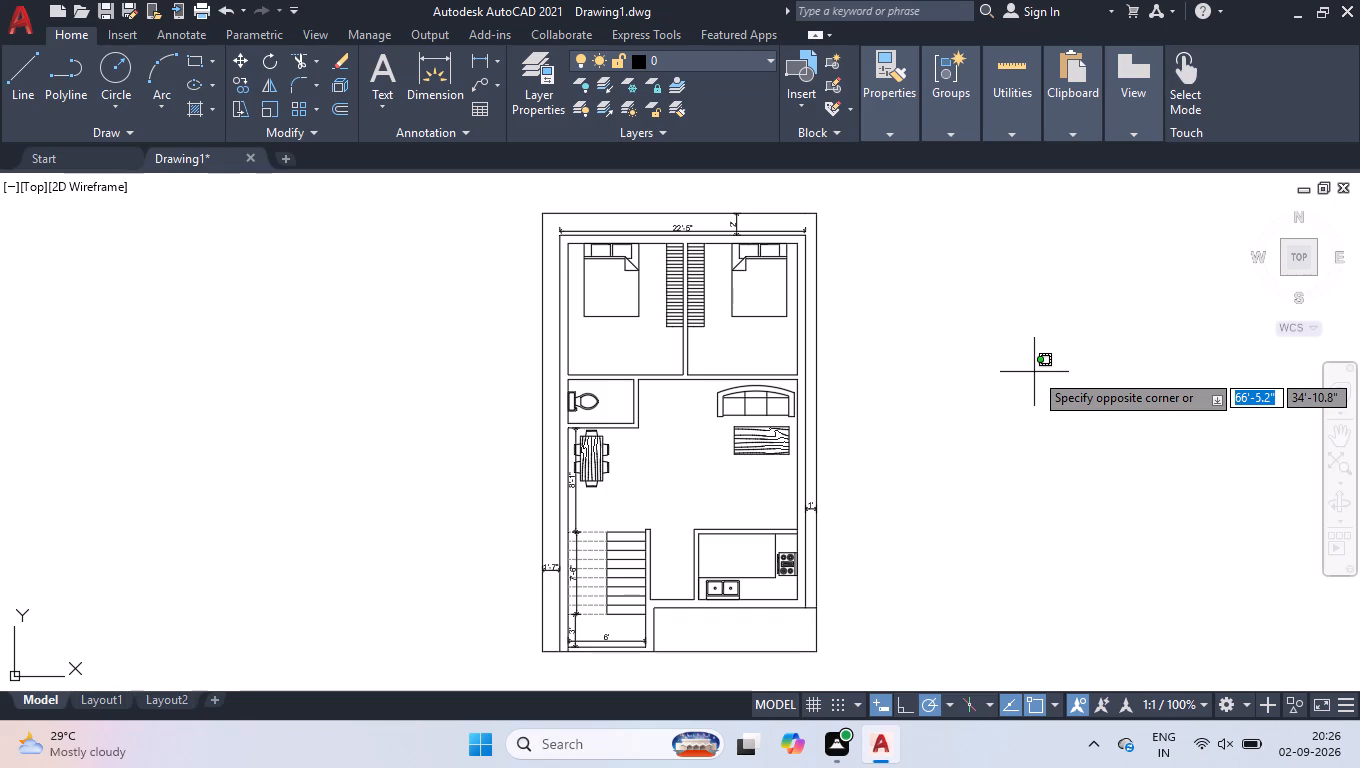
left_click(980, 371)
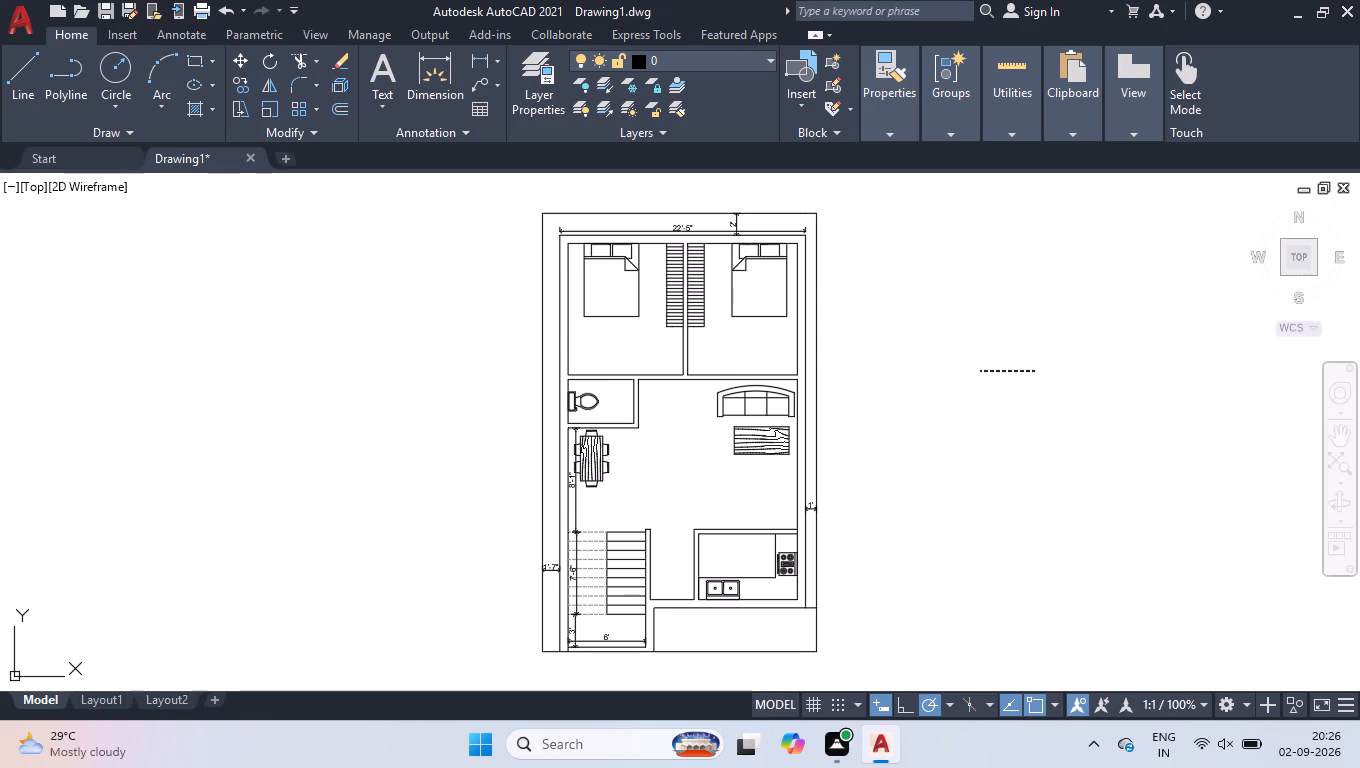
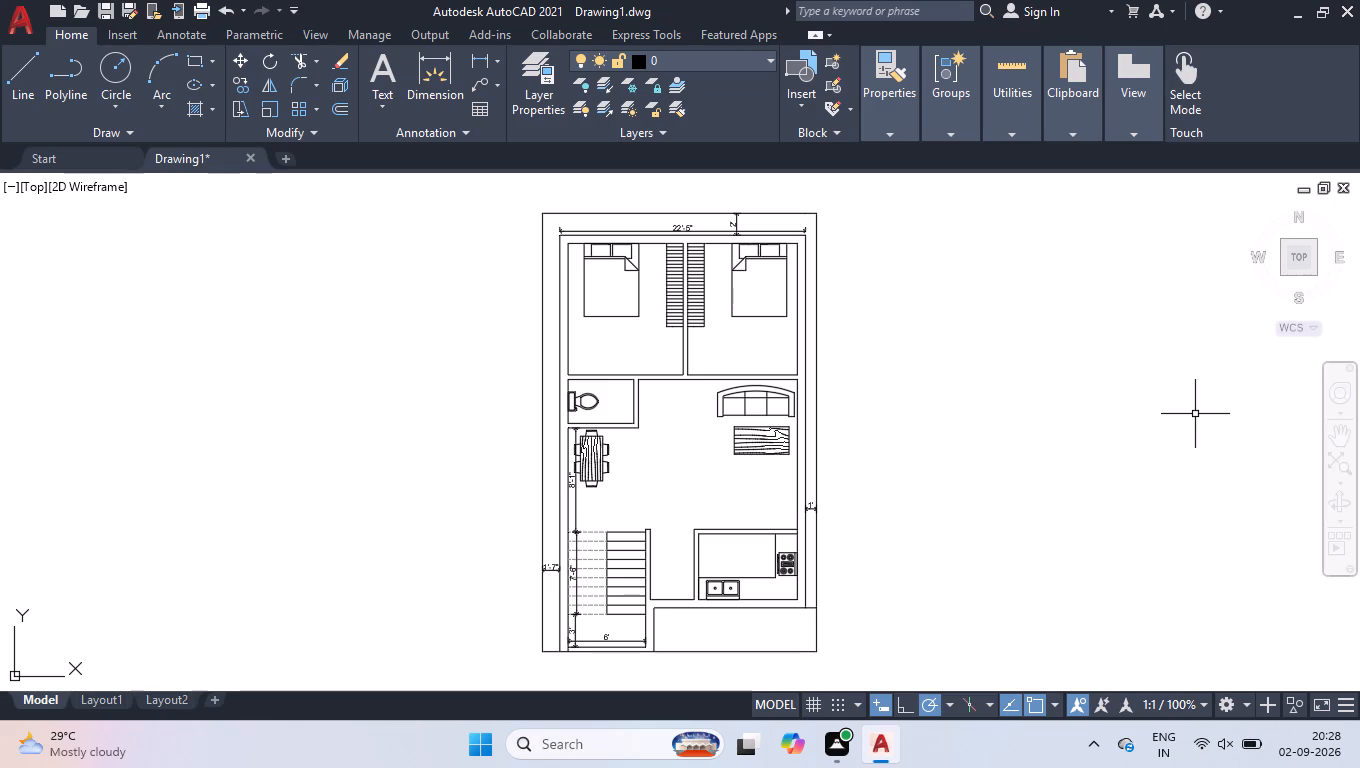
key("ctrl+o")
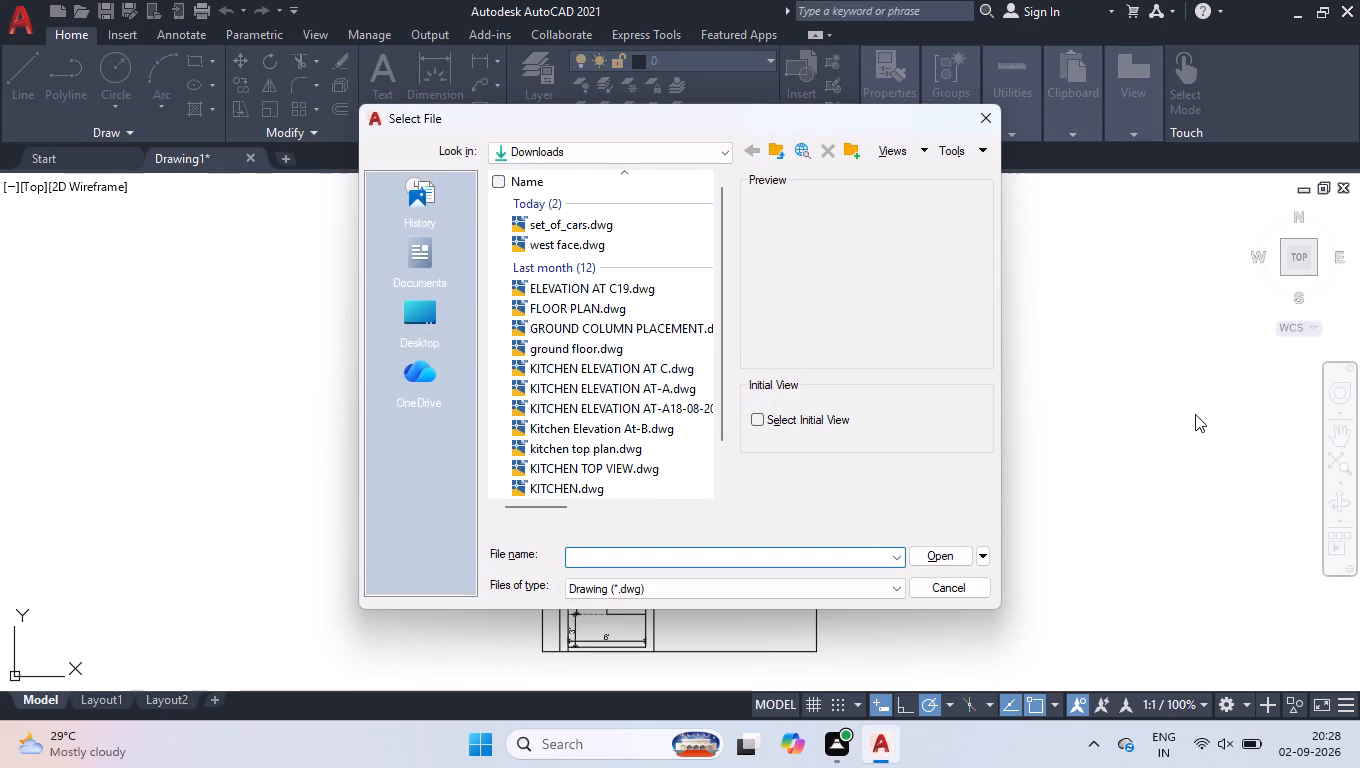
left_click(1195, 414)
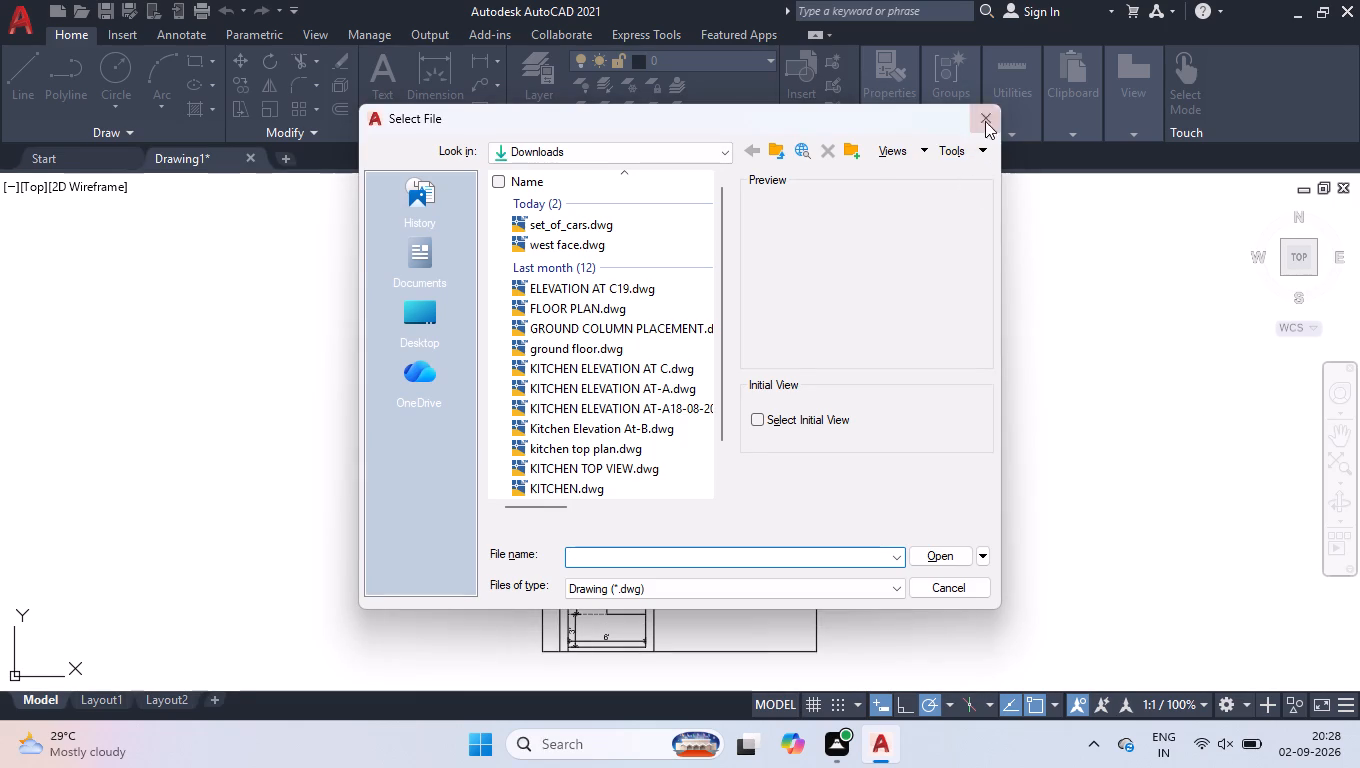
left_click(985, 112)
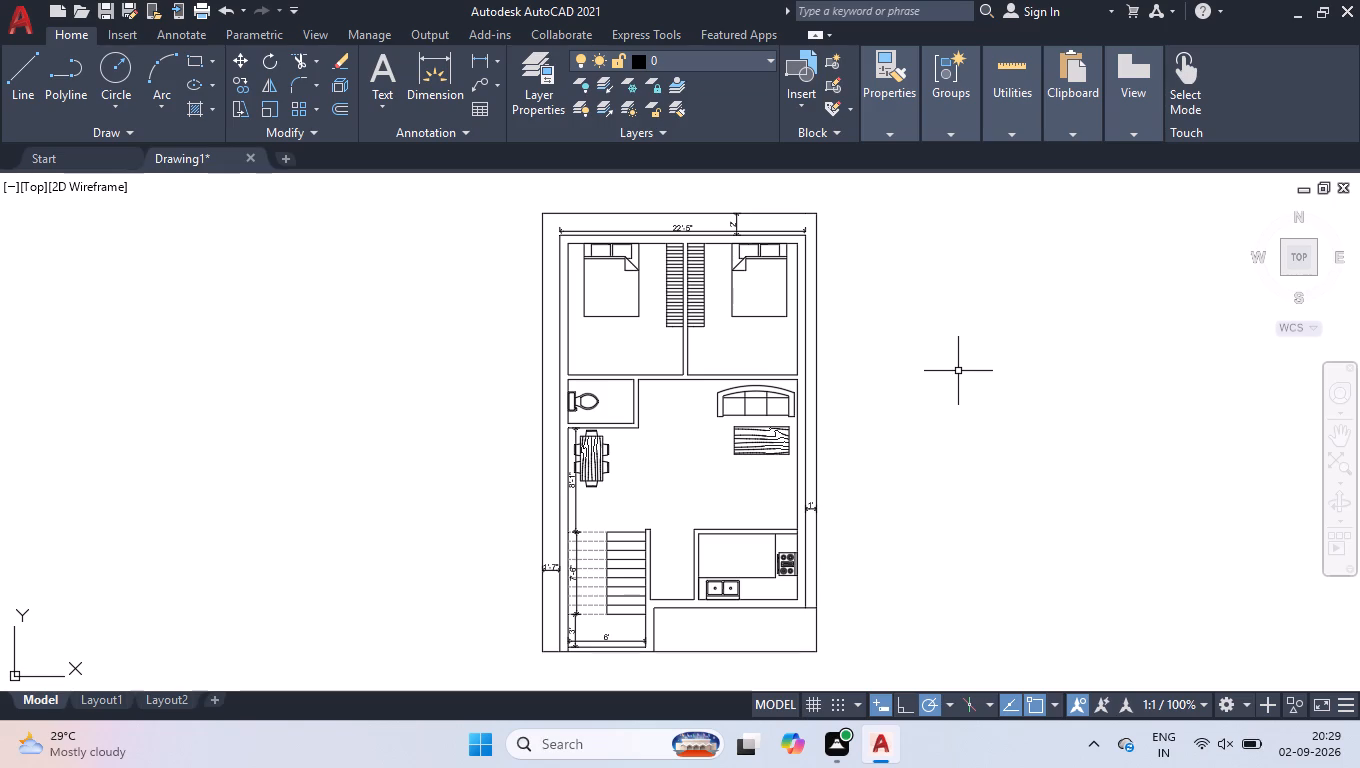
Turn on the display of the command line window.
key("ctrl+9")
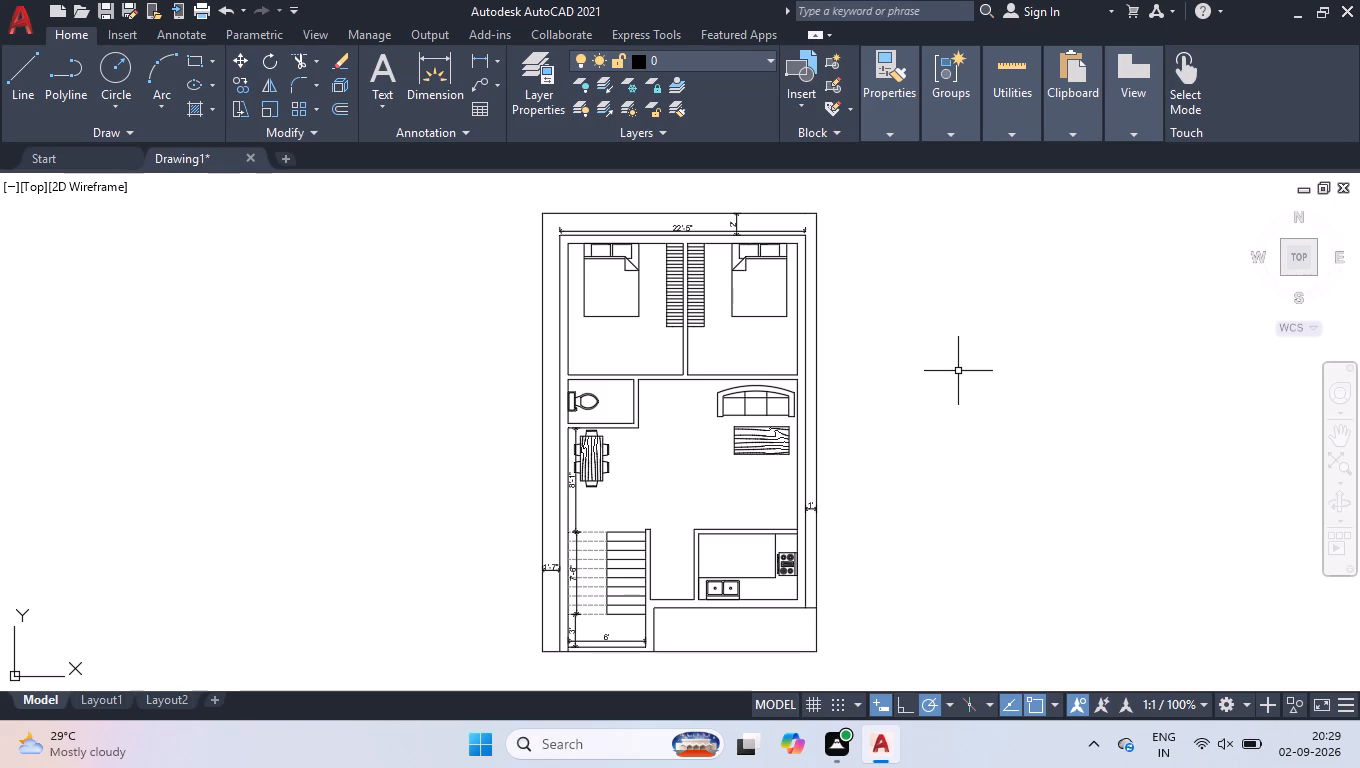
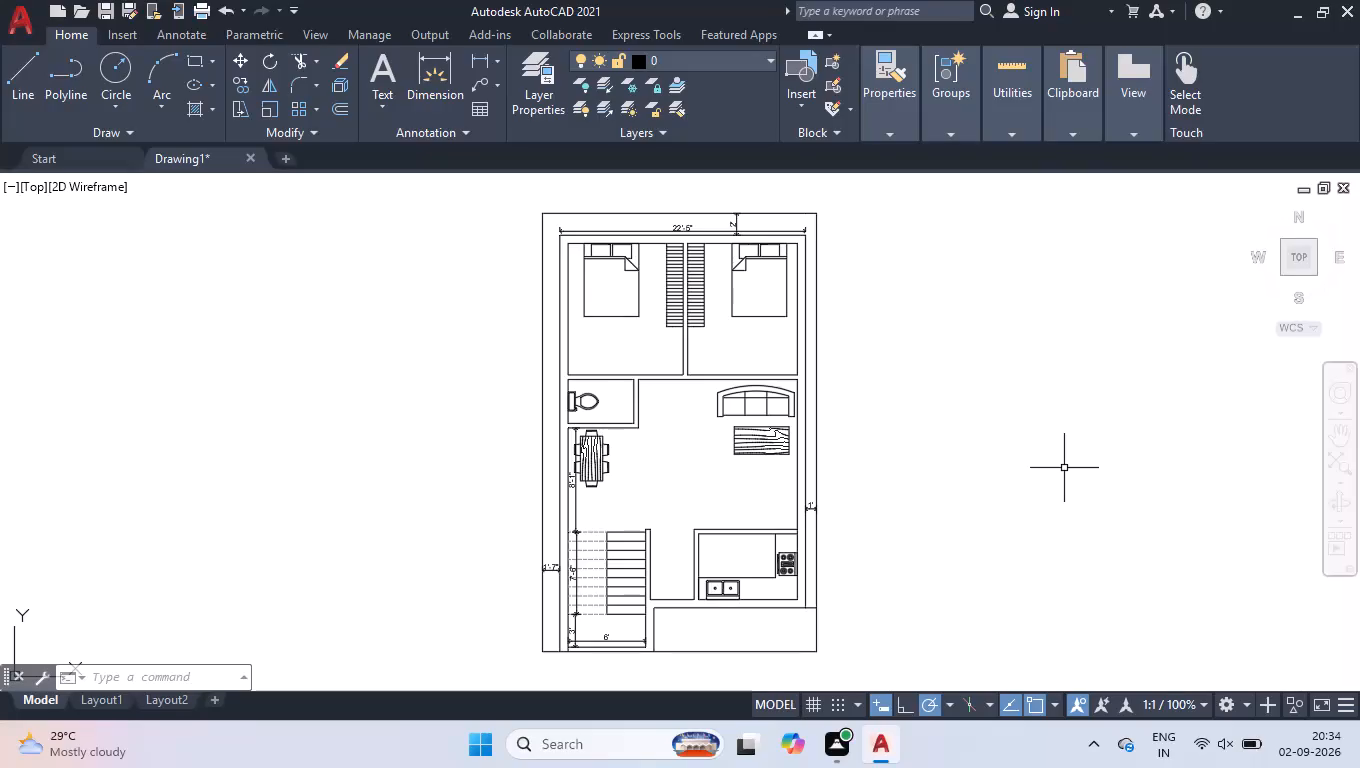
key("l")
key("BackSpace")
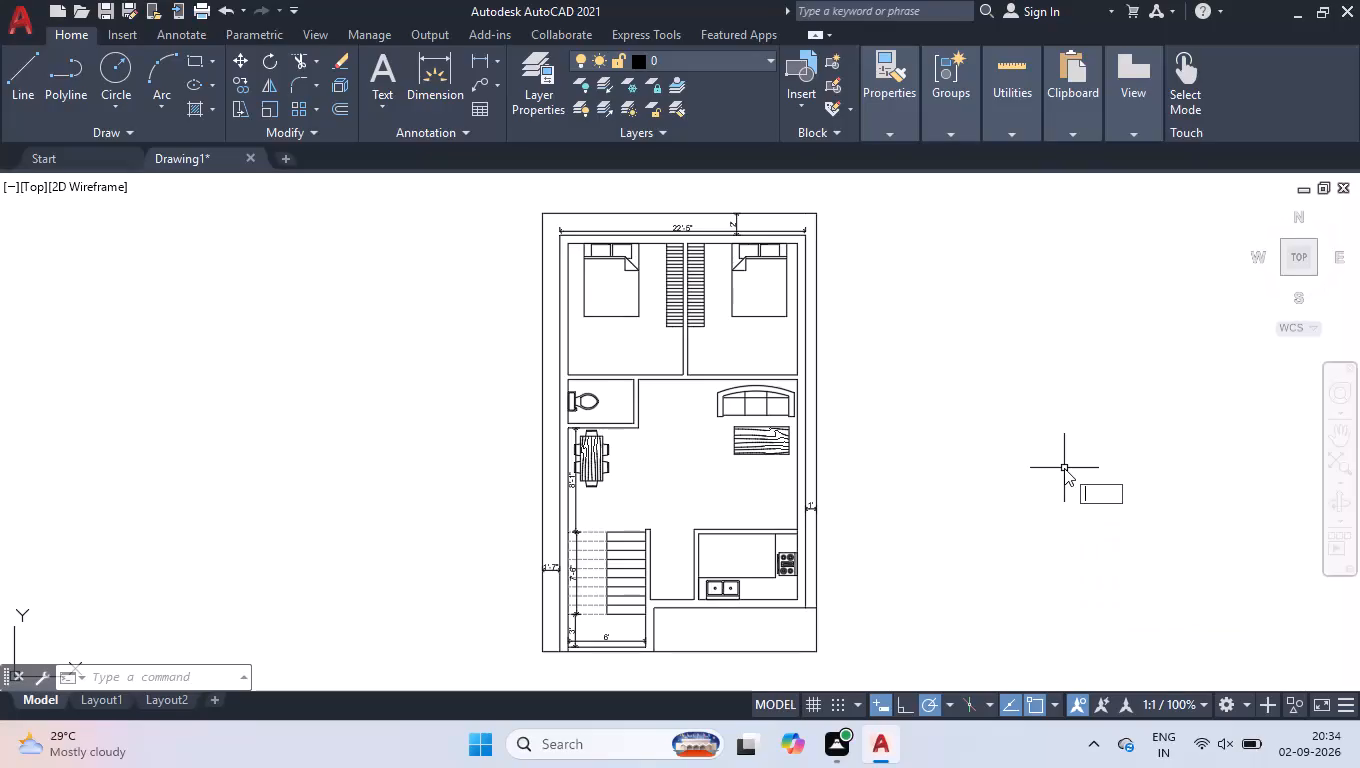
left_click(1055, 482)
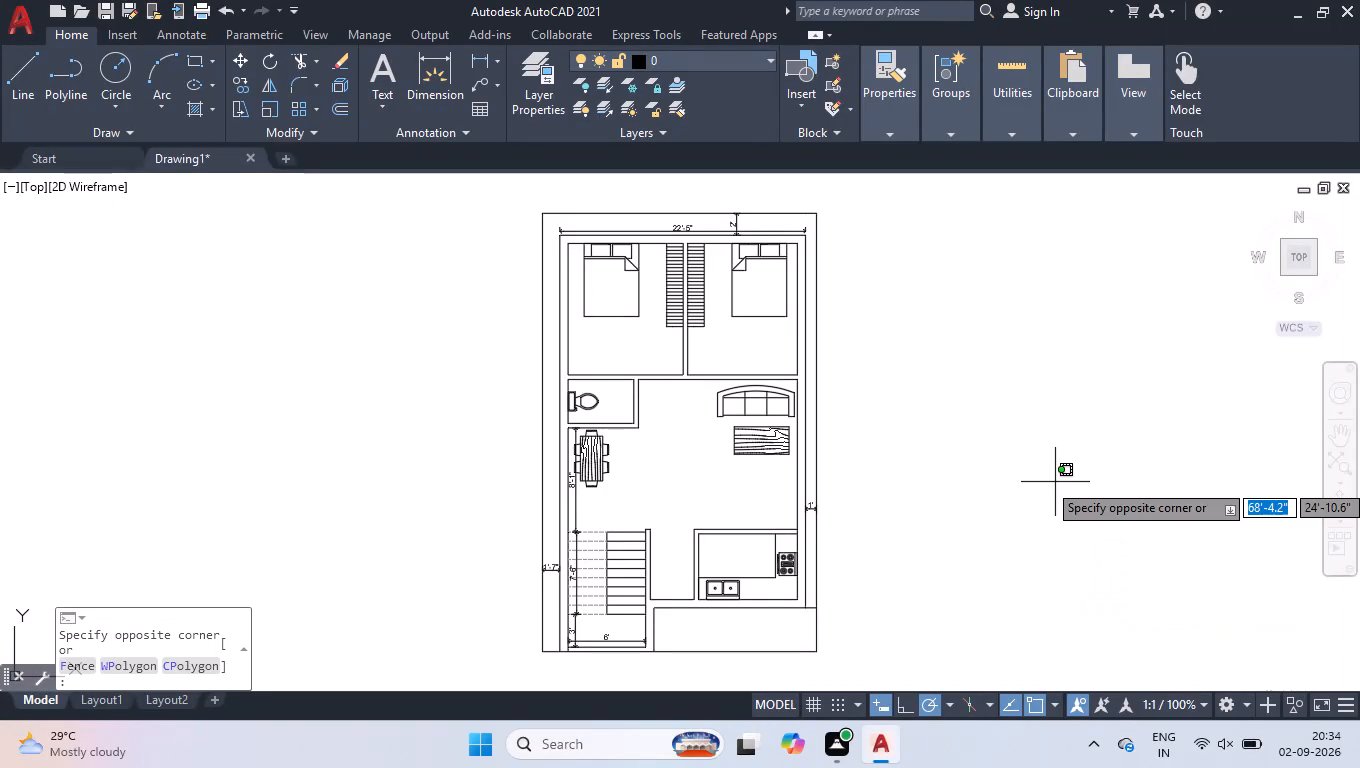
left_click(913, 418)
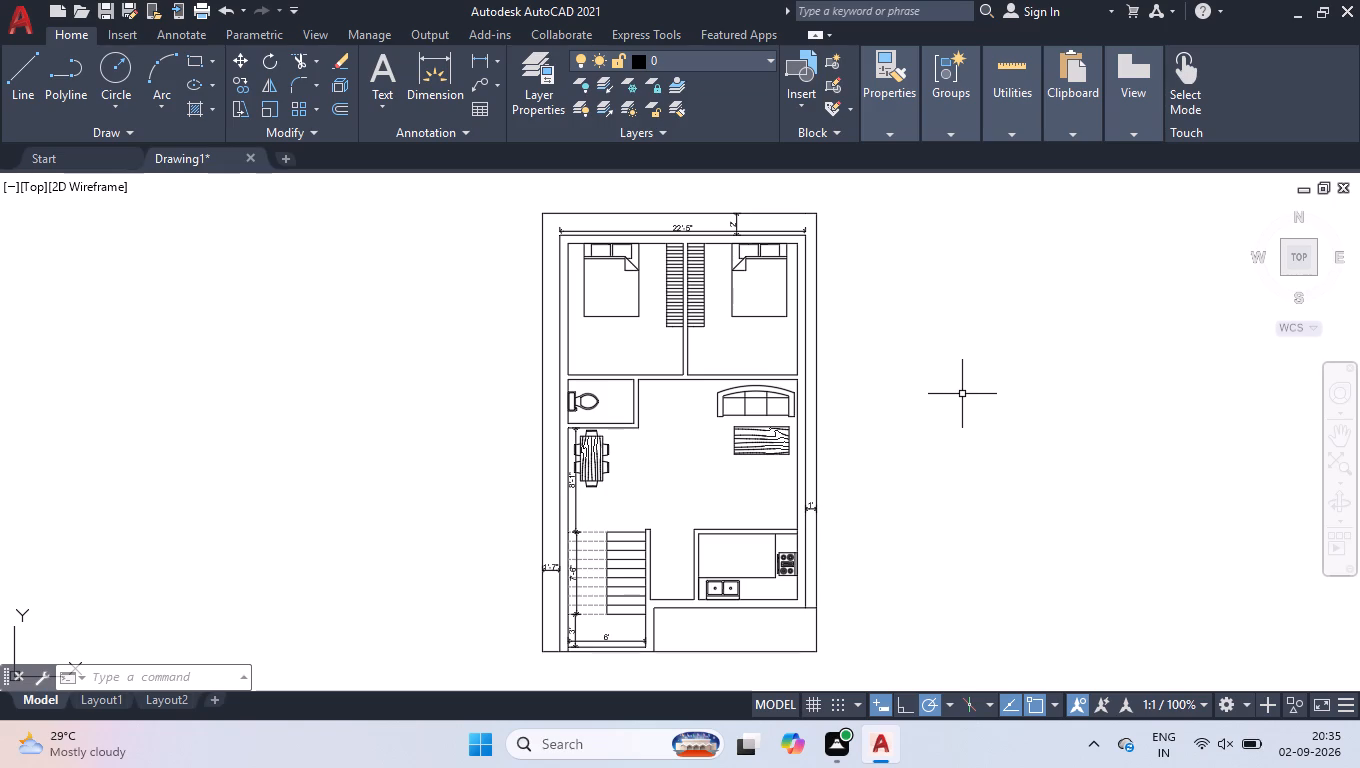
Enlarge the command line window so that it shows several lines of command history.
left_click(194, 670)
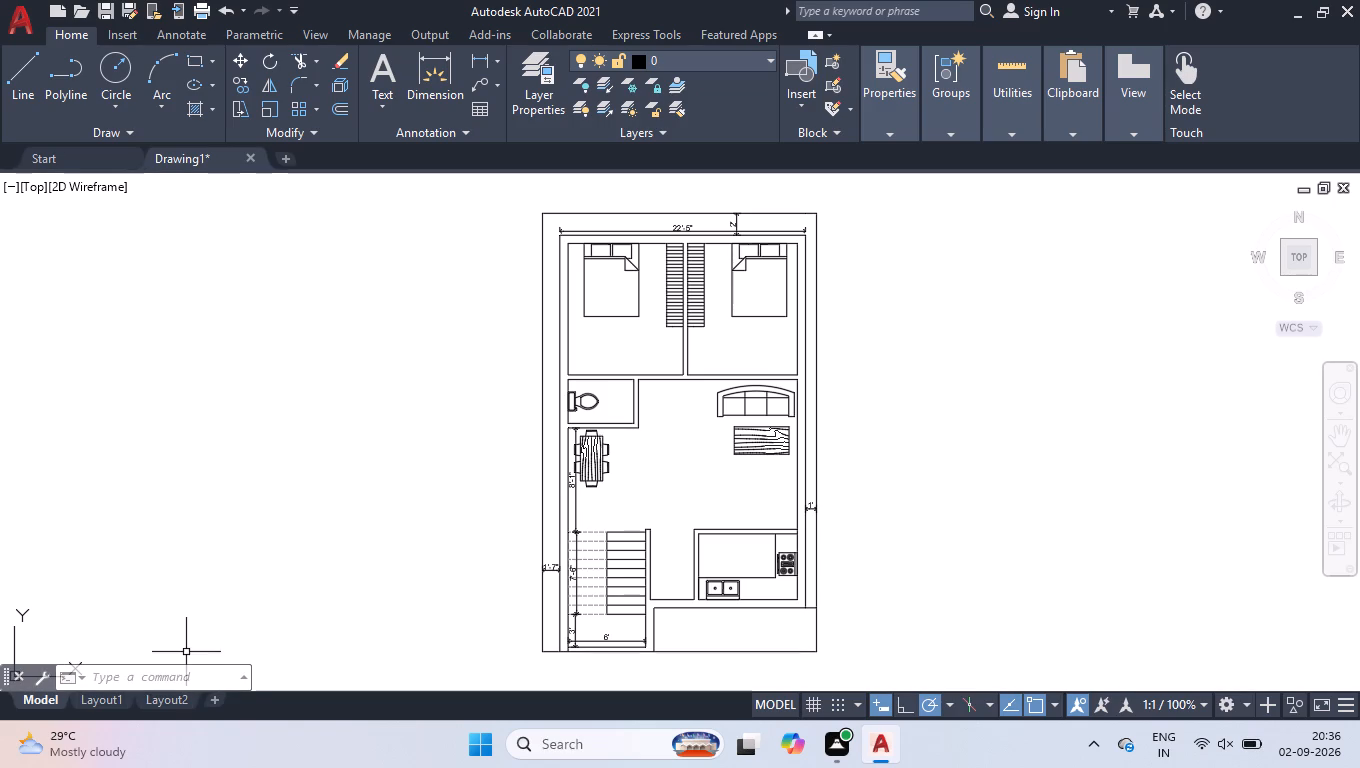
left_click_drag(179, 665, 177, 539)
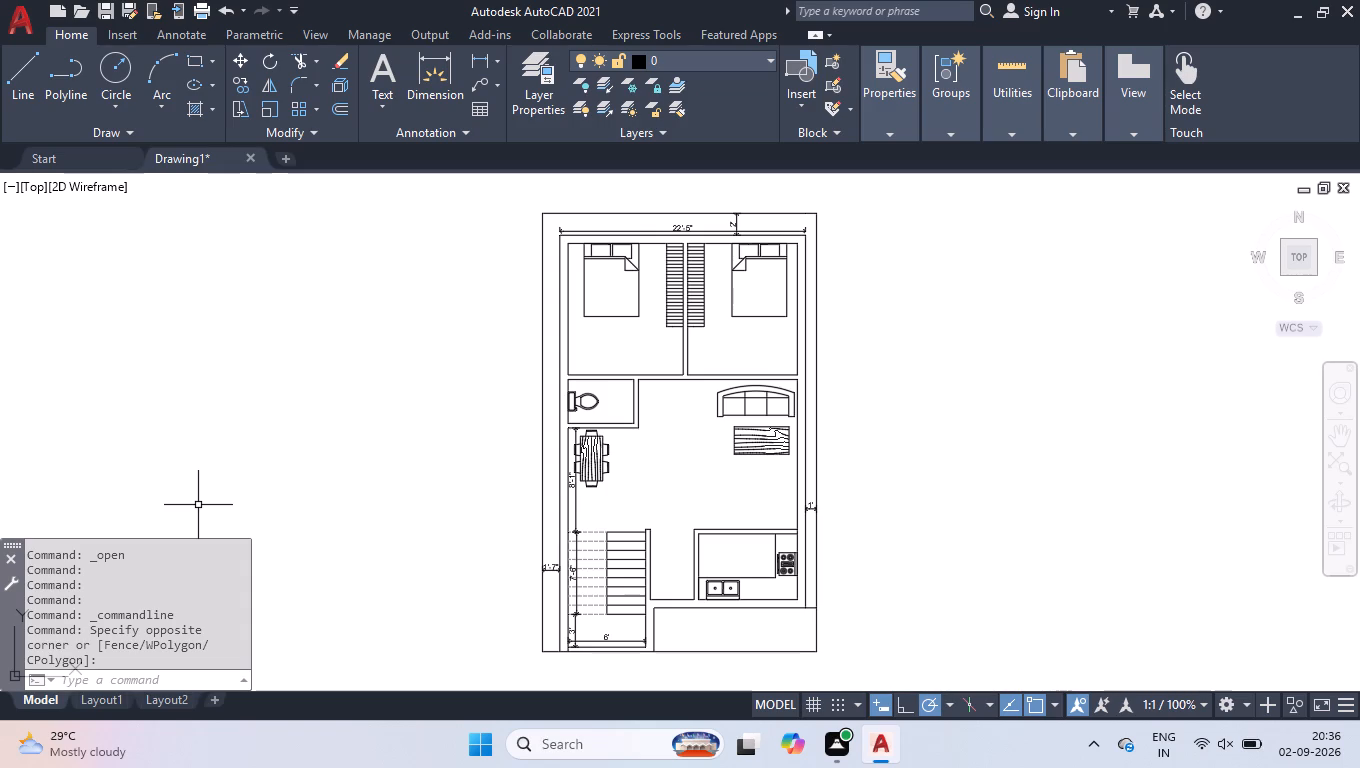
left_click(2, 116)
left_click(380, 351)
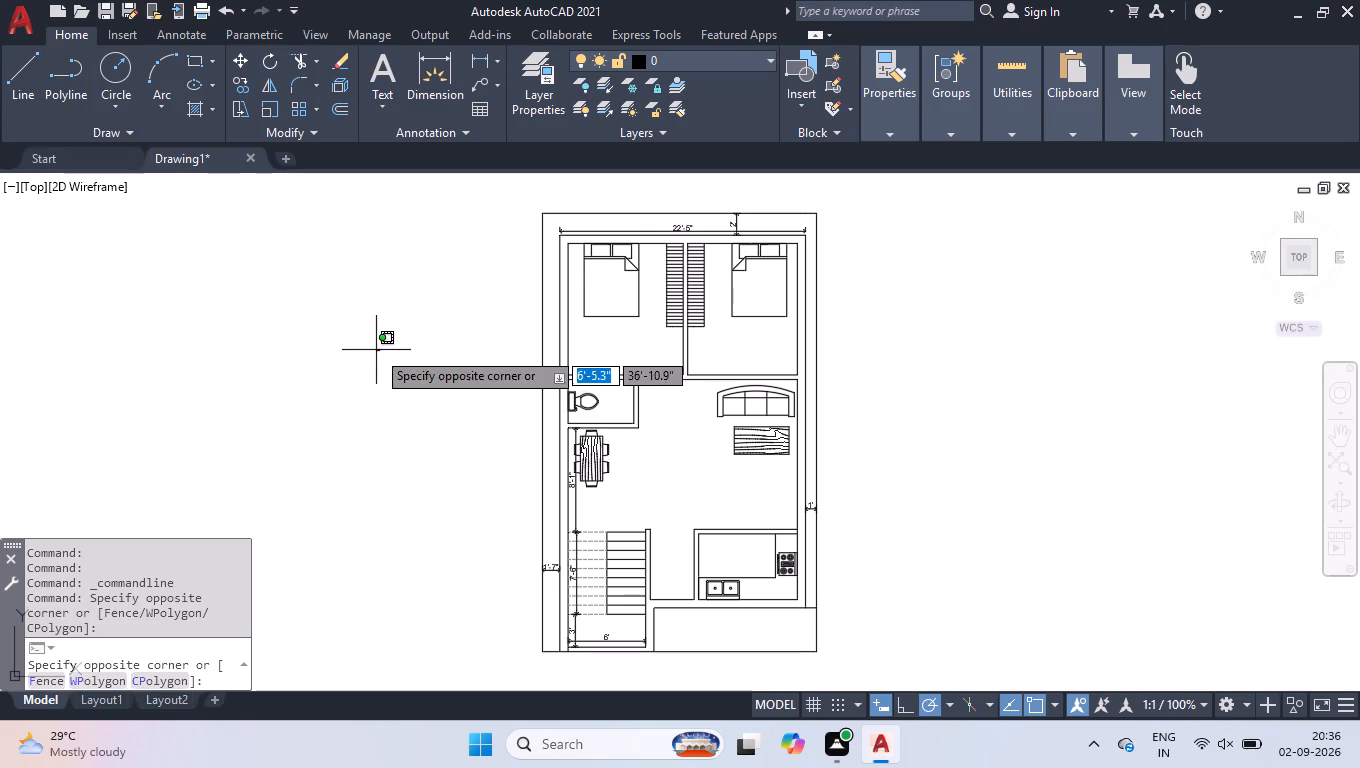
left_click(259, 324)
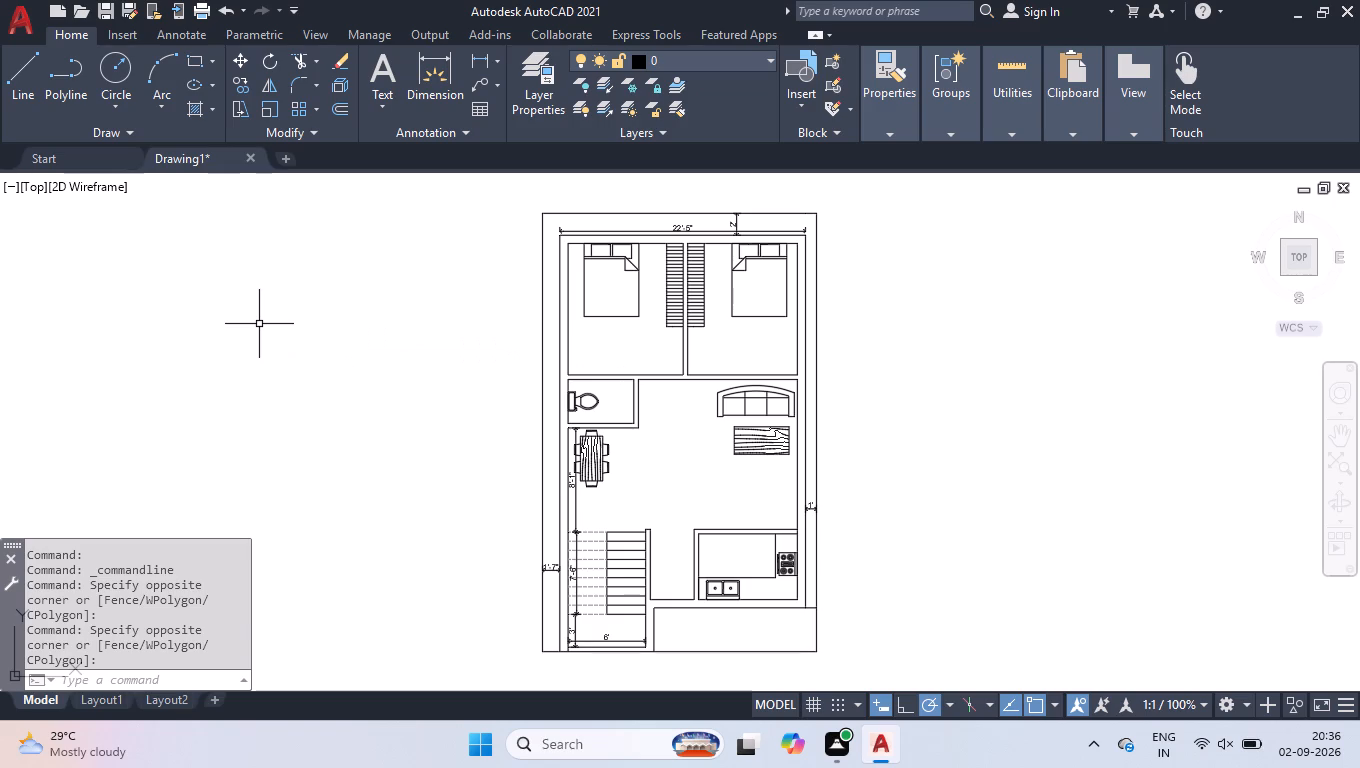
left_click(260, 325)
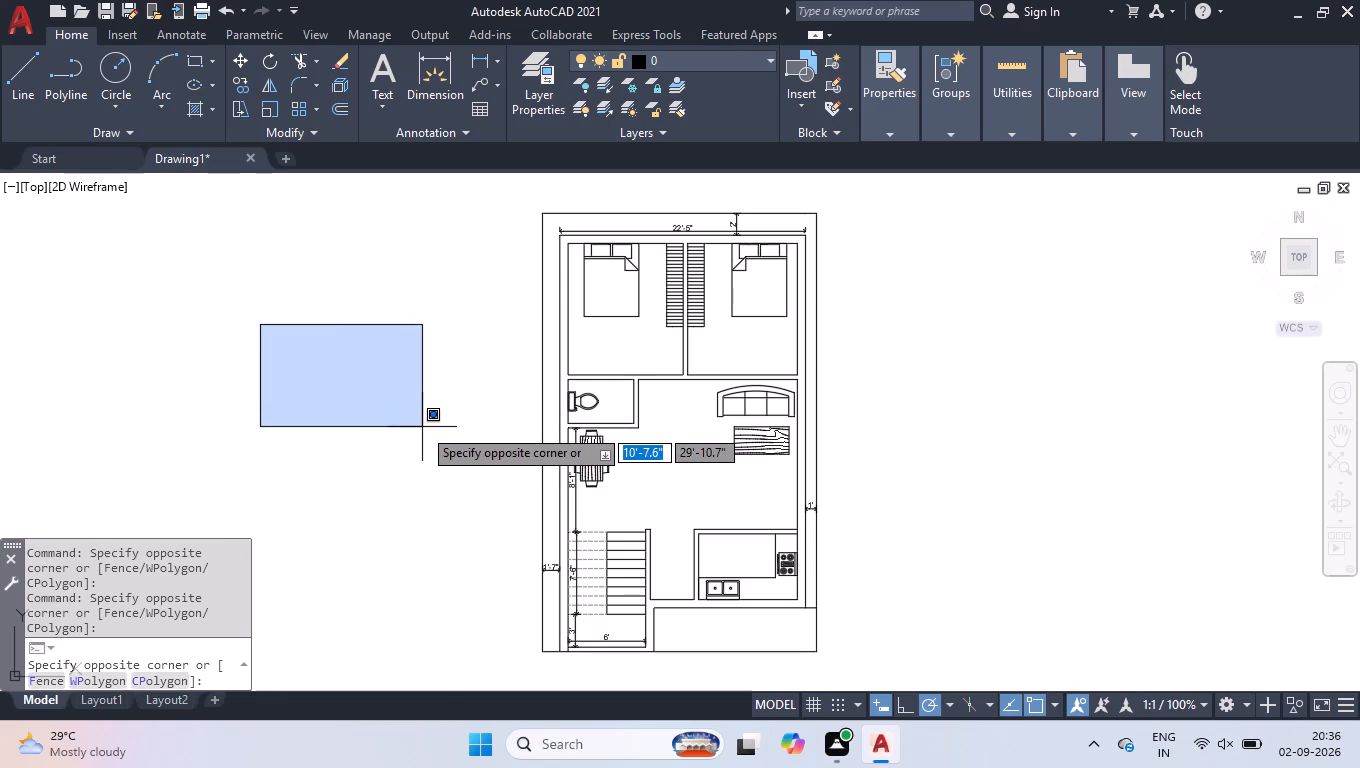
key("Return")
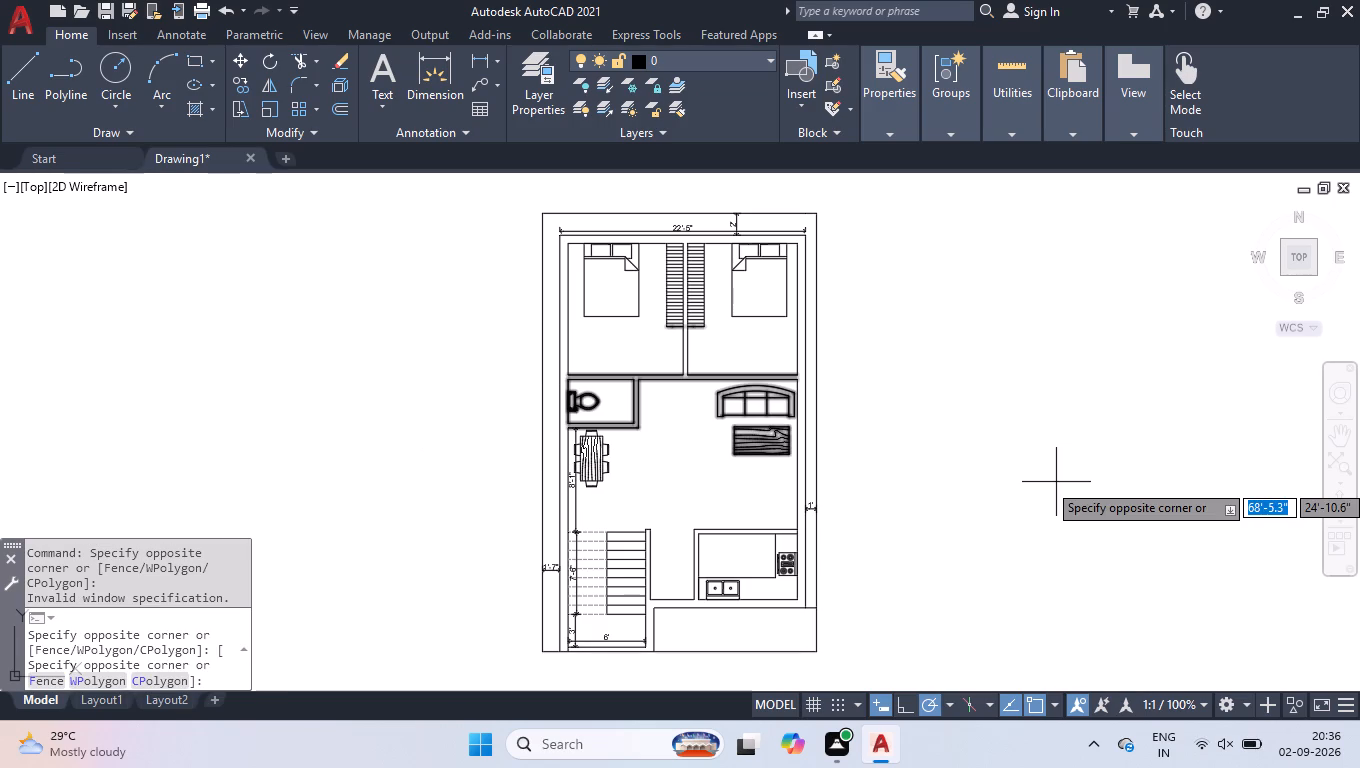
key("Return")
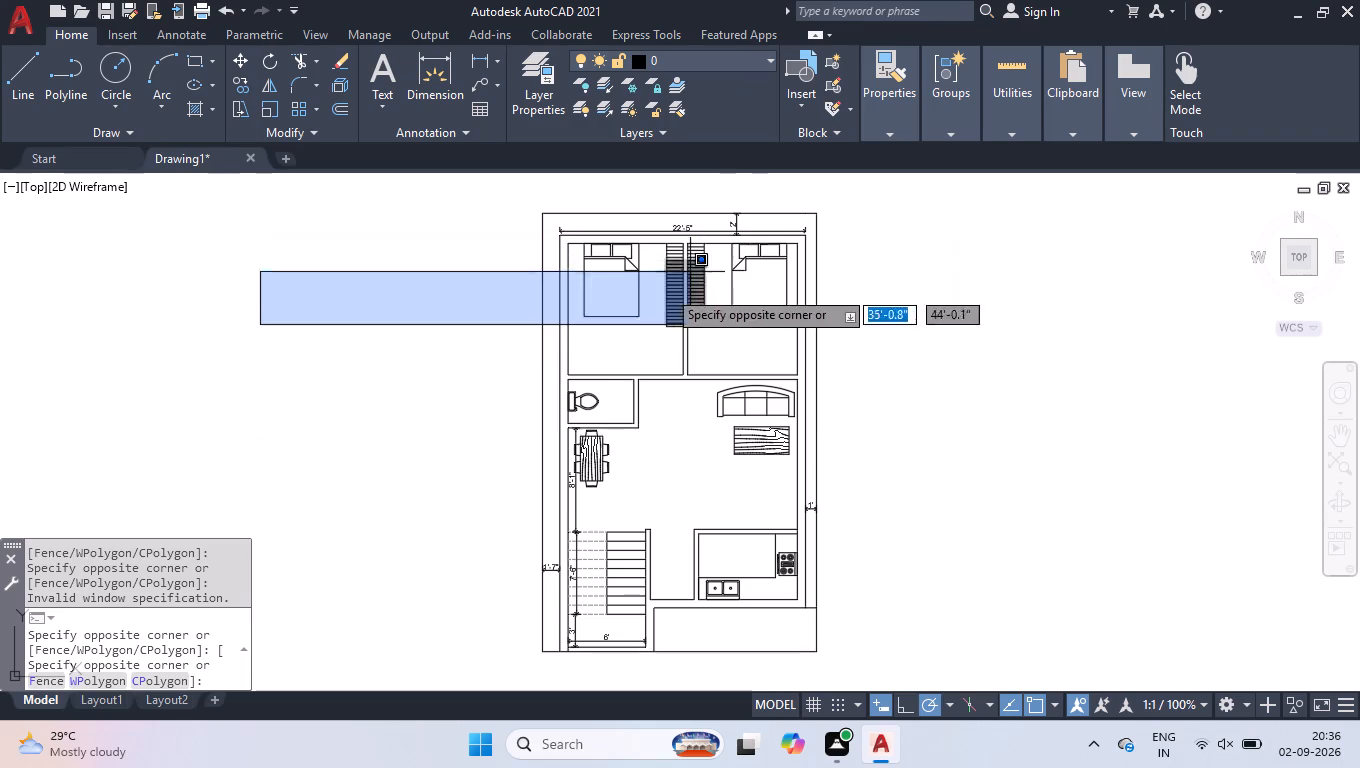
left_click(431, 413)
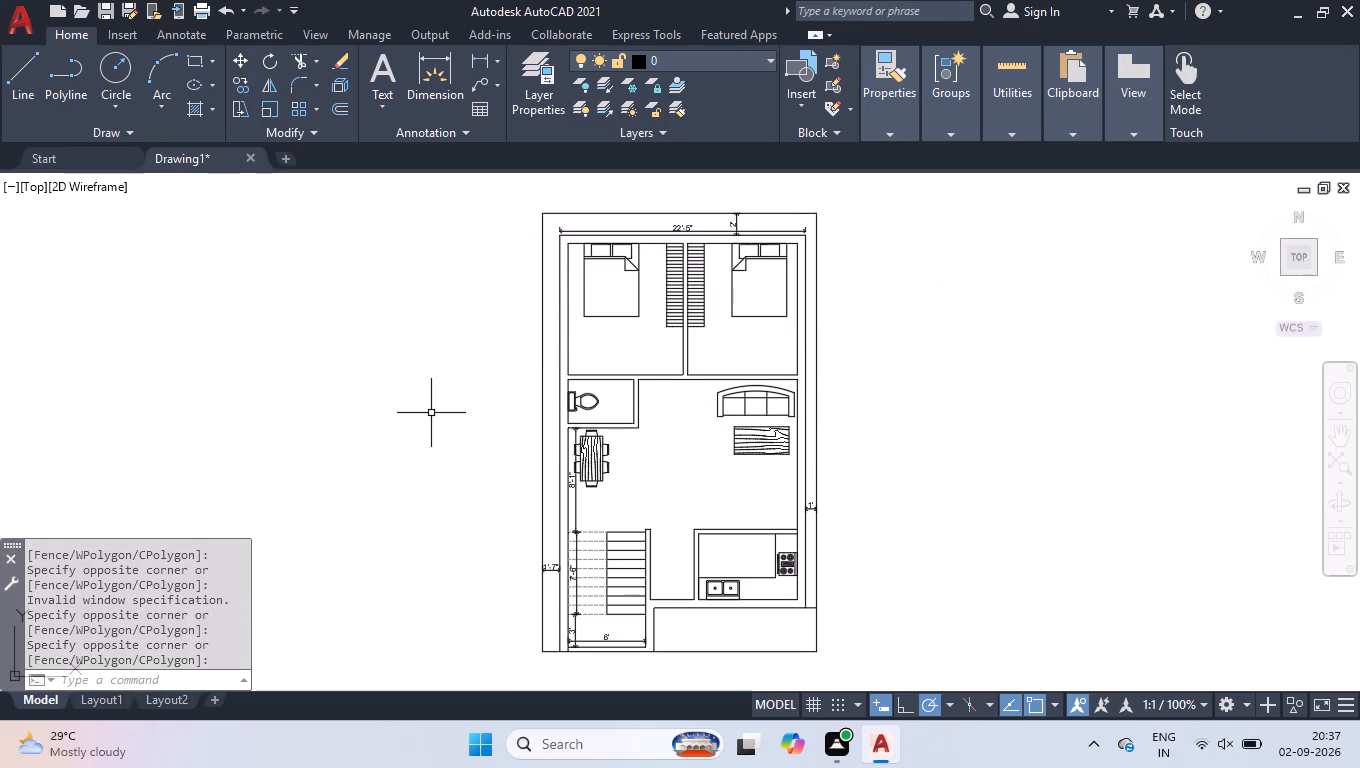
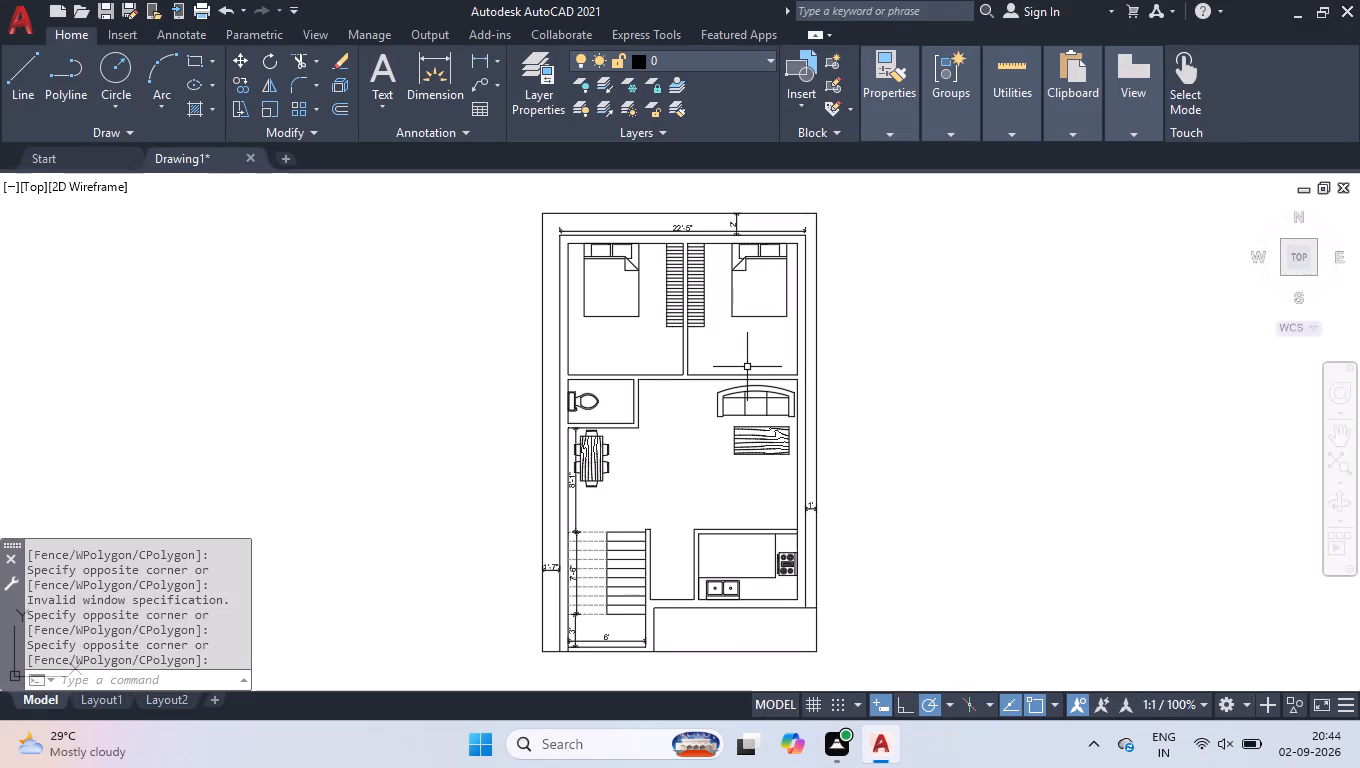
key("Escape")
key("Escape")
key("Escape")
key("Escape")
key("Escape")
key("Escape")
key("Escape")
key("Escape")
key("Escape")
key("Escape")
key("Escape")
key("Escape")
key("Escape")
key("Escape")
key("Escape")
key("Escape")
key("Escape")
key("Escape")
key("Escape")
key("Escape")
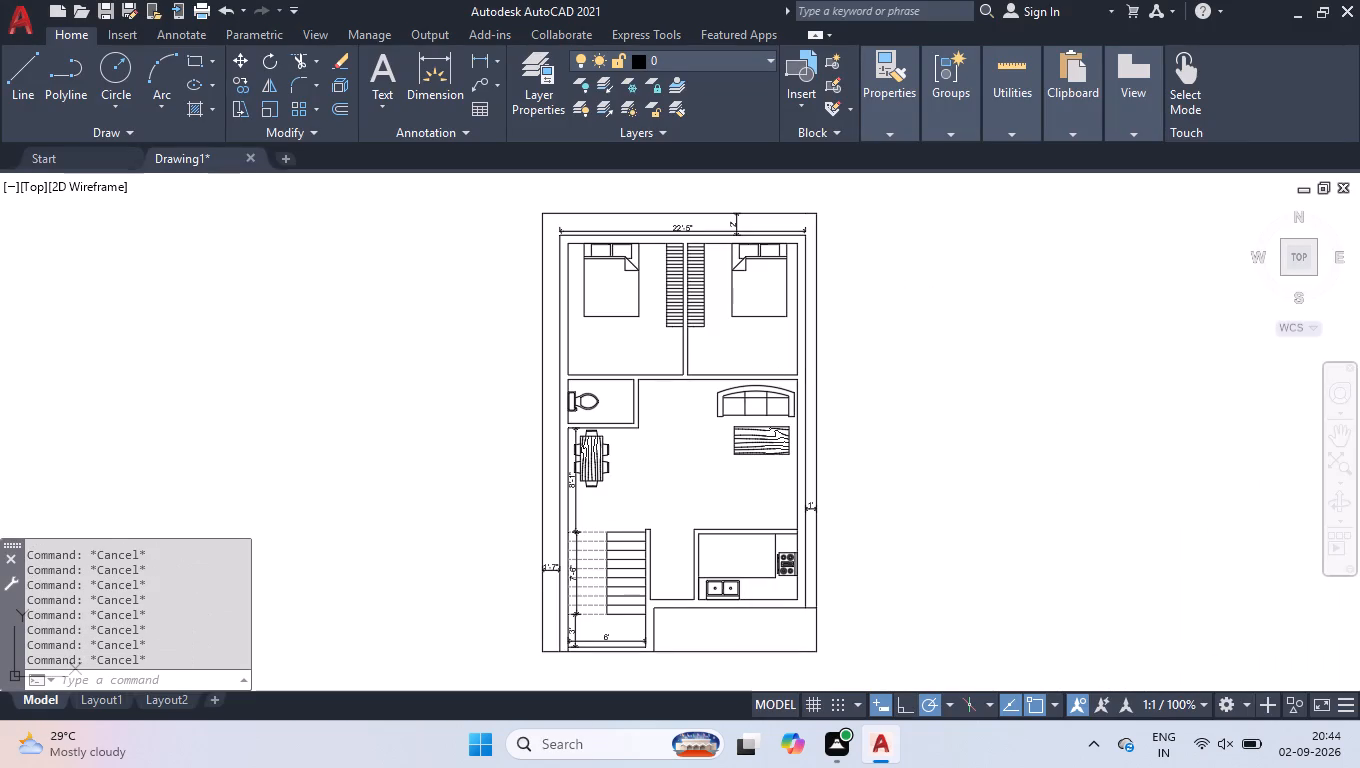
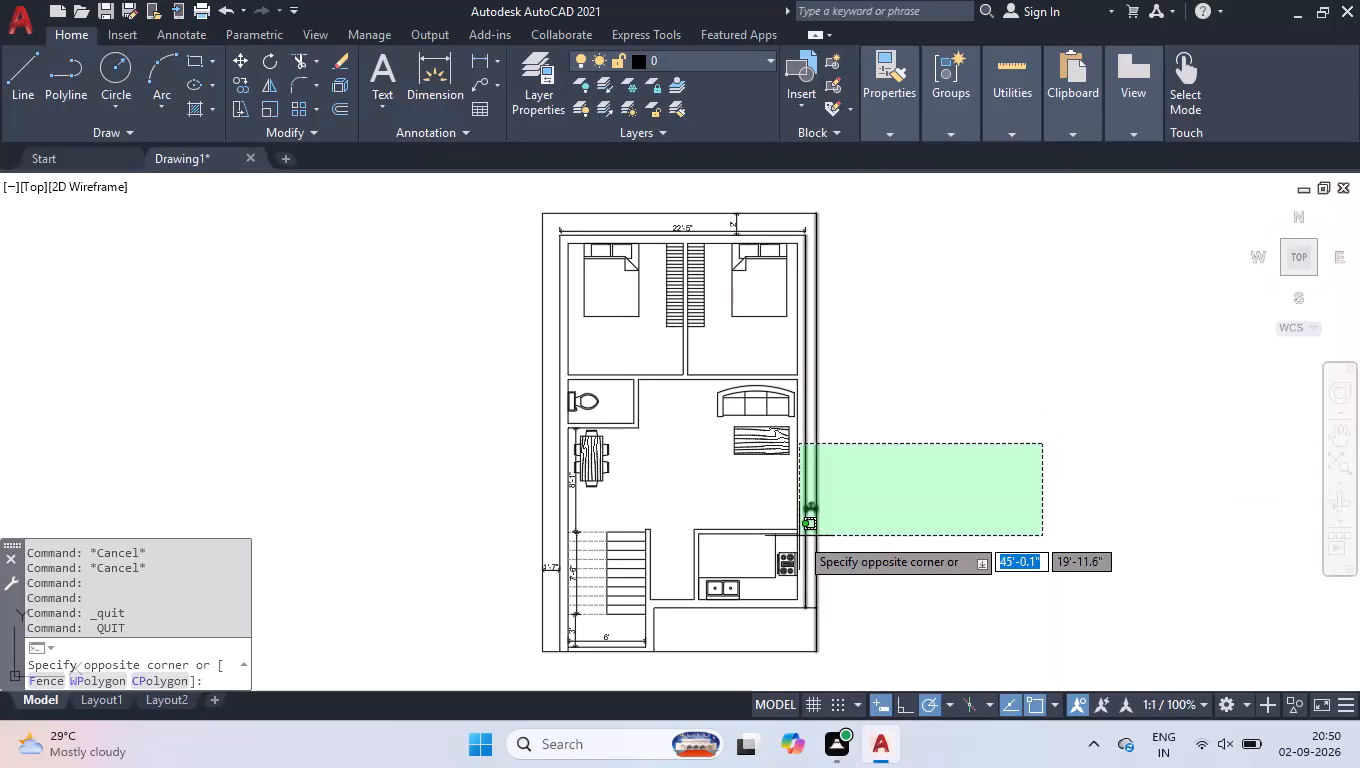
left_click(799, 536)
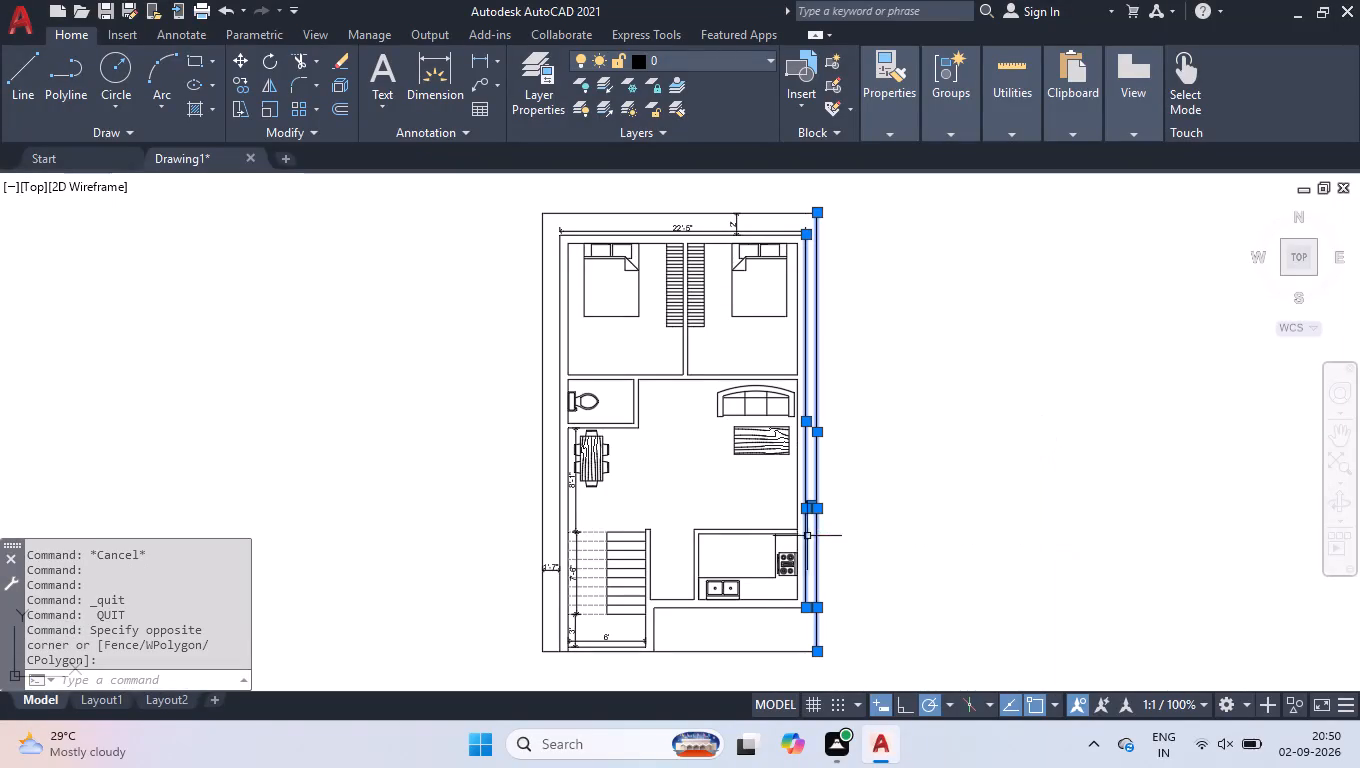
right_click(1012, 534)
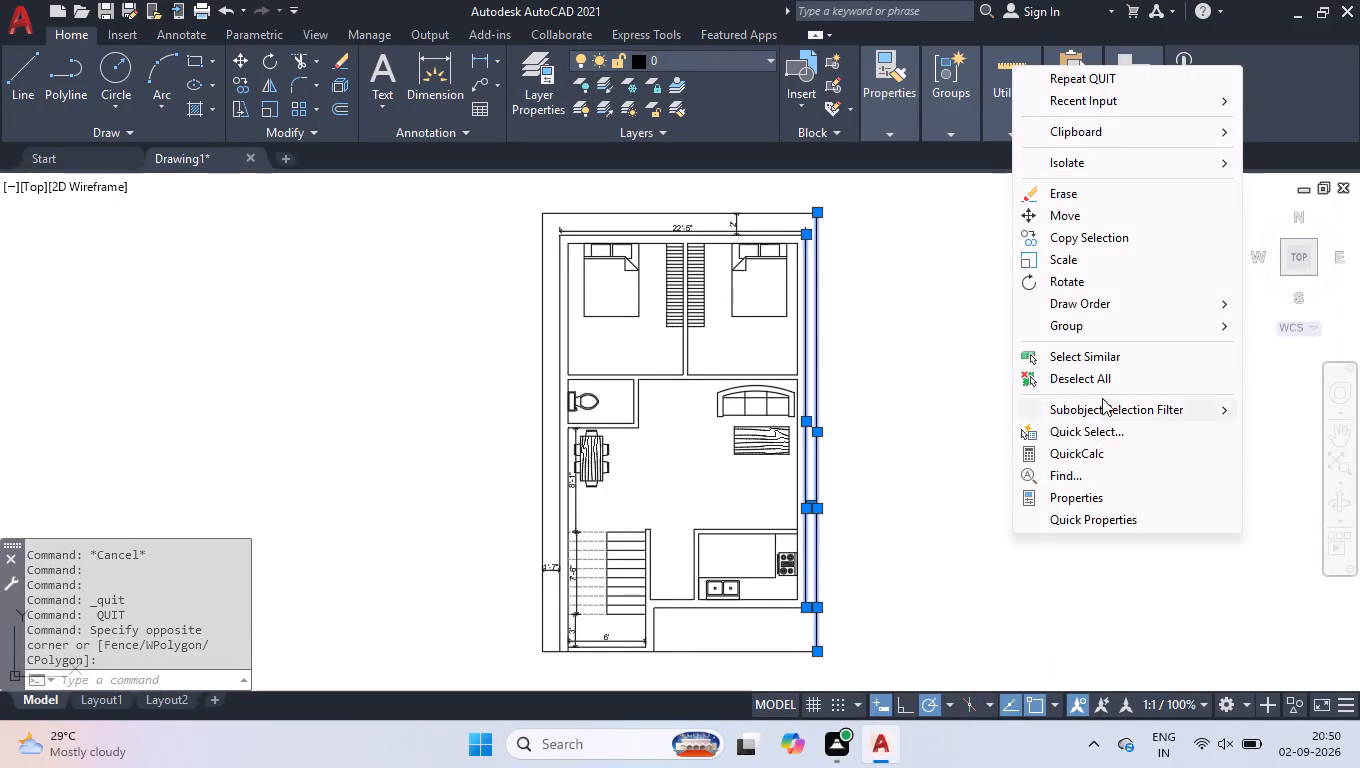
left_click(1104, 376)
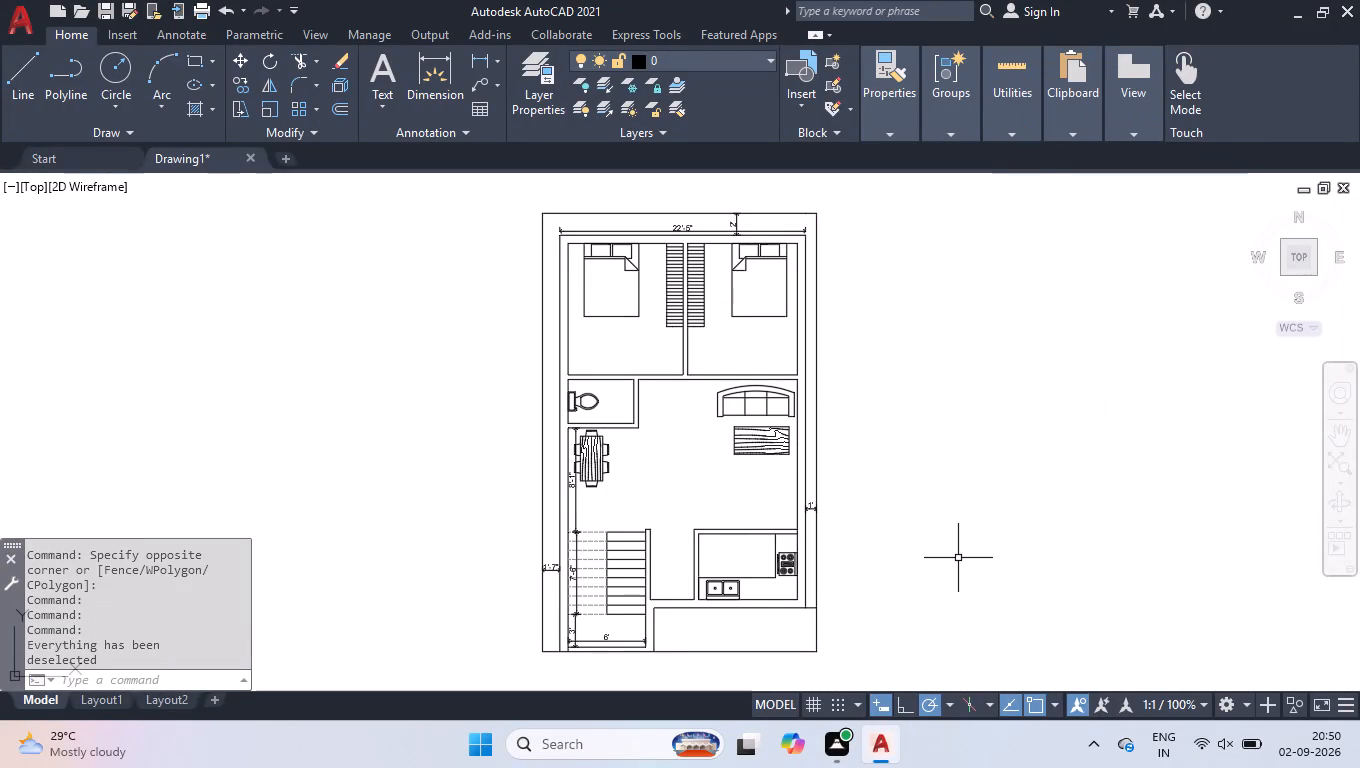
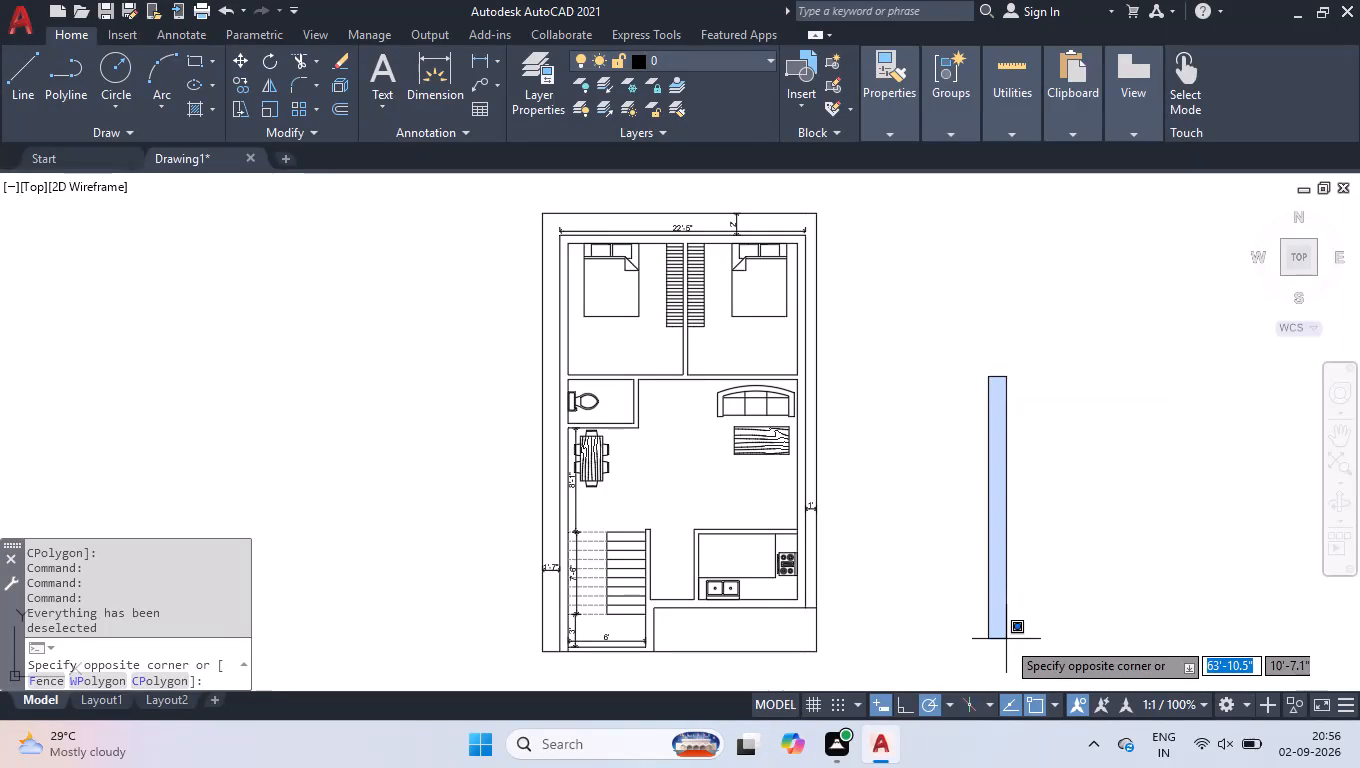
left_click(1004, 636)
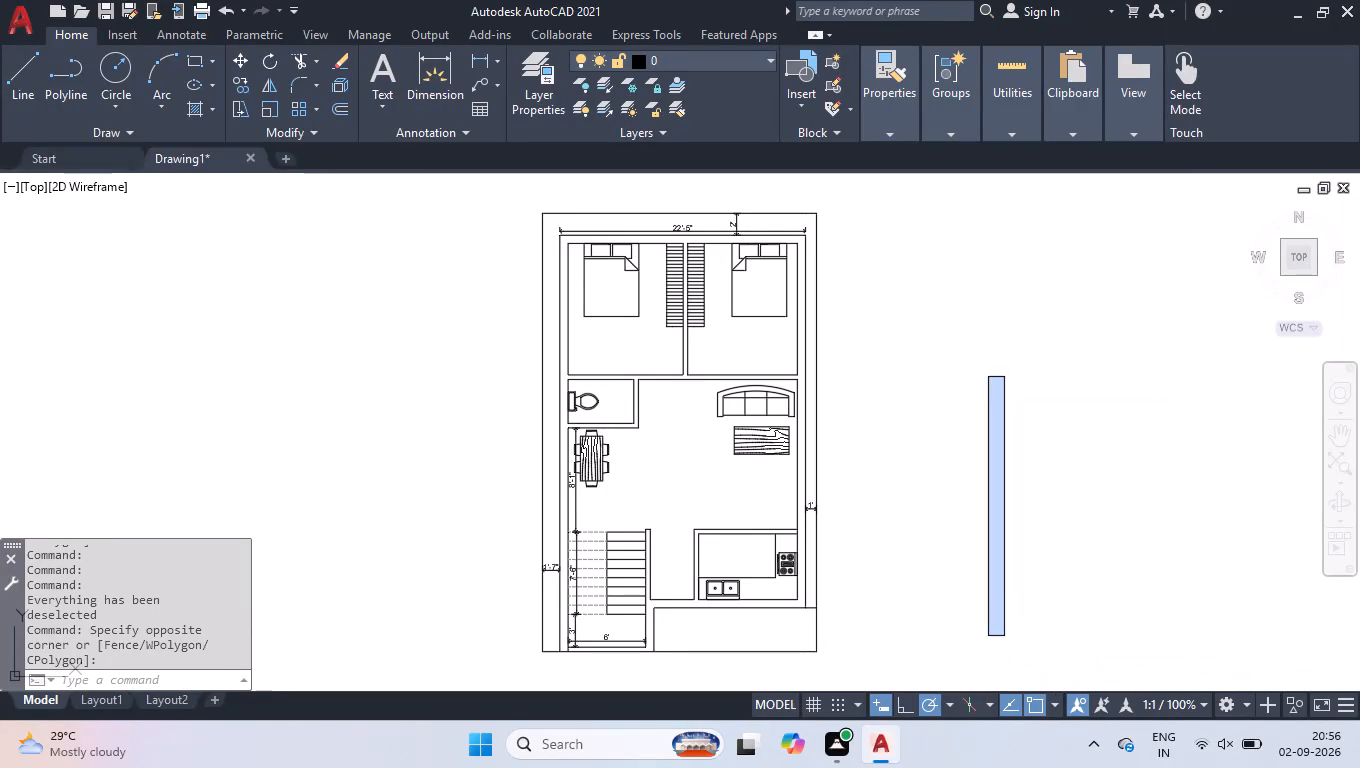
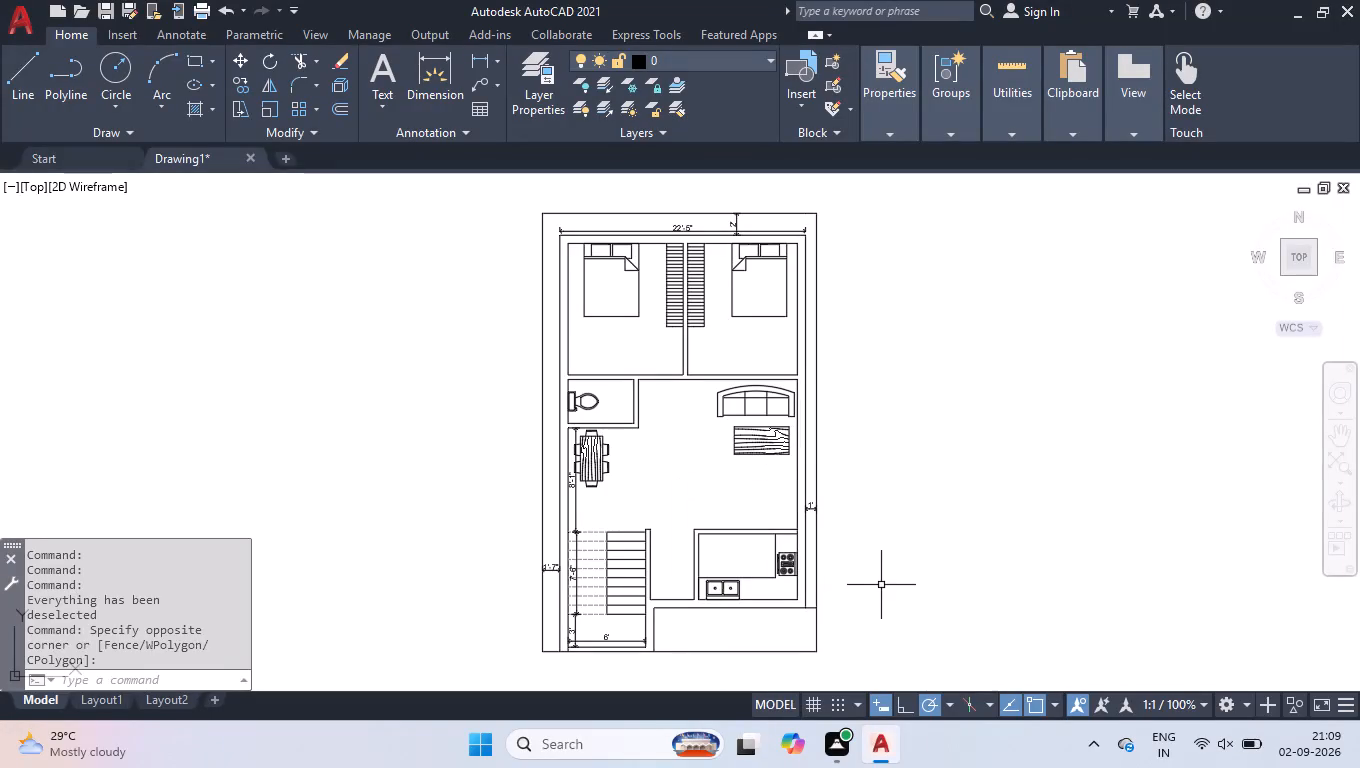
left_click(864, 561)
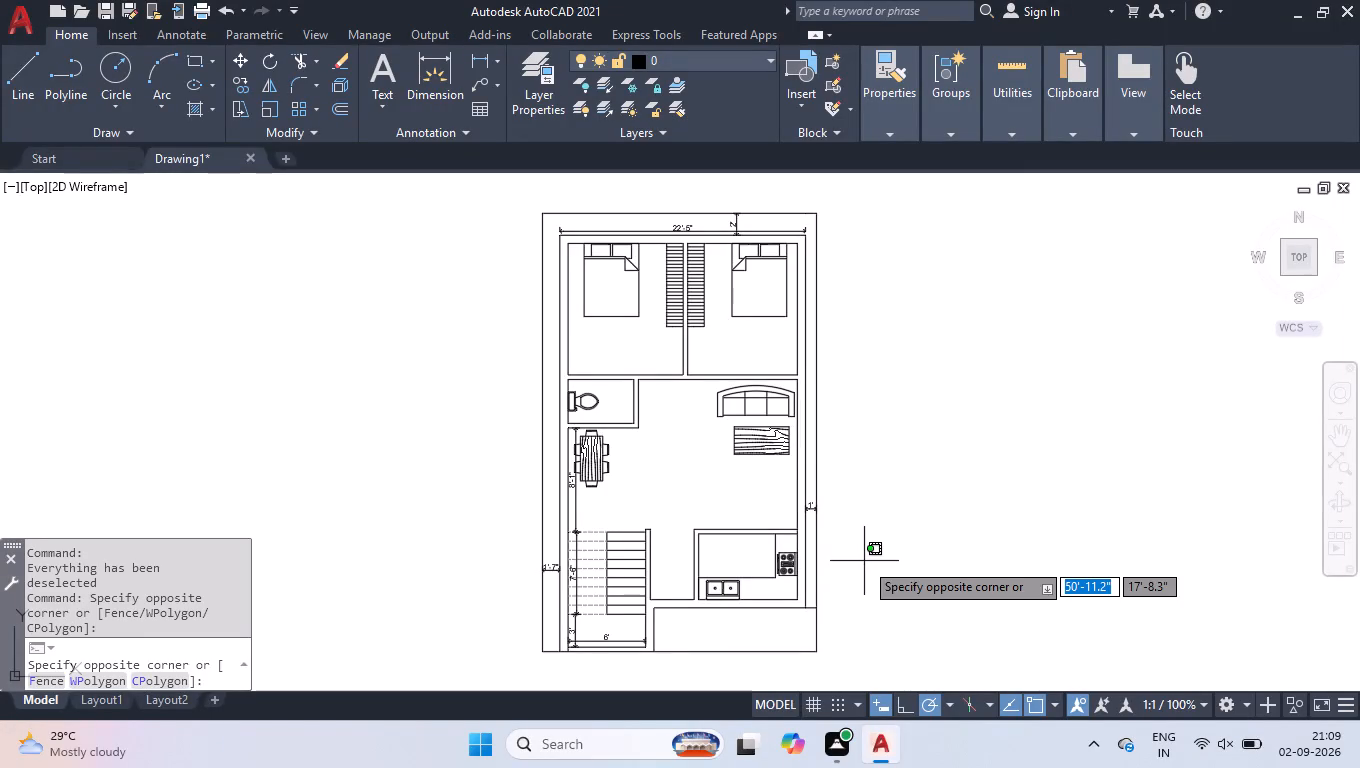
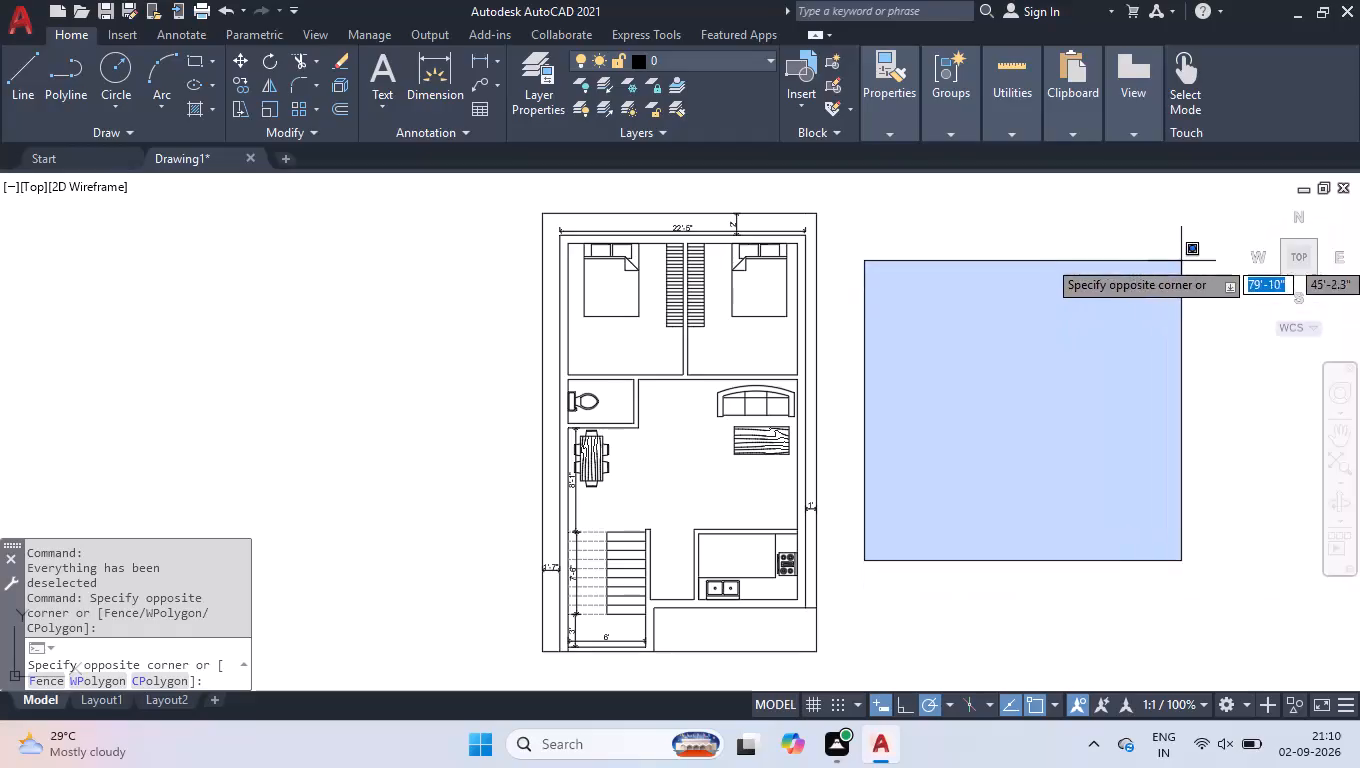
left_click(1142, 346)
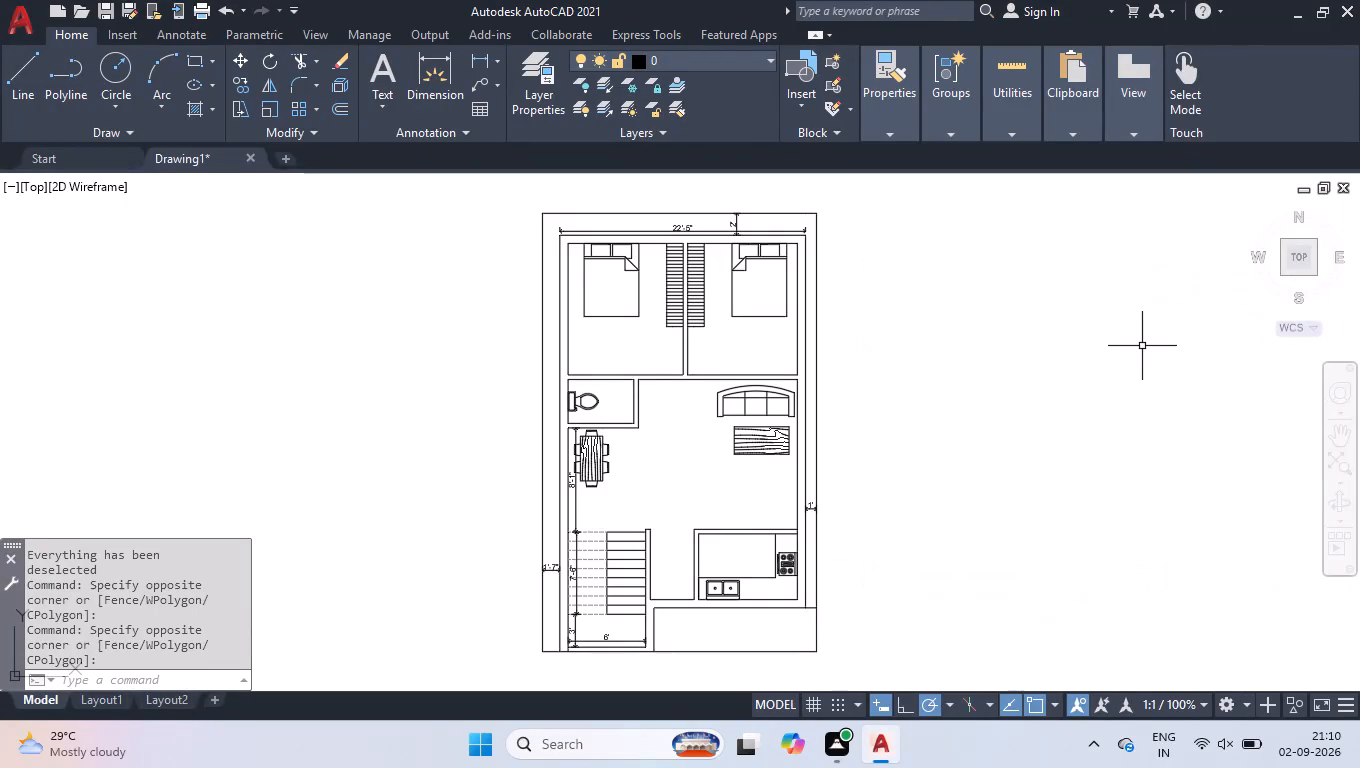
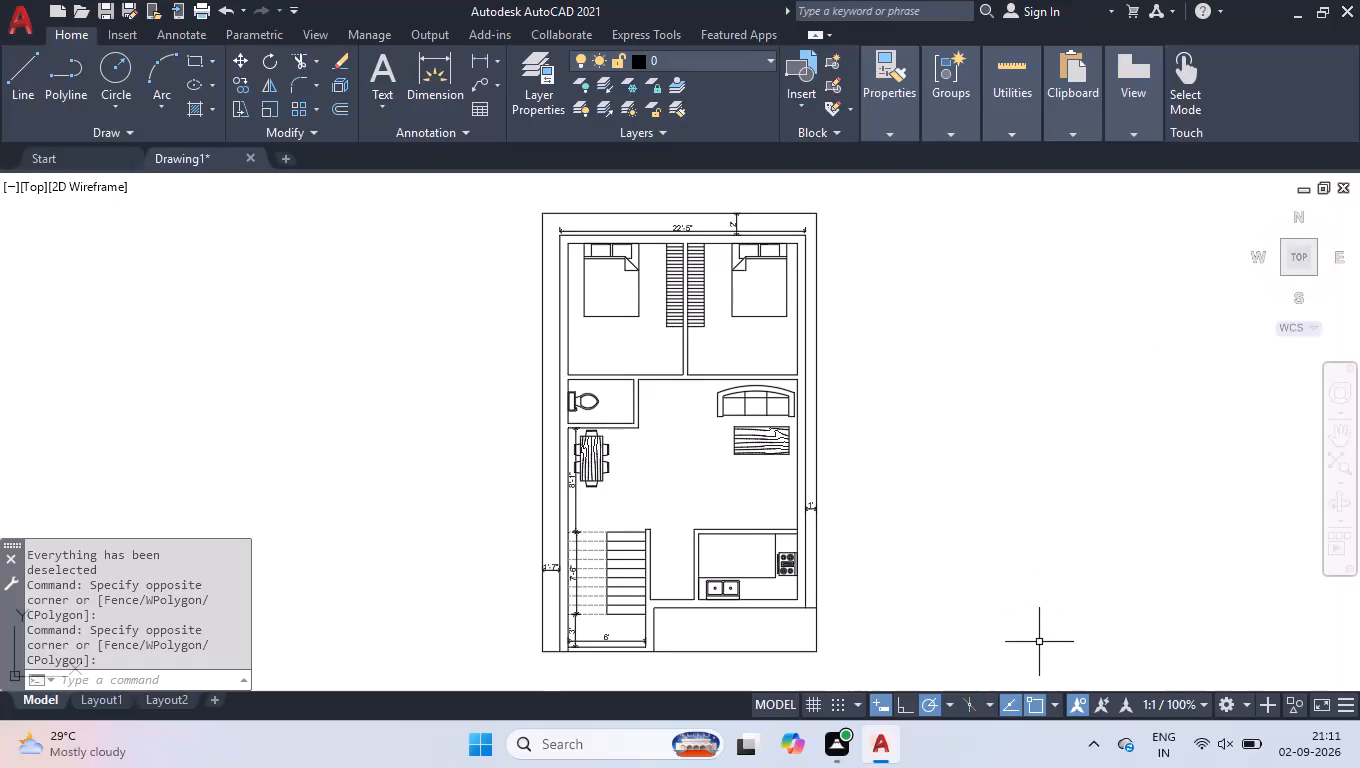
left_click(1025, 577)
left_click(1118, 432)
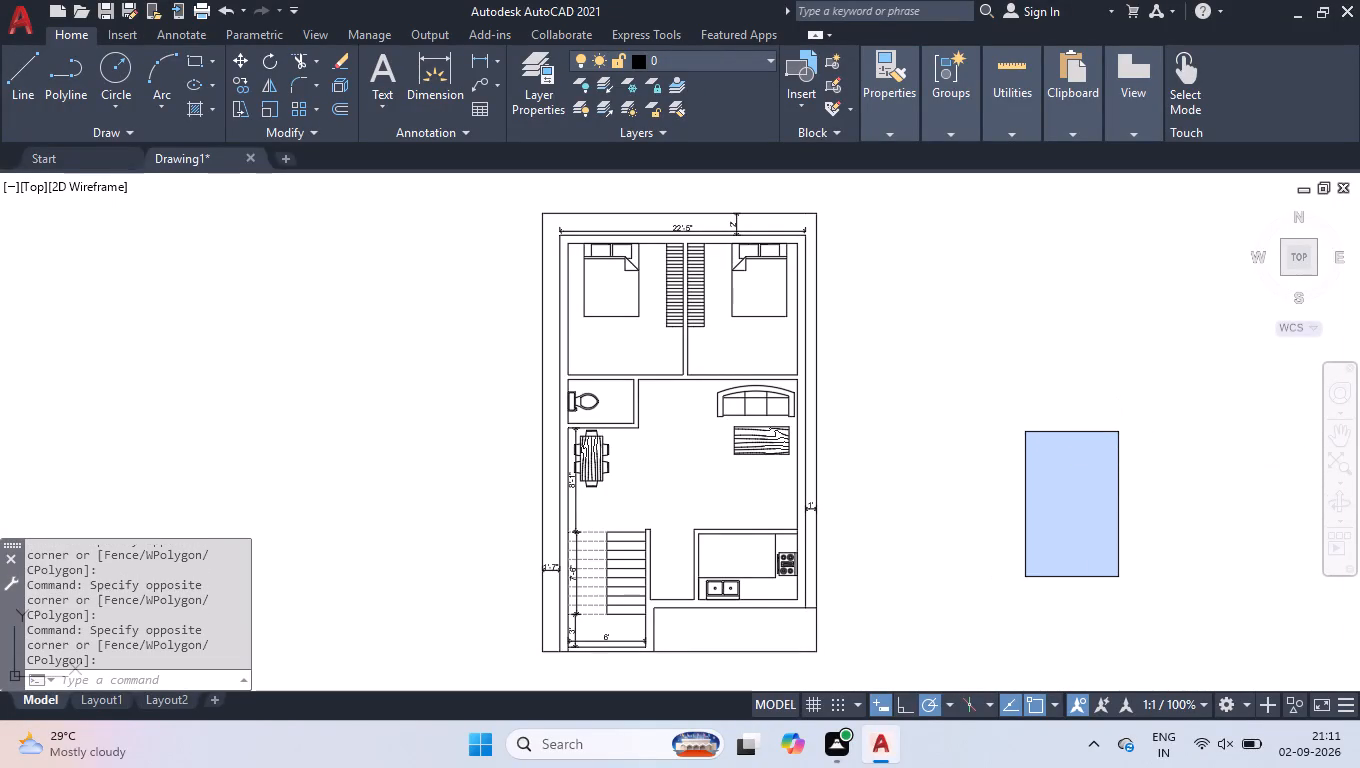
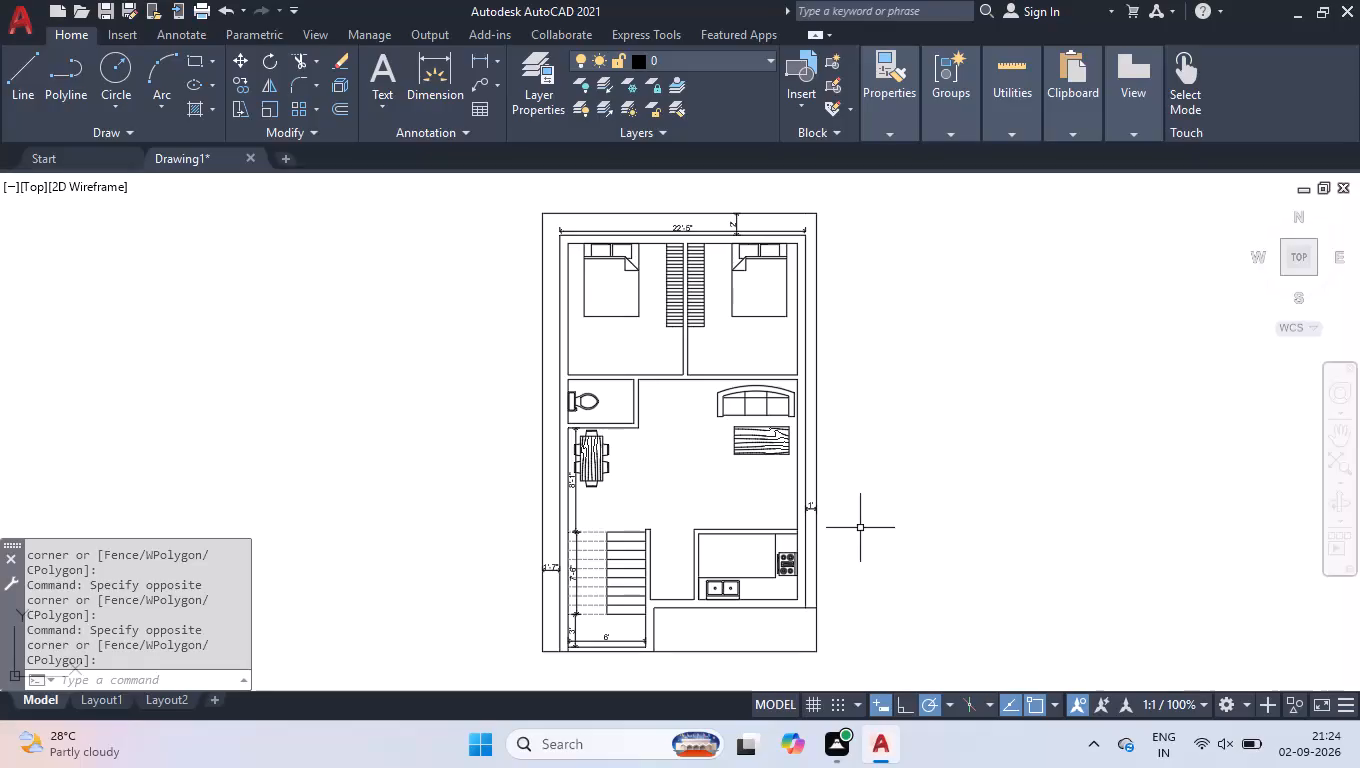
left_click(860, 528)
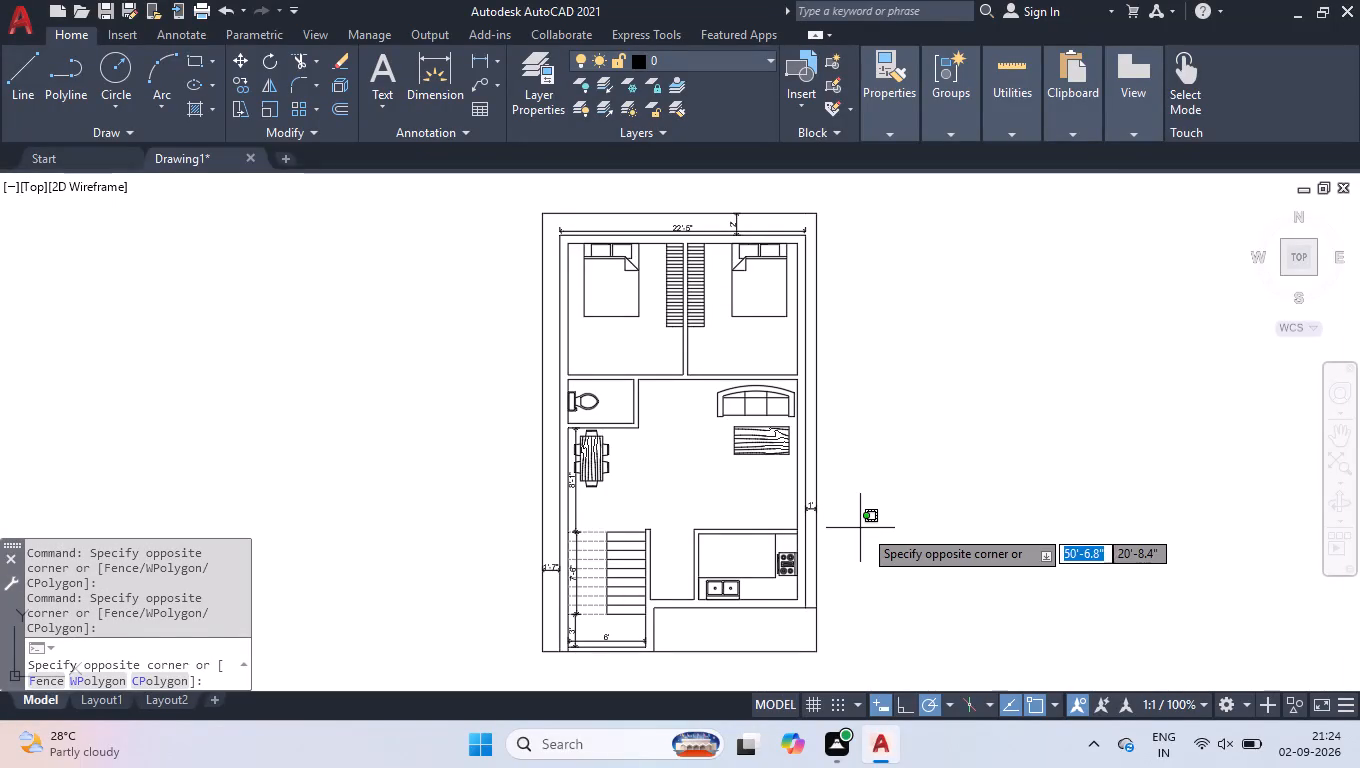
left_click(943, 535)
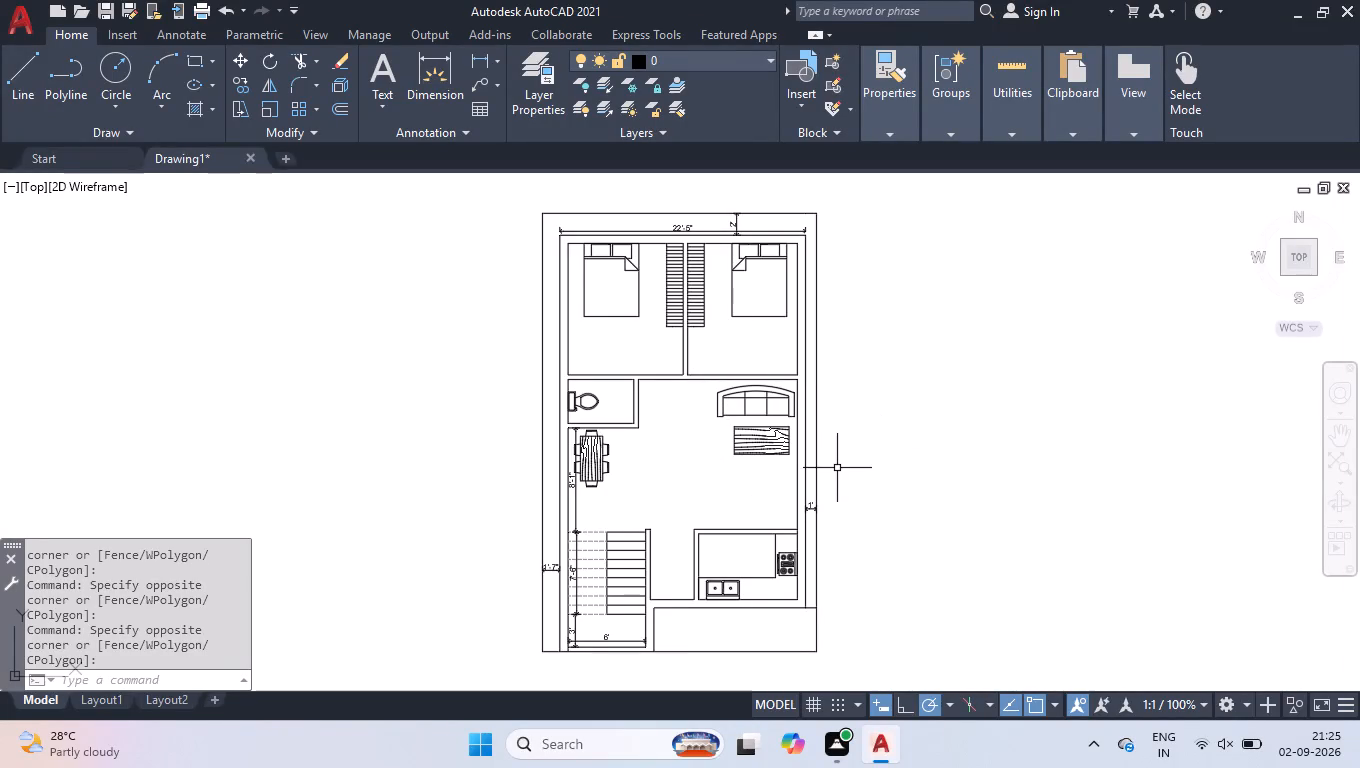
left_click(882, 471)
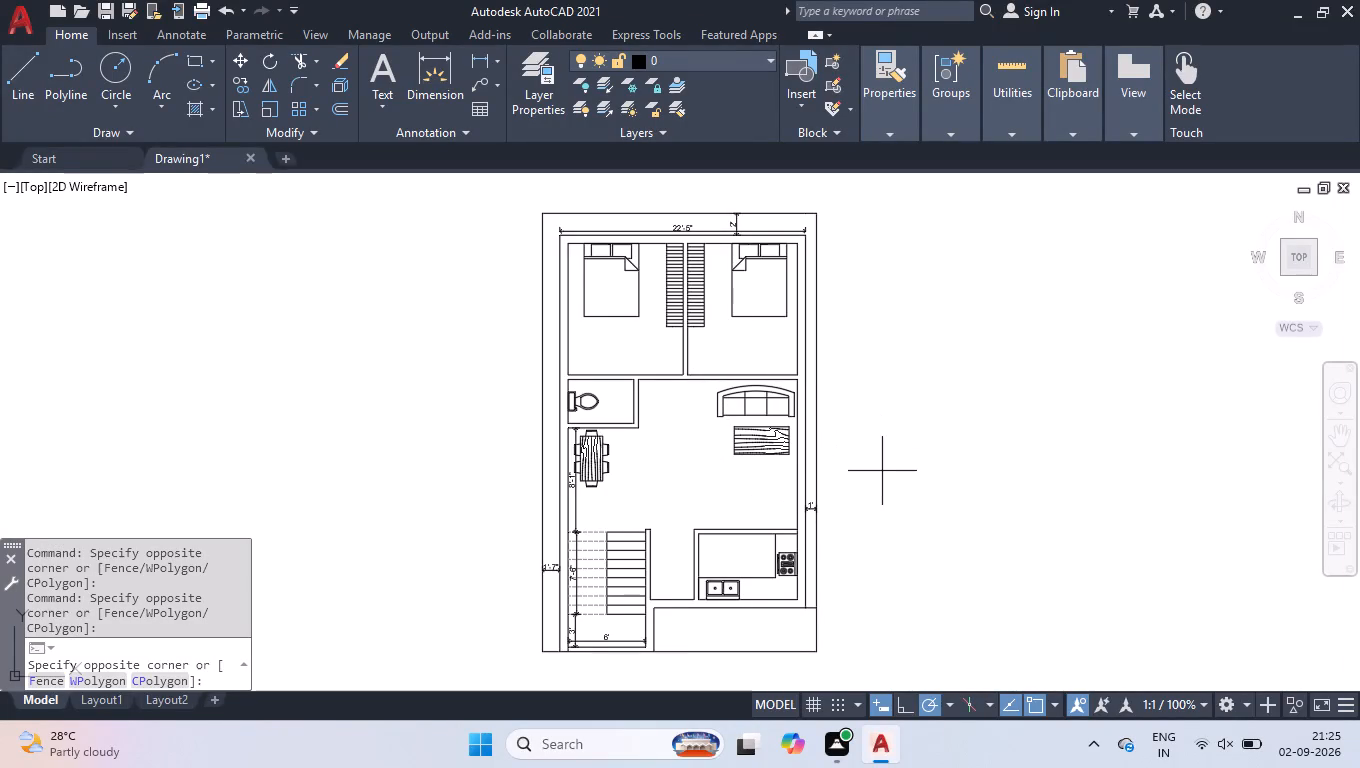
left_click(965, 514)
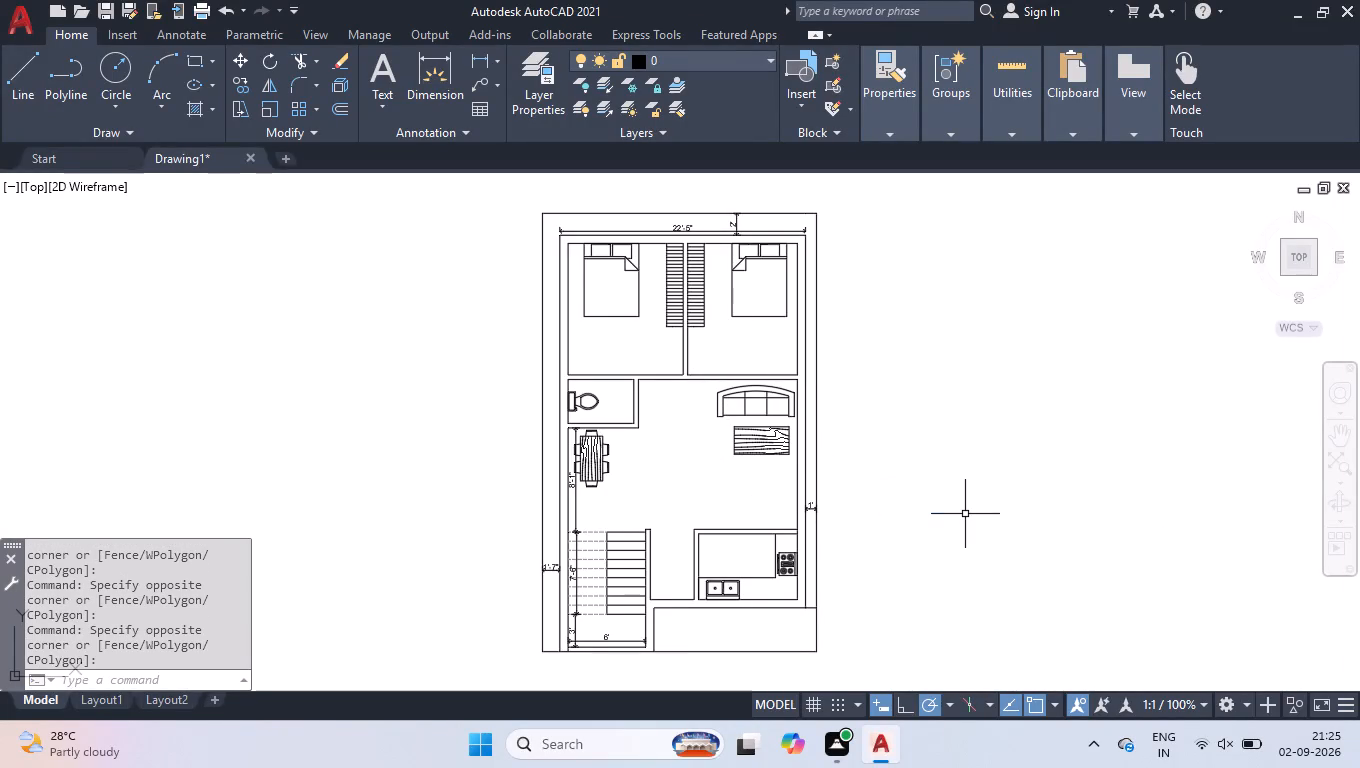
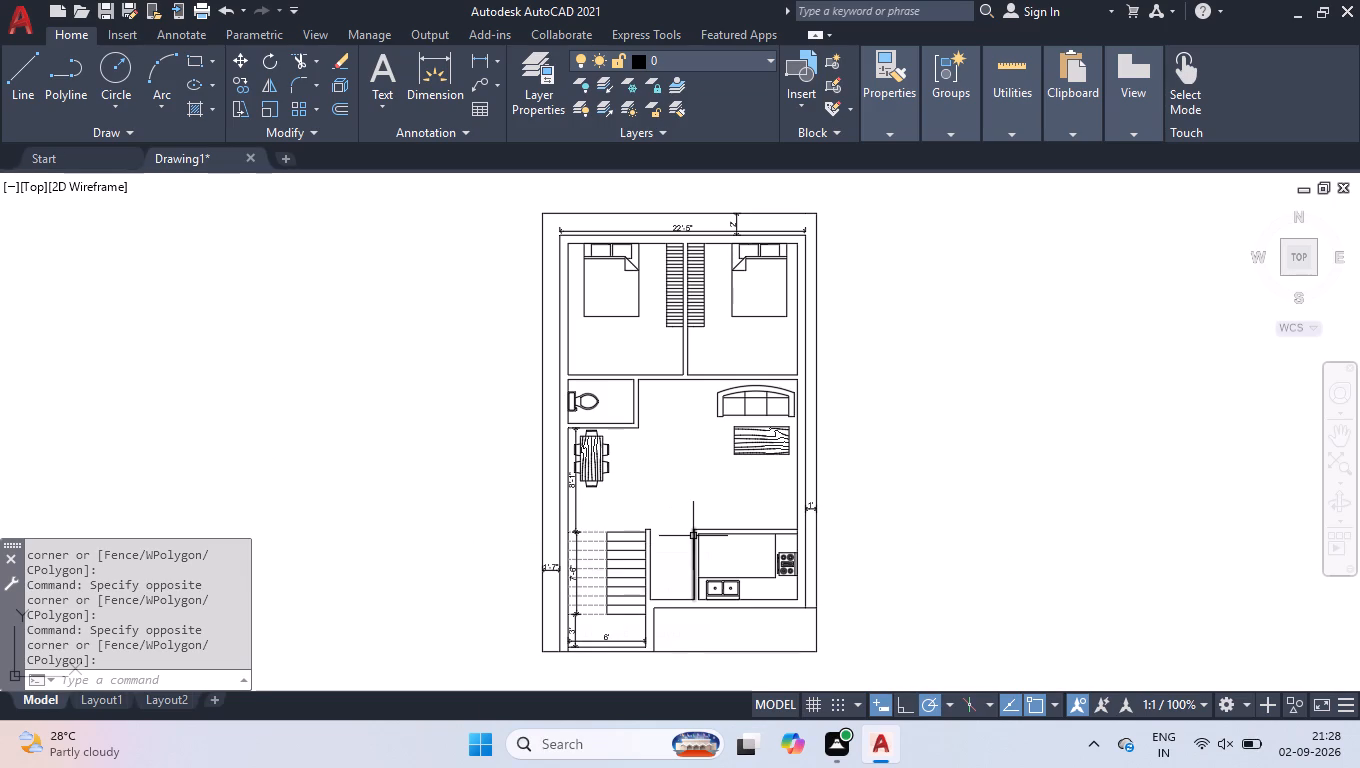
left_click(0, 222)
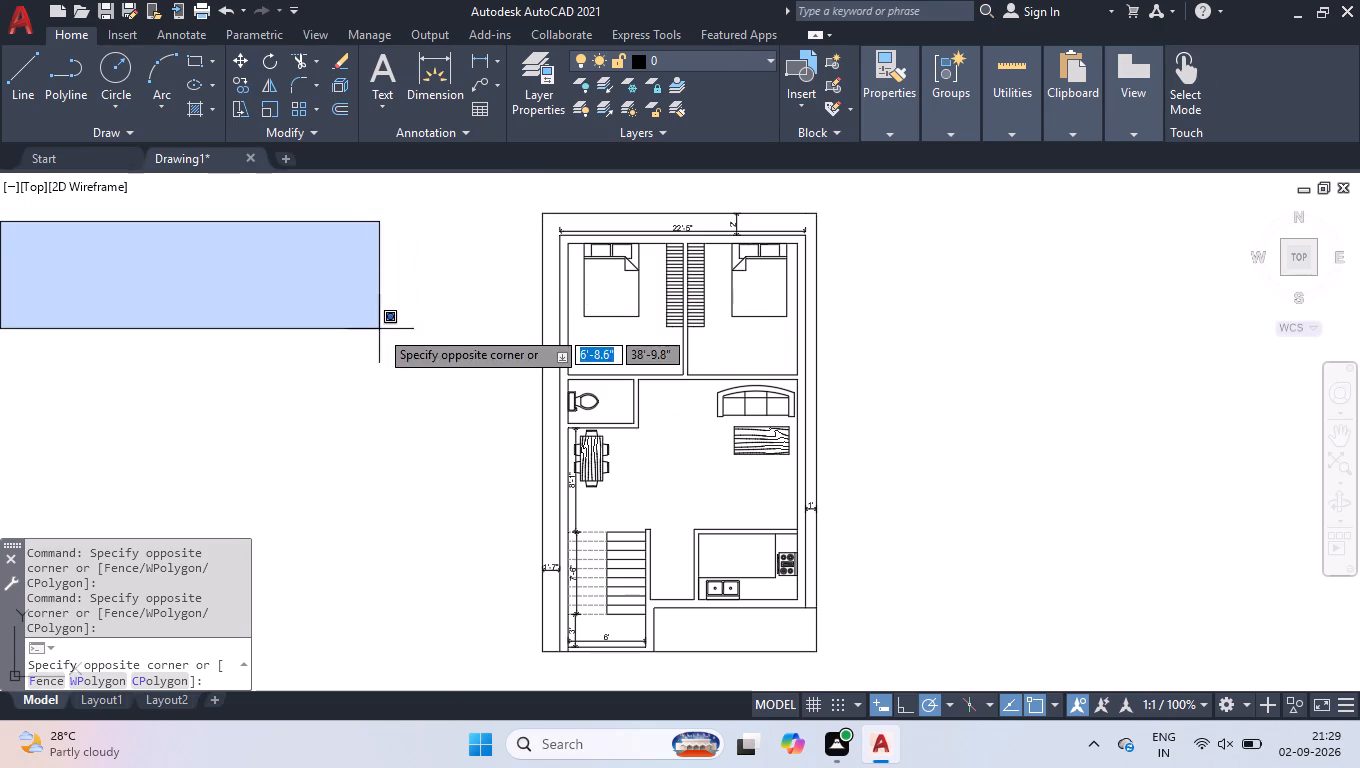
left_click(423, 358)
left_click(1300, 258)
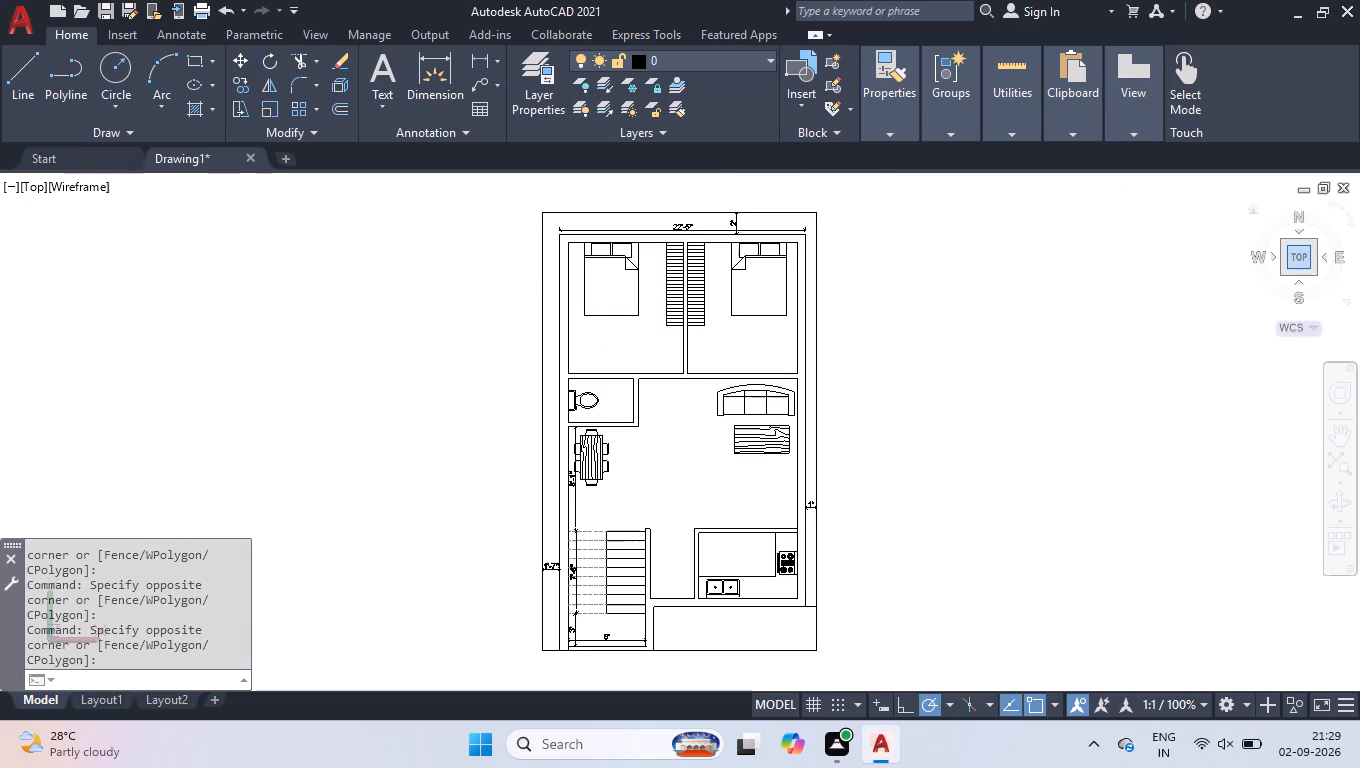
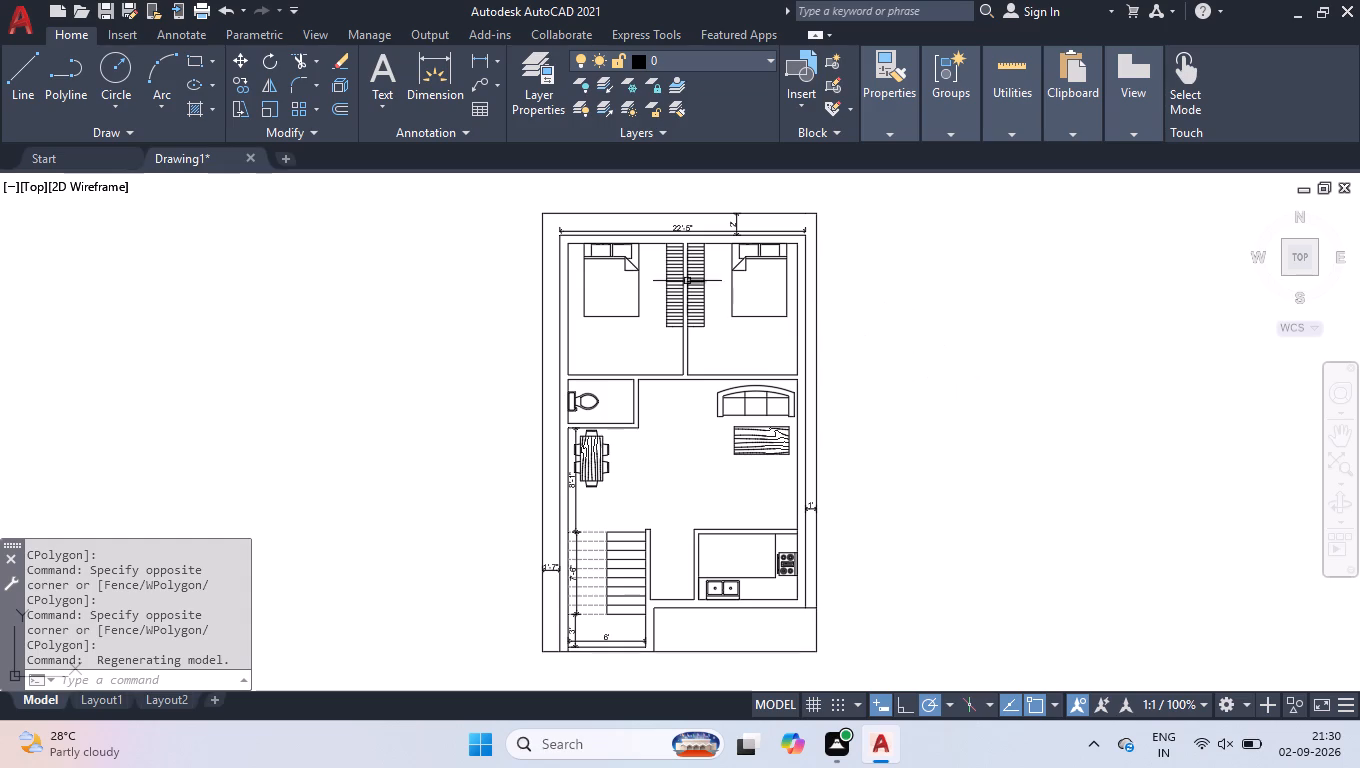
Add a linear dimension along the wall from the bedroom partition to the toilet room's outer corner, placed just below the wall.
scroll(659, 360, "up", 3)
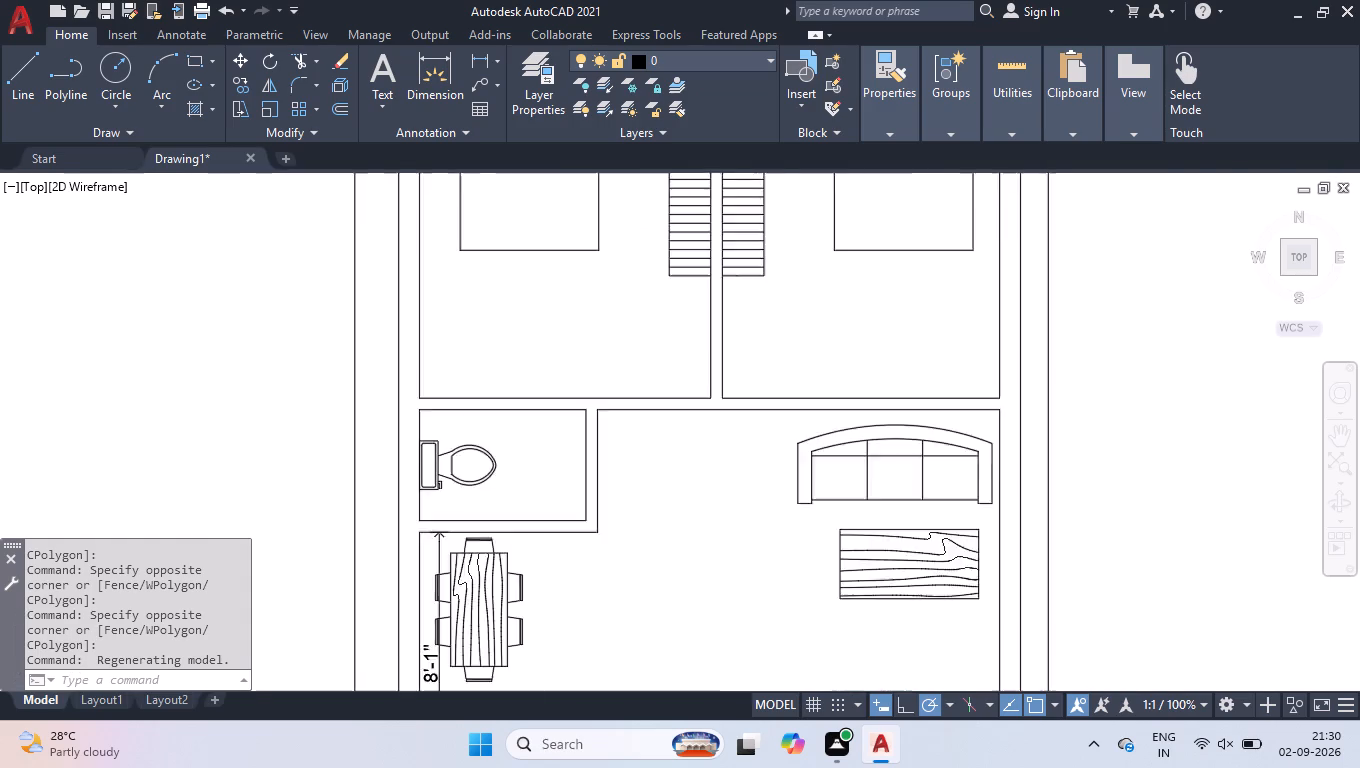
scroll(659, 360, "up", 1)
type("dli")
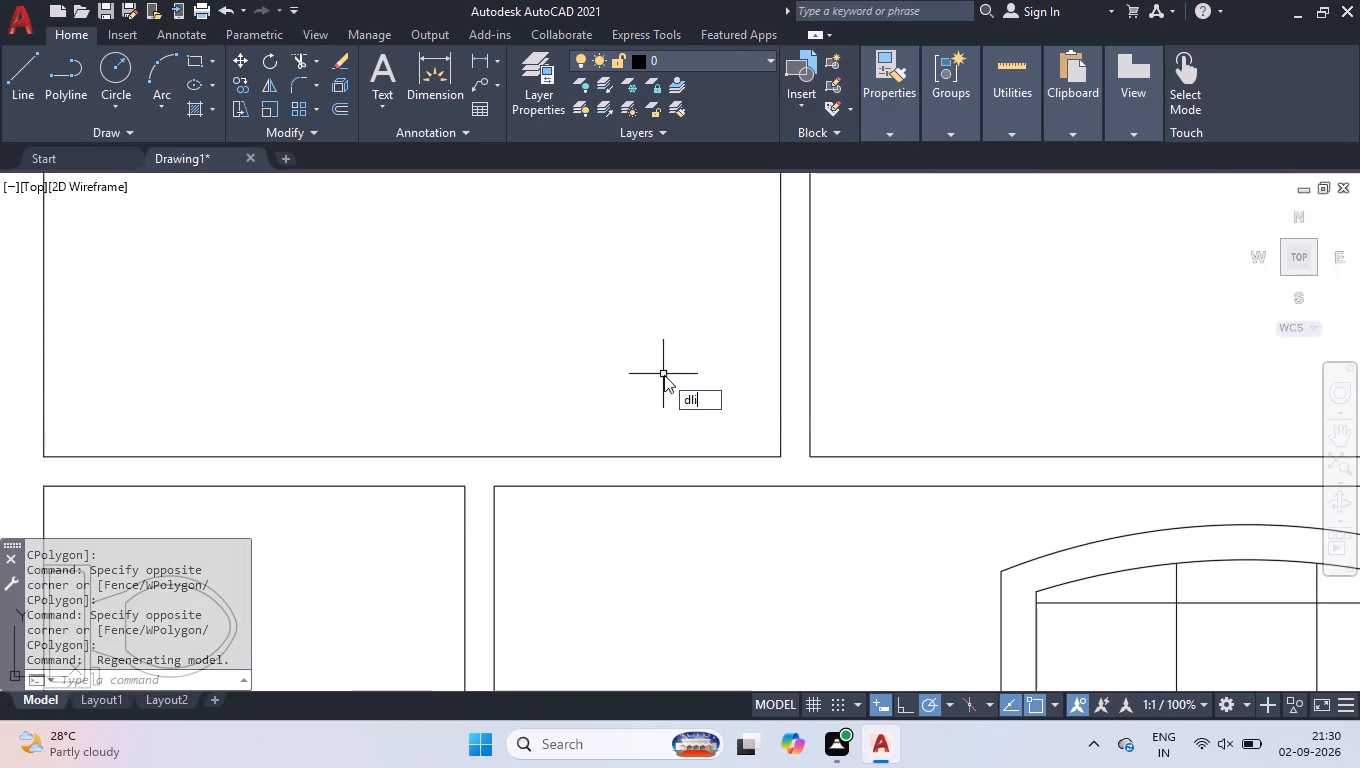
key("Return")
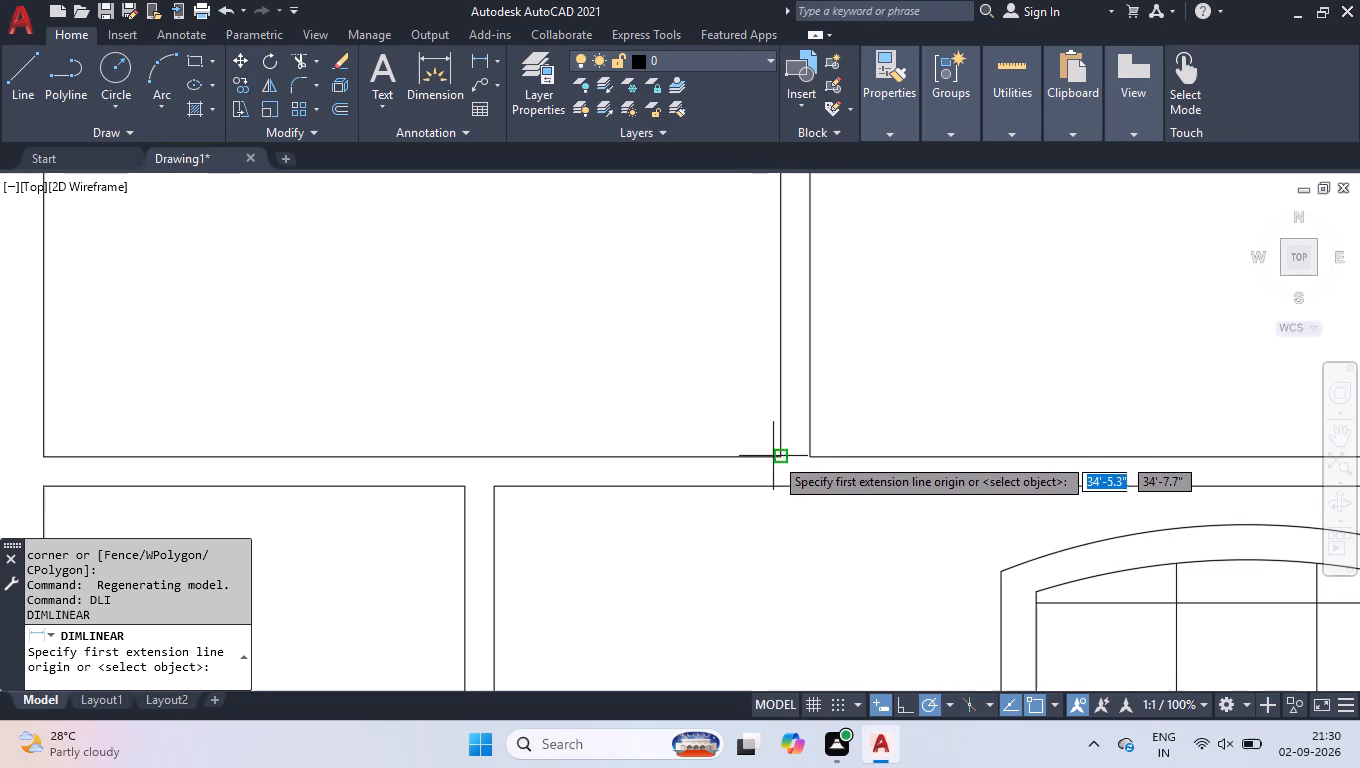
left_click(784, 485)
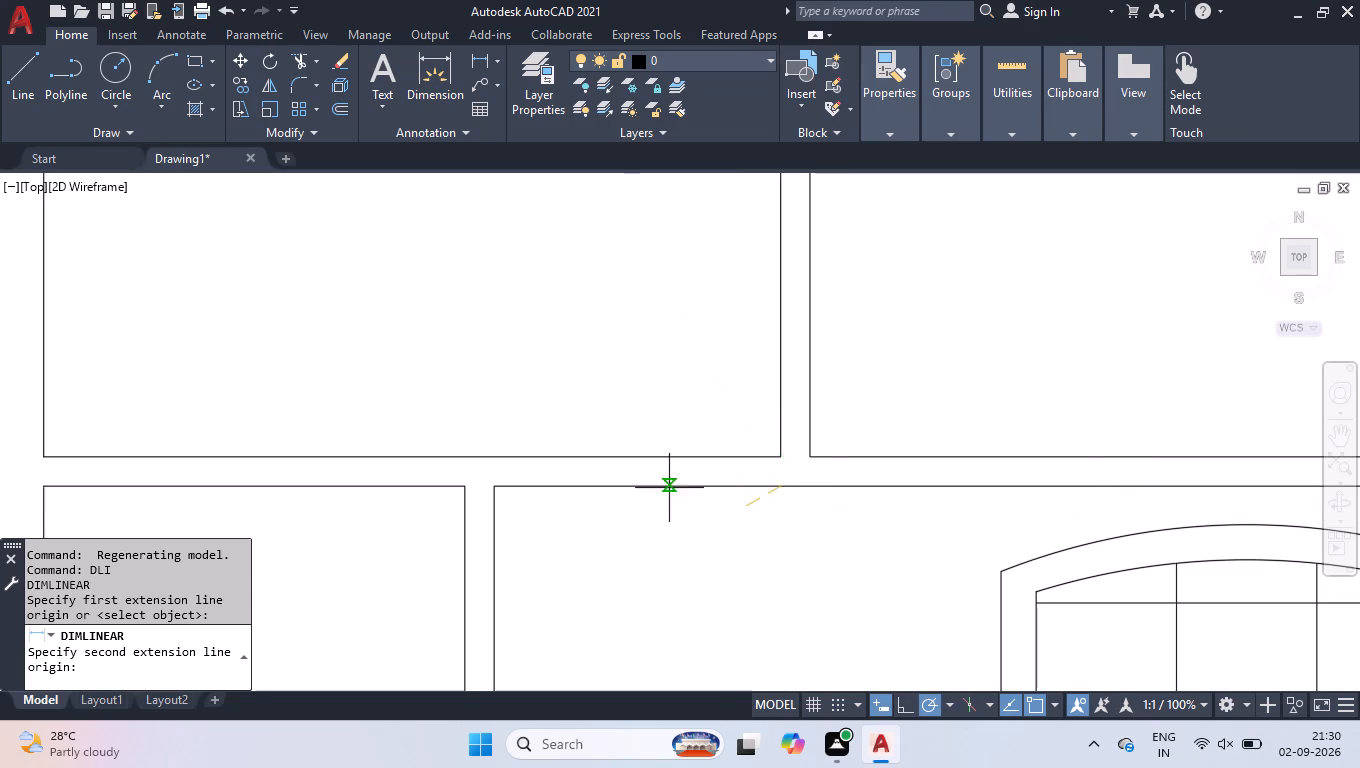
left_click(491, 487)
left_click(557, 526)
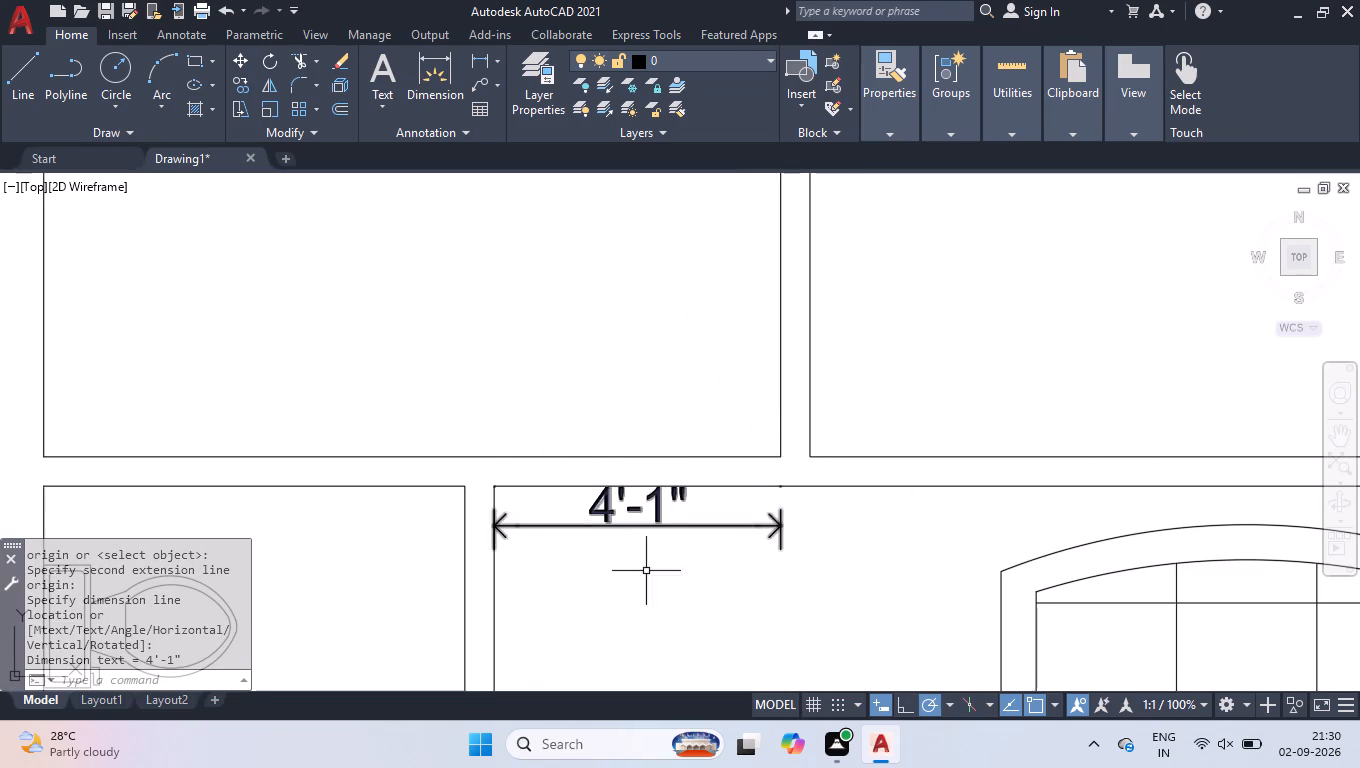
Turn on Ortho mode and delete the linear dimension below the bedroom wall.
left_click(910, 702)
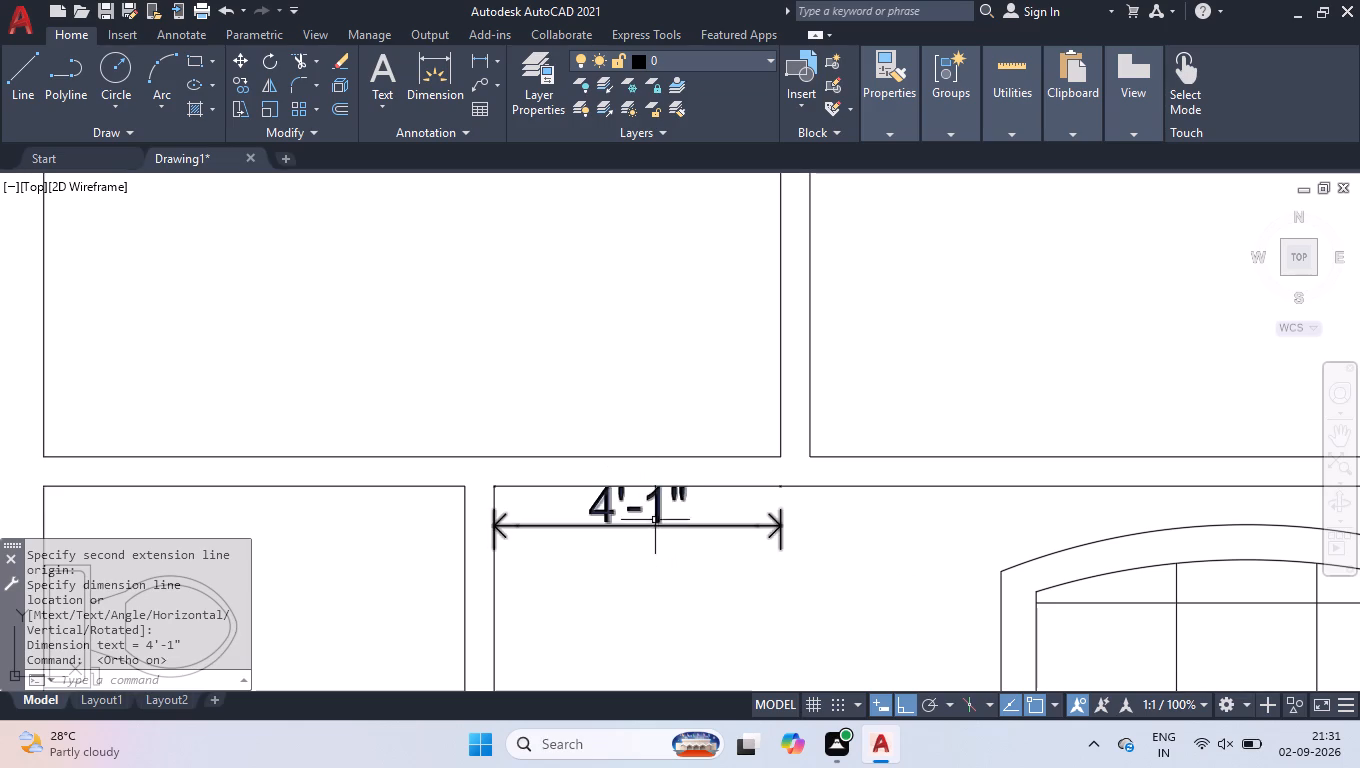
left_click(655, 520)
key("Delete")
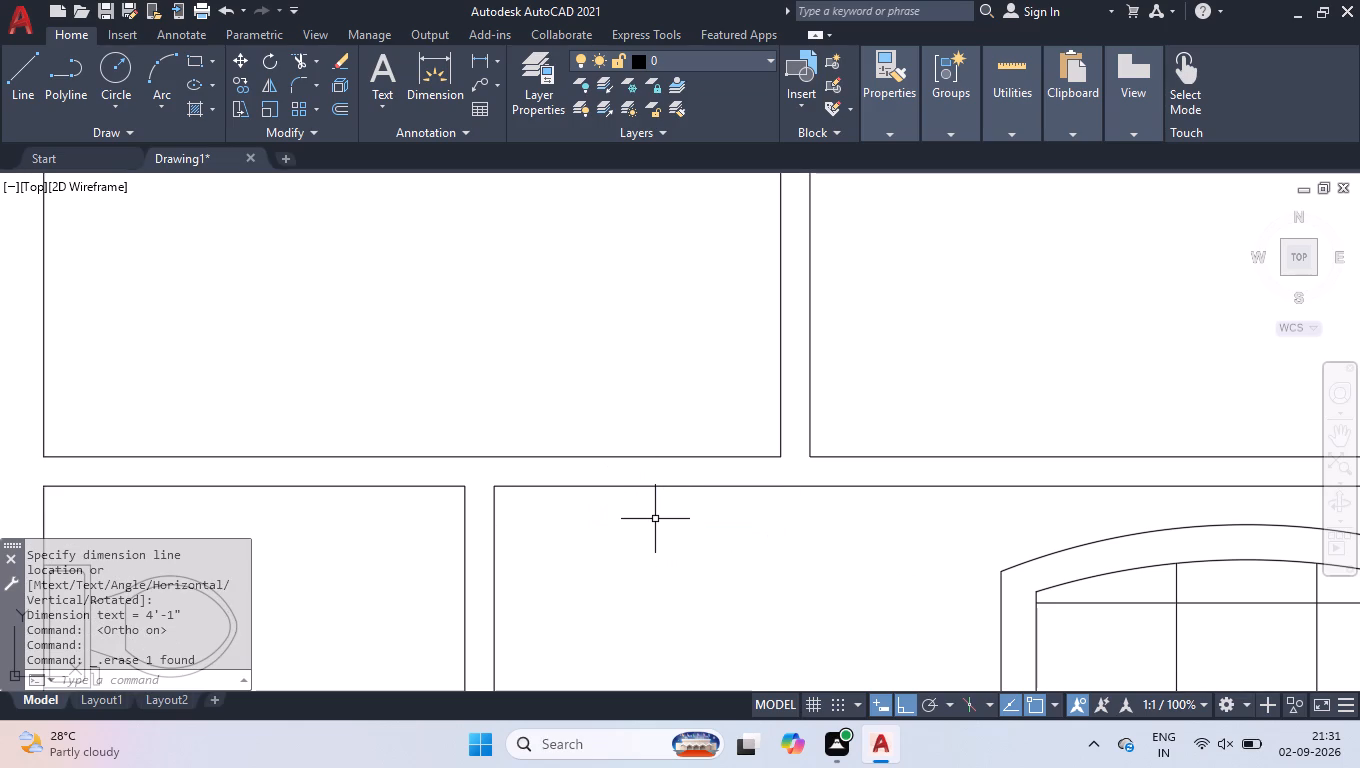
Draw a 5" line across the bedroom wall at the toilet room's outer corner and shift it 3.5" toward the bedroom partition.
key("l")
key("Return")
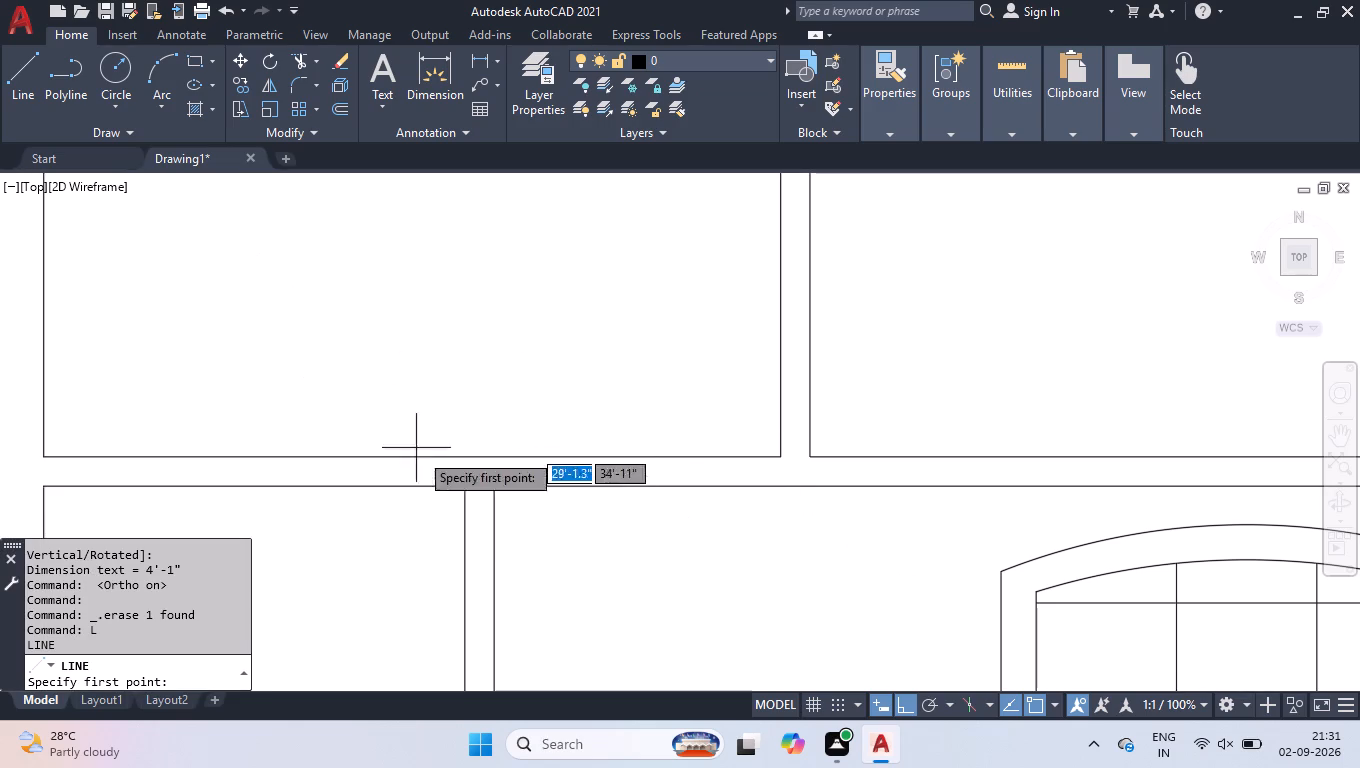
left_click(492, 485)
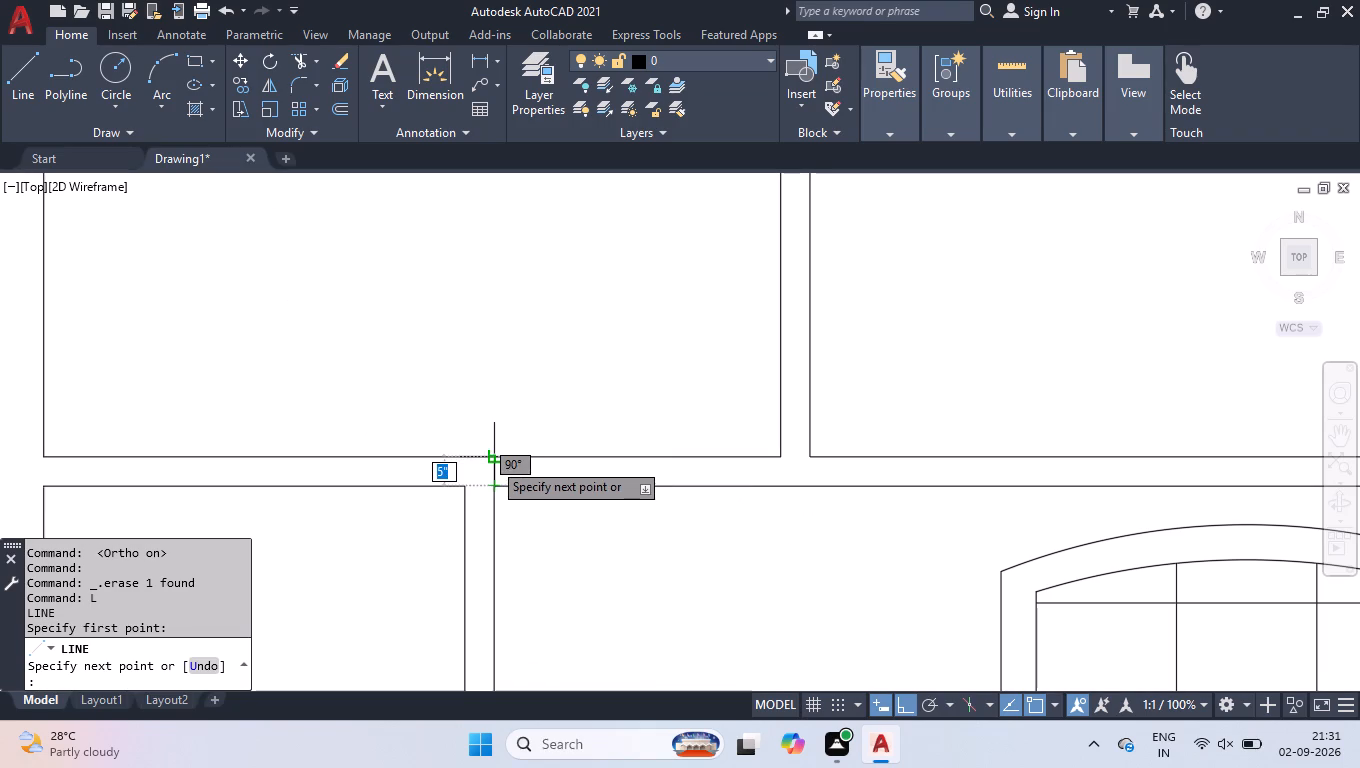
left_click(493, 461)
key("space")
left_click(471, 433)
left_click(529, 529)
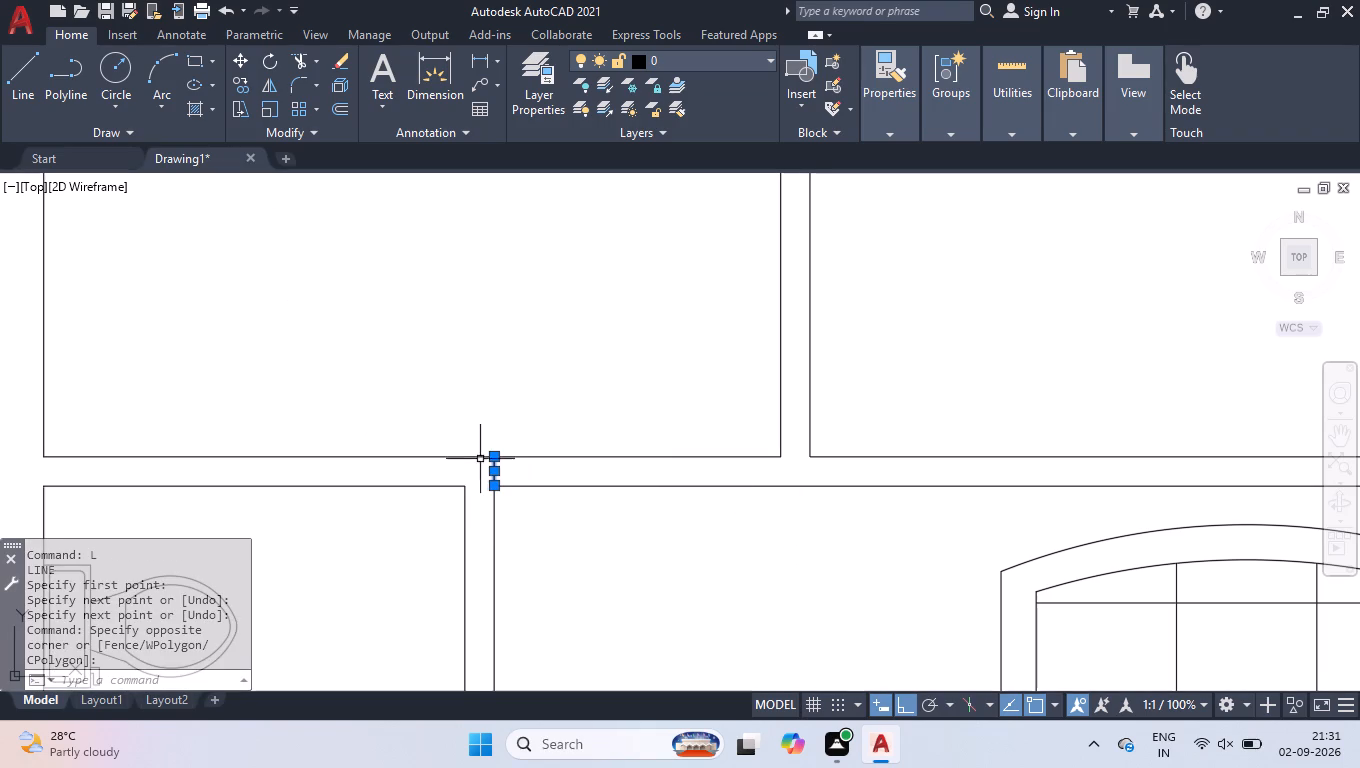
left_click(494, 473)
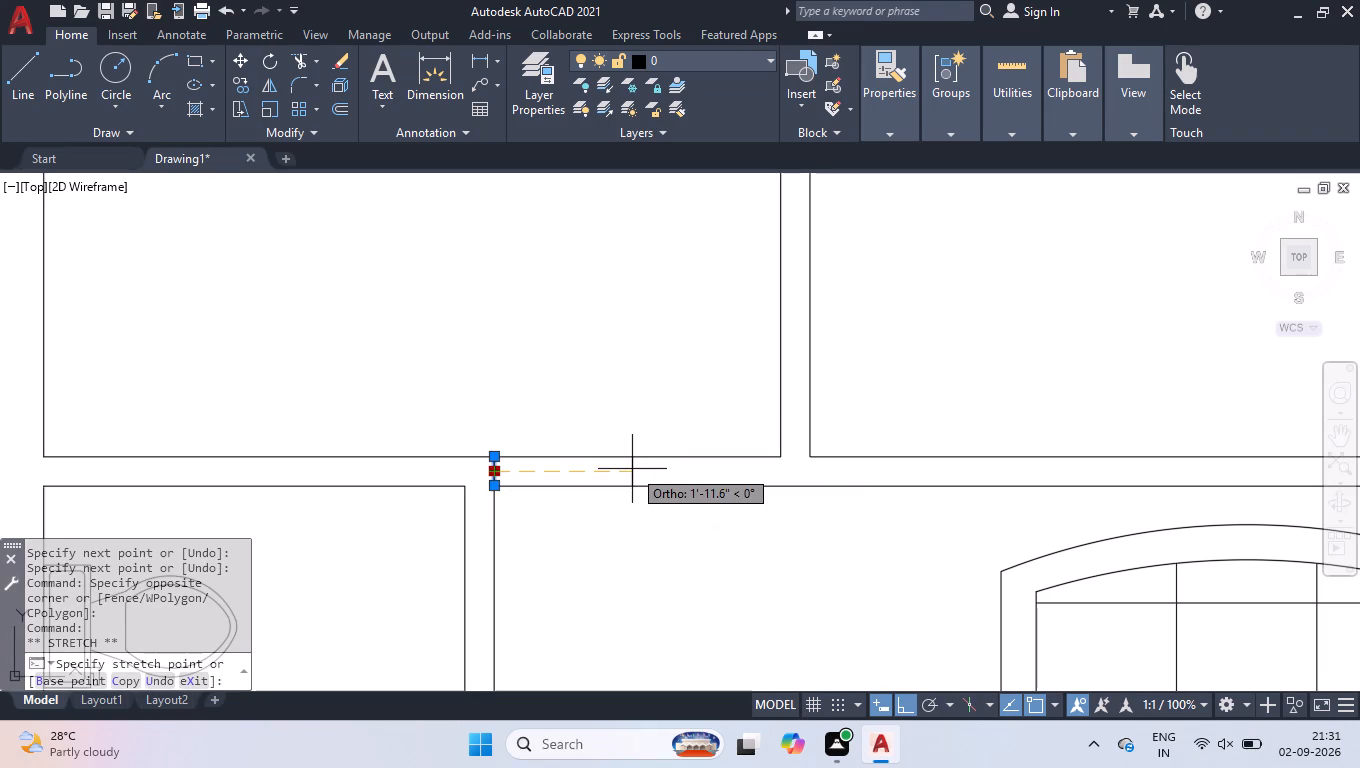
type("3.5")
key("Return")
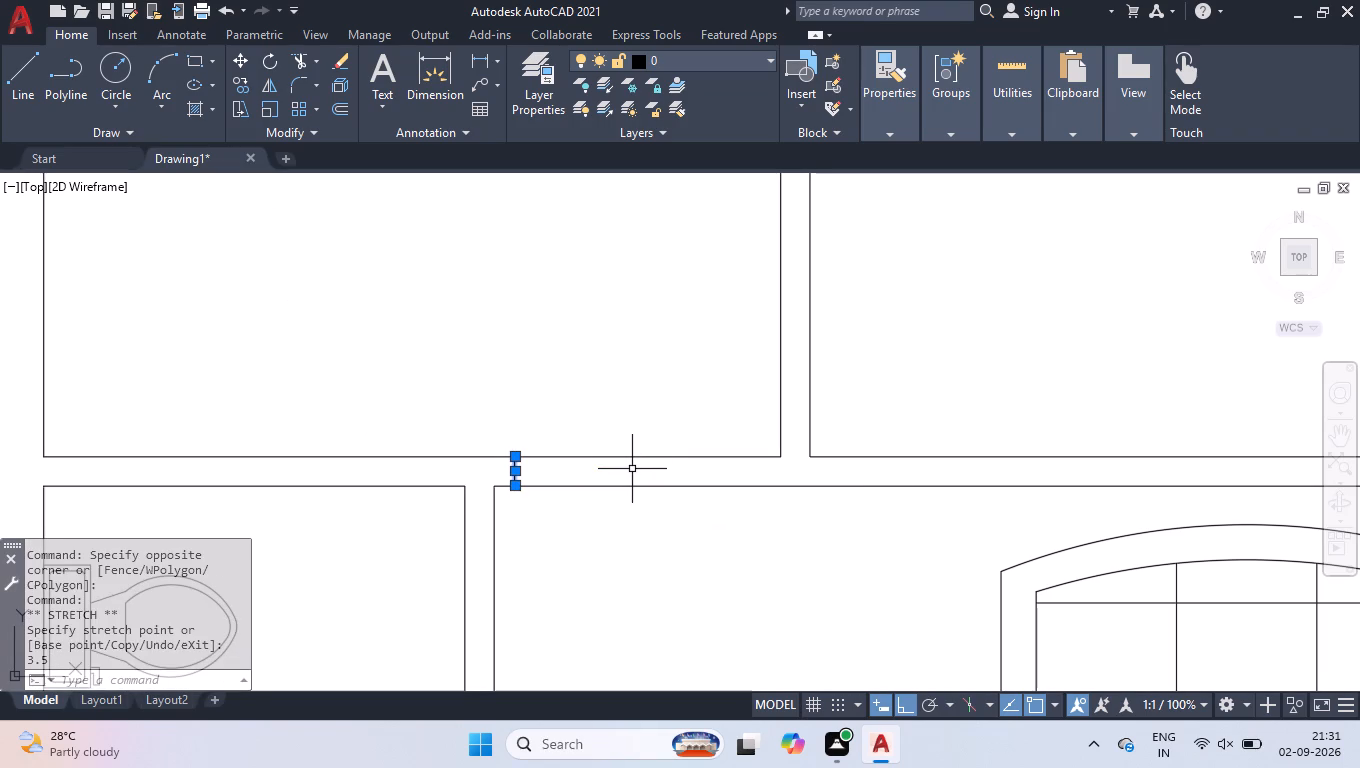
Offset the door jamb line 3'4" toward the bedroom partition to mark the left bedroom's door opening.
key("o")
type("ff")
key("Return")
type("3'4")
key("Return")
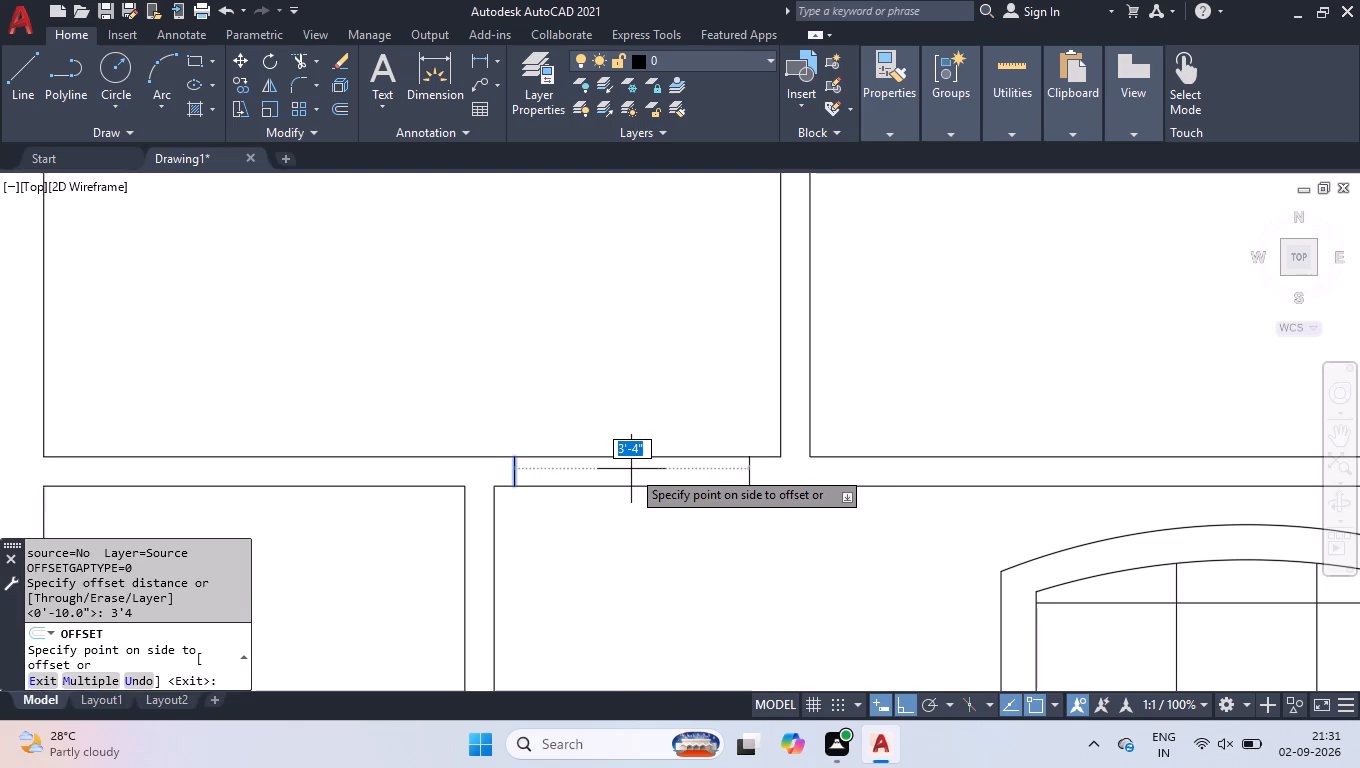
left_click(631, 468)
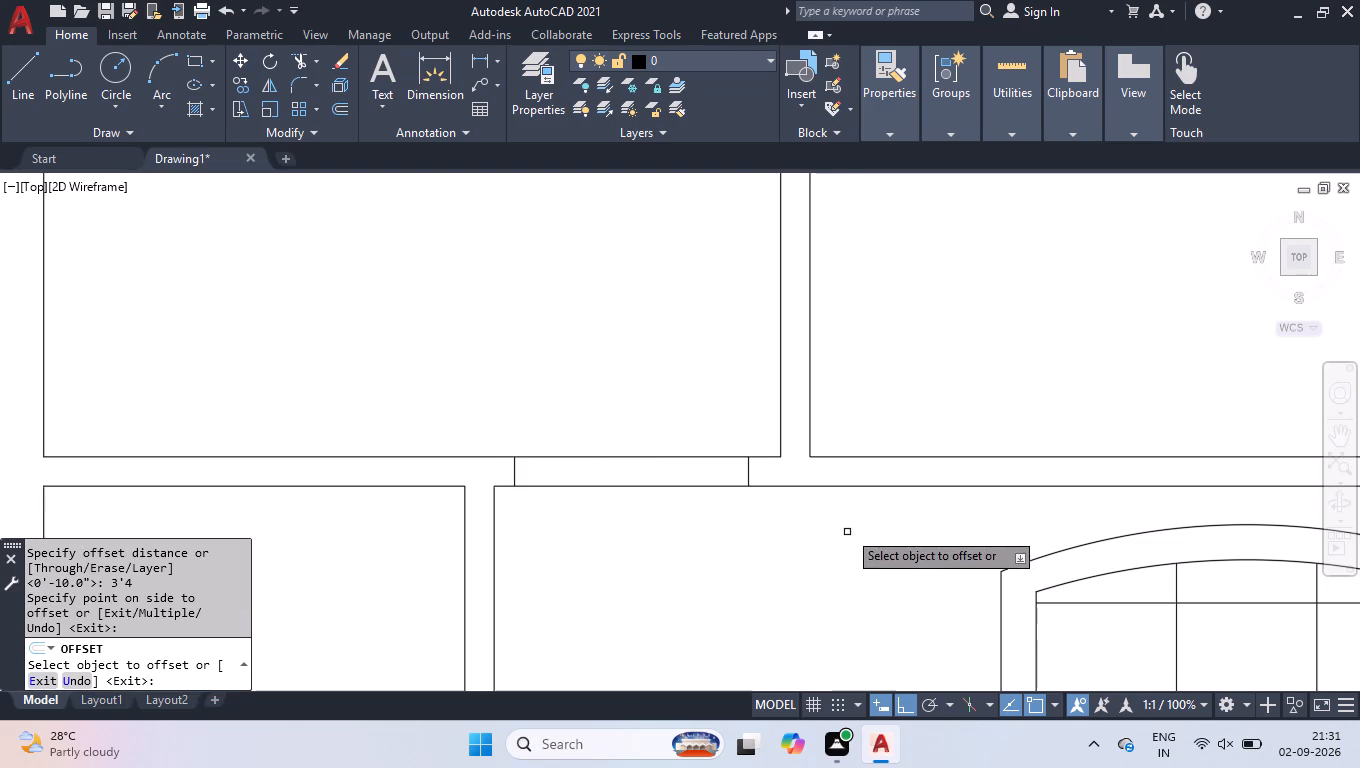
key("space")
Draw a 5" line across the wall at the right bedroom's lower corner beside the partition.
scroll(852, 501, "down", 1)
scroll(913, 482, "up", 3)
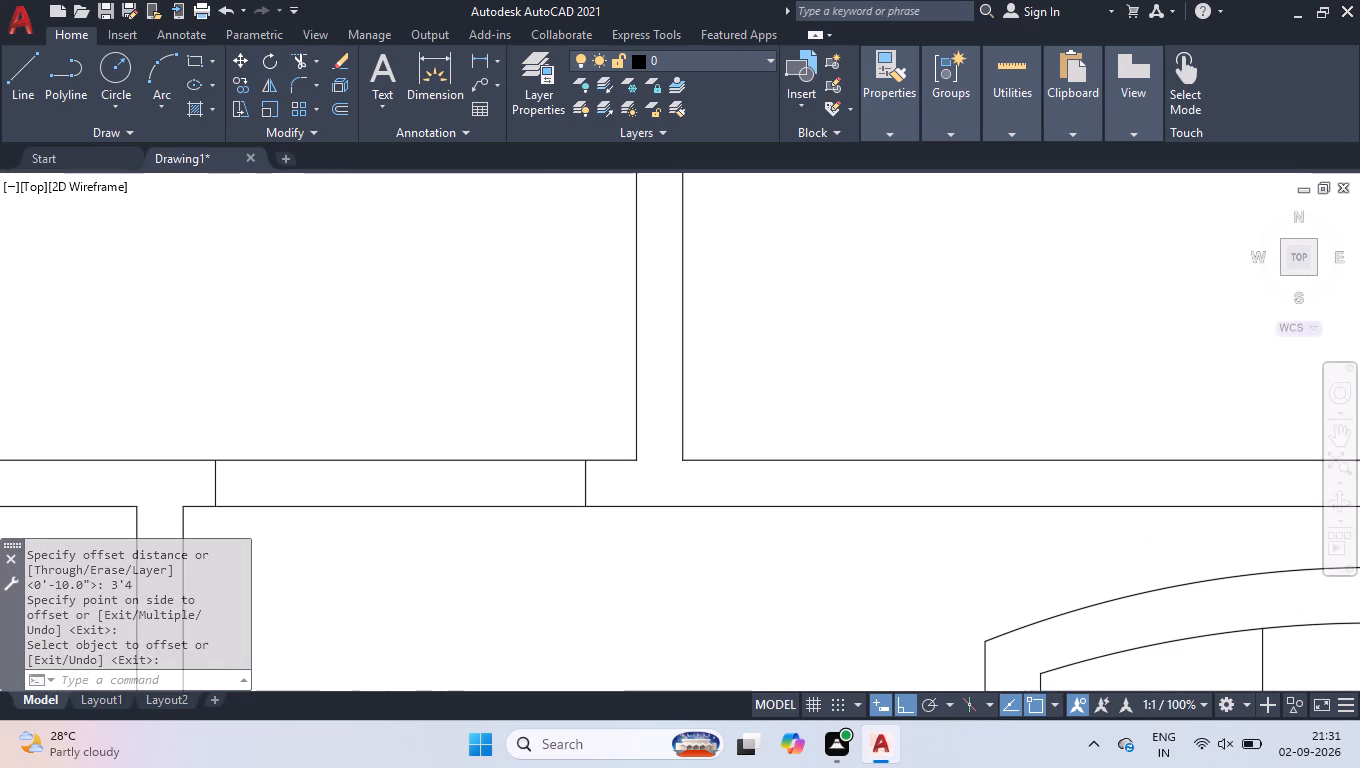
key("l")
key("Return")
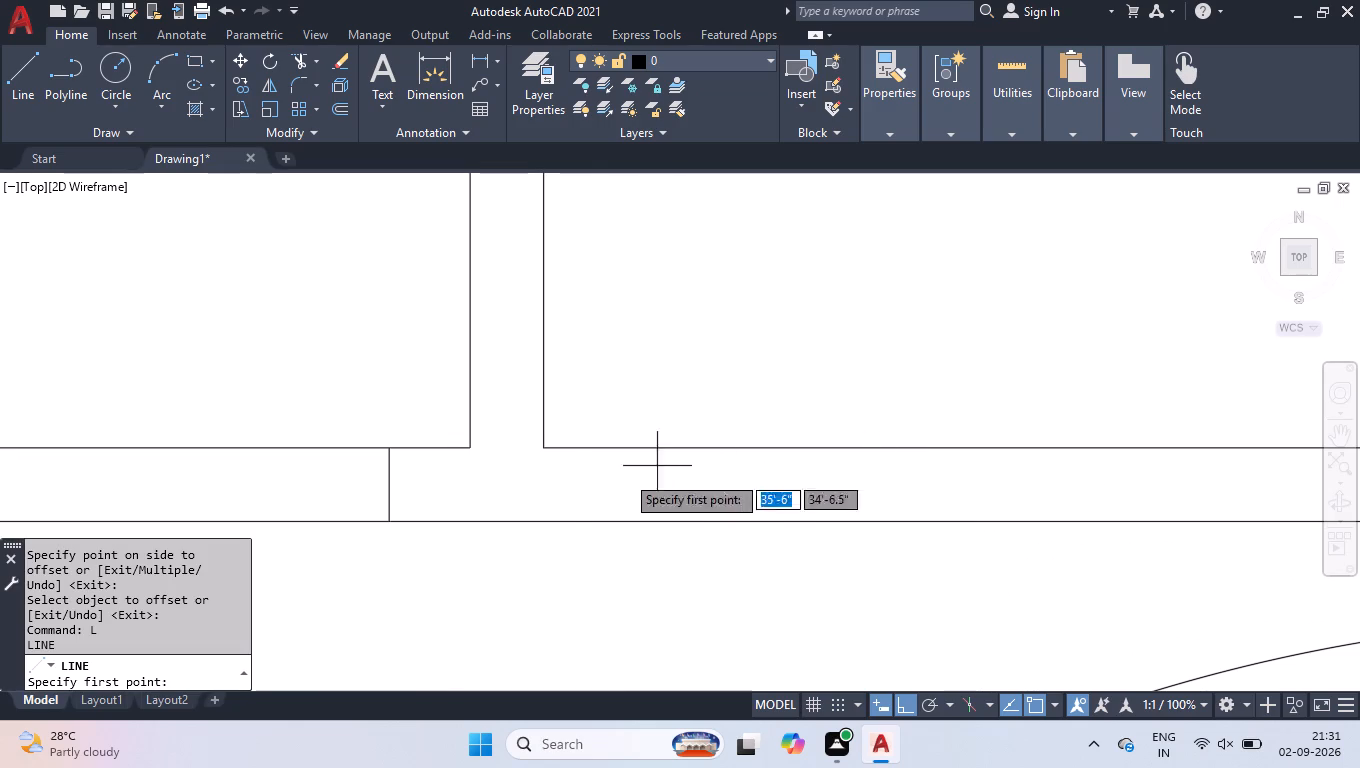
left_click(550, 448)
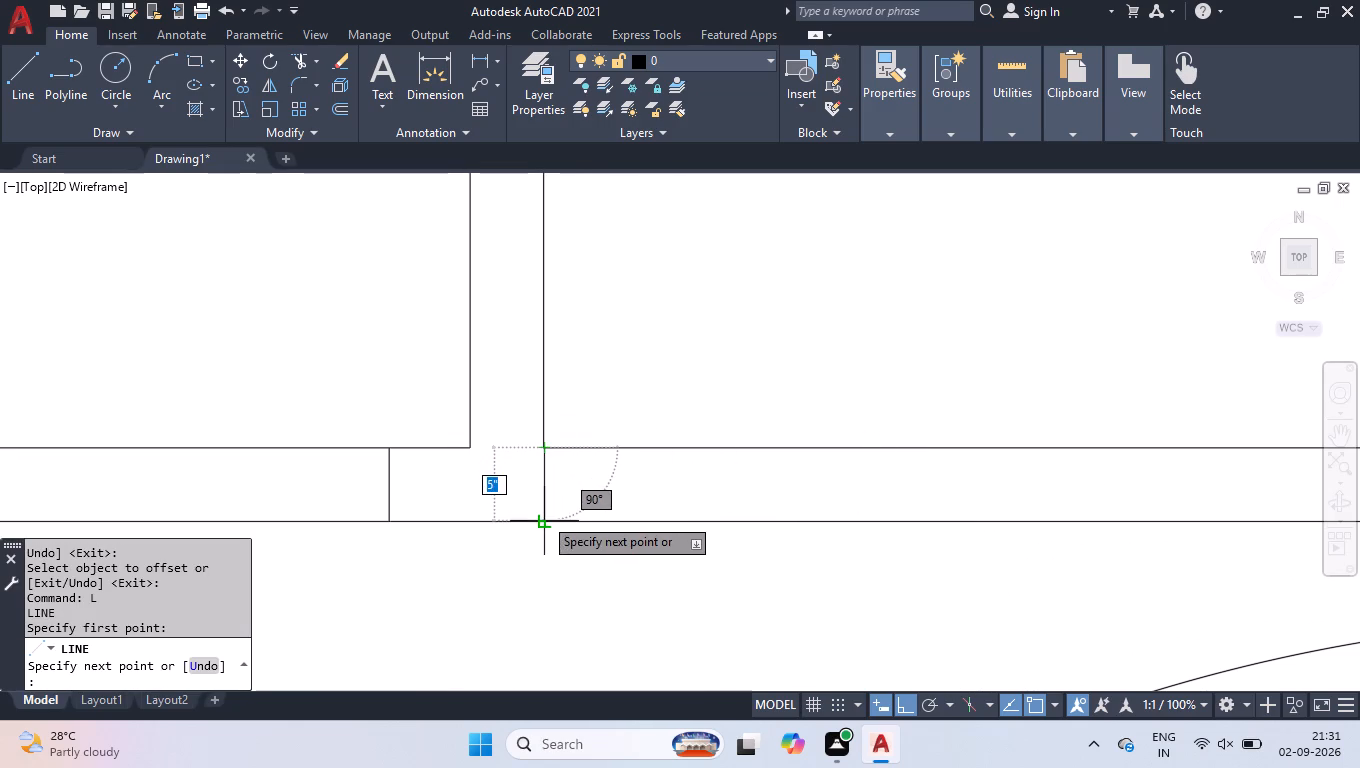
left_click(543, 516)
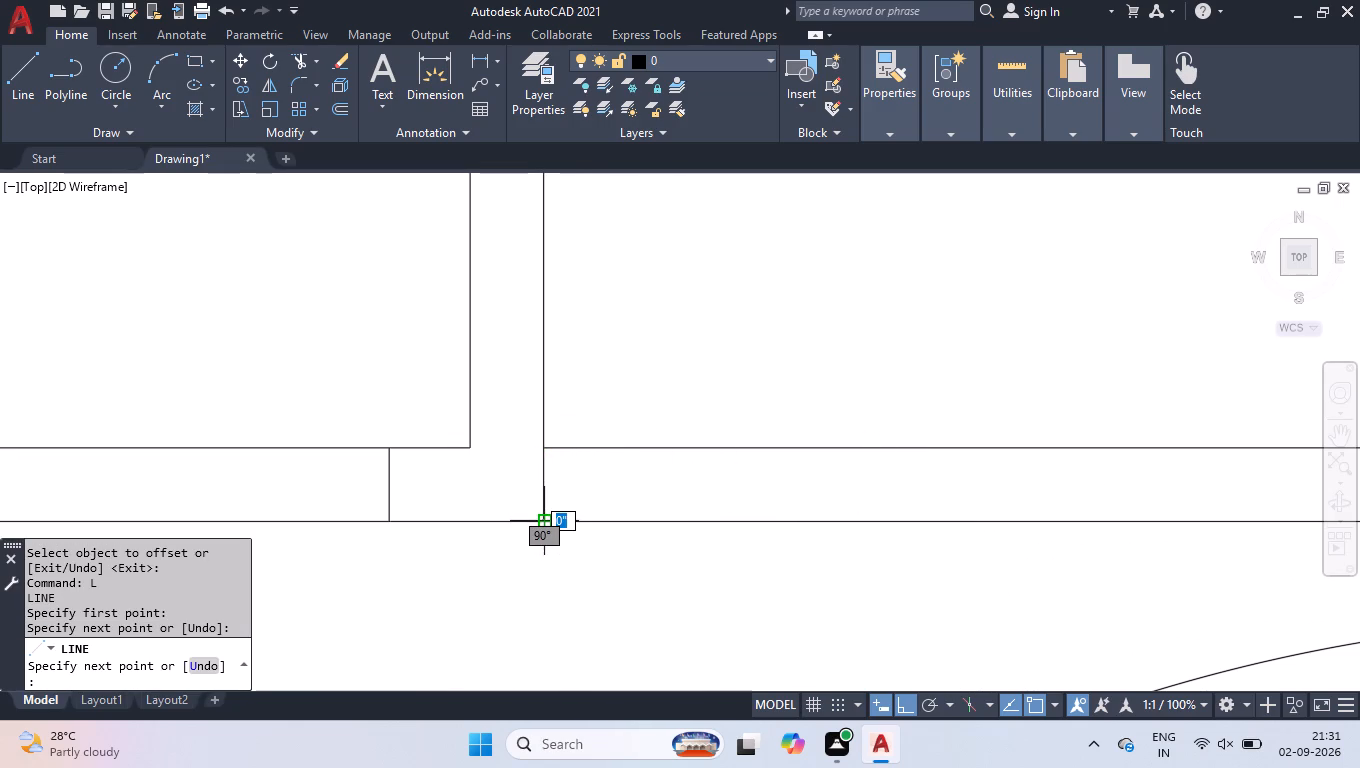
key("space")
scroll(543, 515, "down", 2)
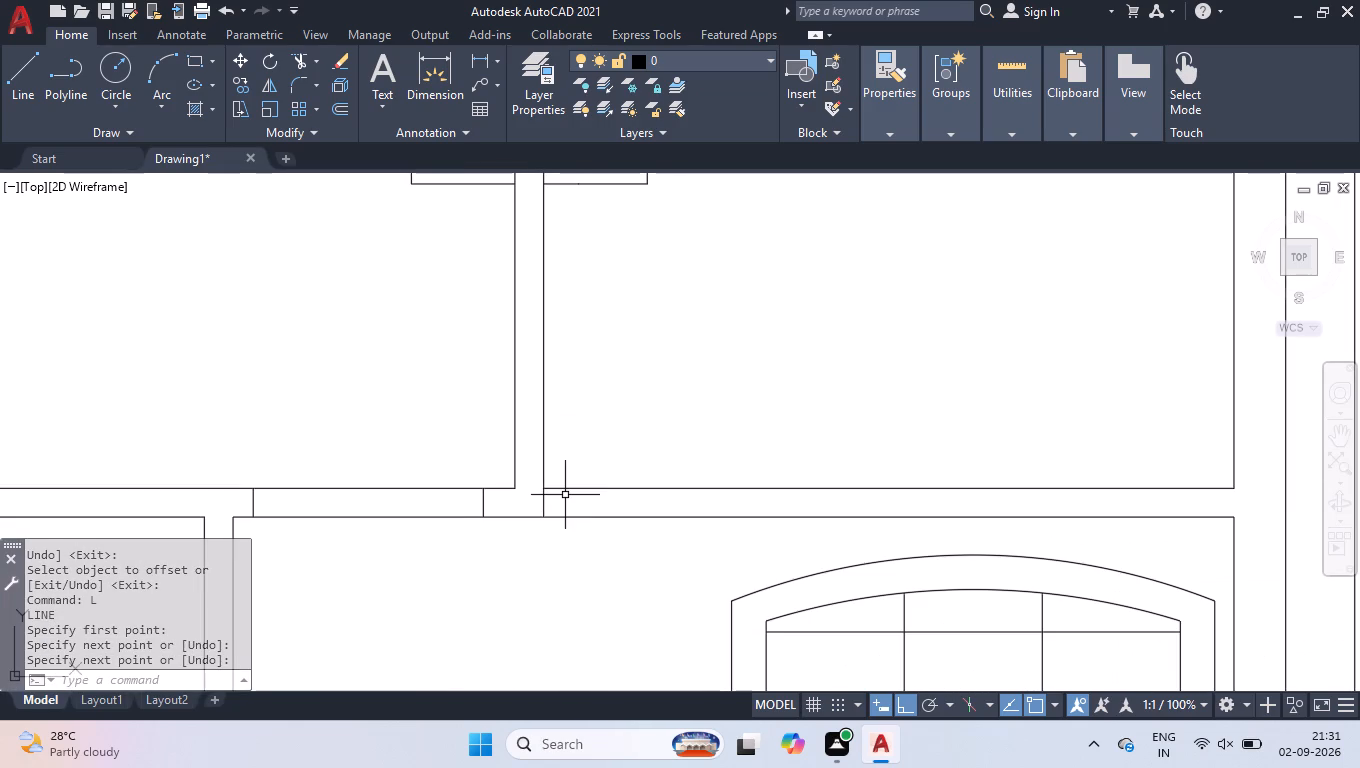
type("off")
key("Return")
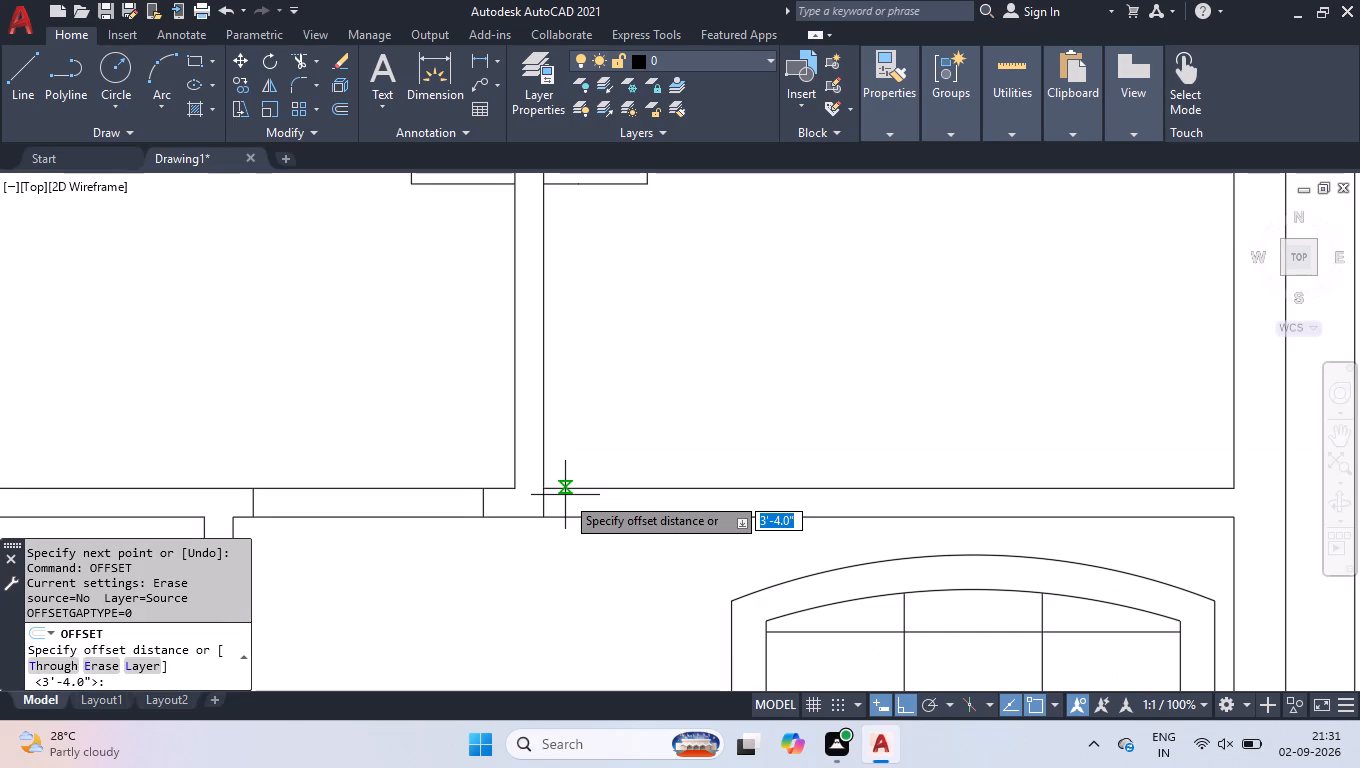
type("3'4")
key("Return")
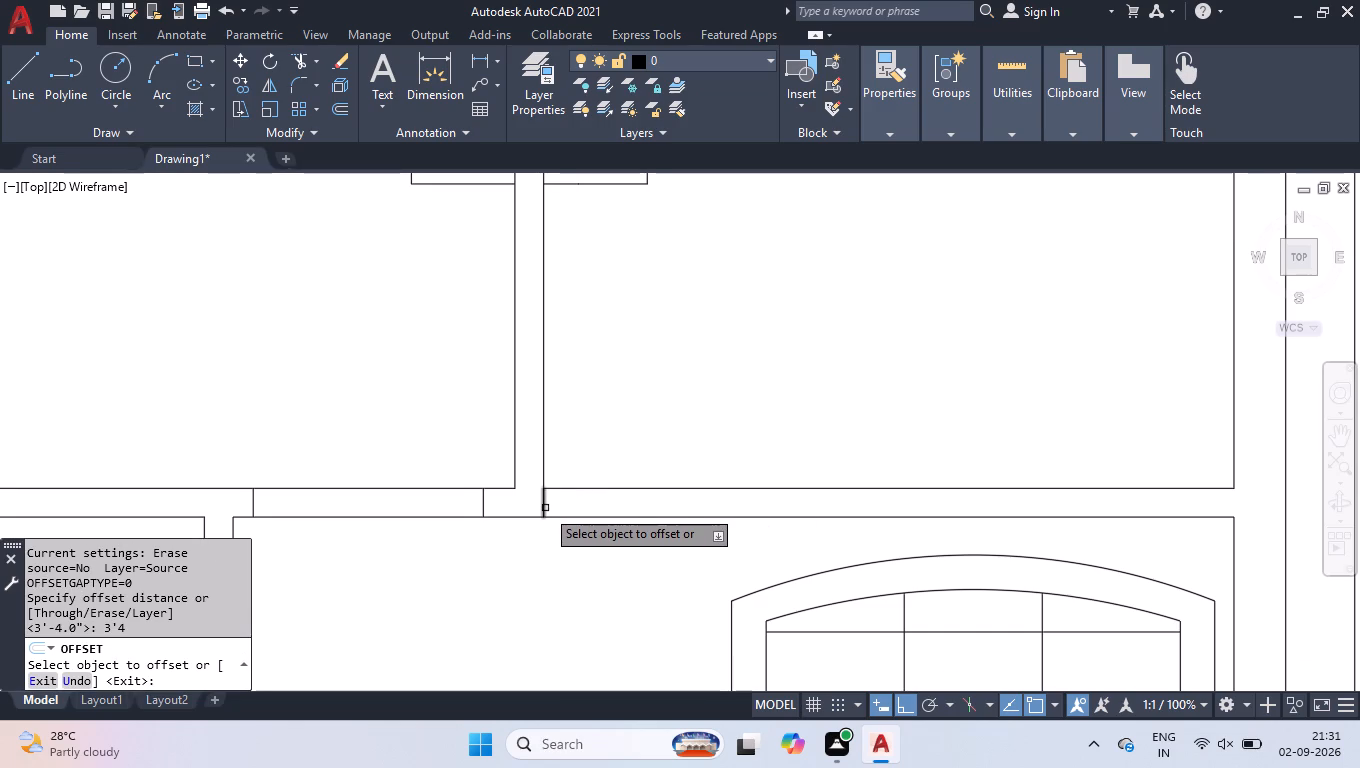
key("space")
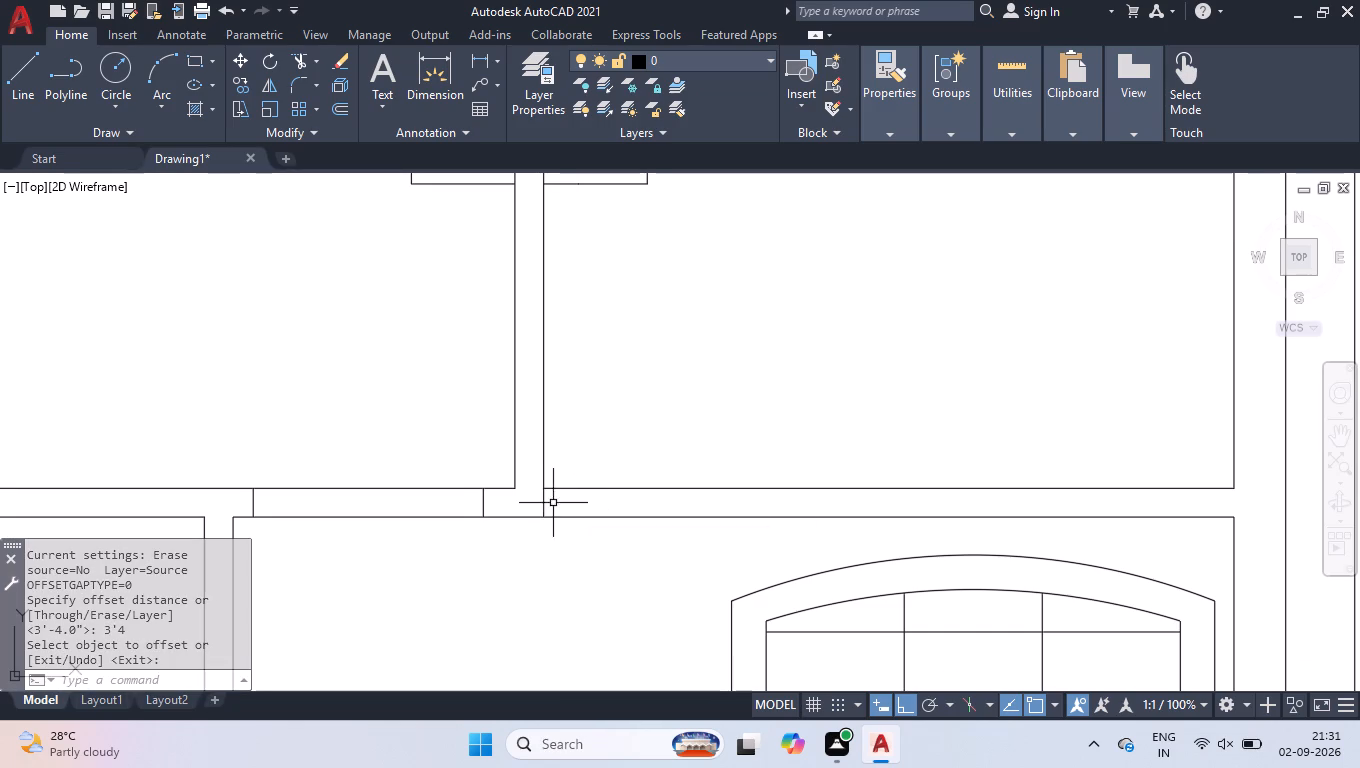
Shift the line across the right bedroom's wall 3.5" away from the partition.
left_click(541, 502)
left_click(542, 503)
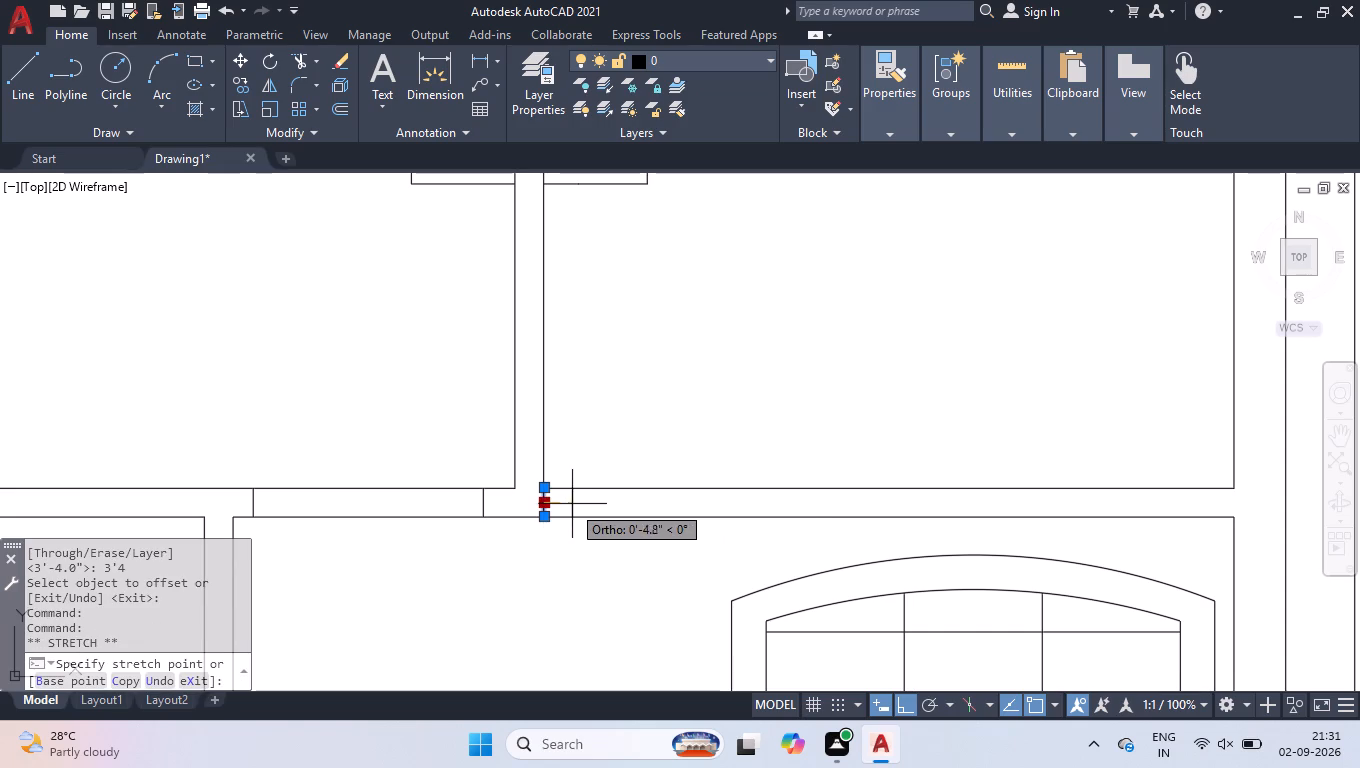
key("3")
key("period")
key("5")
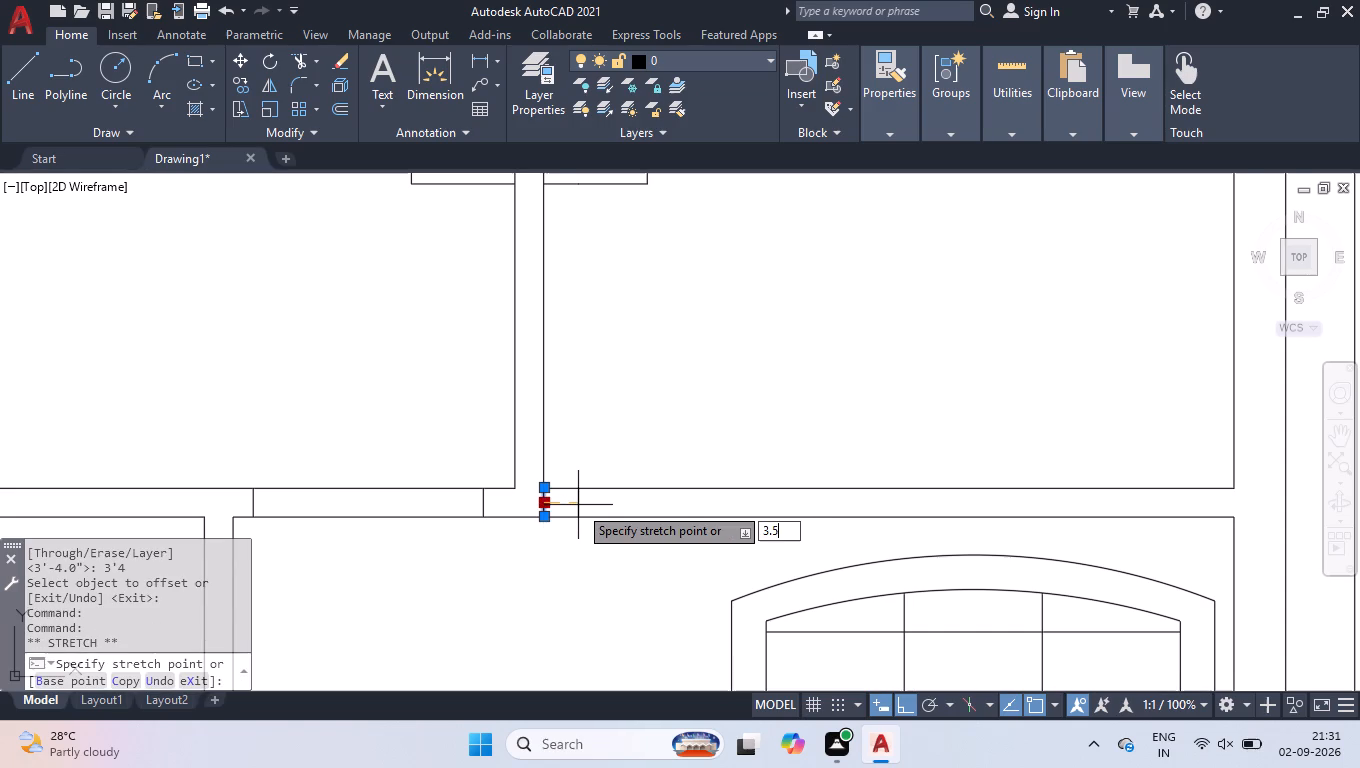
key("Return")
Offset the right bedroom's jamb line 3'4" away from the partition to mark the other side of the door opening.
type("off")
key("Return")
type("3'4")
key("Return")
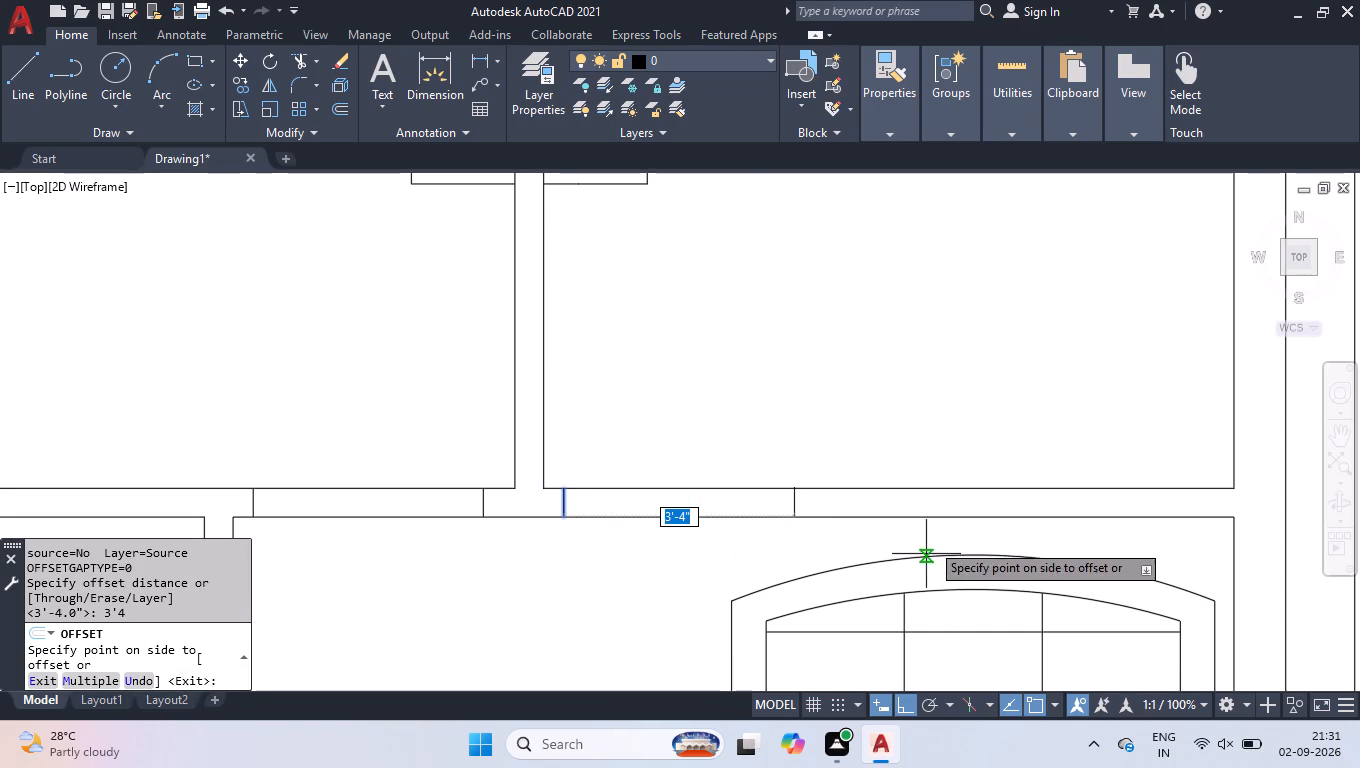
left_click(946, 536)
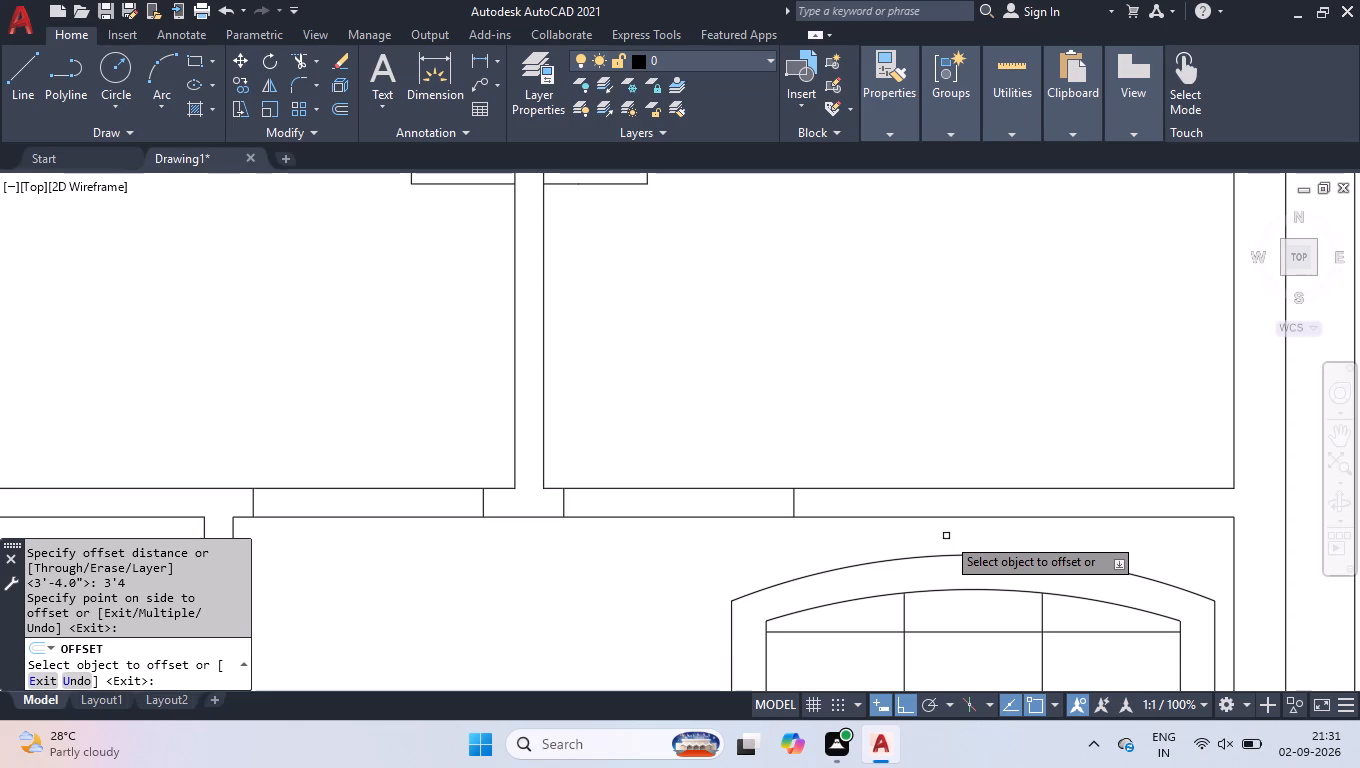
key("Return")
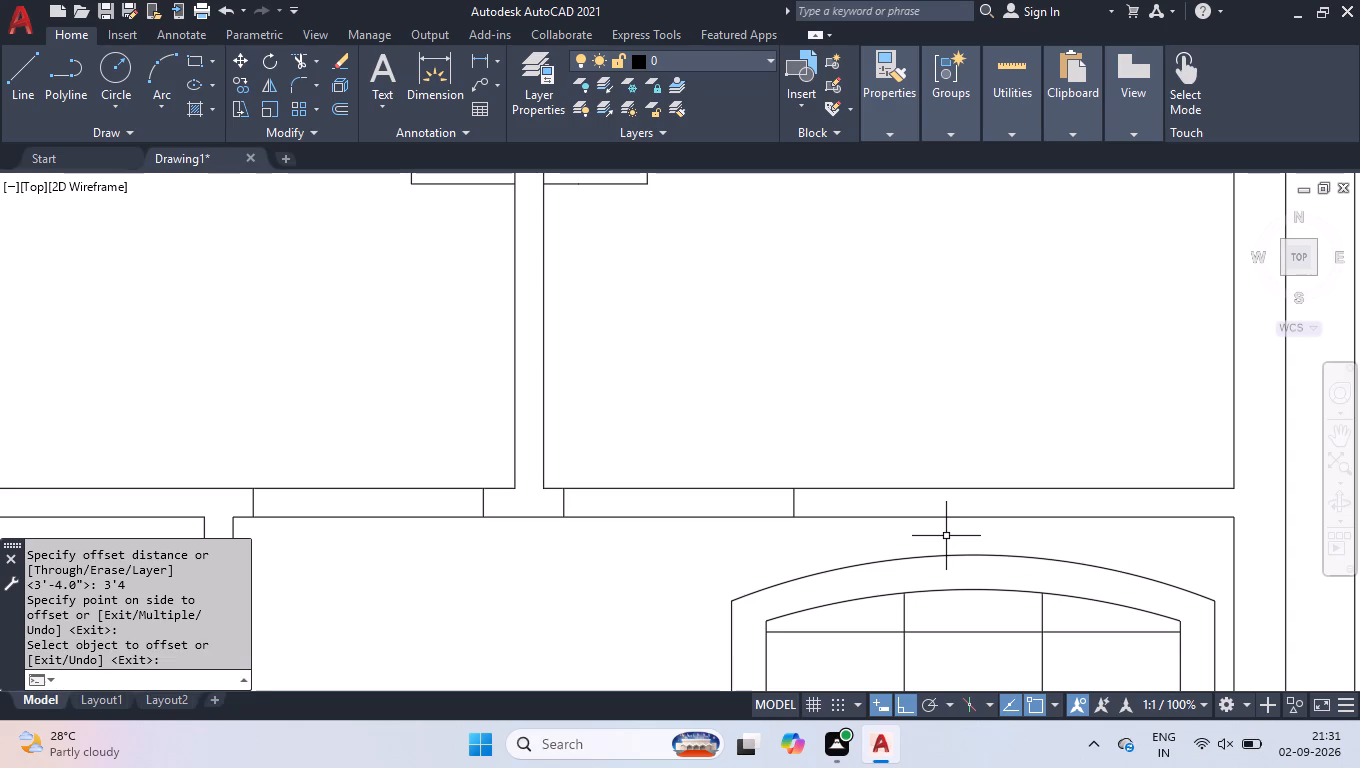
Move the right bedroom's far jamb line 4" back toward the partition to narrow the door opening.
scroll(820, 485, "up", 1)
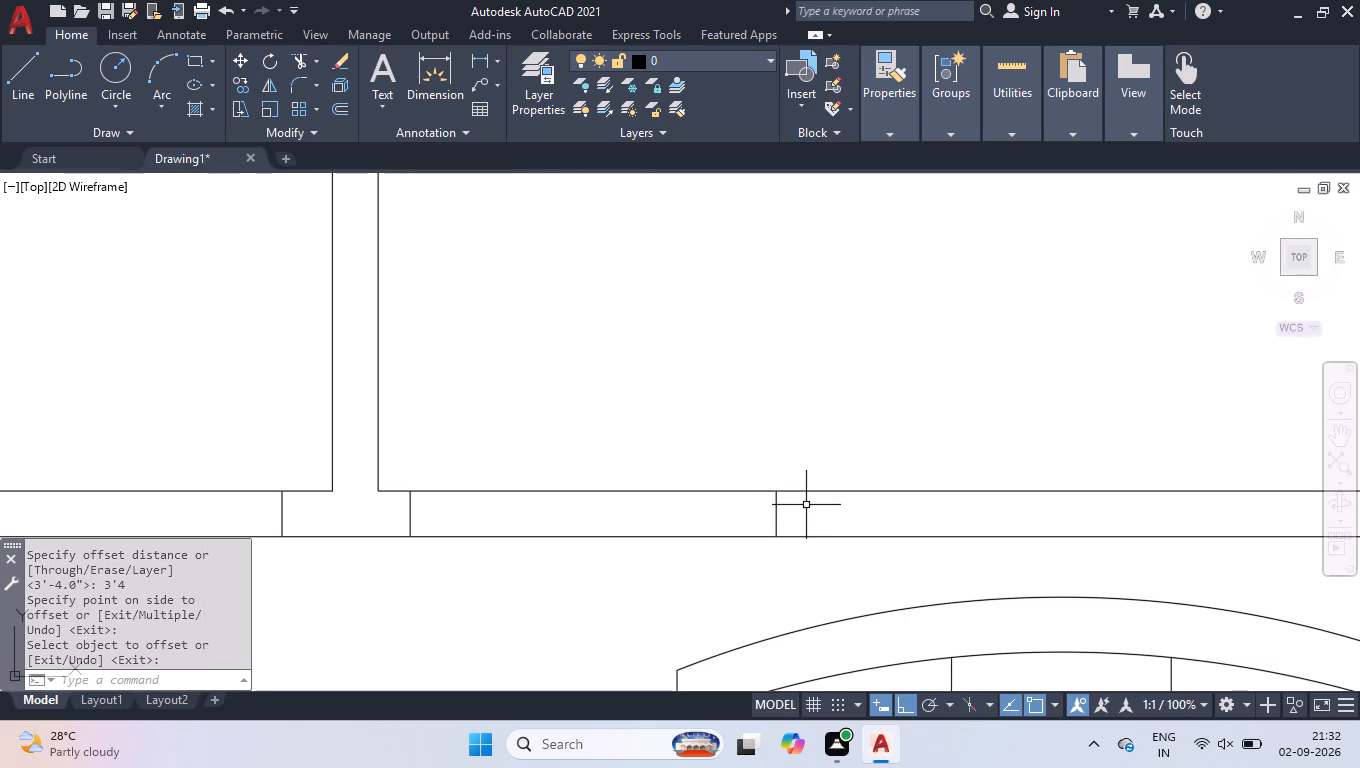
left_click(793, 512)
left_click(757, 515)
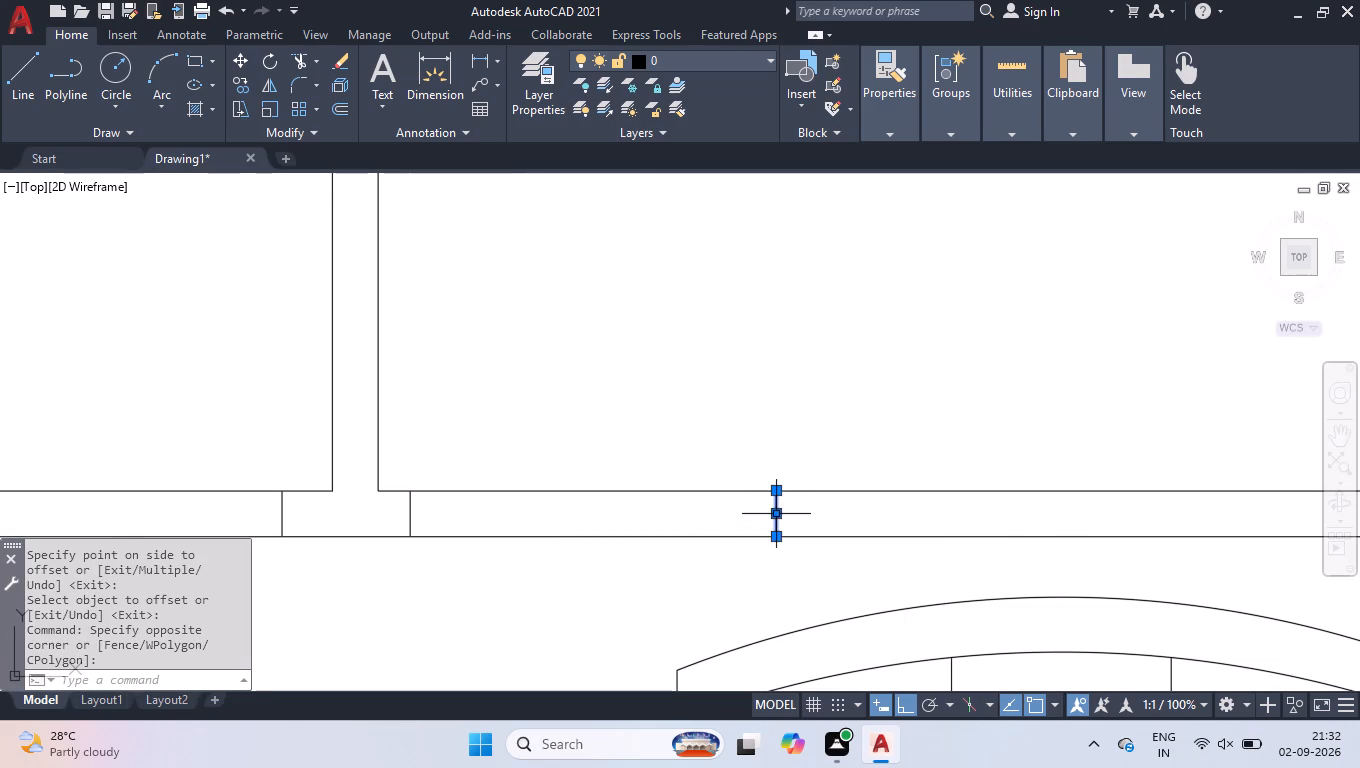
left_click(779, 517)
key("4")
key("Return")
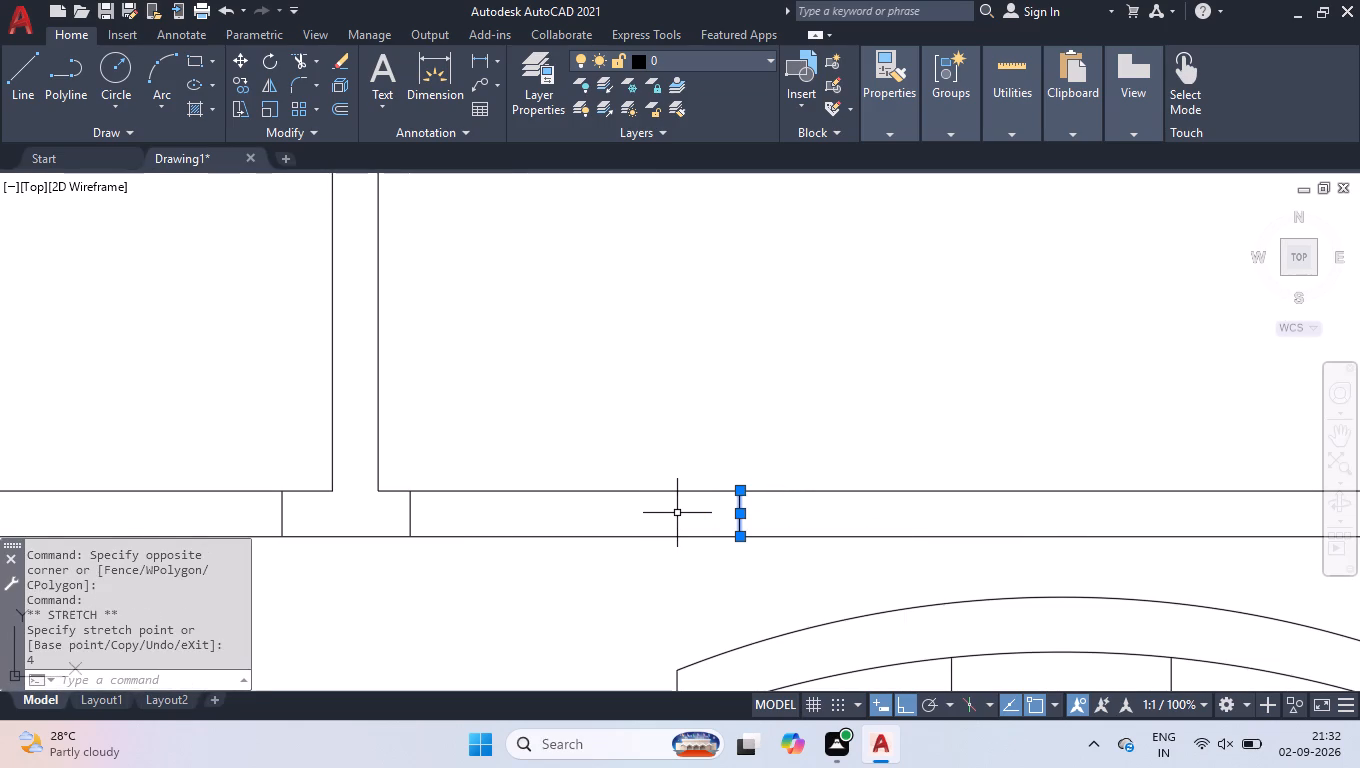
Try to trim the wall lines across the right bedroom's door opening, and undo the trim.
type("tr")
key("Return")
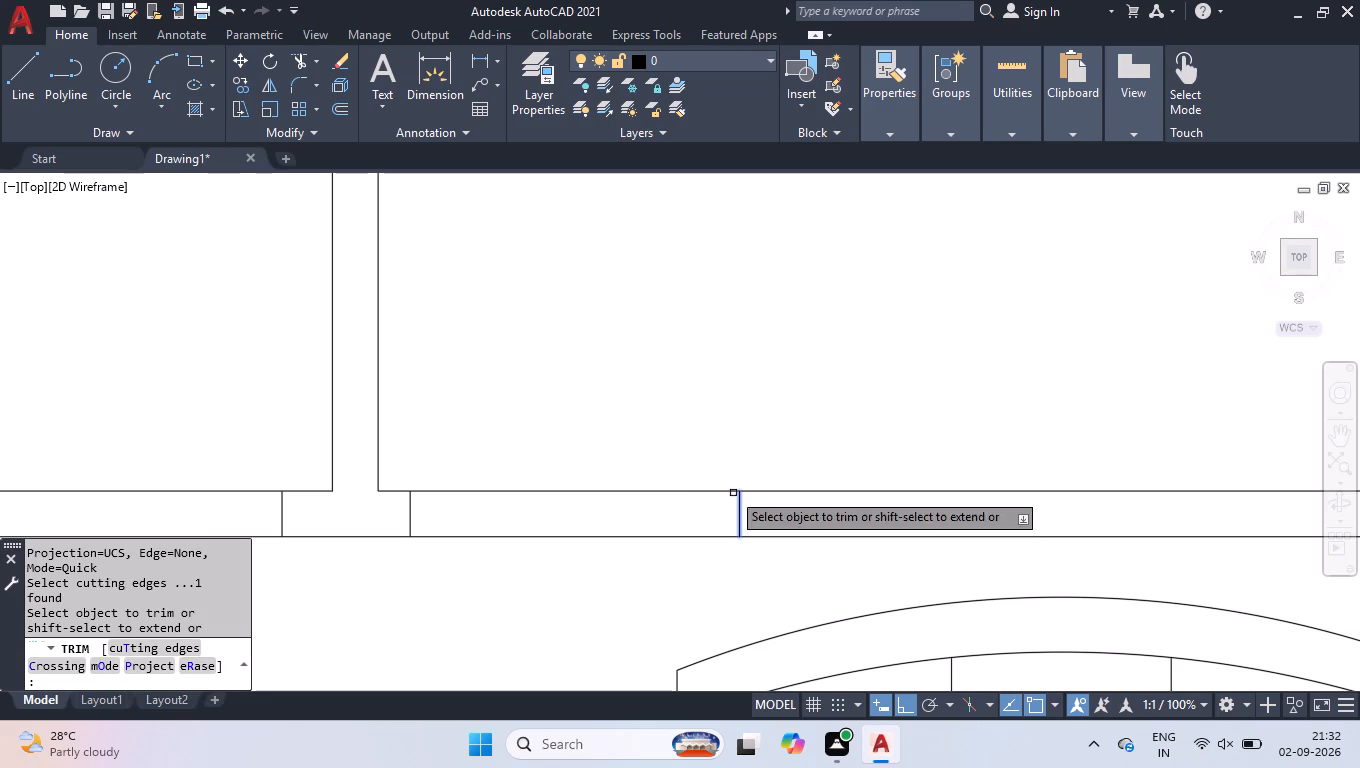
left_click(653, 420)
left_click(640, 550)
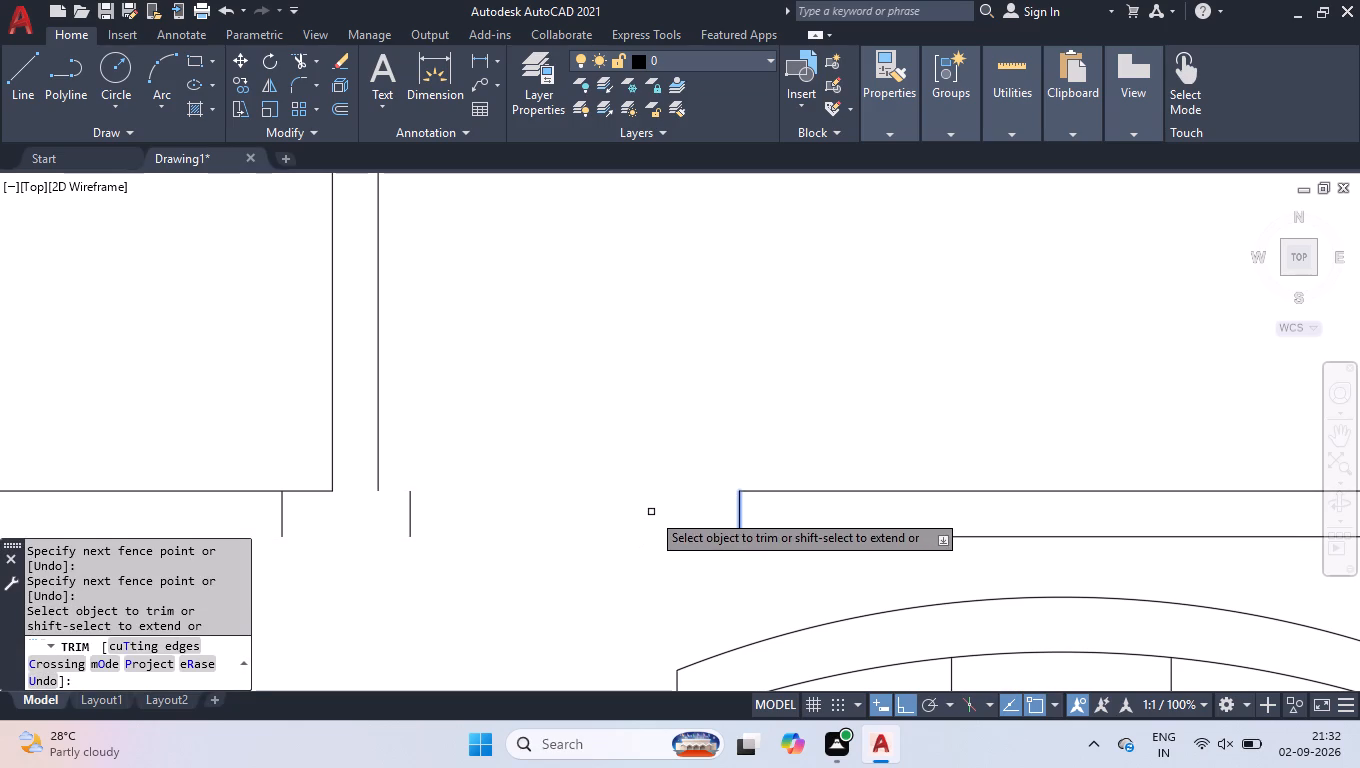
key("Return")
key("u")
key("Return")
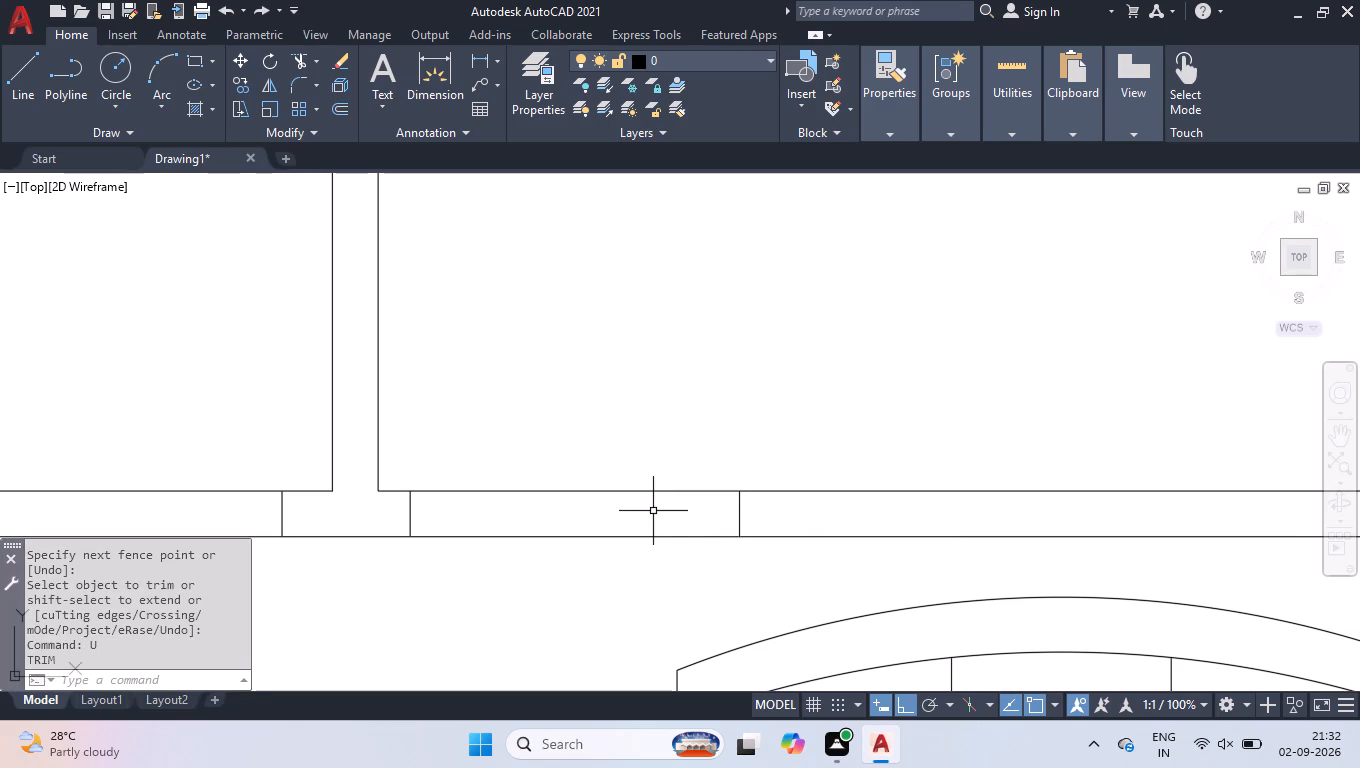
Trim both wall lines between the jamb lines to cut the right and left bedroom door openings.
key("t")
key("r")
key("Return")
left_click_drag(597, 455, 596, 484)
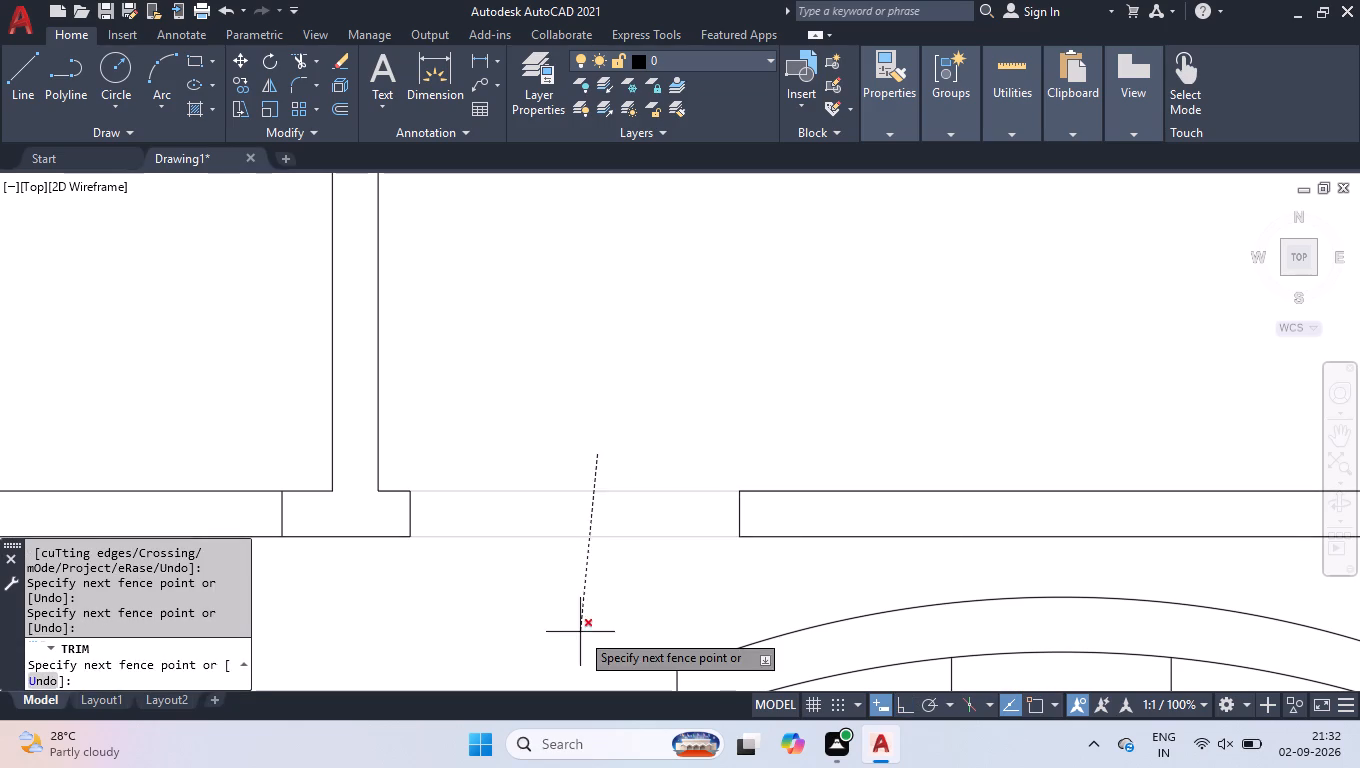
left_click(577, 615)
scroll(619, 600, "down", 2)
left_click(417, 616)
left_click(411, 519)
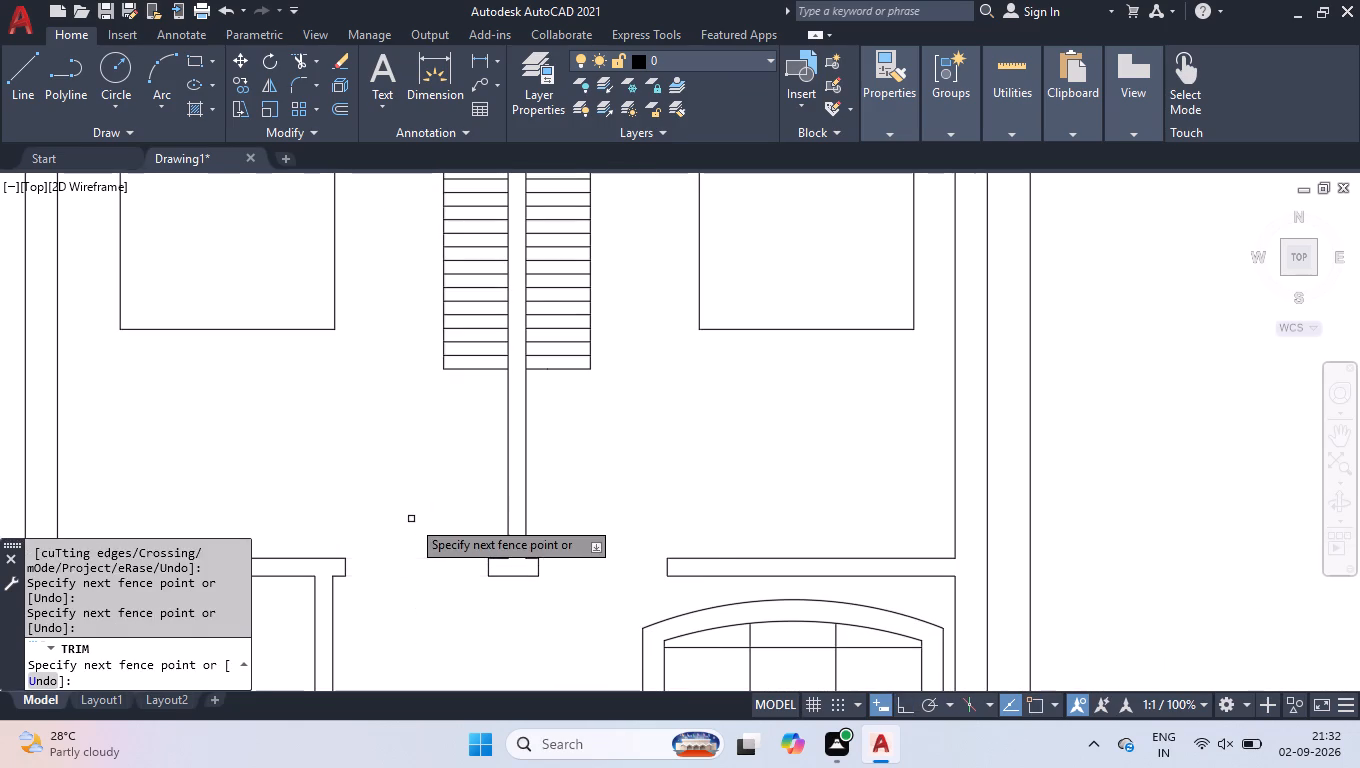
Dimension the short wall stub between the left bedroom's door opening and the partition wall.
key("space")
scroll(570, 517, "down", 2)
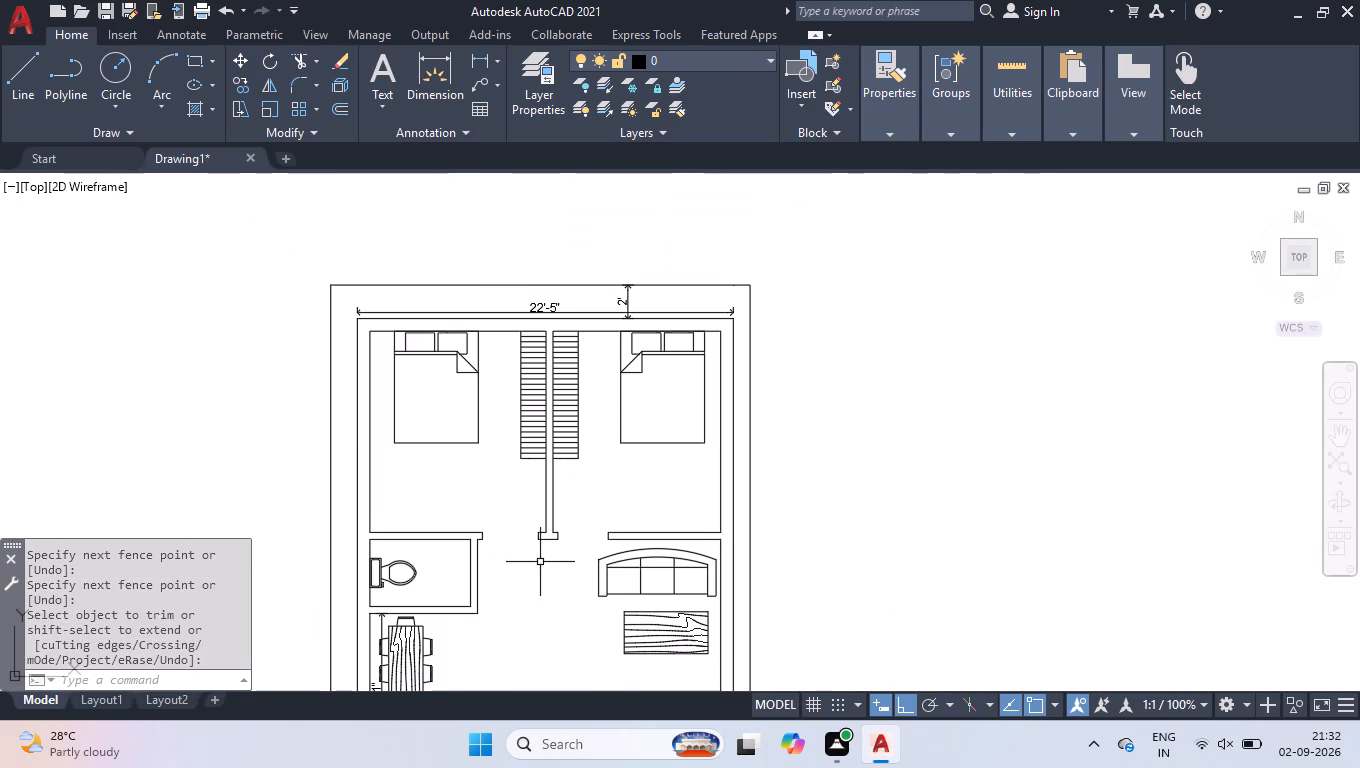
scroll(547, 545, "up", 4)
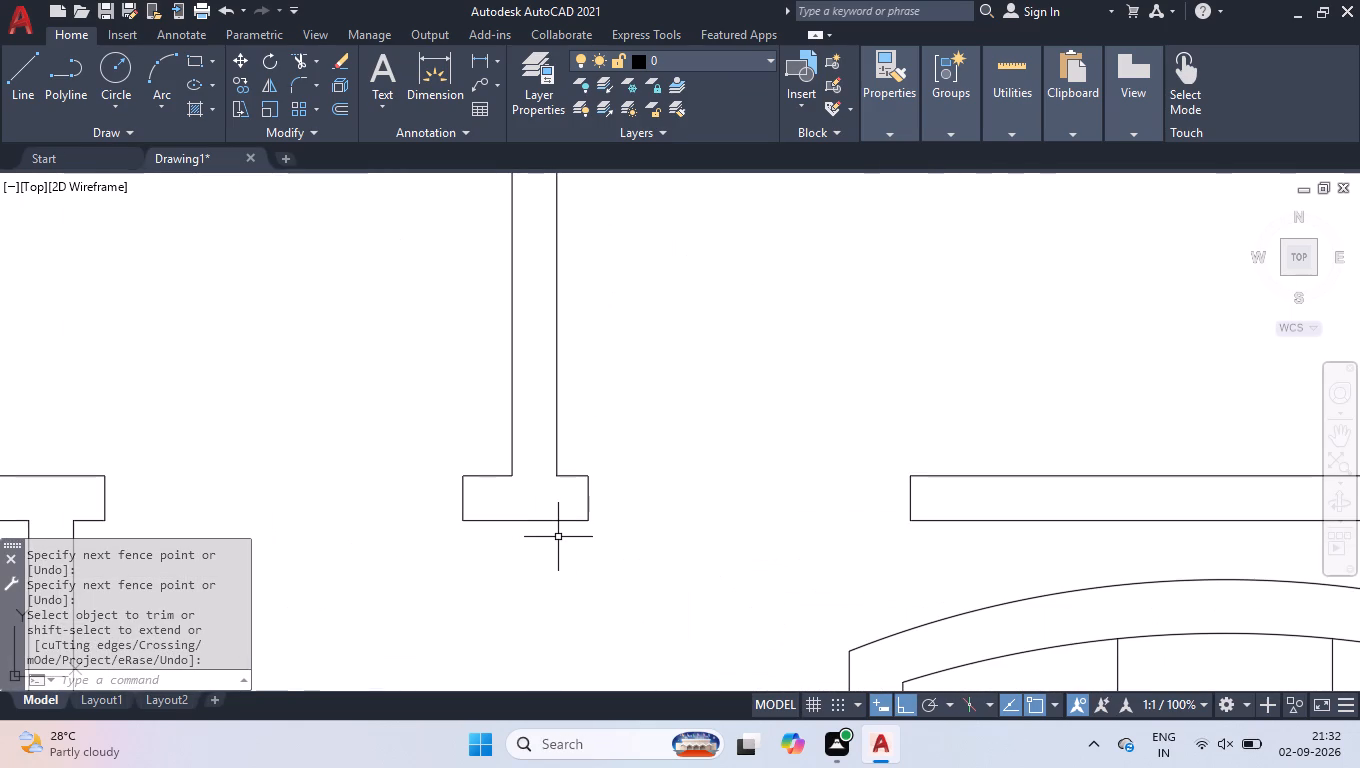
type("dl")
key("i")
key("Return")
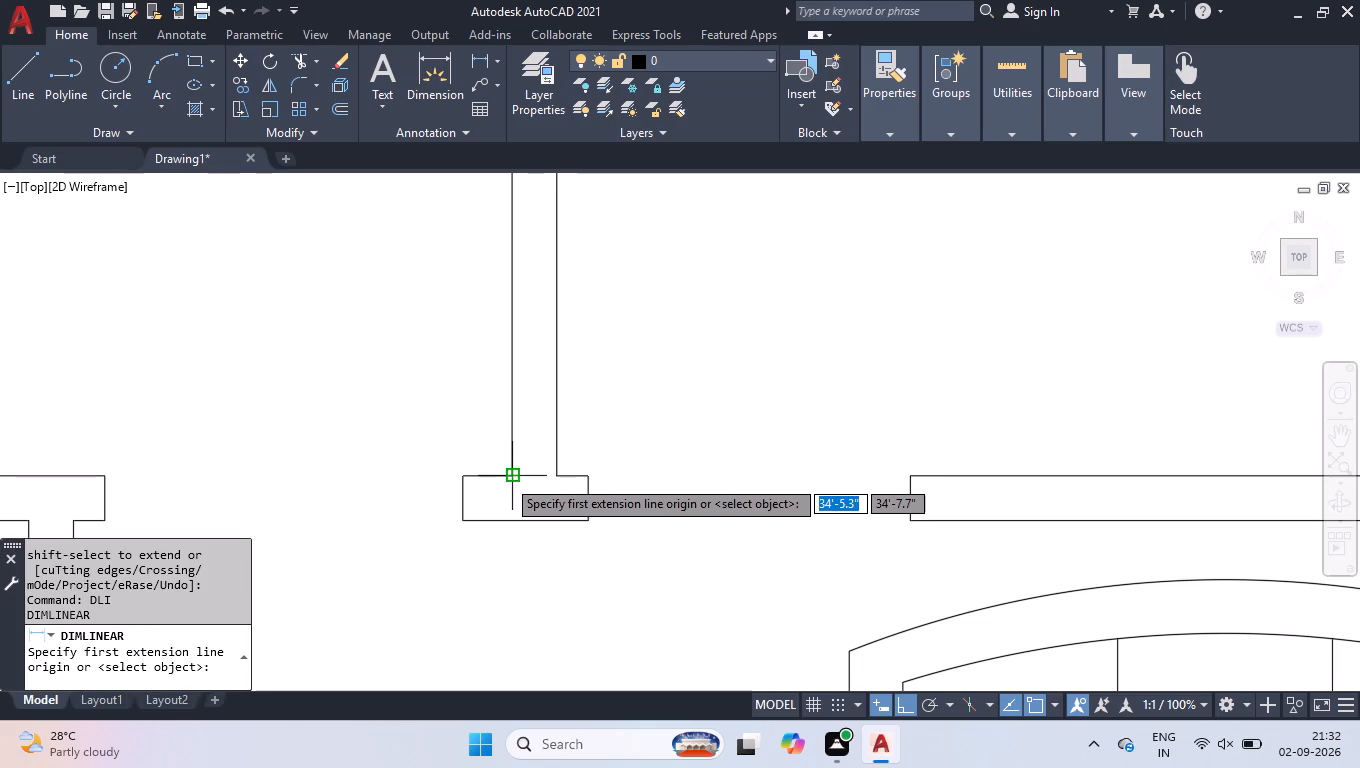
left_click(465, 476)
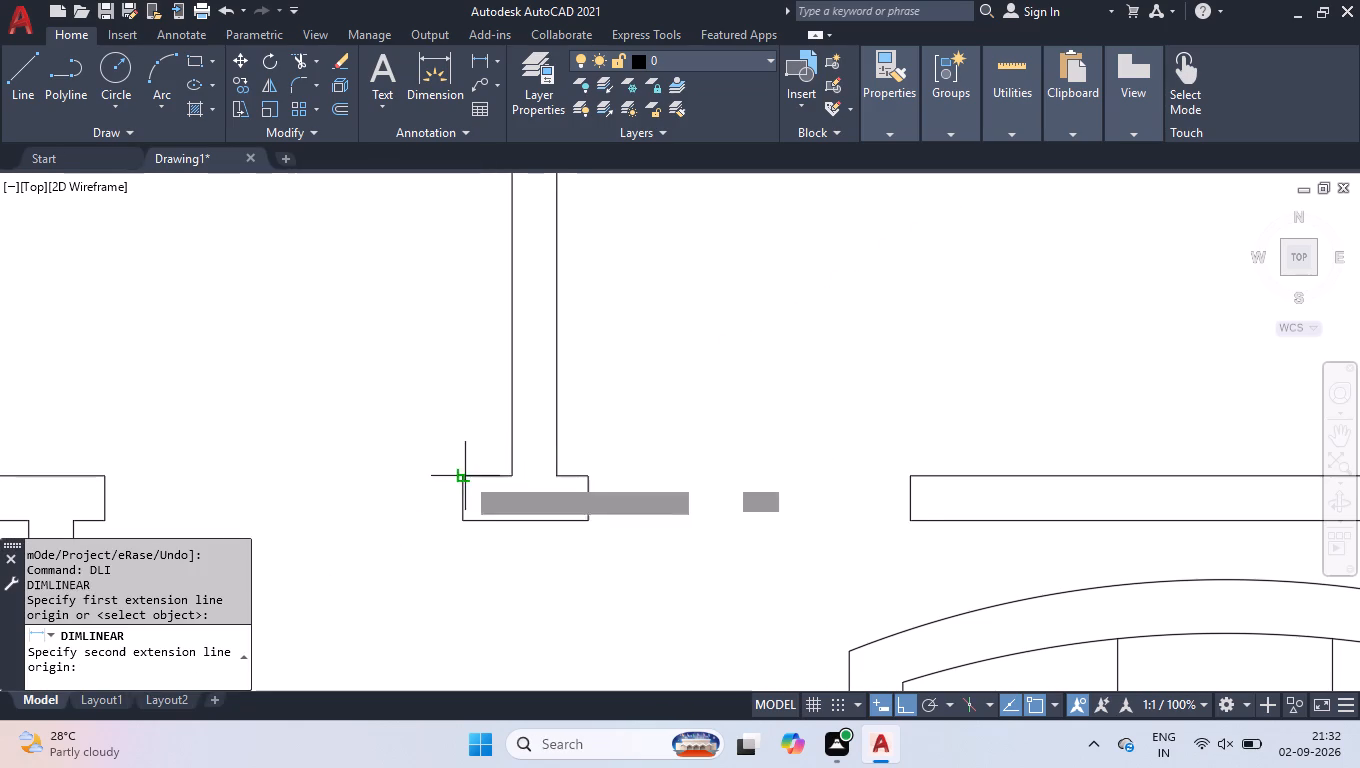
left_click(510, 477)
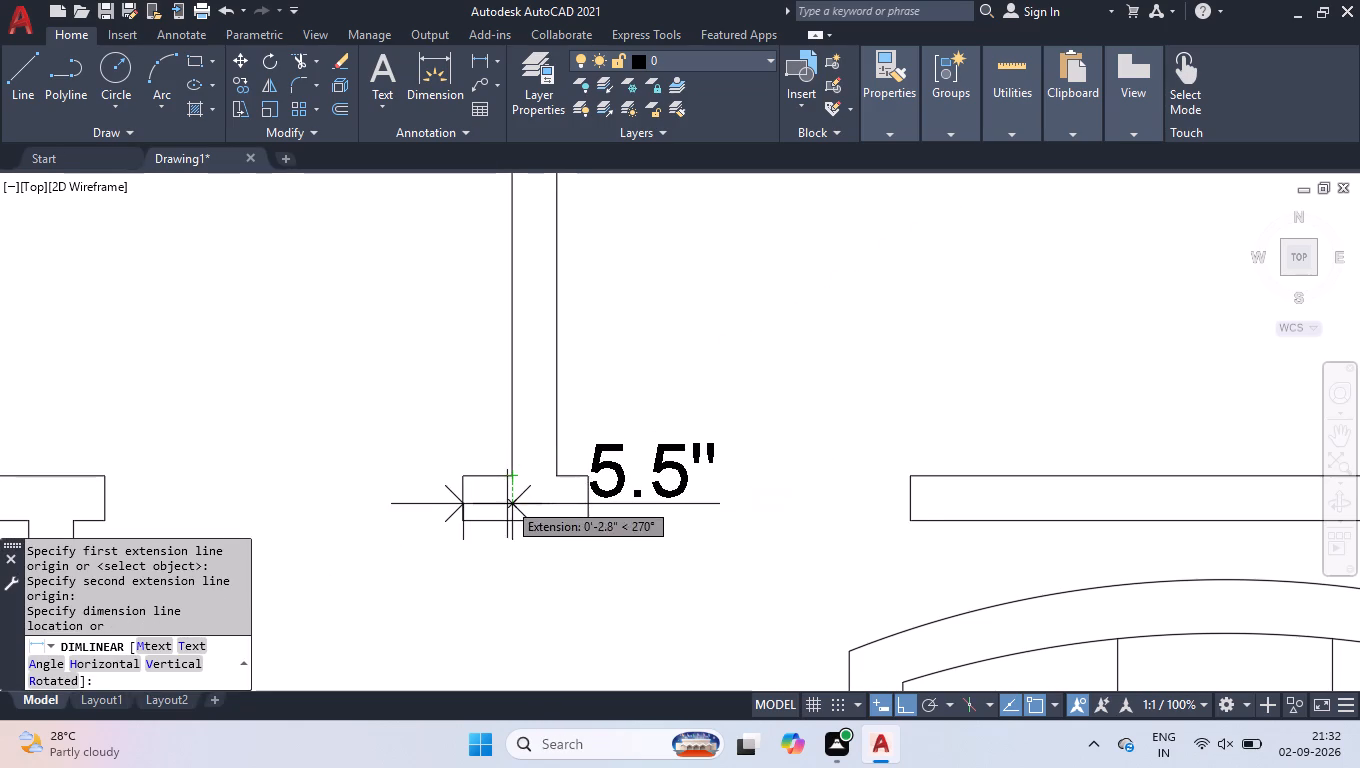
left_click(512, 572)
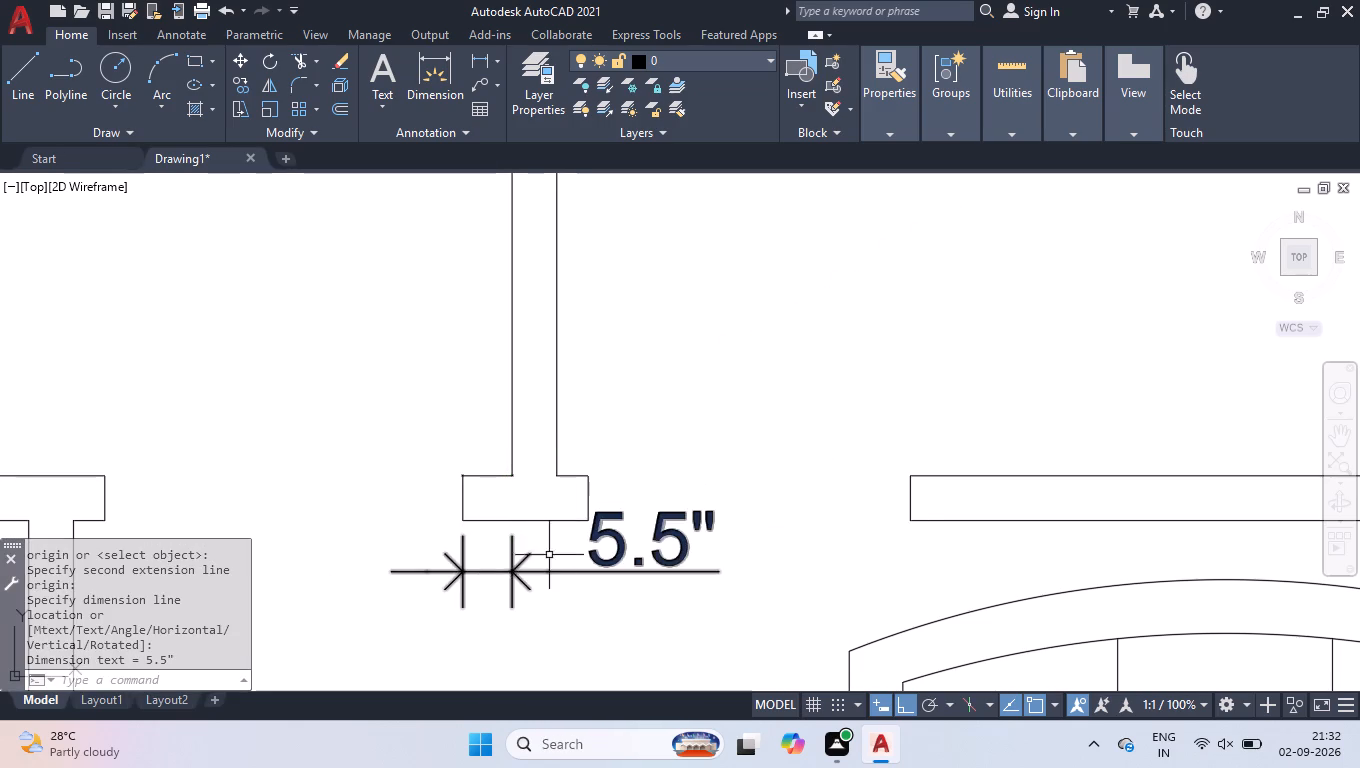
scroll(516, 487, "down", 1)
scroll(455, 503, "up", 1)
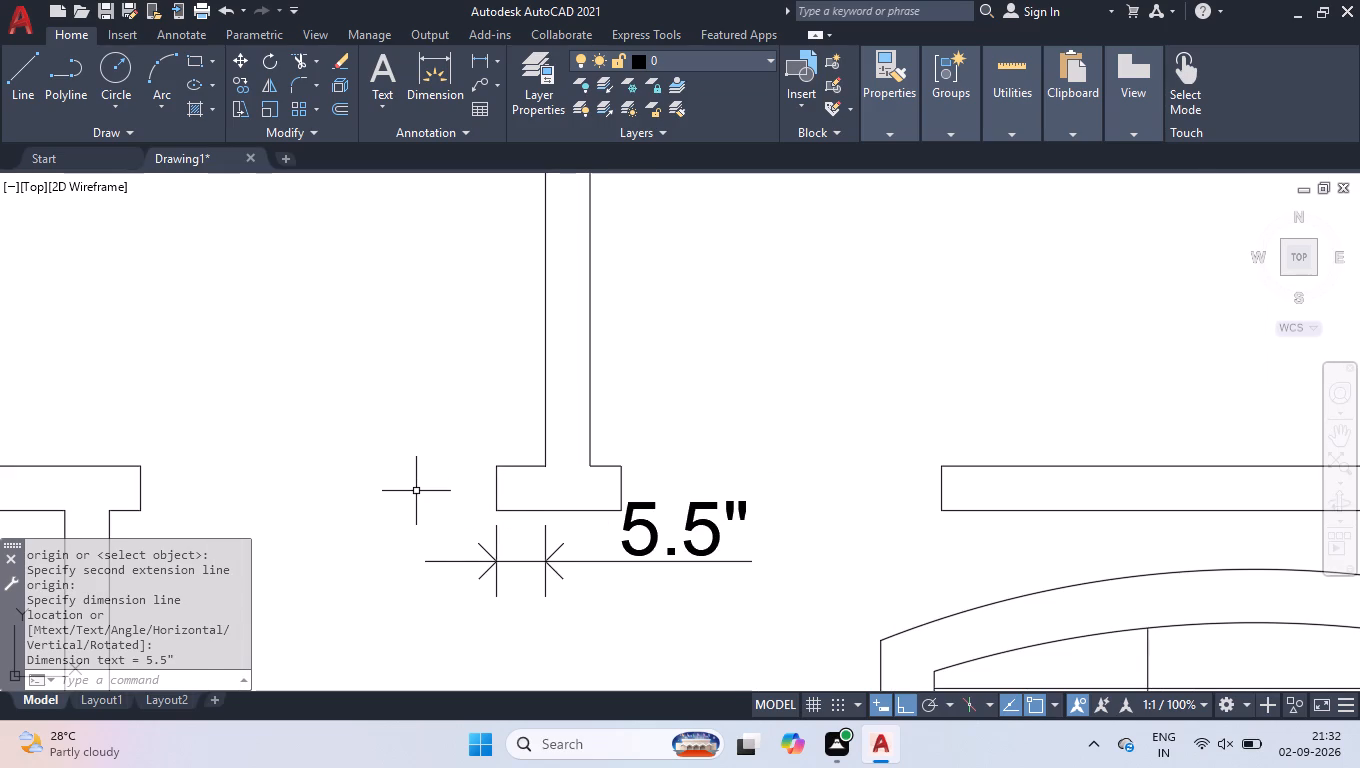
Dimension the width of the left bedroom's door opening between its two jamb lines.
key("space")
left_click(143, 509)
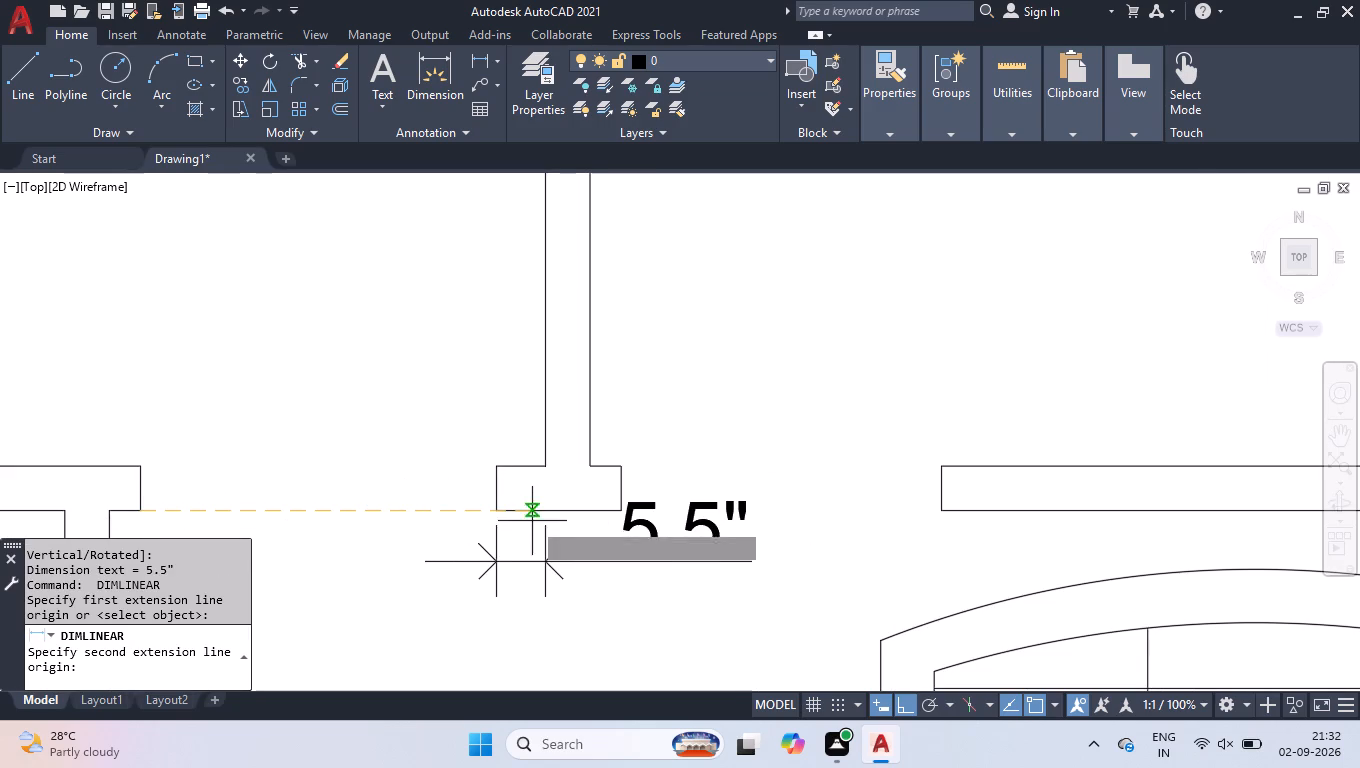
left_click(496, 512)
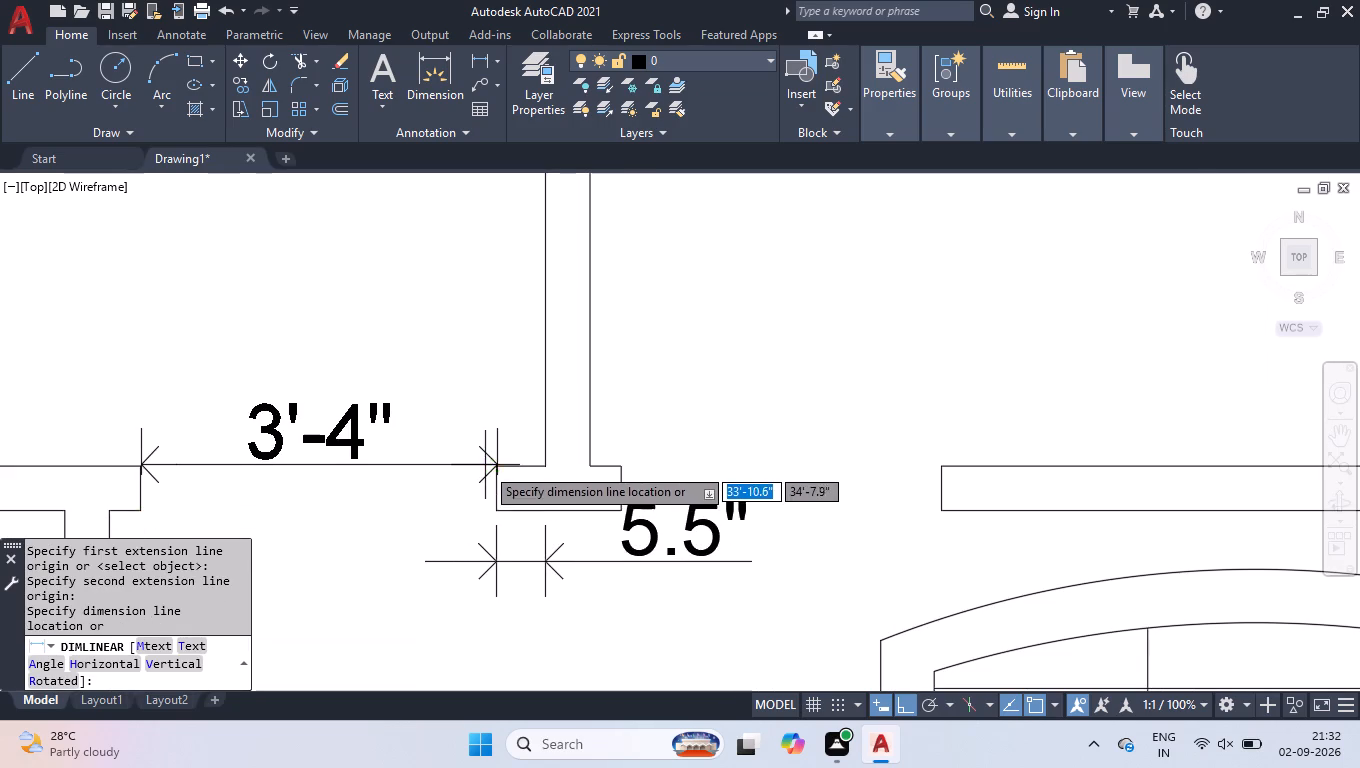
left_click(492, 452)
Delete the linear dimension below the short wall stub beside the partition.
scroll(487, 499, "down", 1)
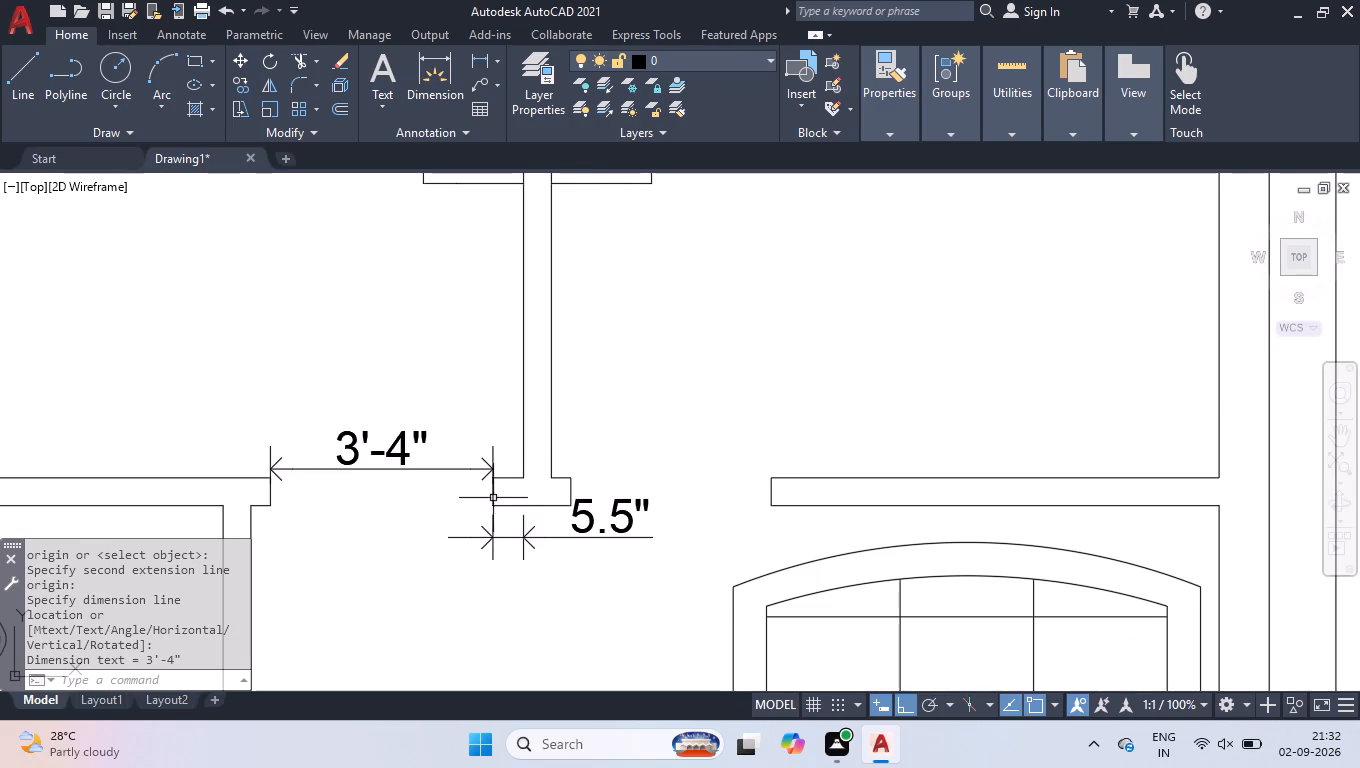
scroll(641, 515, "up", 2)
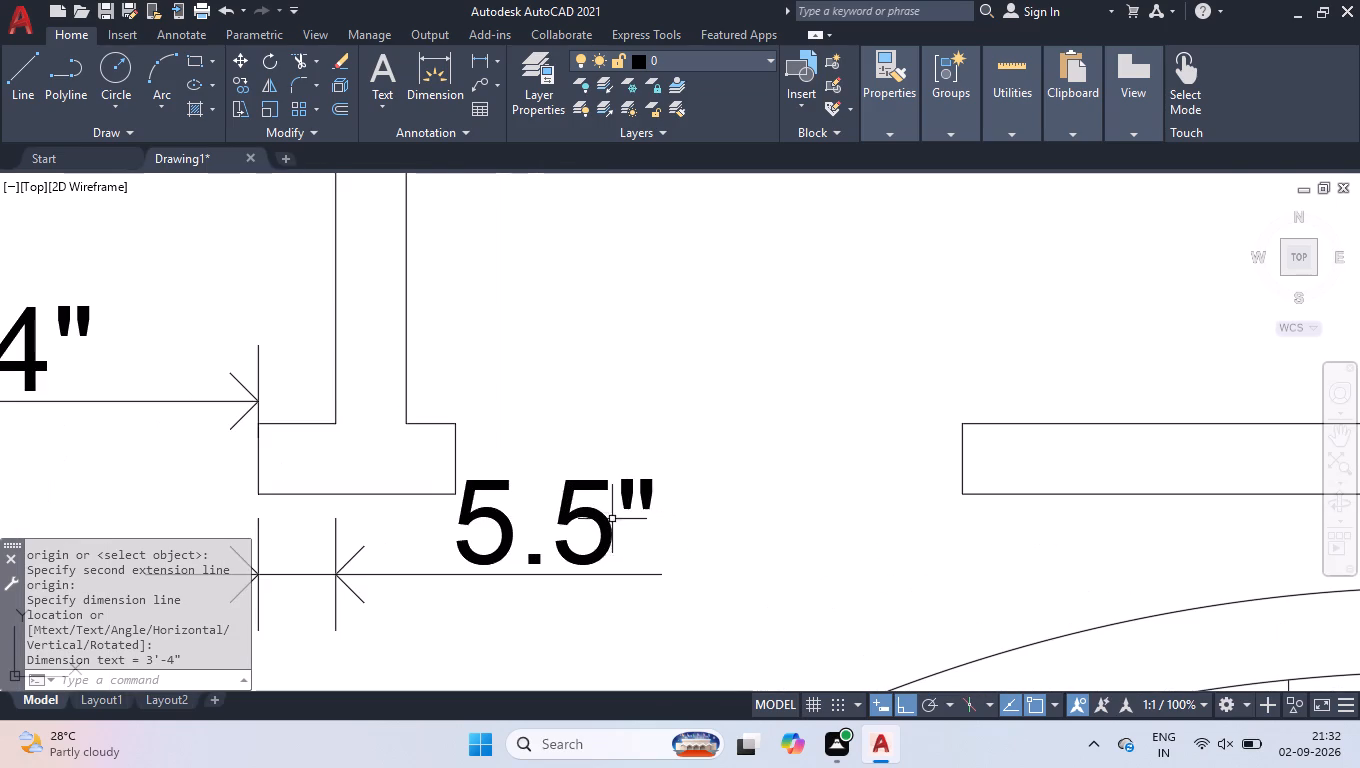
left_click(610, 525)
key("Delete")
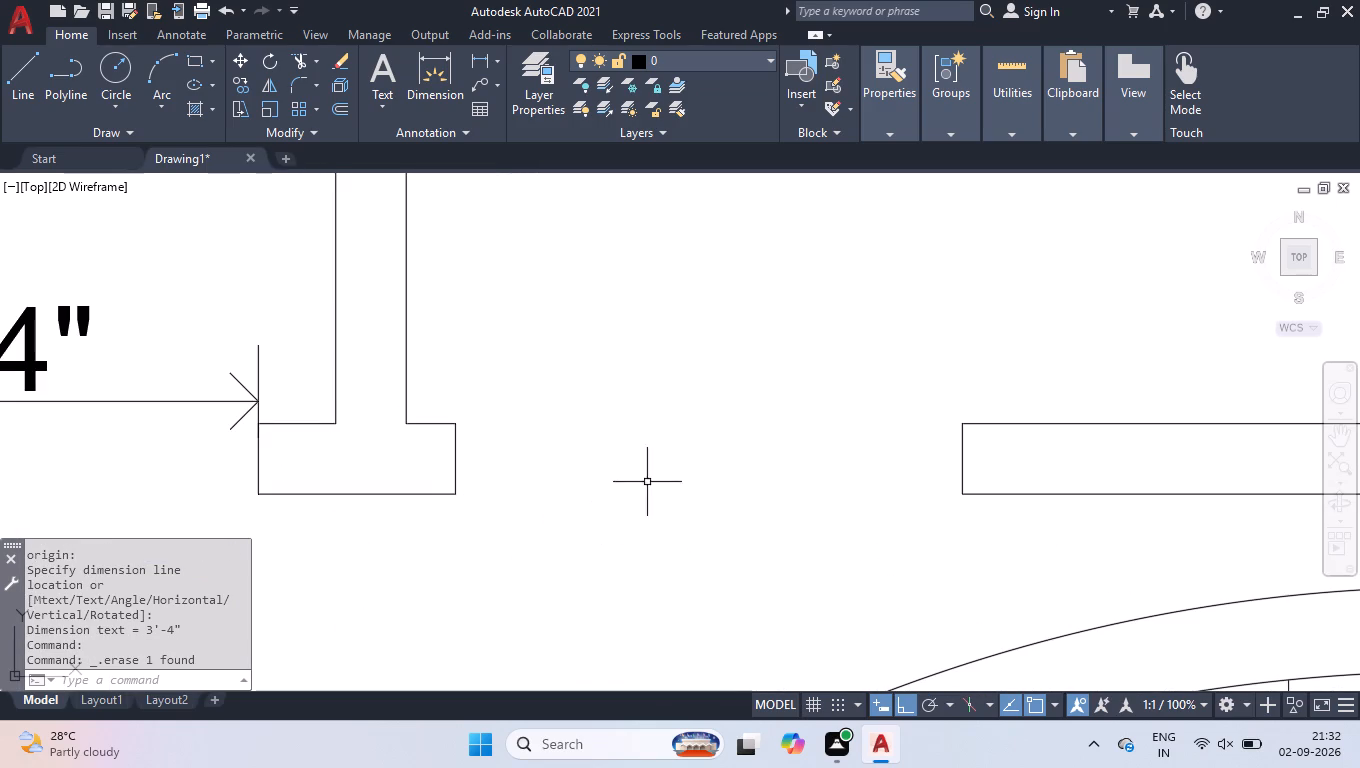
Move the left bedroom's partition-side jamb line 1" toward the partition wall.
scroll(416, 458, "down", 1)
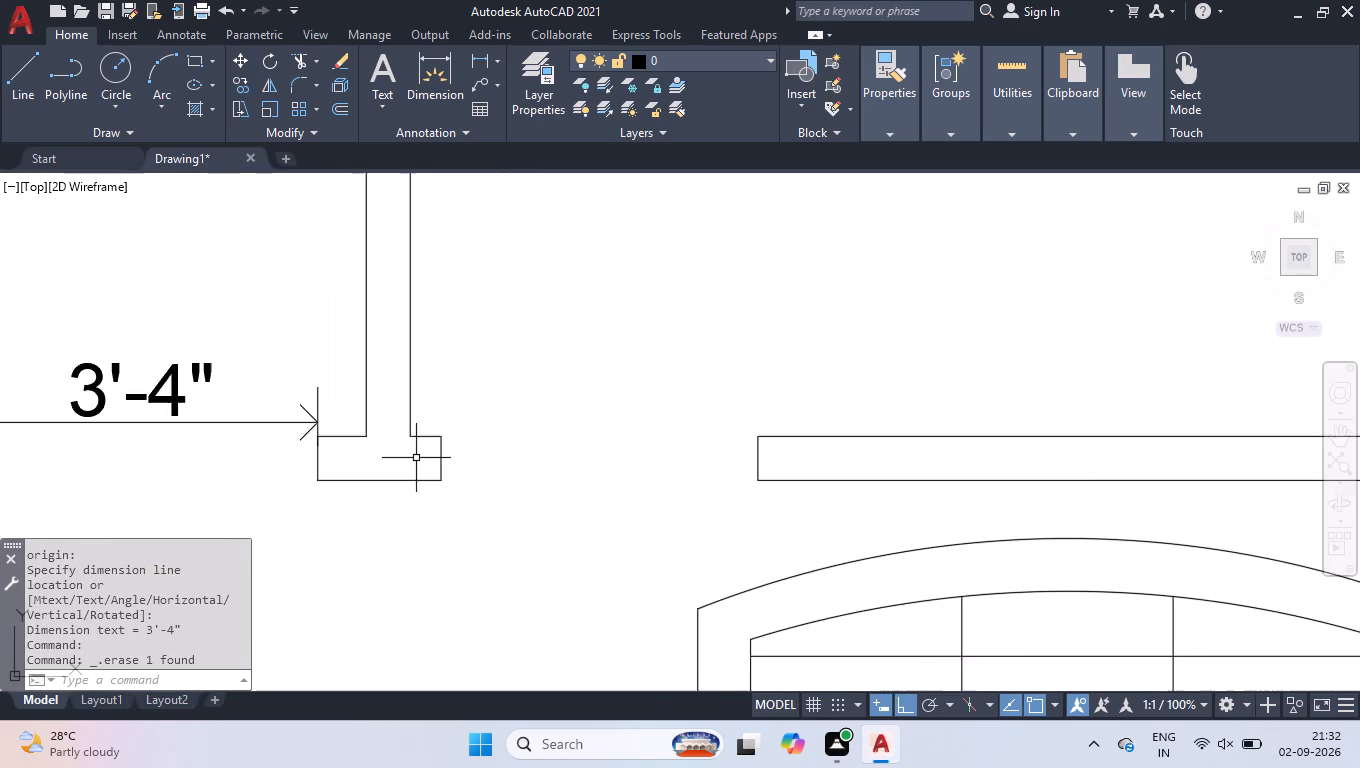
scroll(416, 458, "down", 2)
scroll(209, 469, "up", 2)
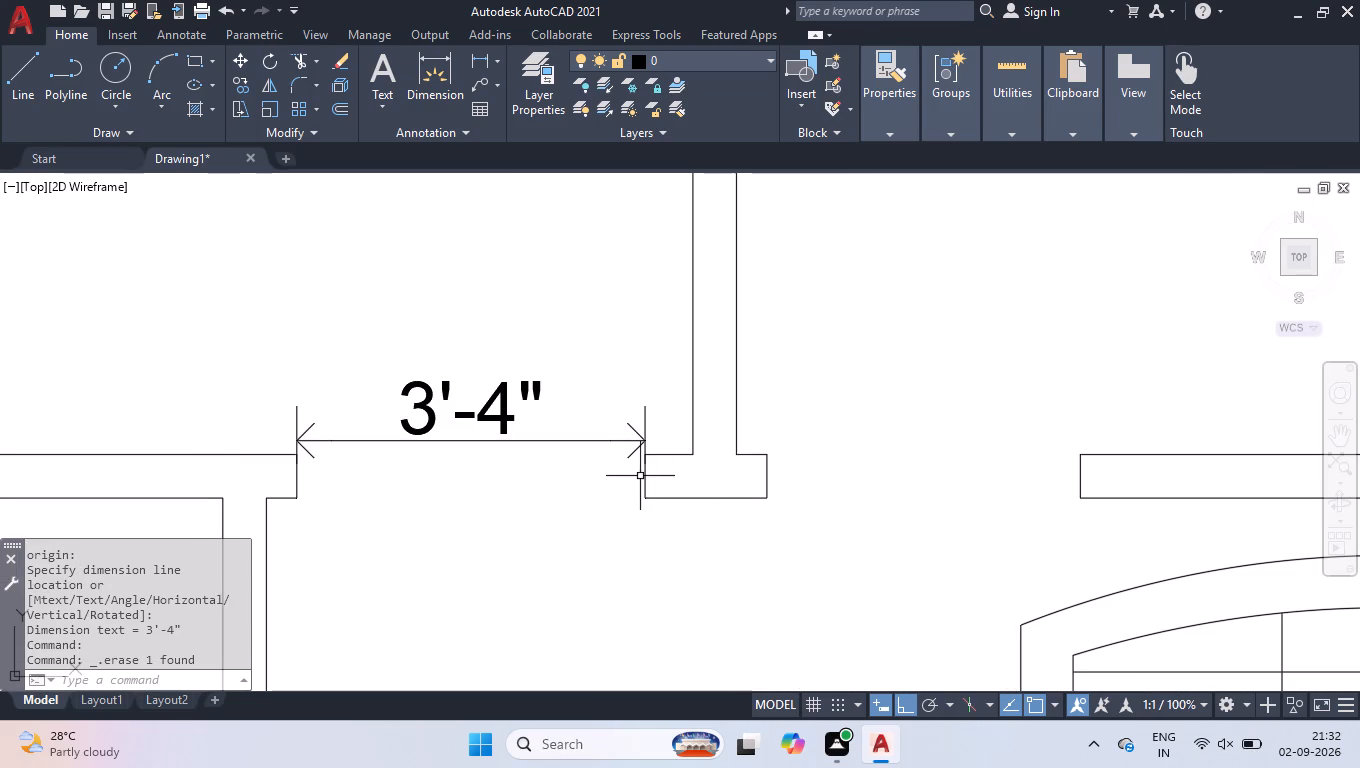
left_click(643, 476)
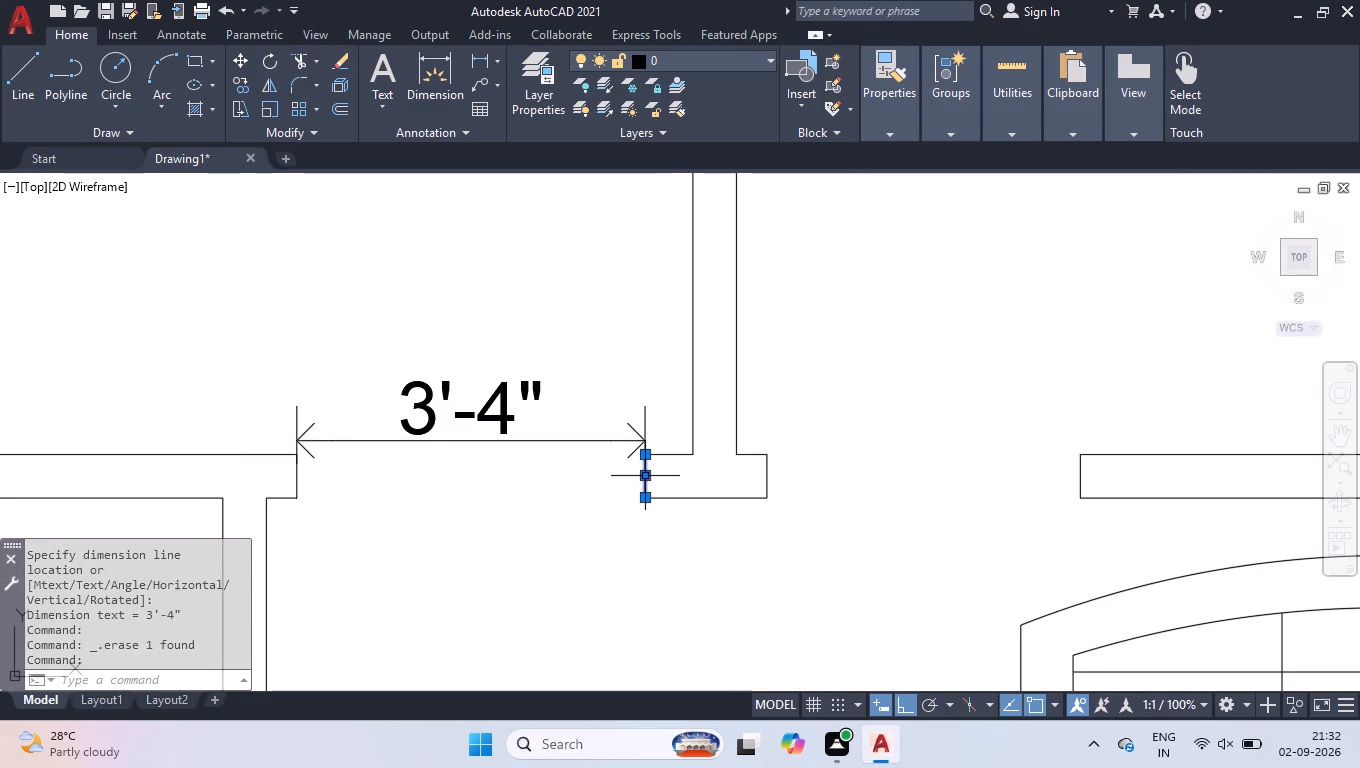
left_click(643, 476)
key("1")
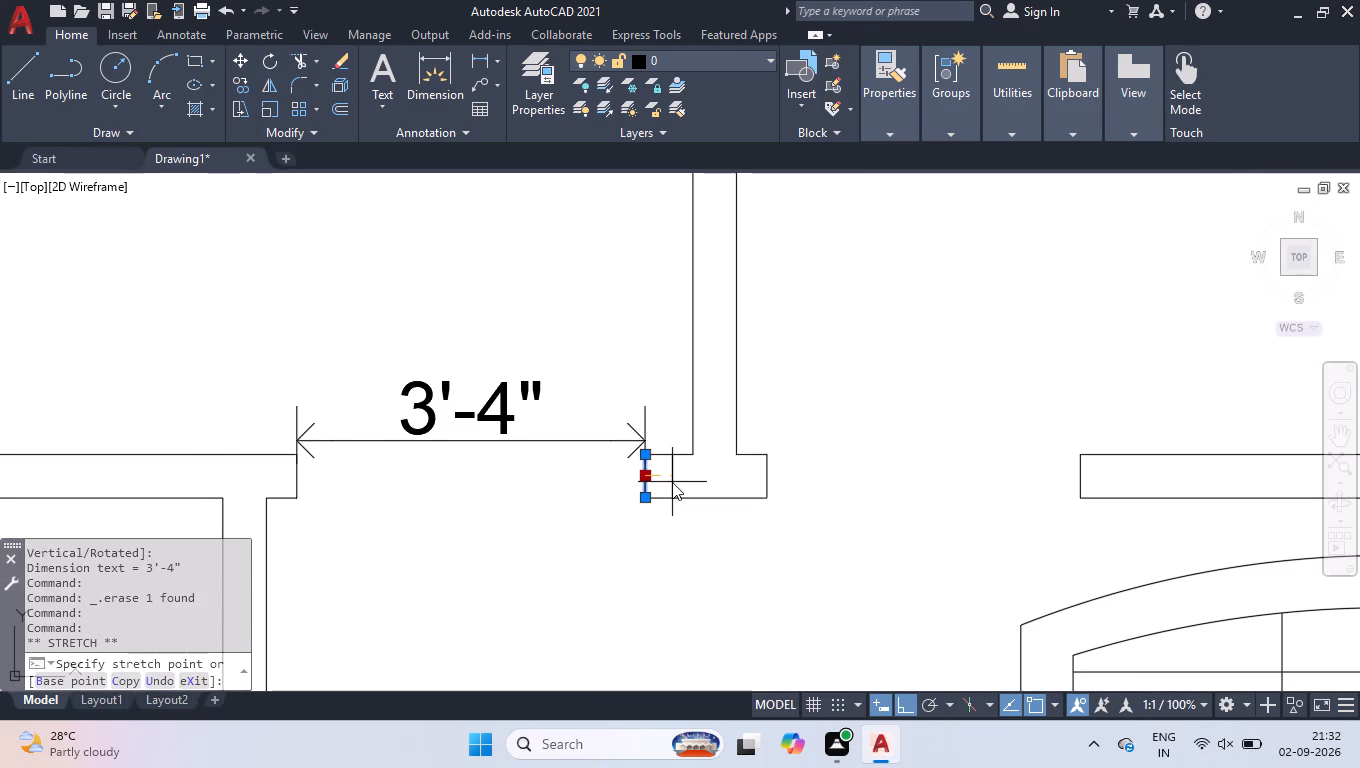
key("Return")
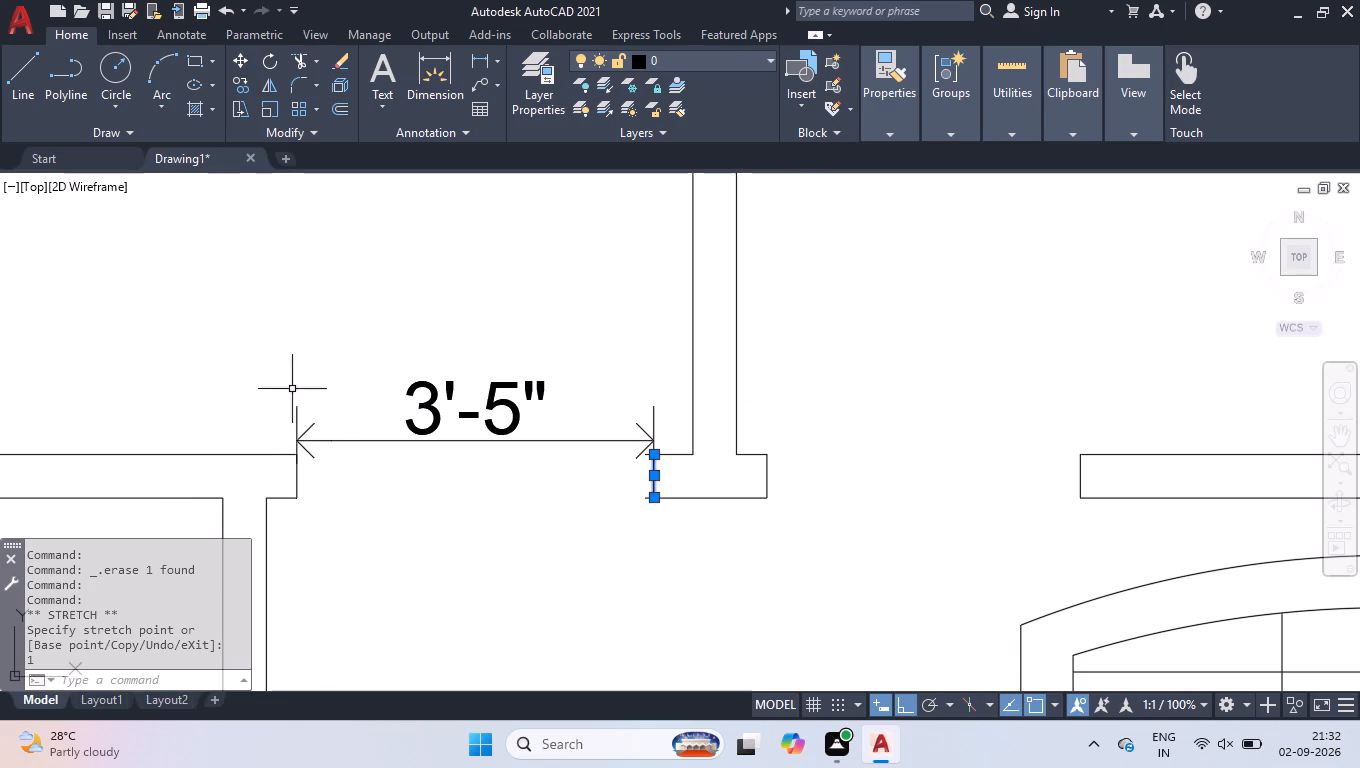
Move the left bedroom's other jamb line, on the toilet side, 1" toward the partition.
left_click(292, 470)
left_click(302, 482)
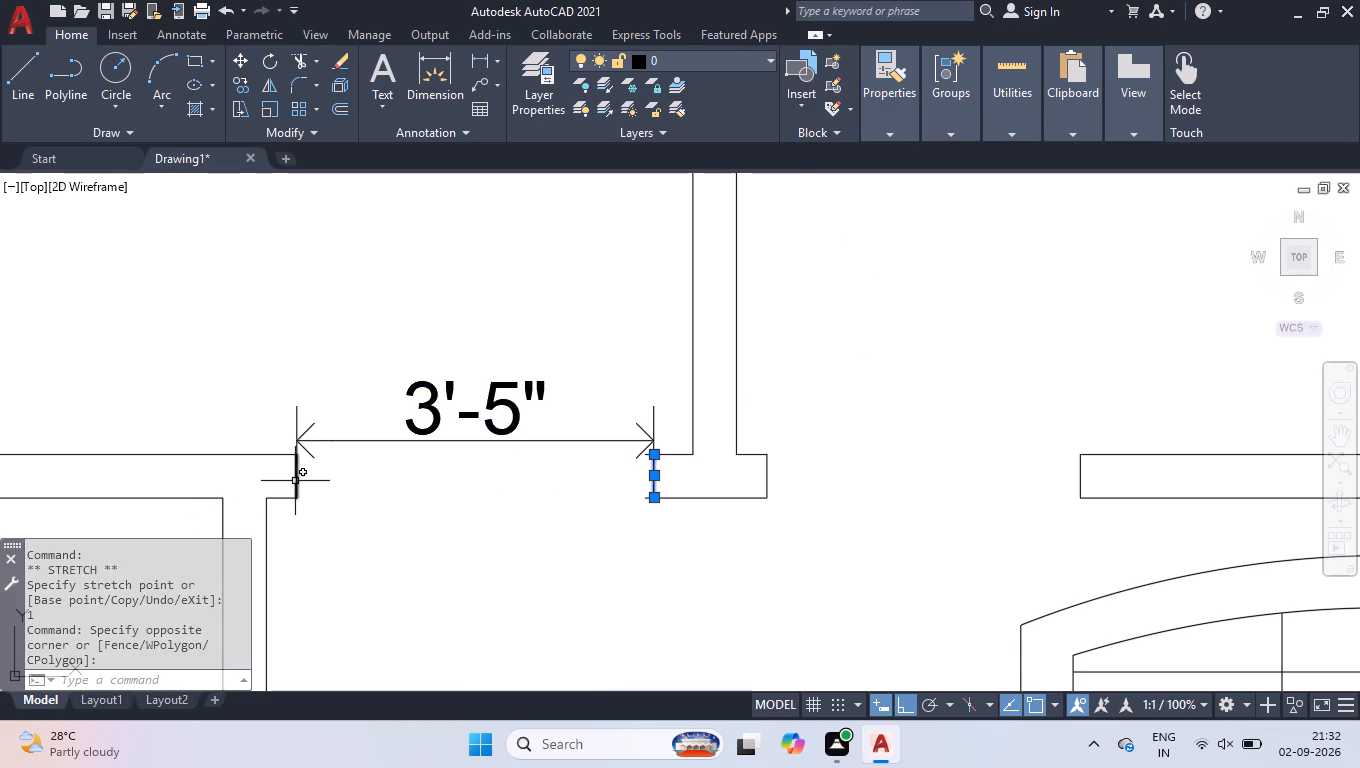
left_click(295, 481)
left_click(298, 475)
key("1")
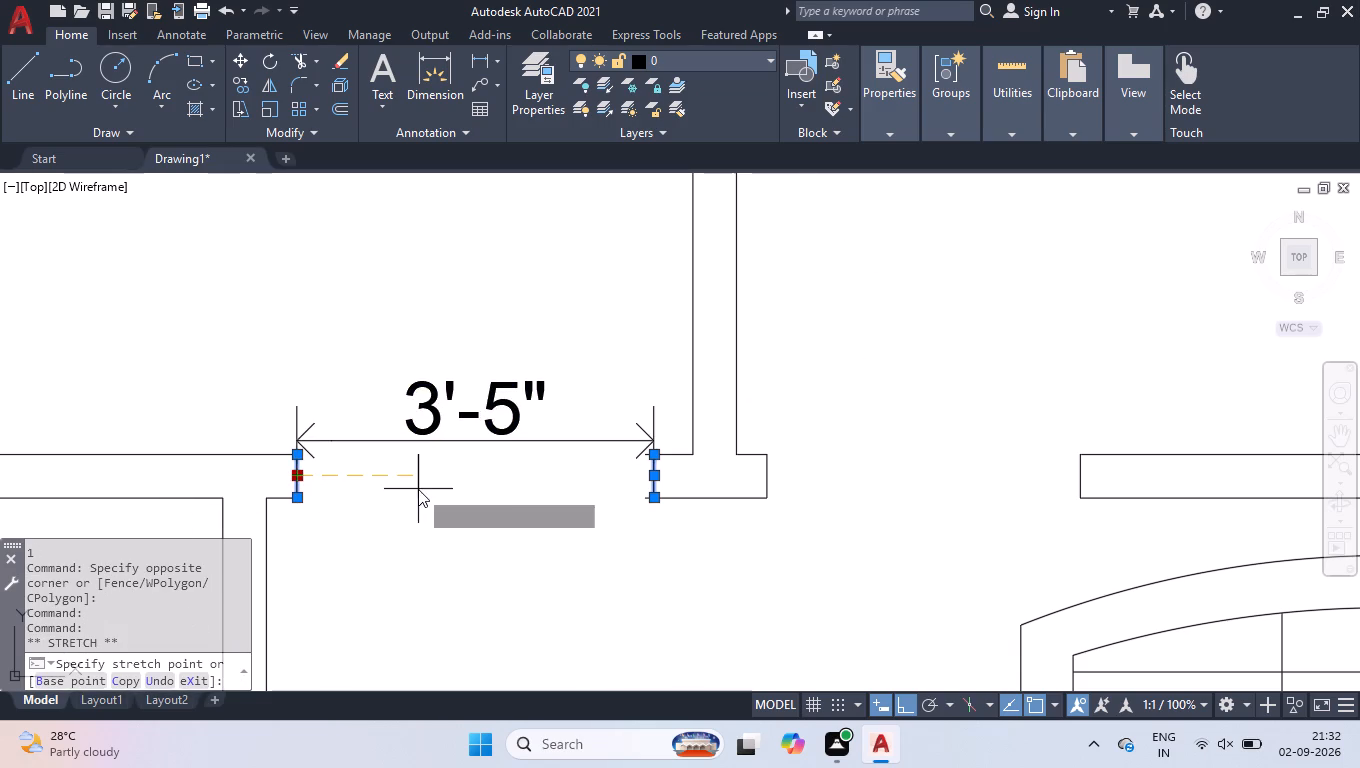
key("Return")
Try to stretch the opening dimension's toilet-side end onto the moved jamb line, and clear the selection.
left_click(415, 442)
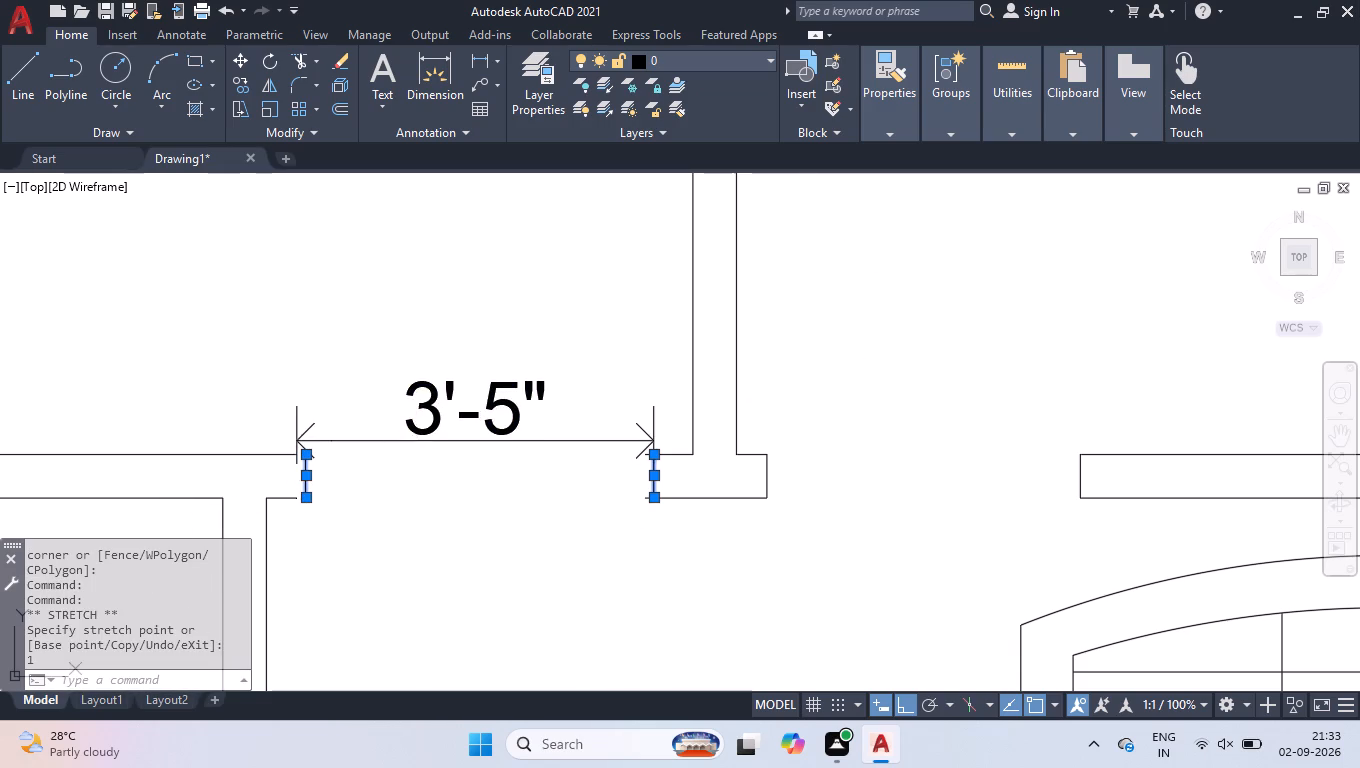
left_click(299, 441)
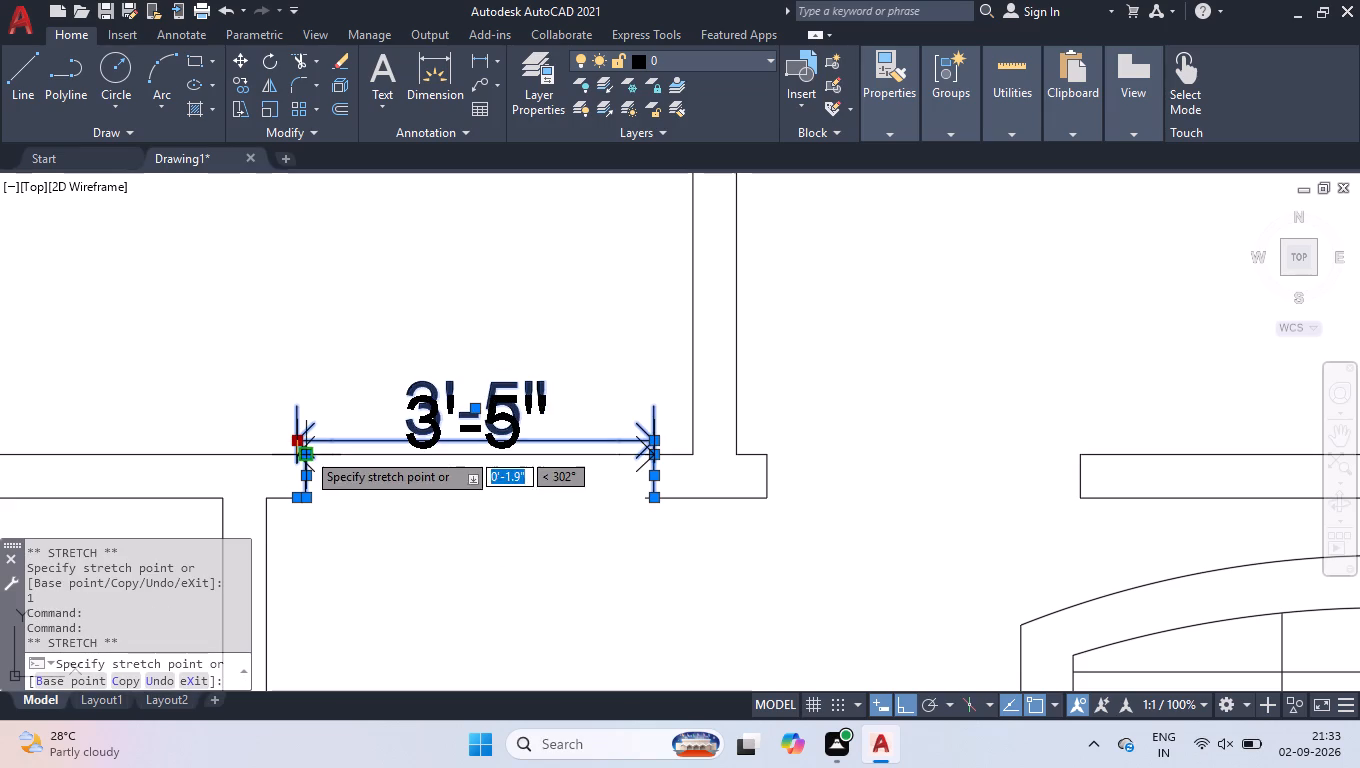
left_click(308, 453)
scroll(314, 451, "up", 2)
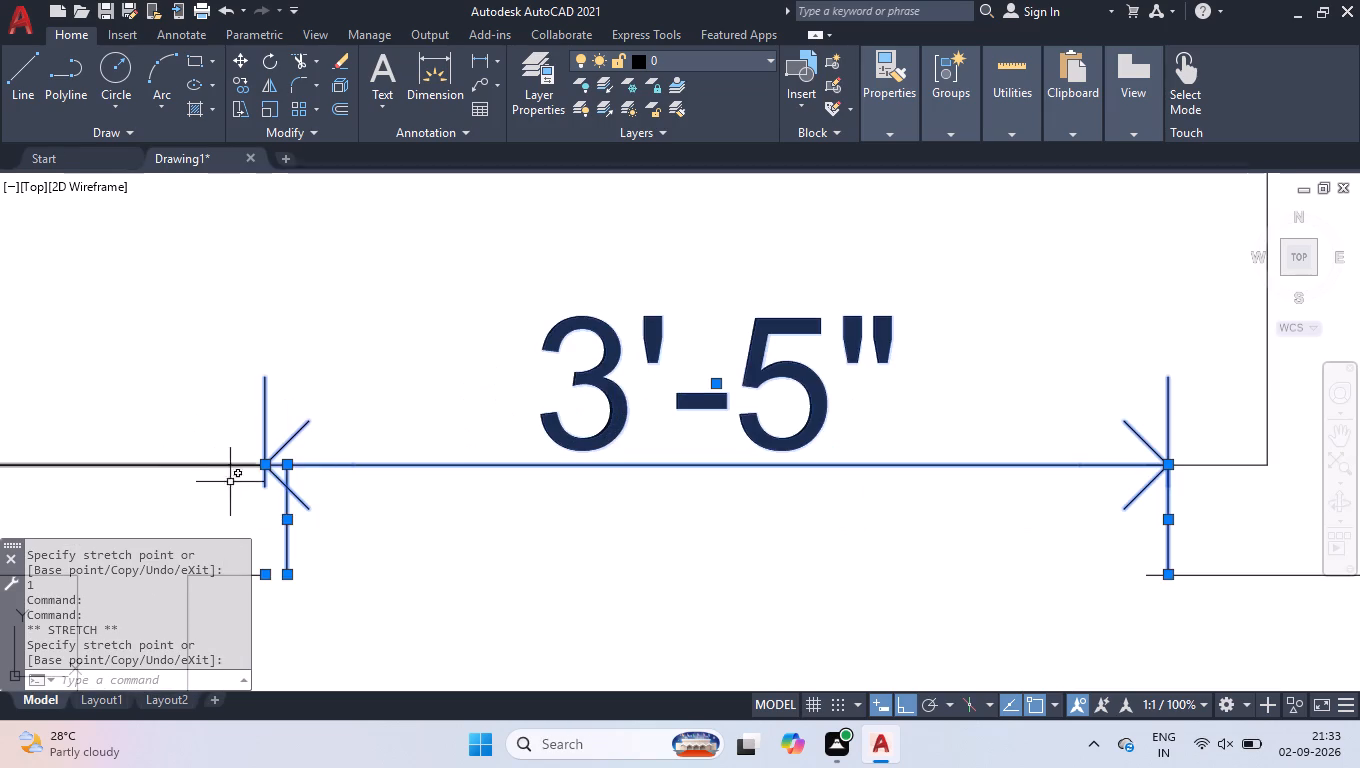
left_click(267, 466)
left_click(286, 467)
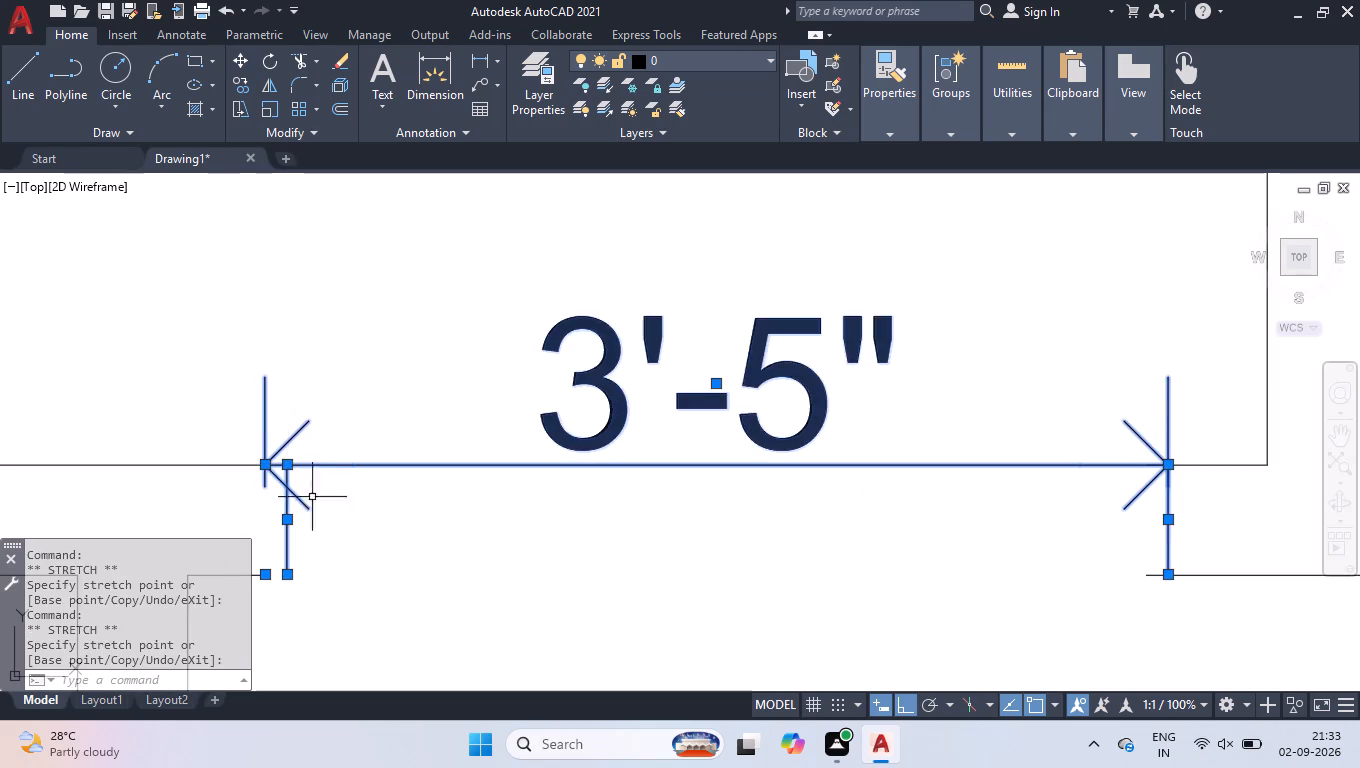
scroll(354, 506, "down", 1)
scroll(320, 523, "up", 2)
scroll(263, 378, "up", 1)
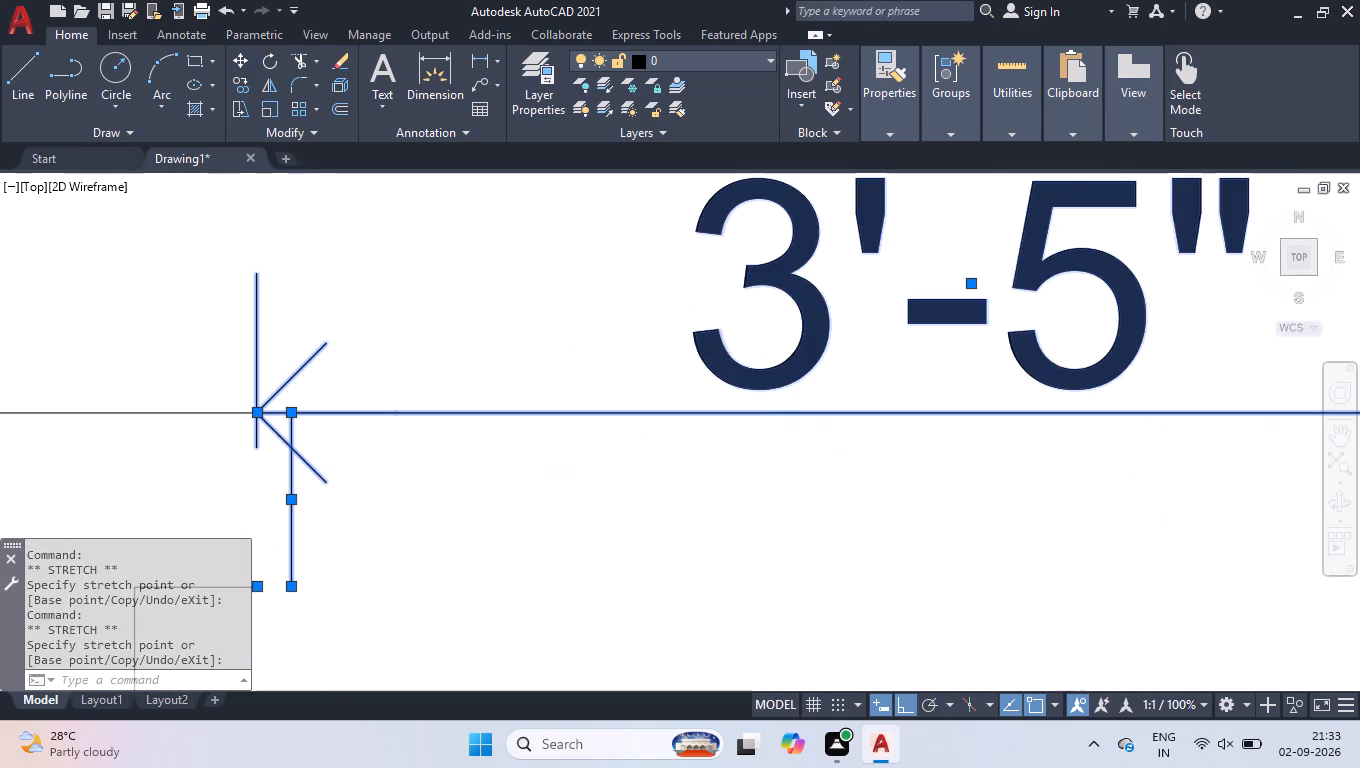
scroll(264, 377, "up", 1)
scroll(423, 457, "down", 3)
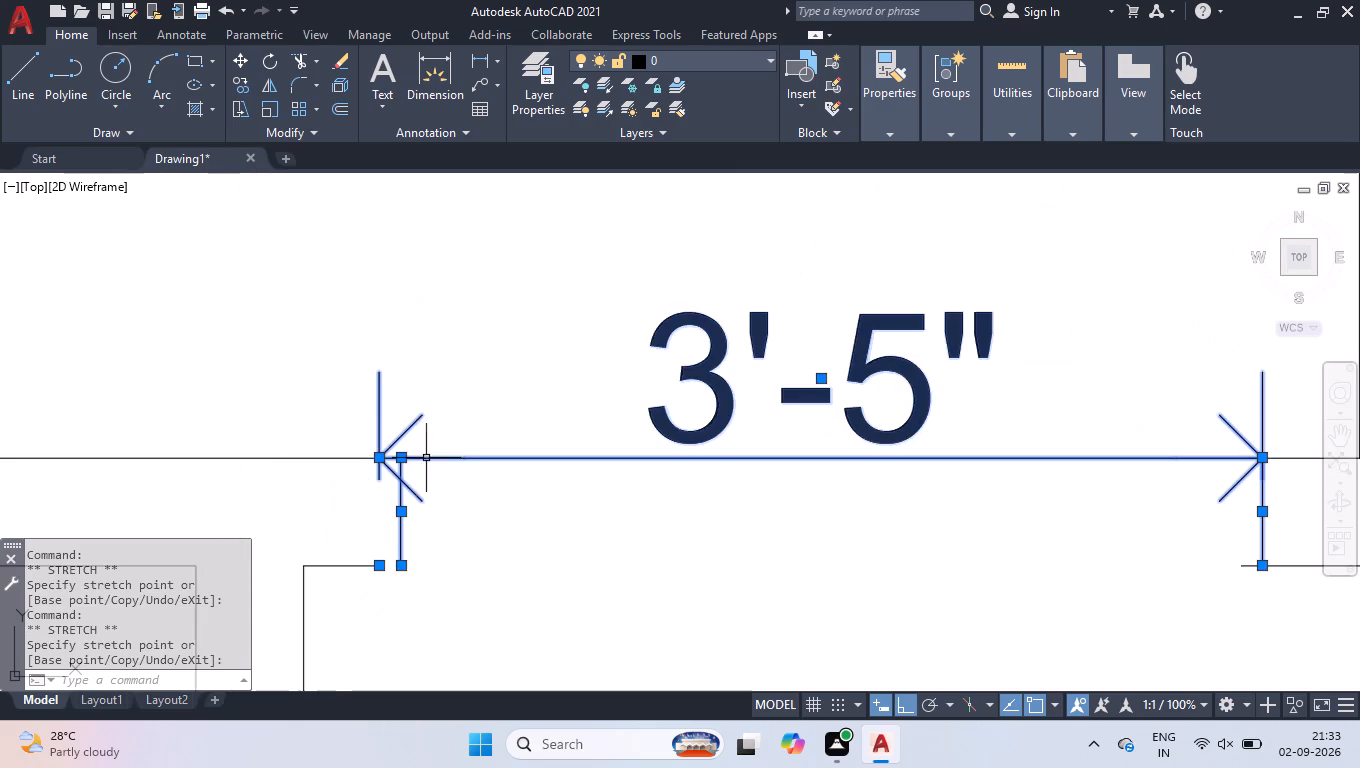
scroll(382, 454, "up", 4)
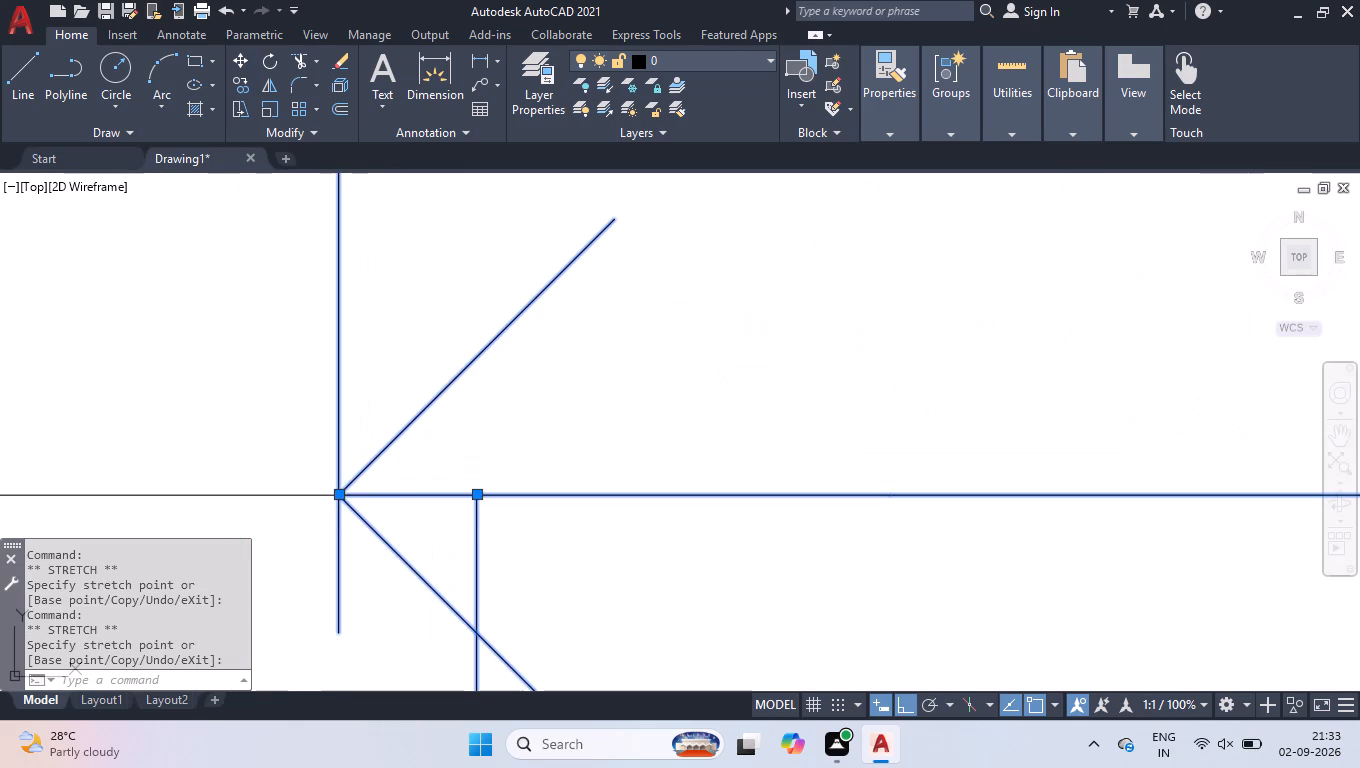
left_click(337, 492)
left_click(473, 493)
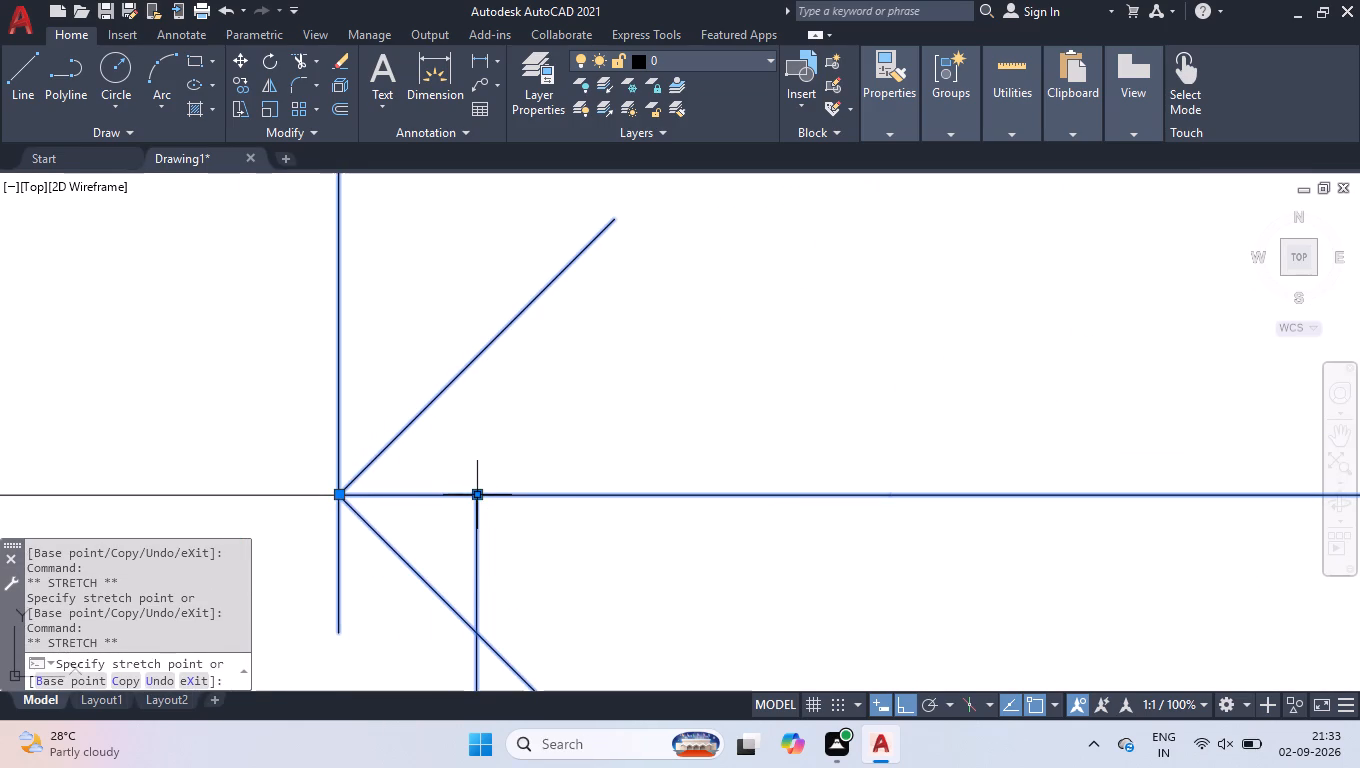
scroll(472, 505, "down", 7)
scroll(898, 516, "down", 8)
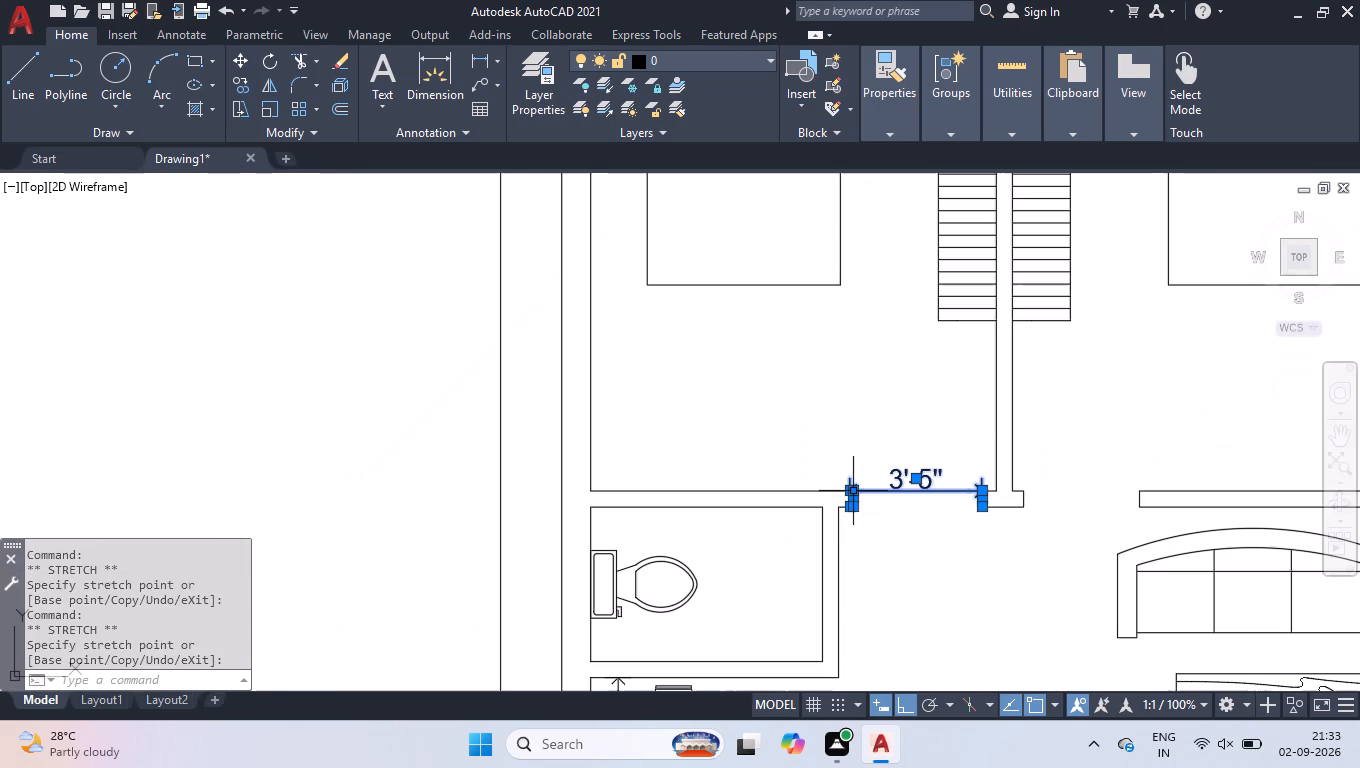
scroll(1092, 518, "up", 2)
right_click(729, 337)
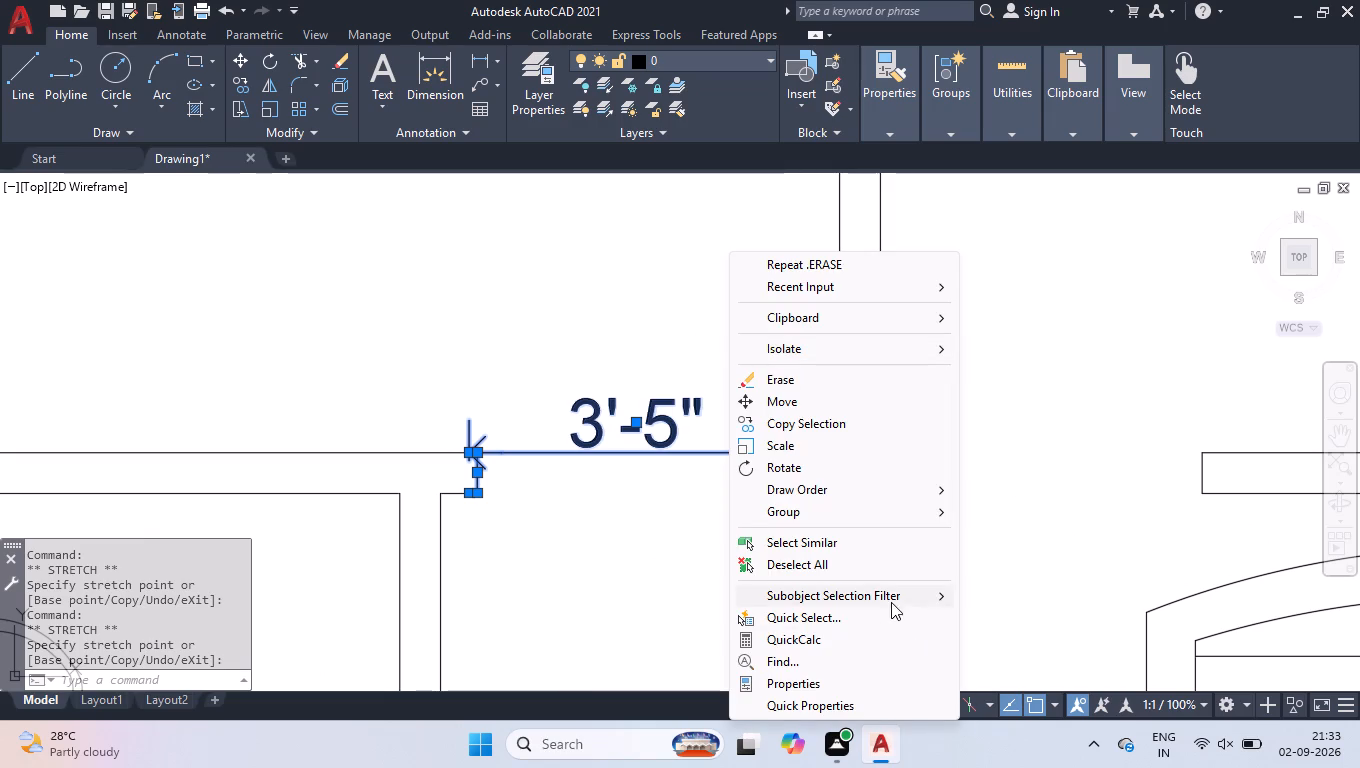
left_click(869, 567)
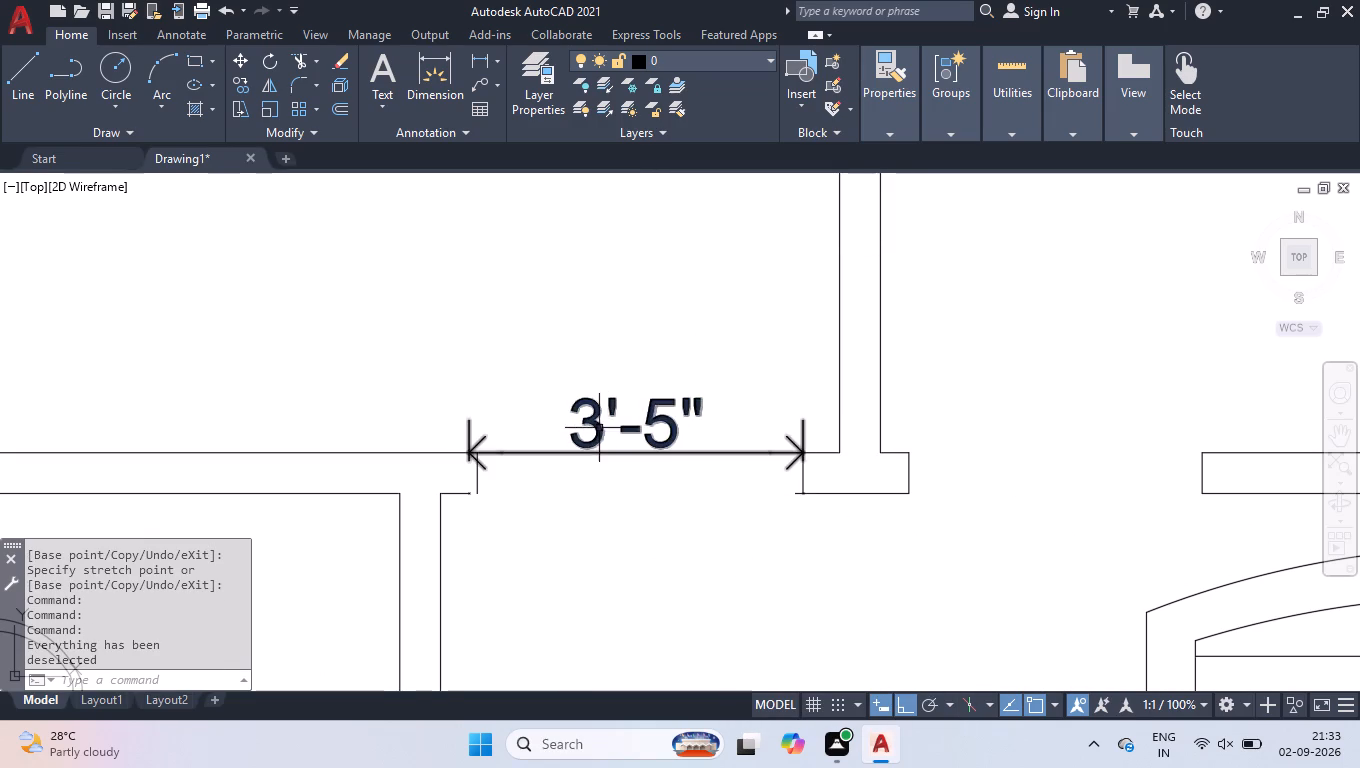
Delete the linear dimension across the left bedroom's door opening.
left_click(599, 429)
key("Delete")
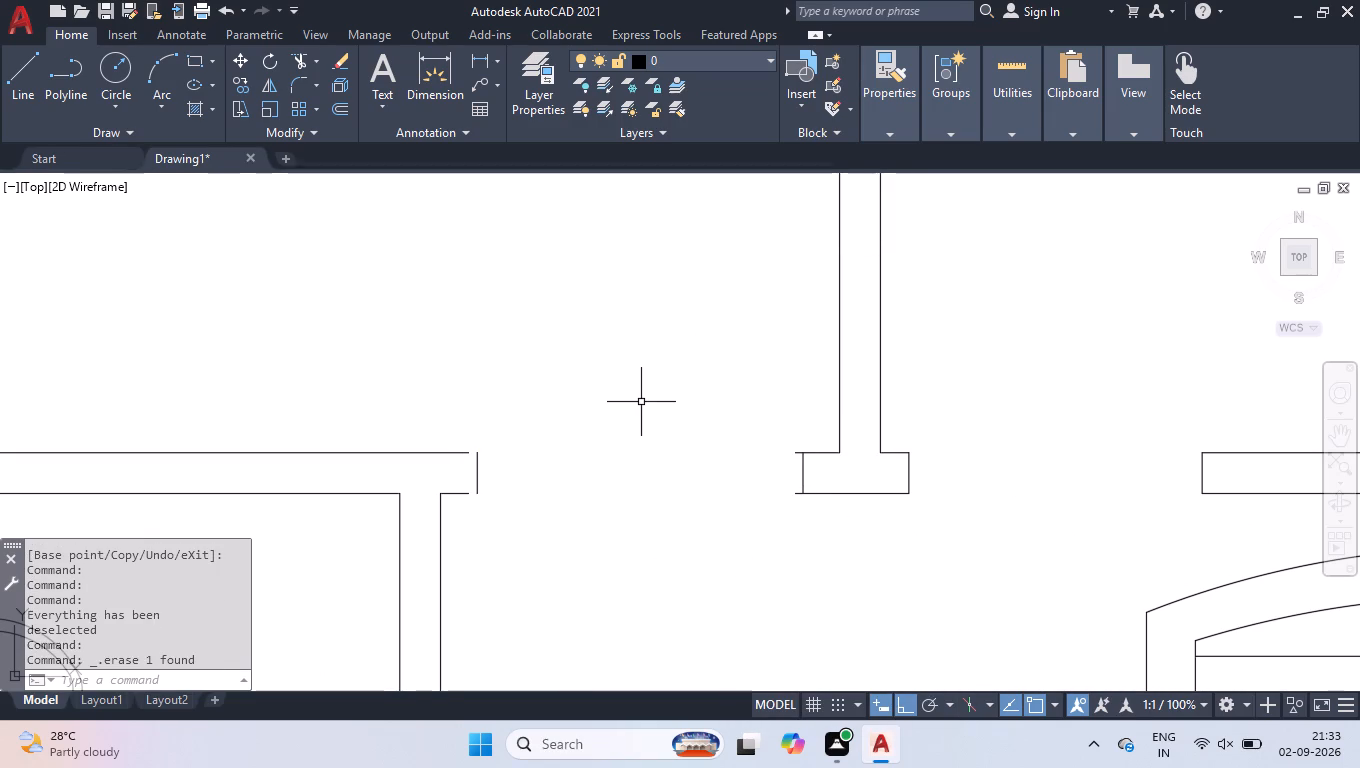
Extend both wall lines on the toilet side to the left bedroom's moved jamb line.
type("ex")
key("Return")
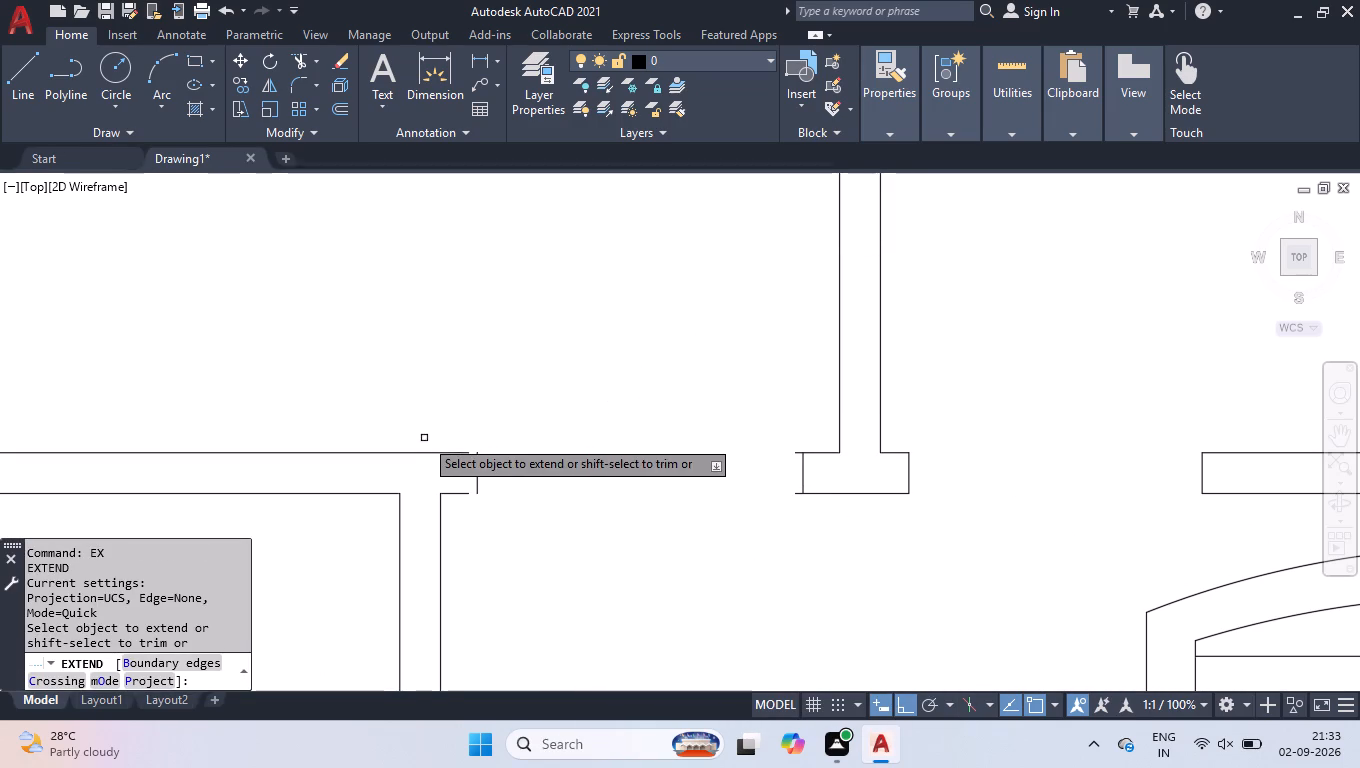
left_click_drag(443, 434, 454, 448)
left_click(466, 525)
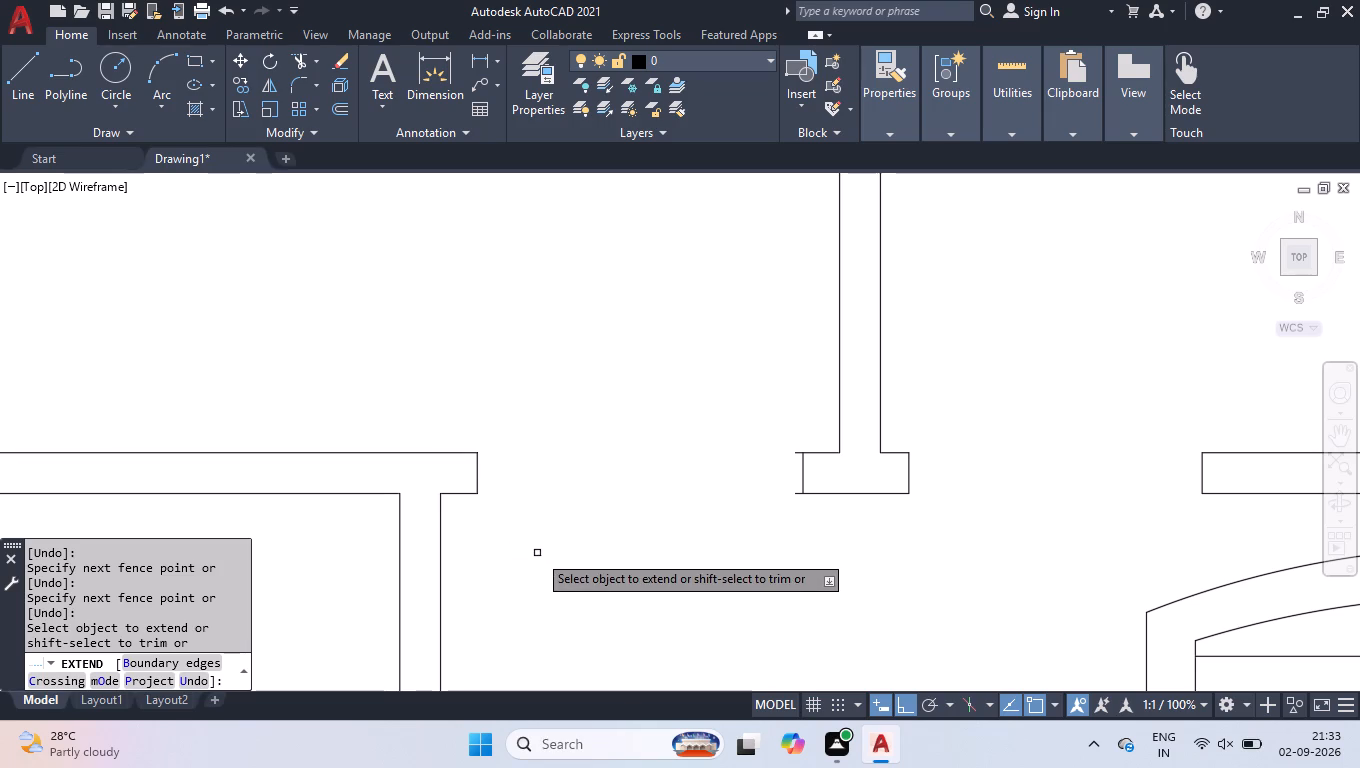
key("Return")
Trim the wall line ends that project past the left bedroom's door jamb beside the partition.
type("tr")
key("Return")
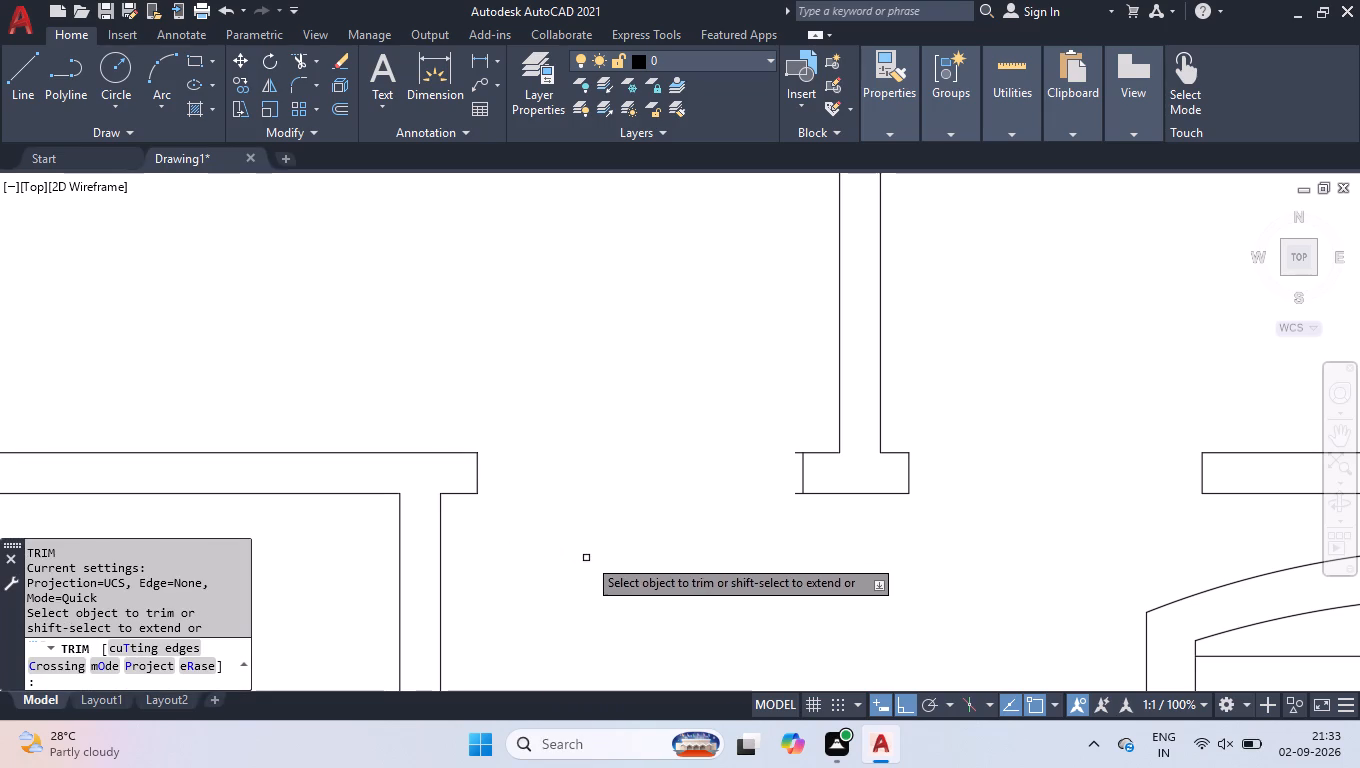
scroll(817, 500, "up", 2)
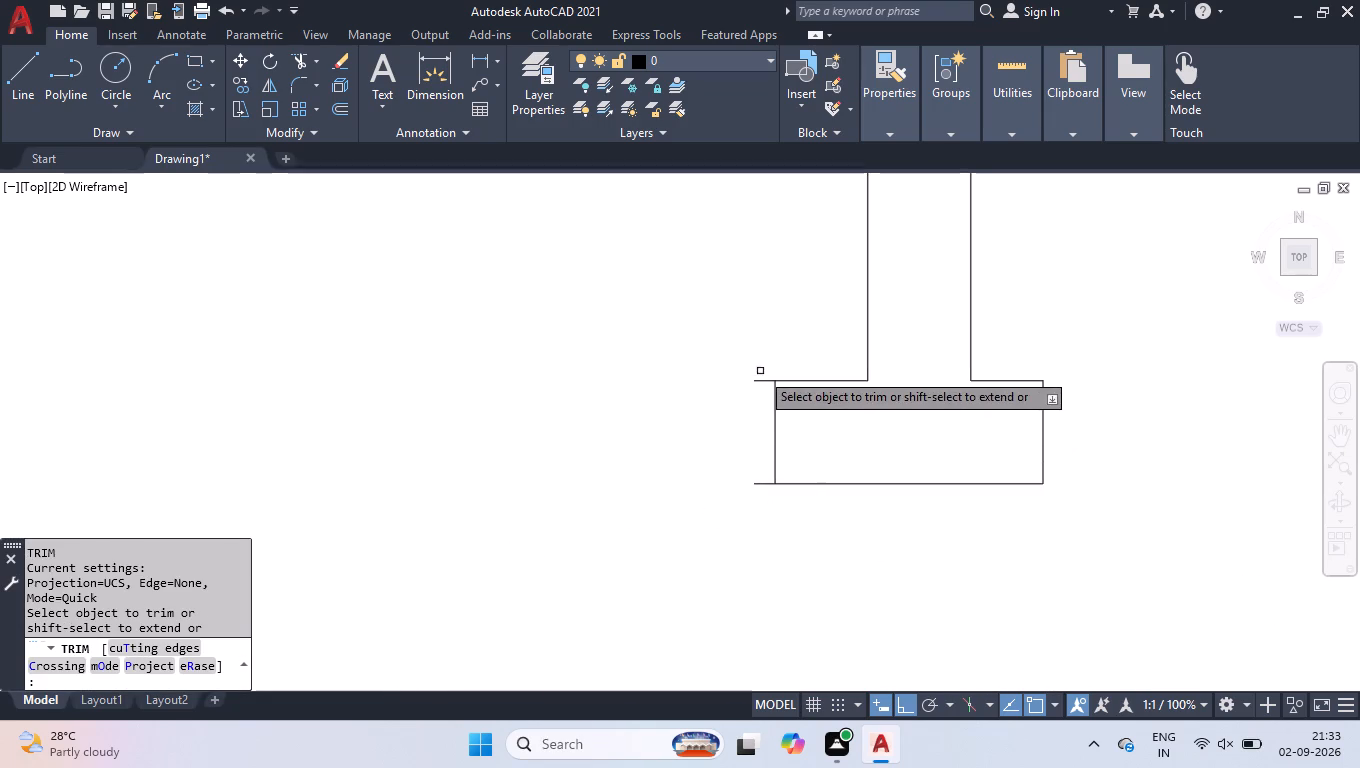
left_click(760, 370)
left_click(762, 505)
key("Return")
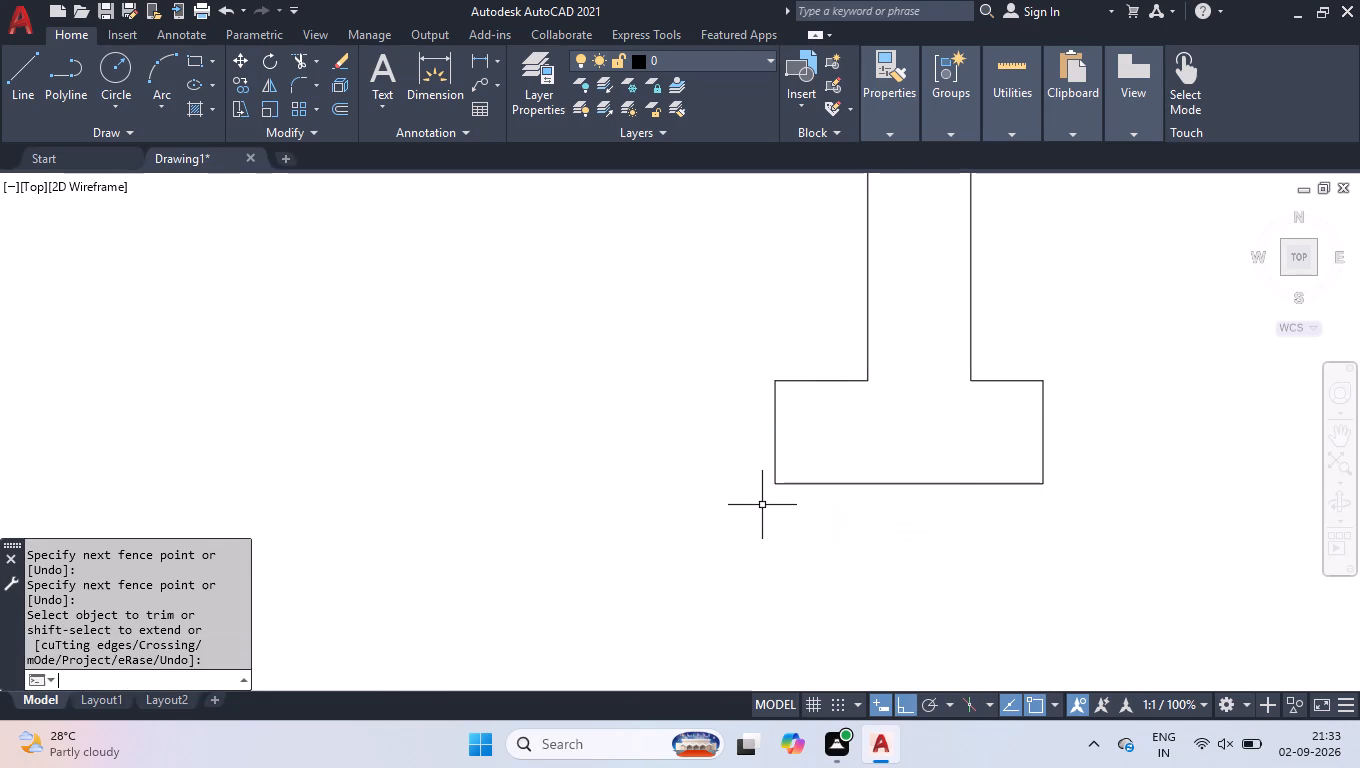
Measure the short wall returns on both sides of the bedroom partition with linear dimensions, deleting the placed dimension.
type("dli")
key("Return")
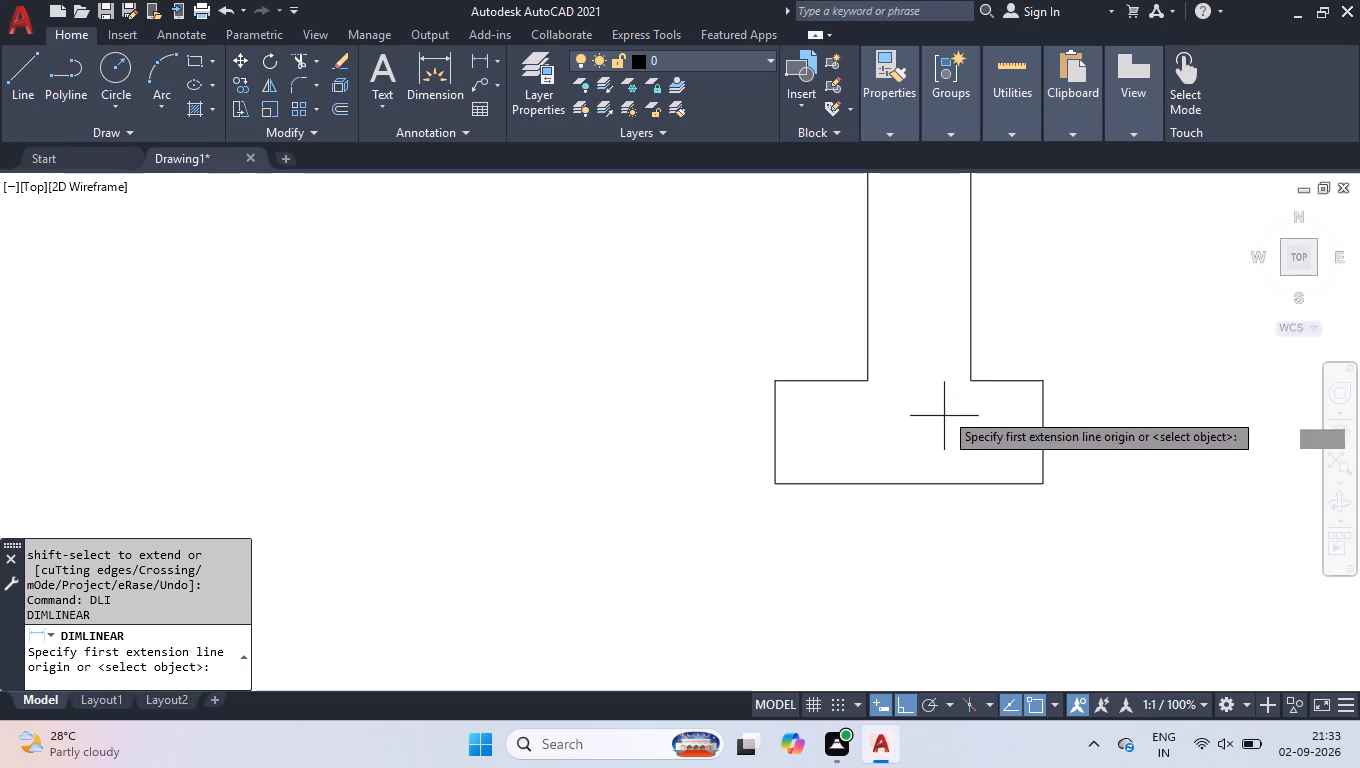
left_click(971, 376)
left_click(1037, 378)
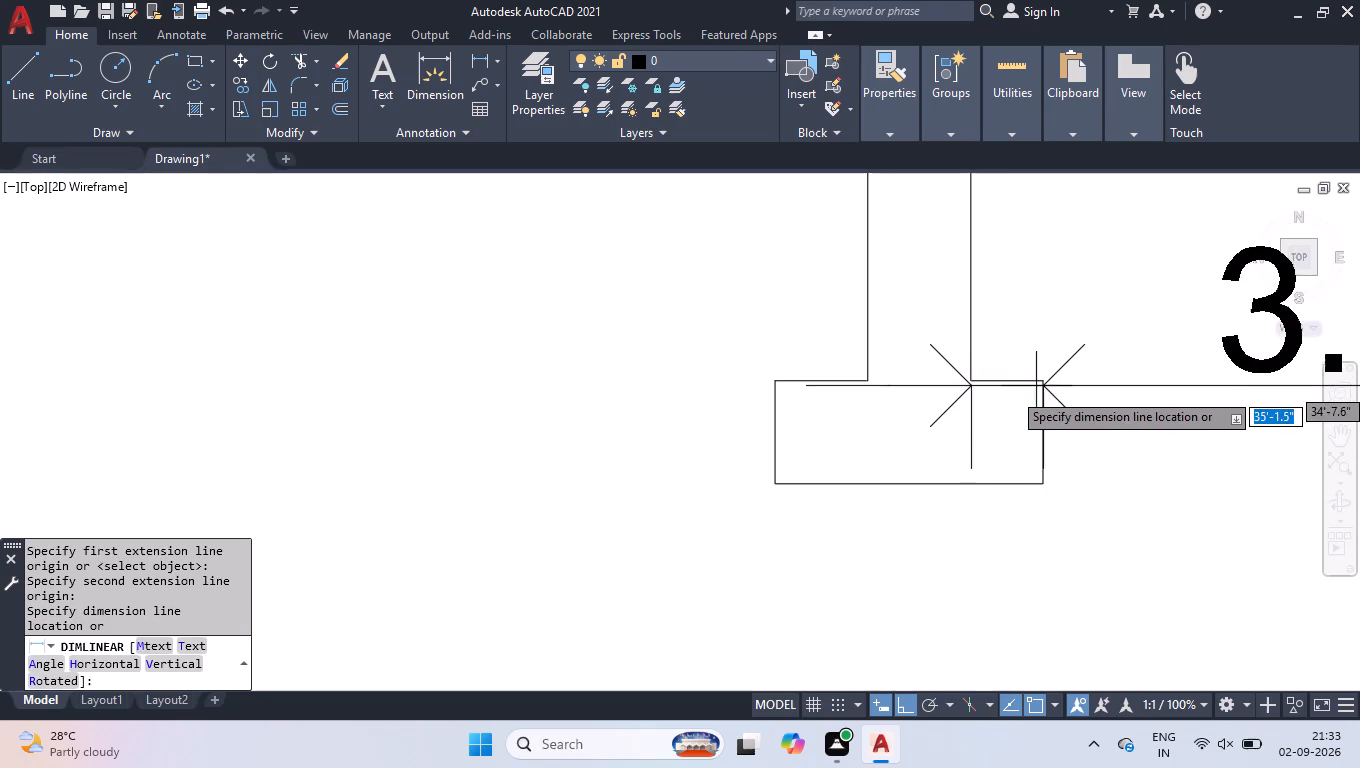
left_click(1035, 394)
scroll(902, 397, "down", 1)
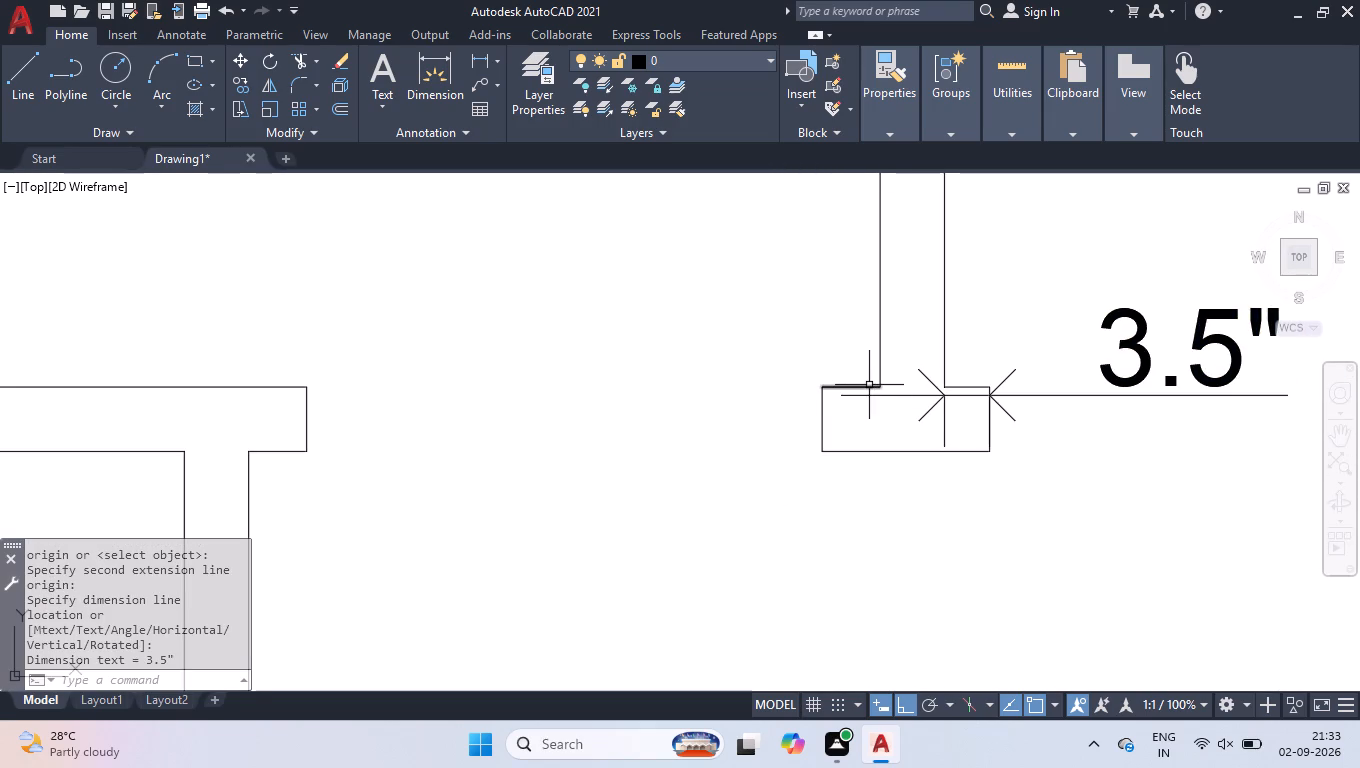
key("space")
left_click(882, 383)
left_click(818, 385)
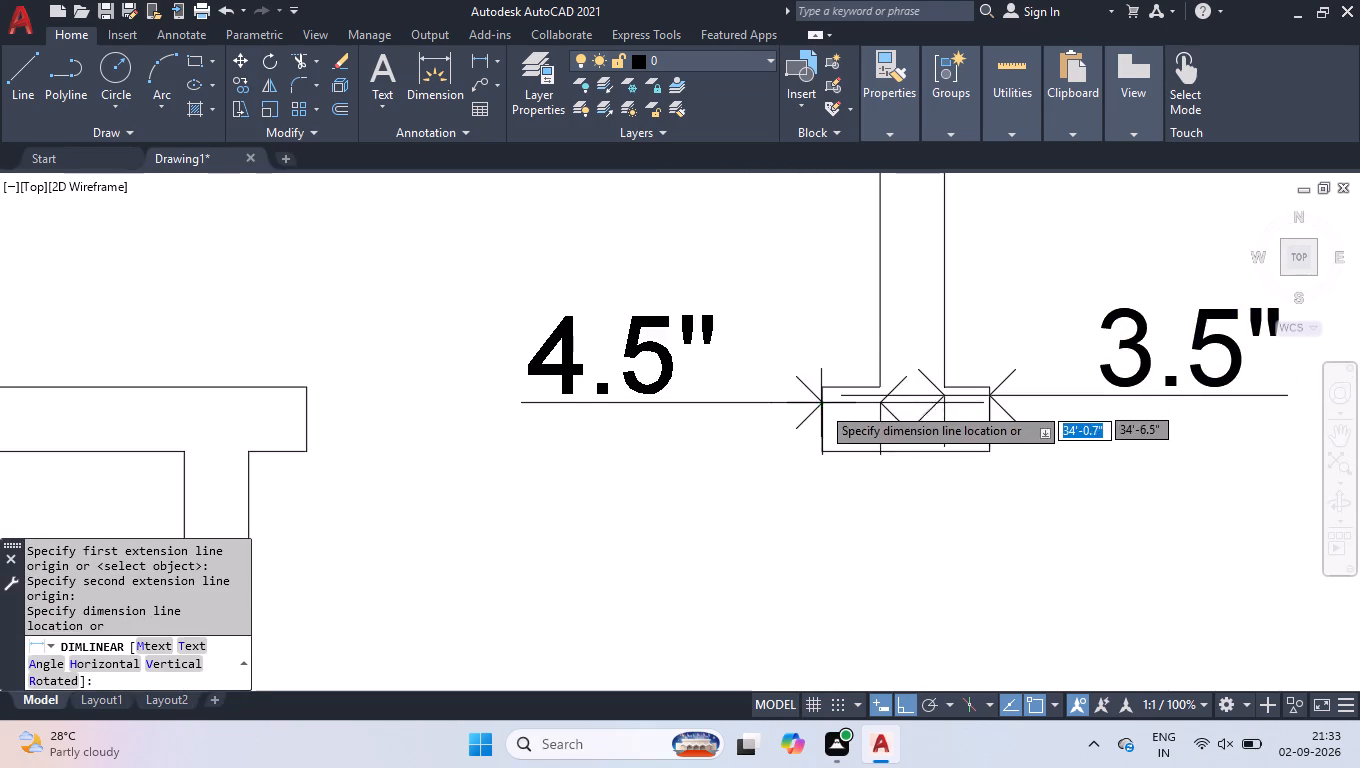
key("space")
left_click(1078, 387)
left_click(1074, 417)
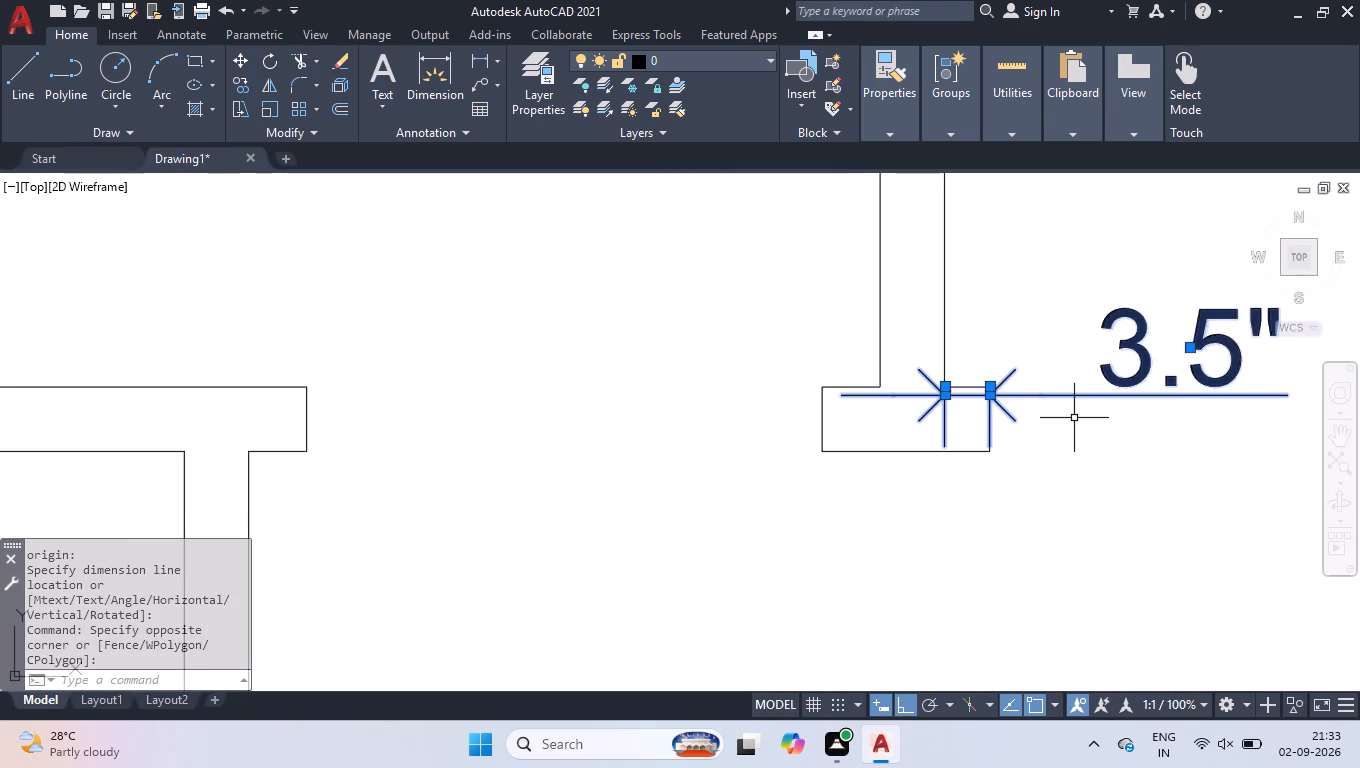
key("Delete")
Draw a jamb line across the toilet's side wall facing the living area, at the inner corner nearest the bedroom wall.
scroll(1041, 375, "down", 1)
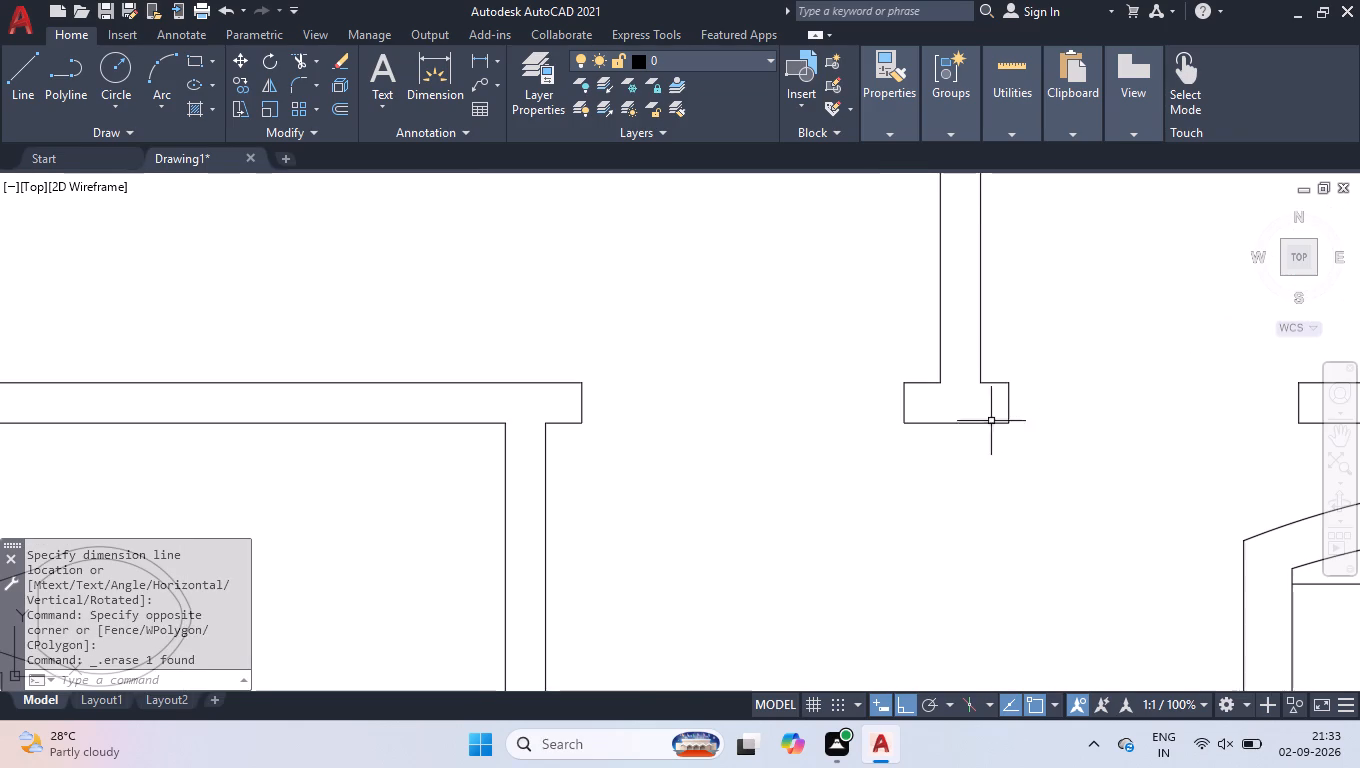
scroll(982, 427, "down", 2)
scroll(778, 617, "up", 2)
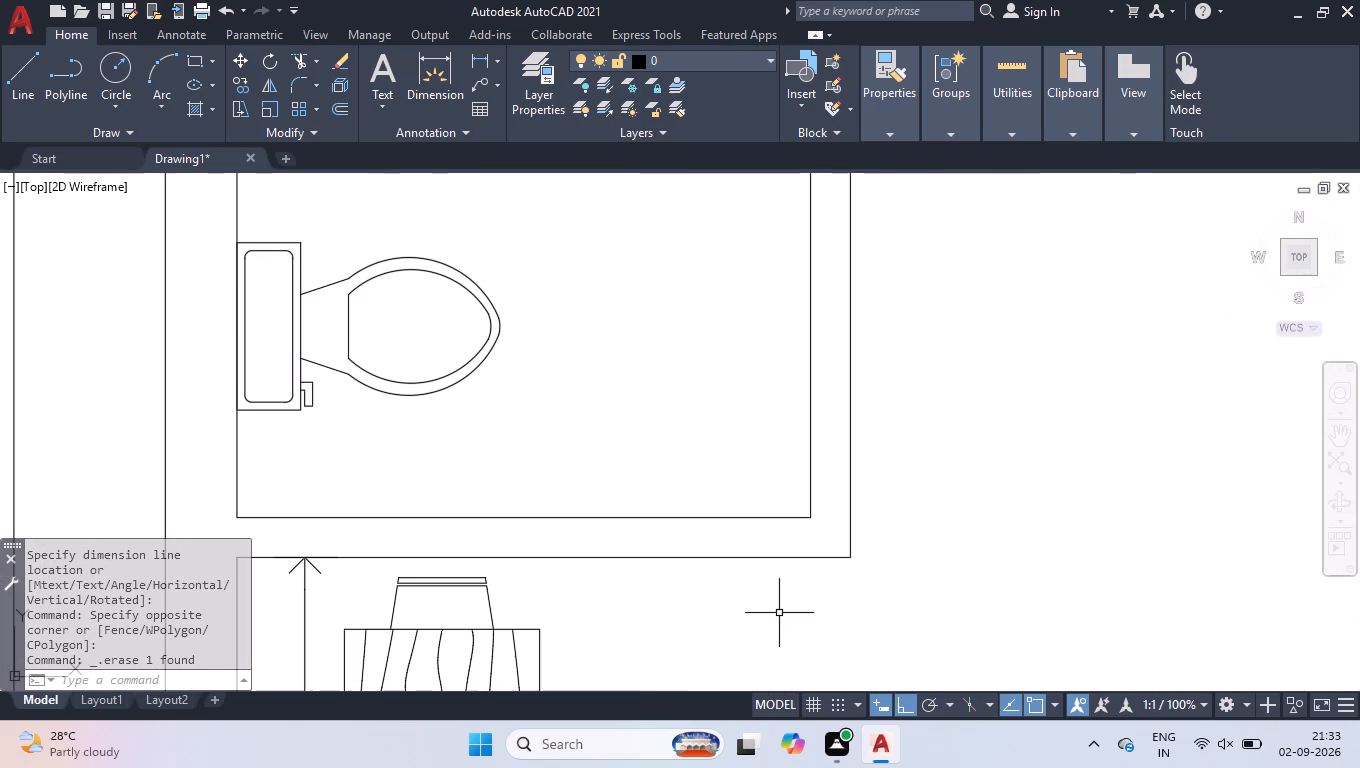
scroll(819, 616, "down", 1)
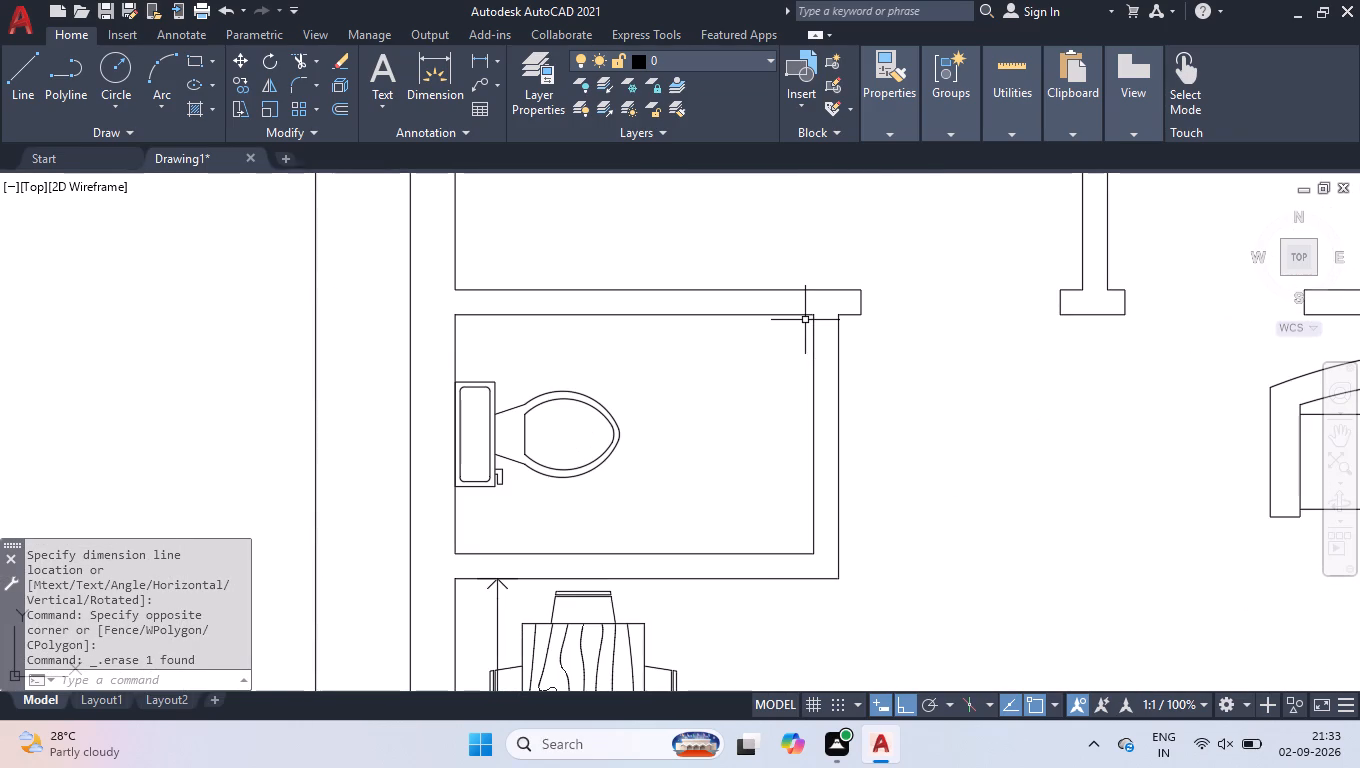
key("l")
key("Return")
scroll(817, 321, "up", 1)
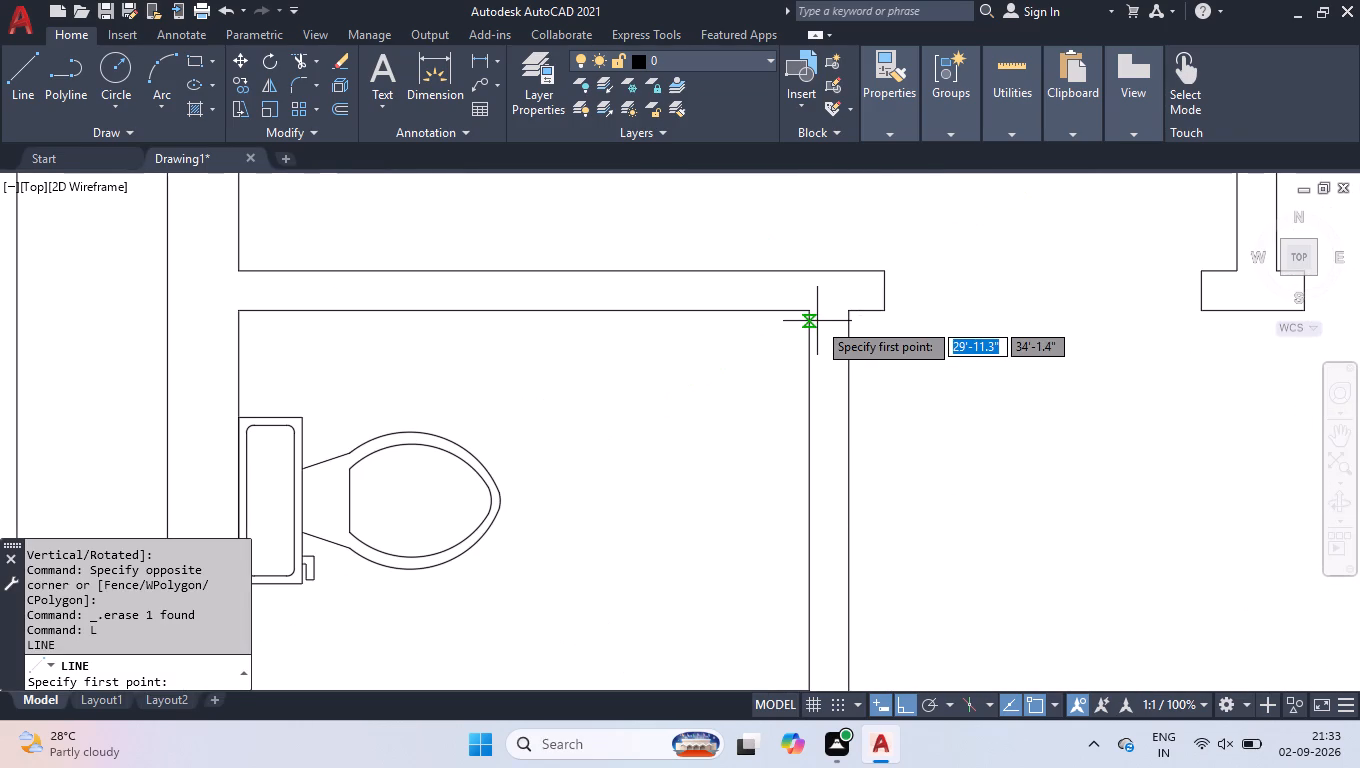
left_click(813, 309)
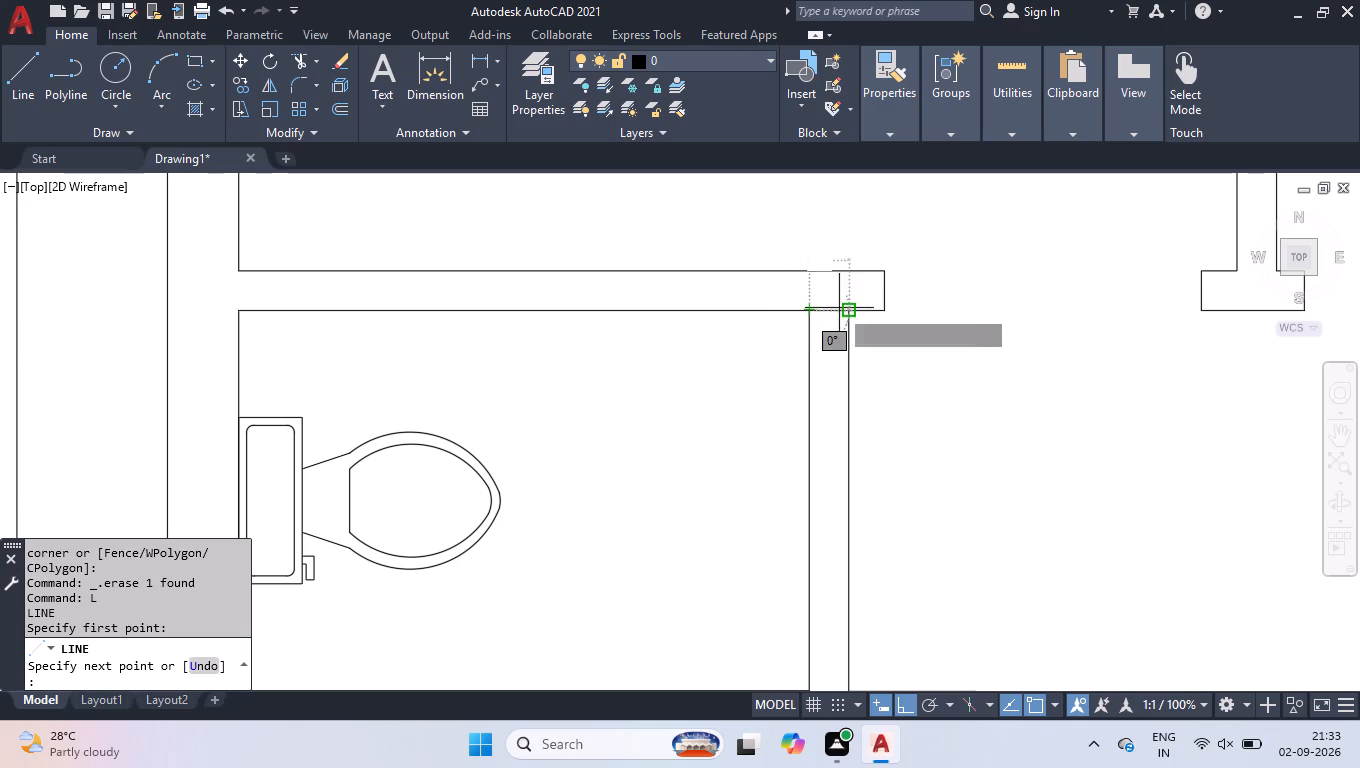
left_click(845, 311)
key("space")
Move the toilet's jamb line 6" down the side wall, away from the bedroom wall.
left_click(783, 278)
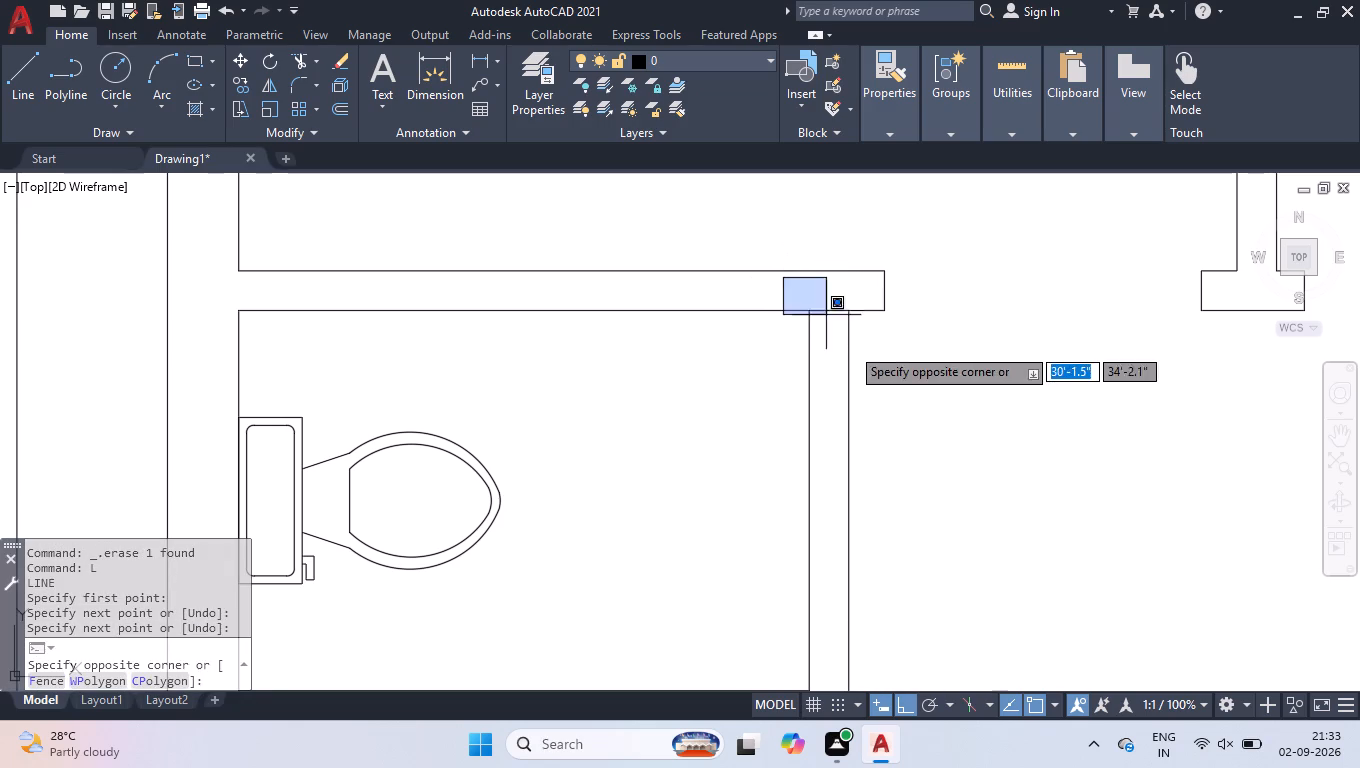
left_click(875, 375)
left_click(834, 308)
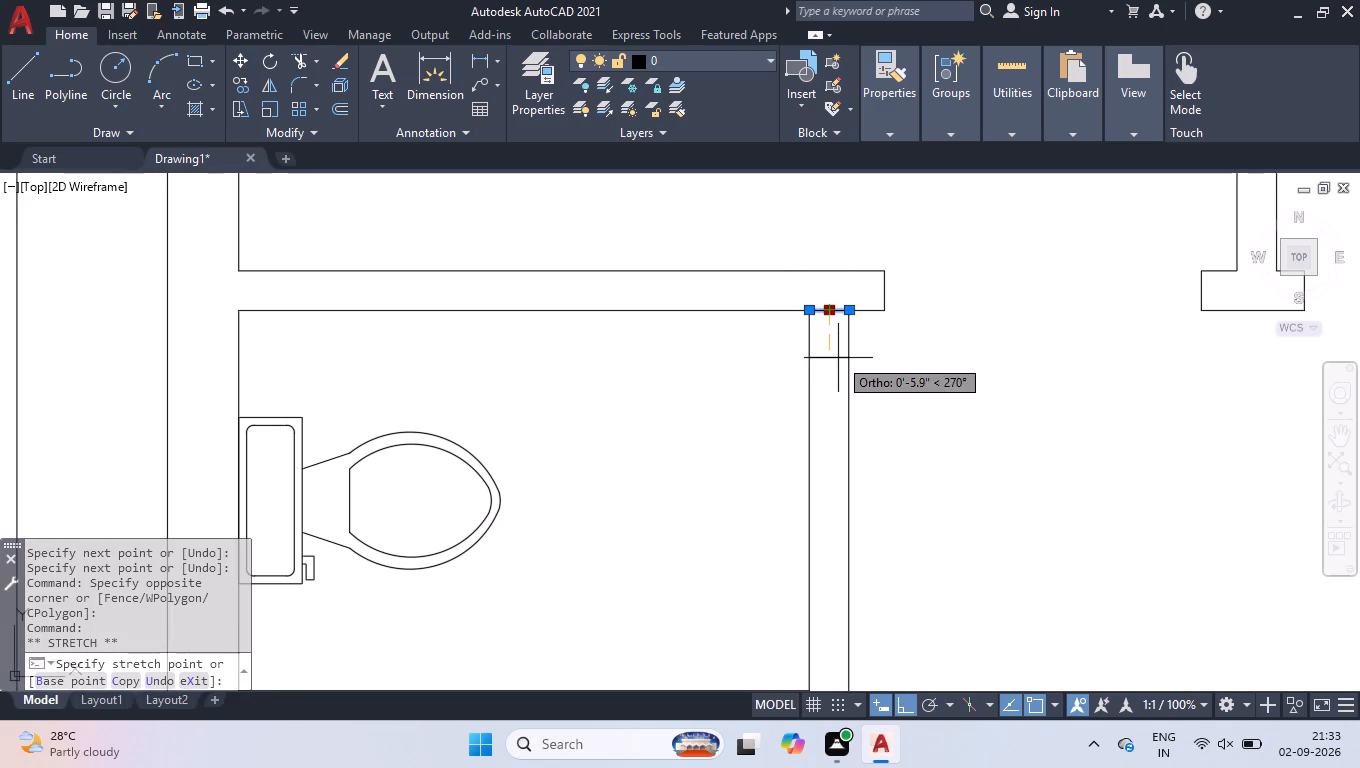
key("6")
key("Return")
Offset the toilet's jamb line 2'8" down the side wall to mark the other side of the door.
type("off")
key("Return")
type("2'8")
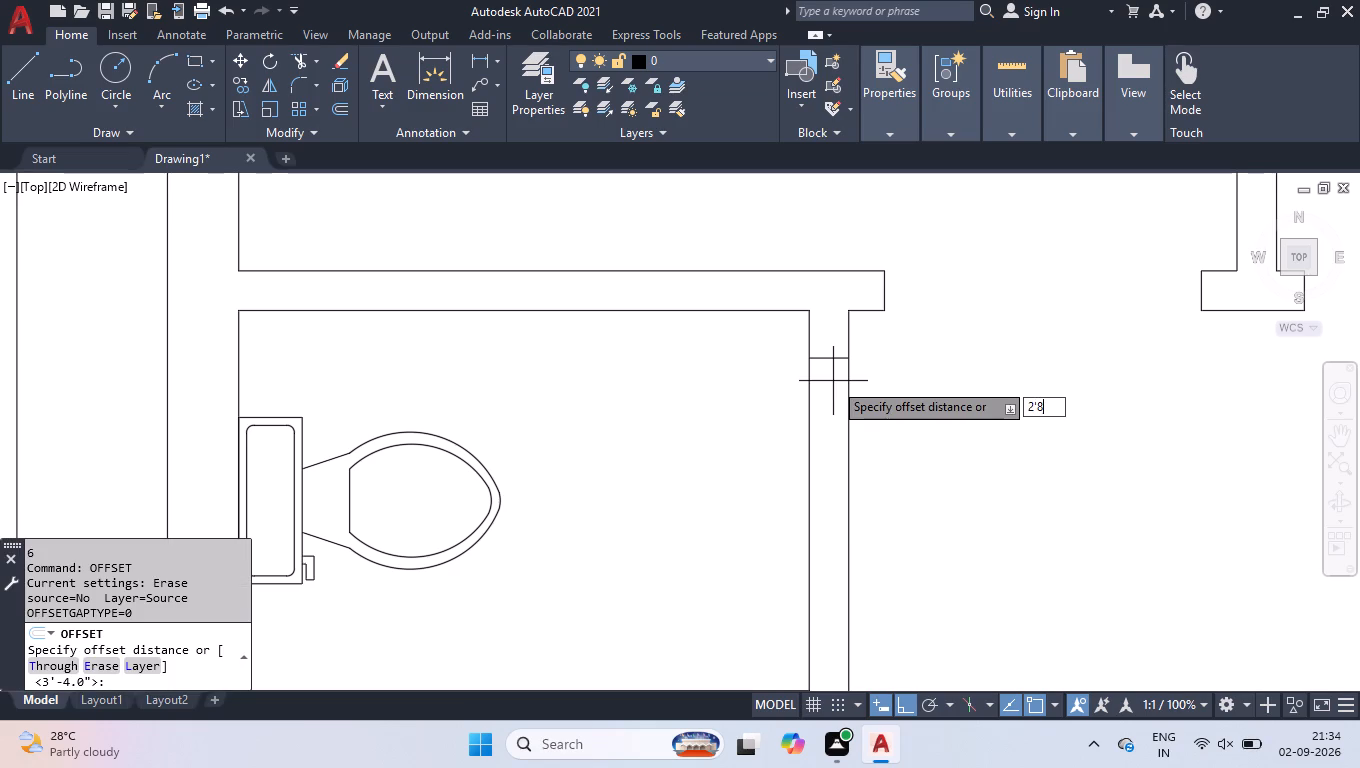
key("Return")
left_click(860, 516)
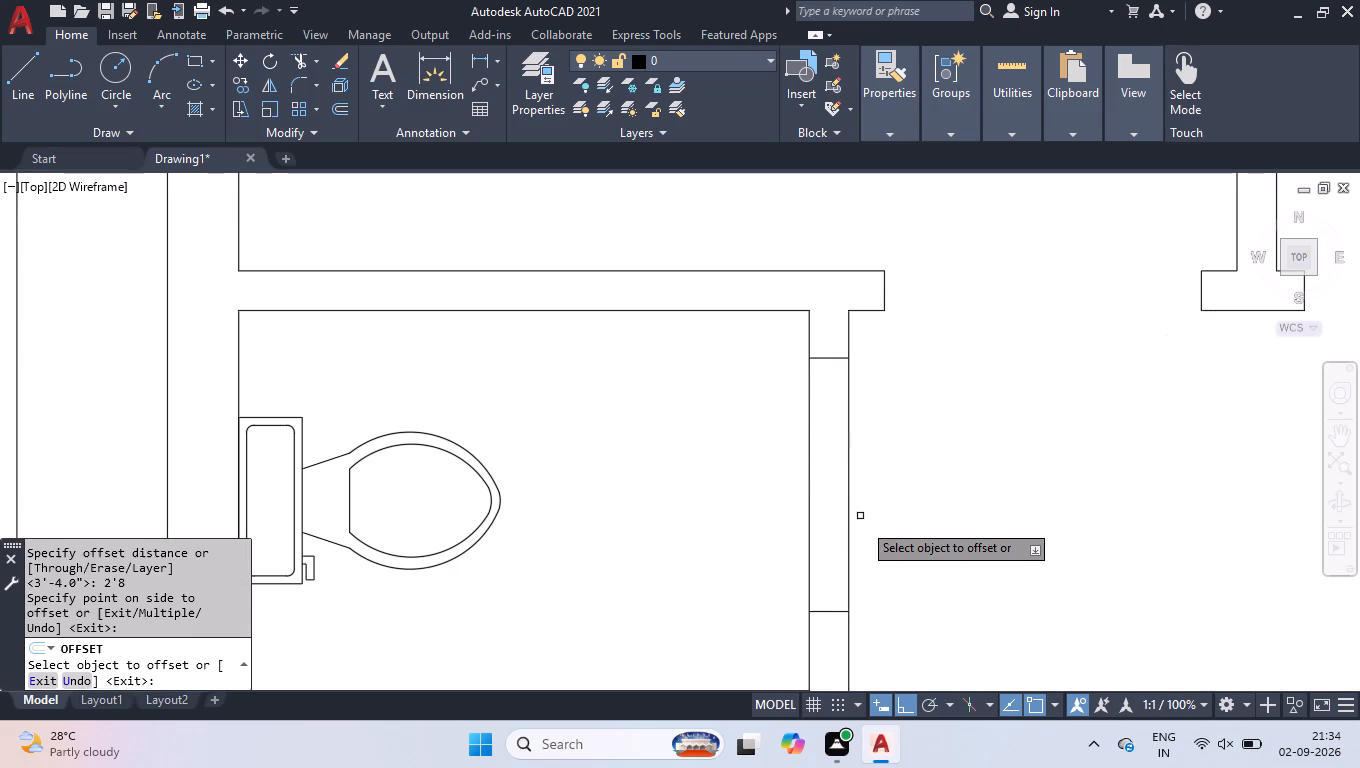
key("Return")
Trim both wall lines between the toilet's jamb lines to open the doorway.
type("tr")
key("Return")
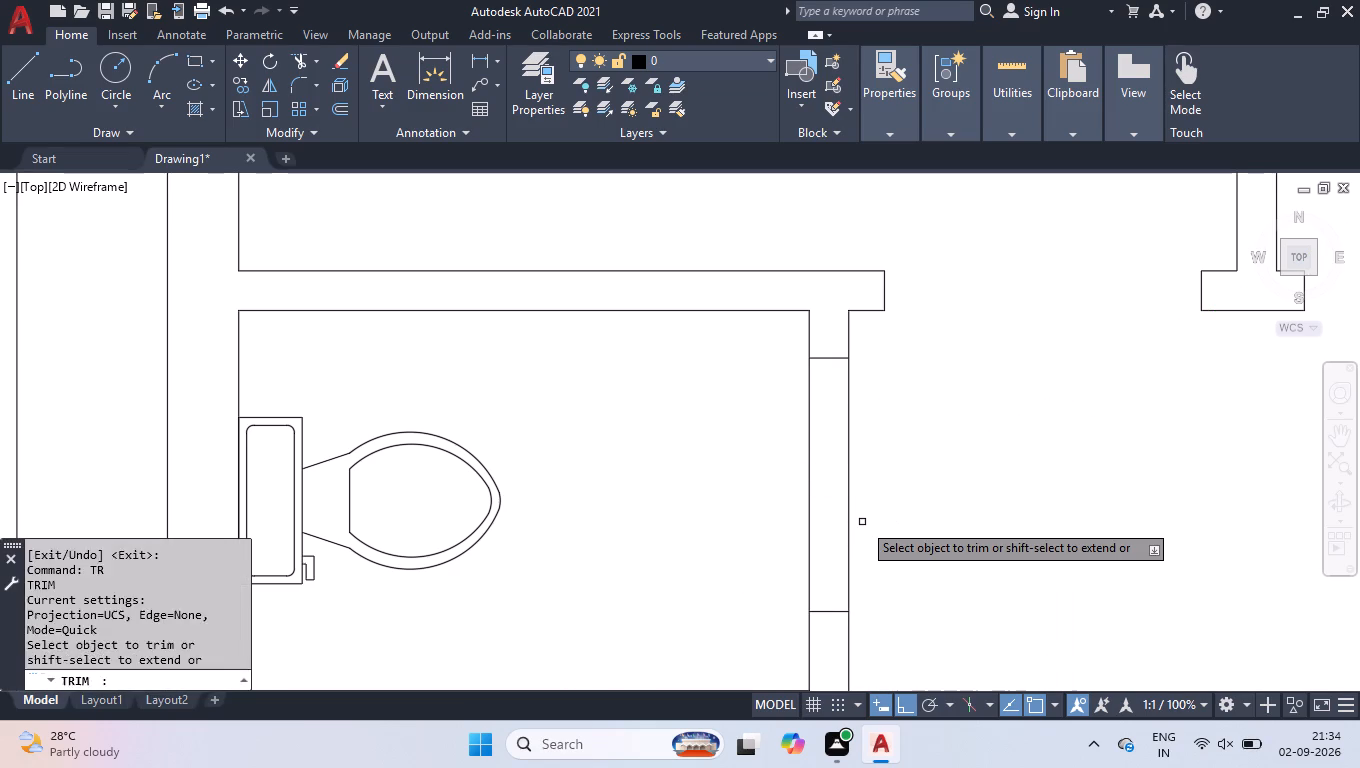
left_click(872, 509)
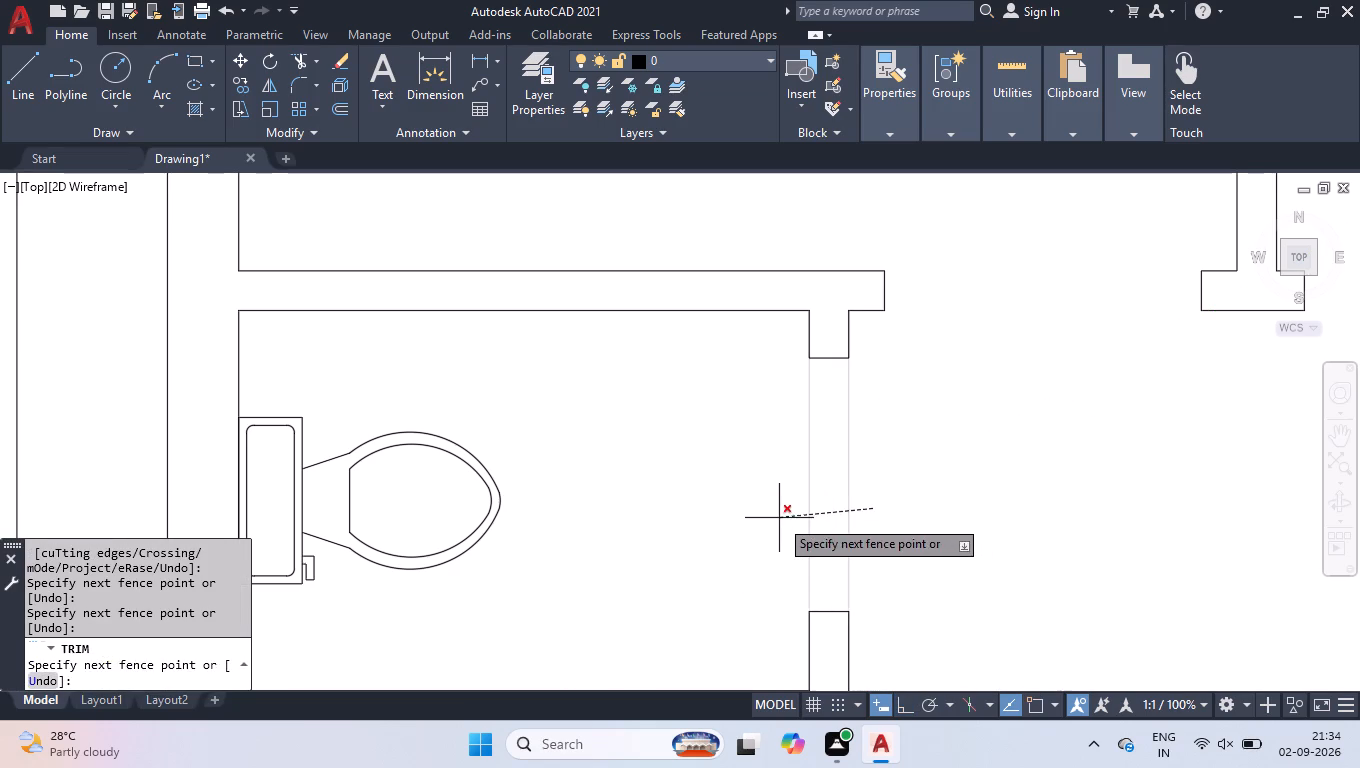
left_click(778, 518)
key("space")
Draw a jamb line across the kitchen's upper wall at the inner corner nearest the staircase passage.
scroll(877, 429, "down", 3)
scroll(1025, 504, "down", 2)
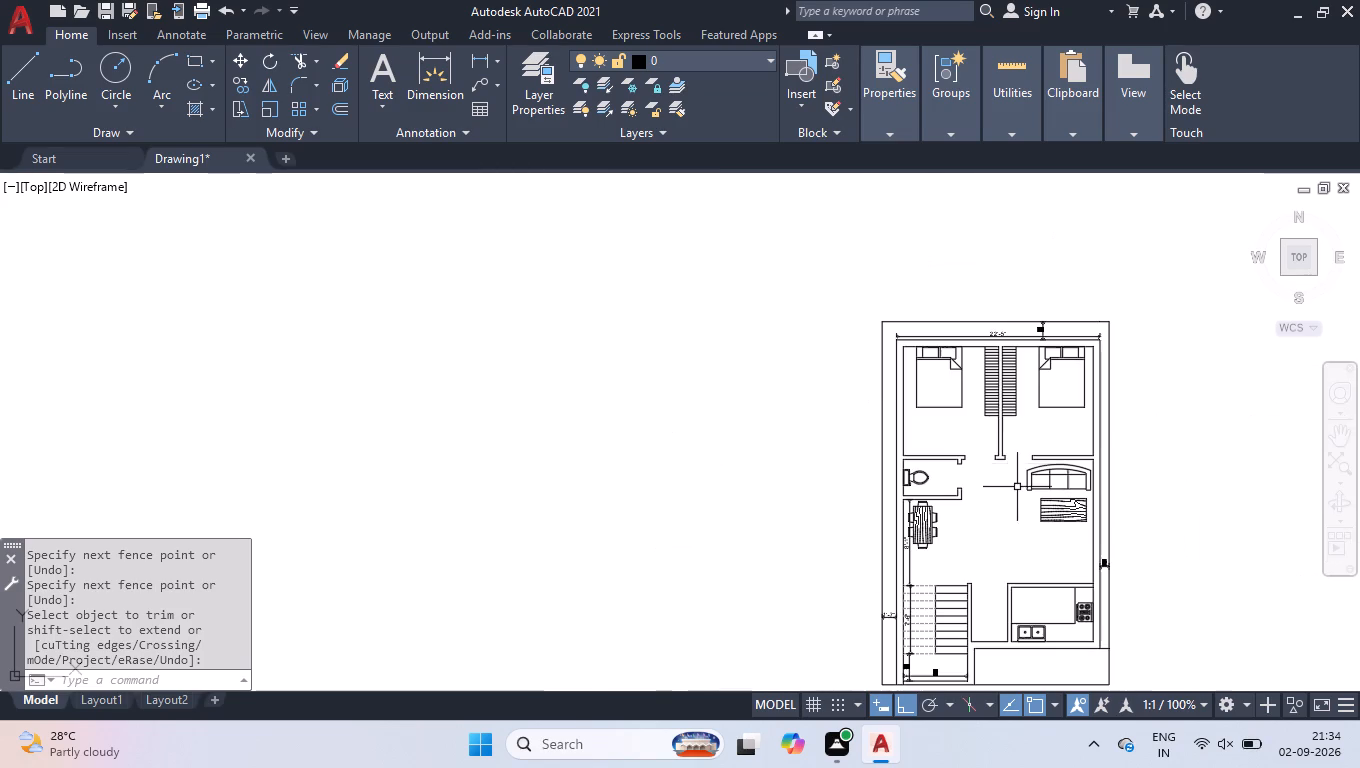
scroll(1067, 636, "up", 1)
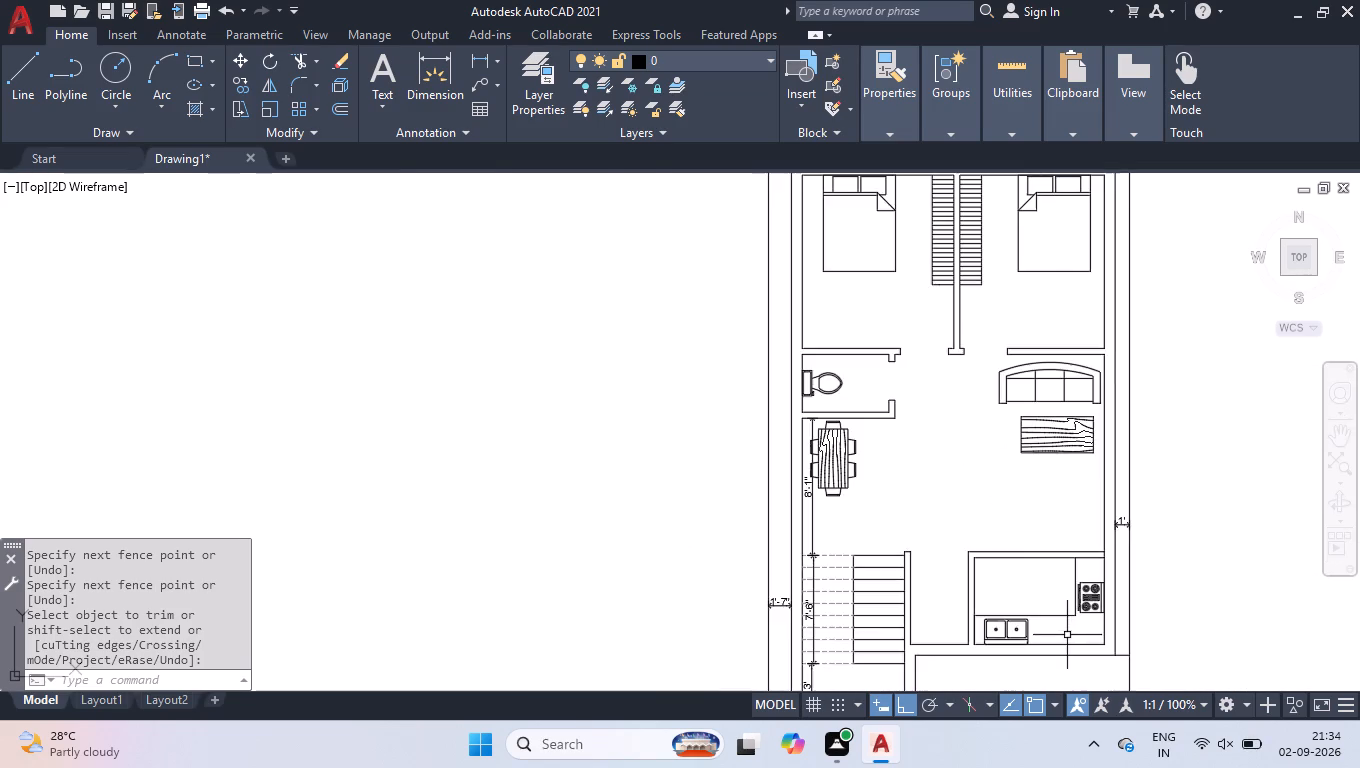
scroll(1051, 602, "up", 2)
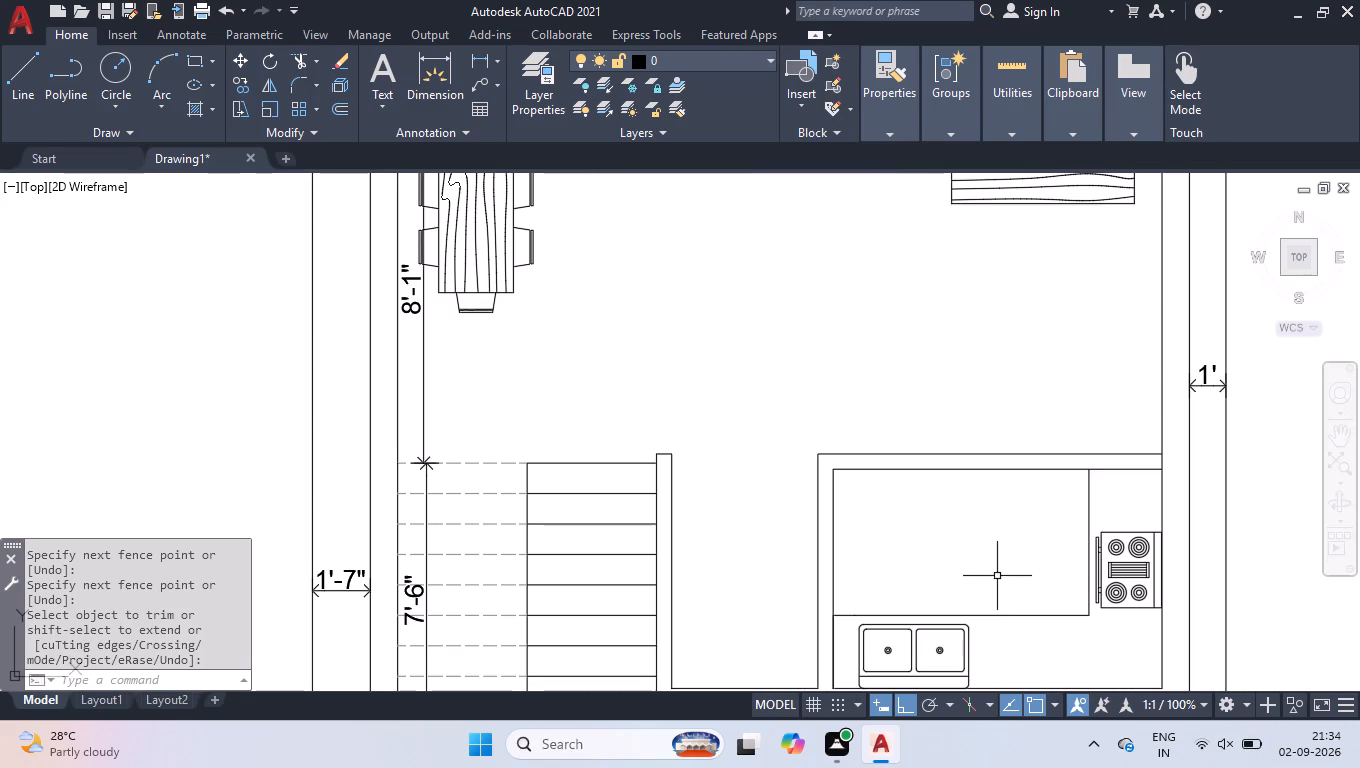
scroll(895, 515, "up", 1)
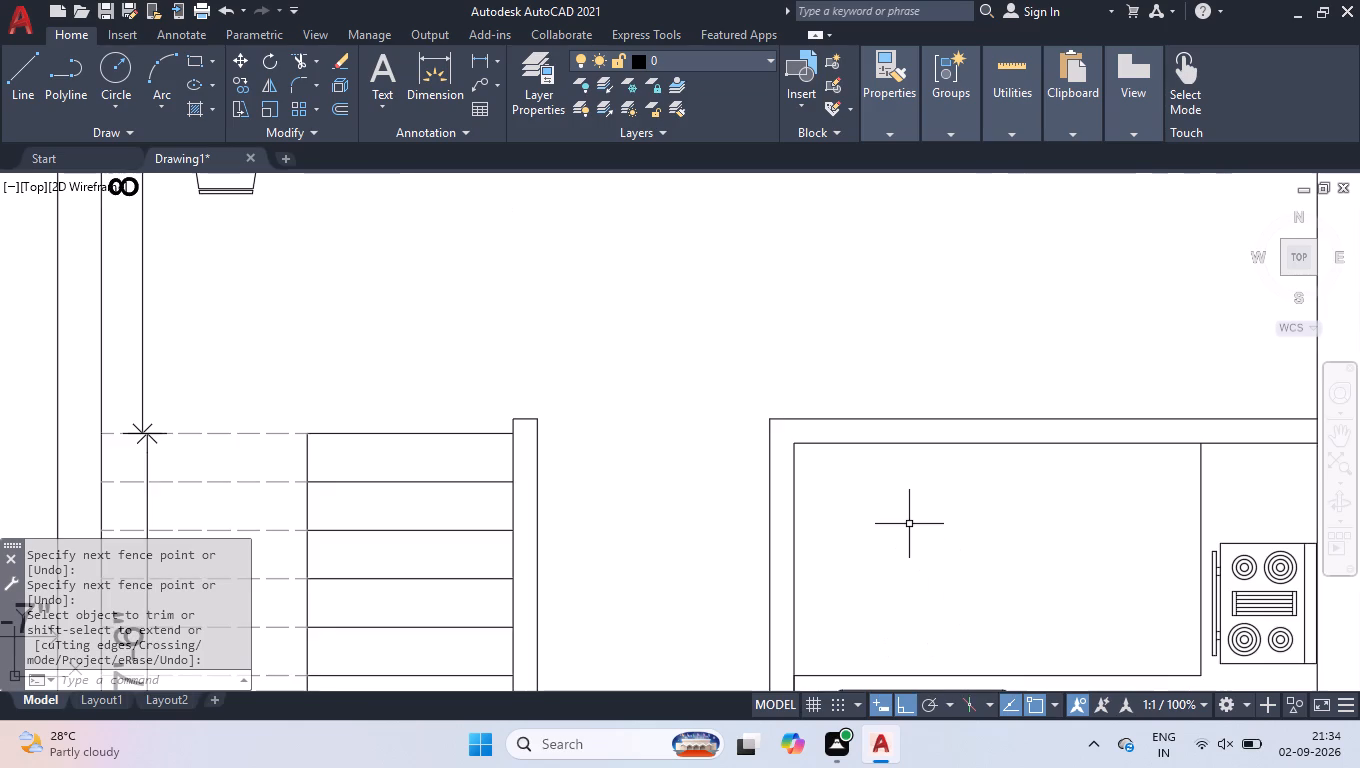
key("l")
key("Return")
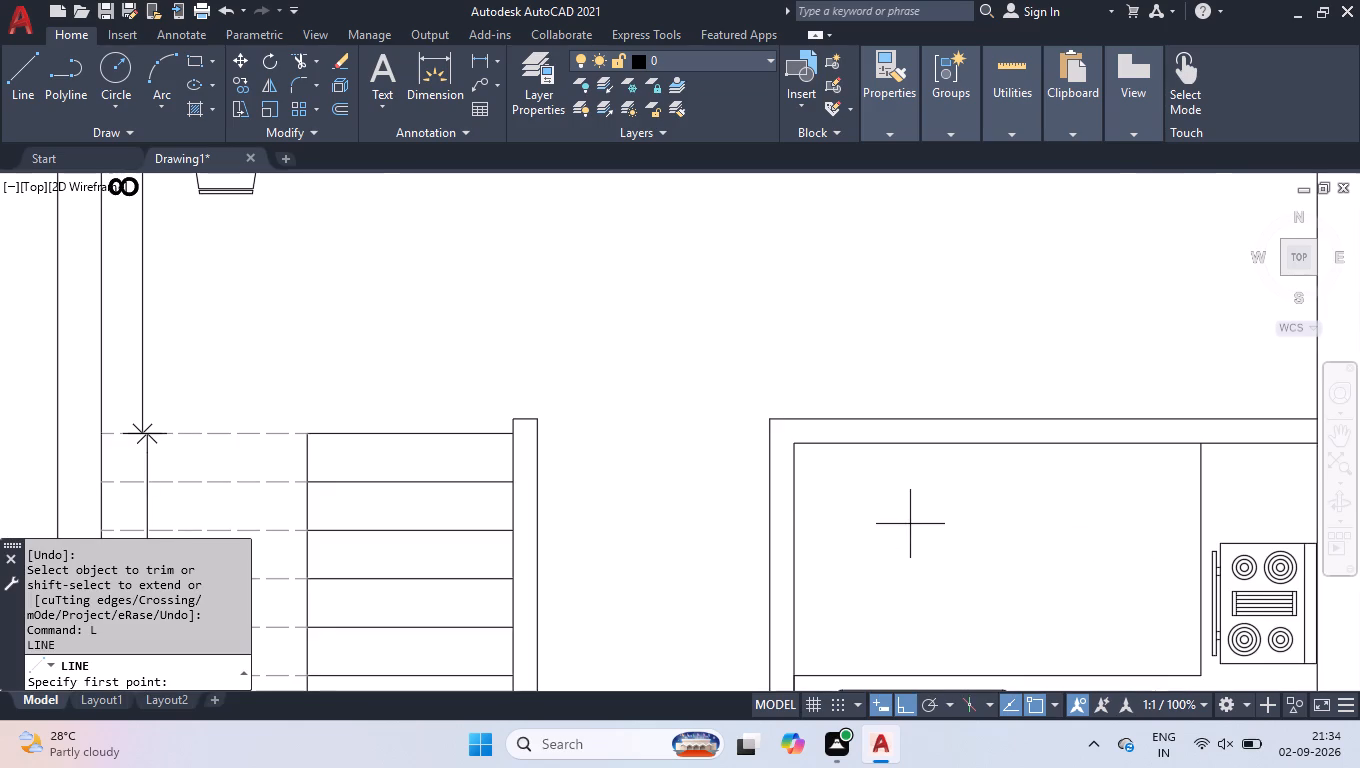
left_click(793, 448)
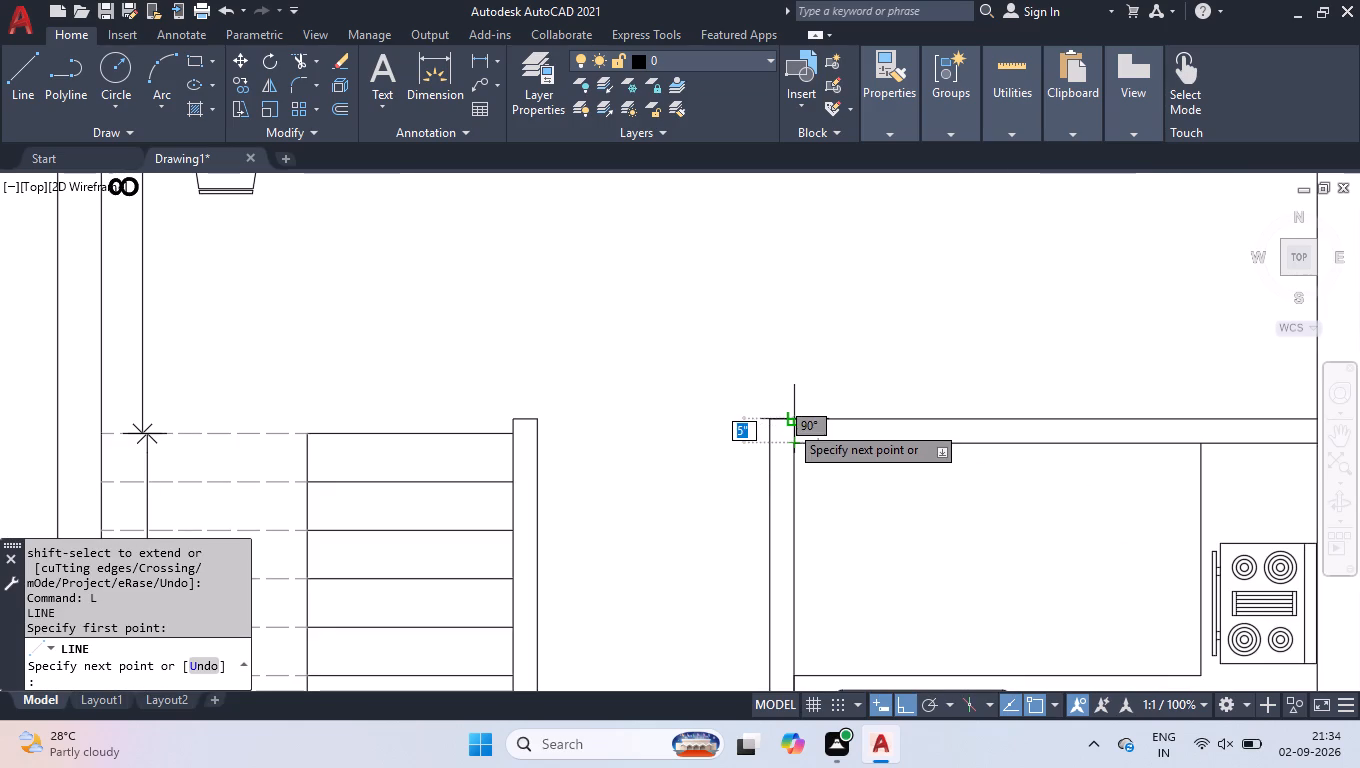
left_click(789, 424)
key("space")
left_click_drag(923, 126, 1063, 0)
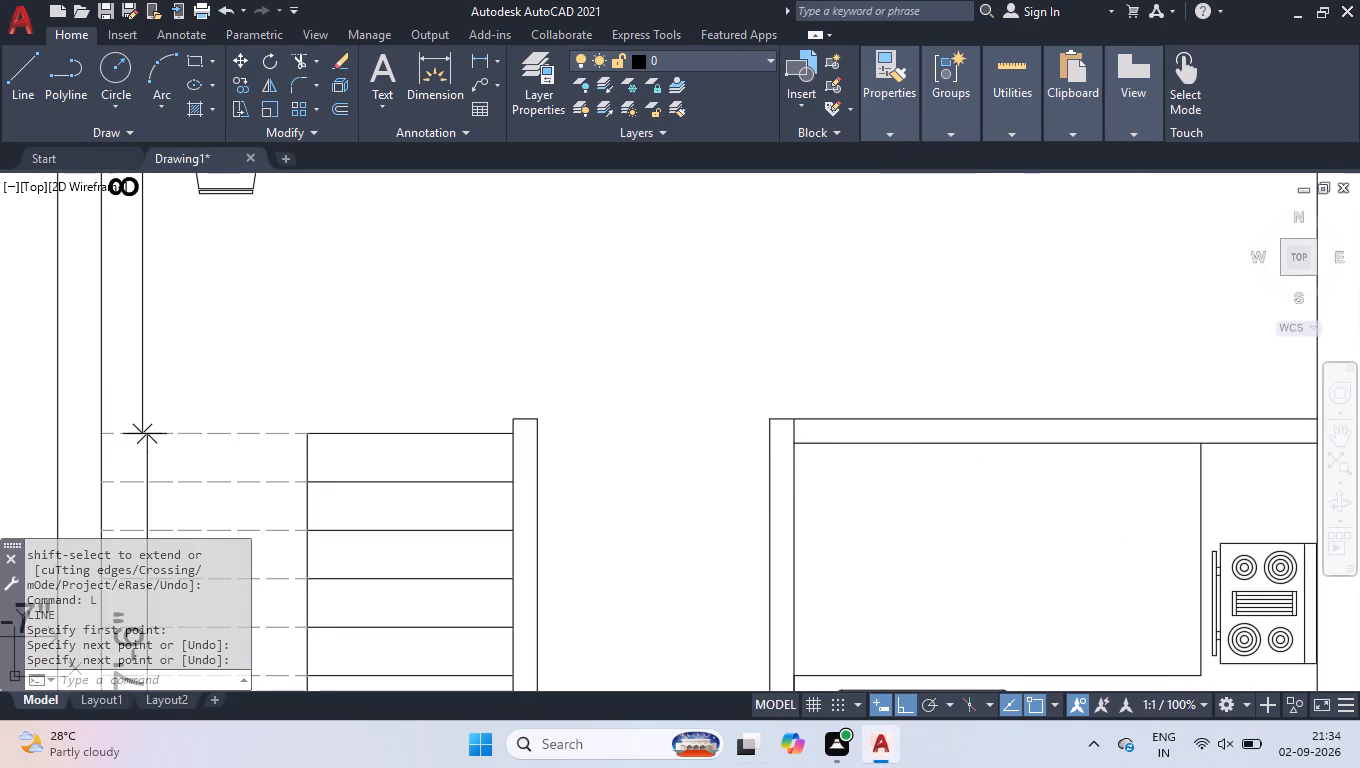
Move the kitchen's jamb line 6" along the upper wall, away from the passage corner.
left_click(712, 386)
left_click(820, 474)
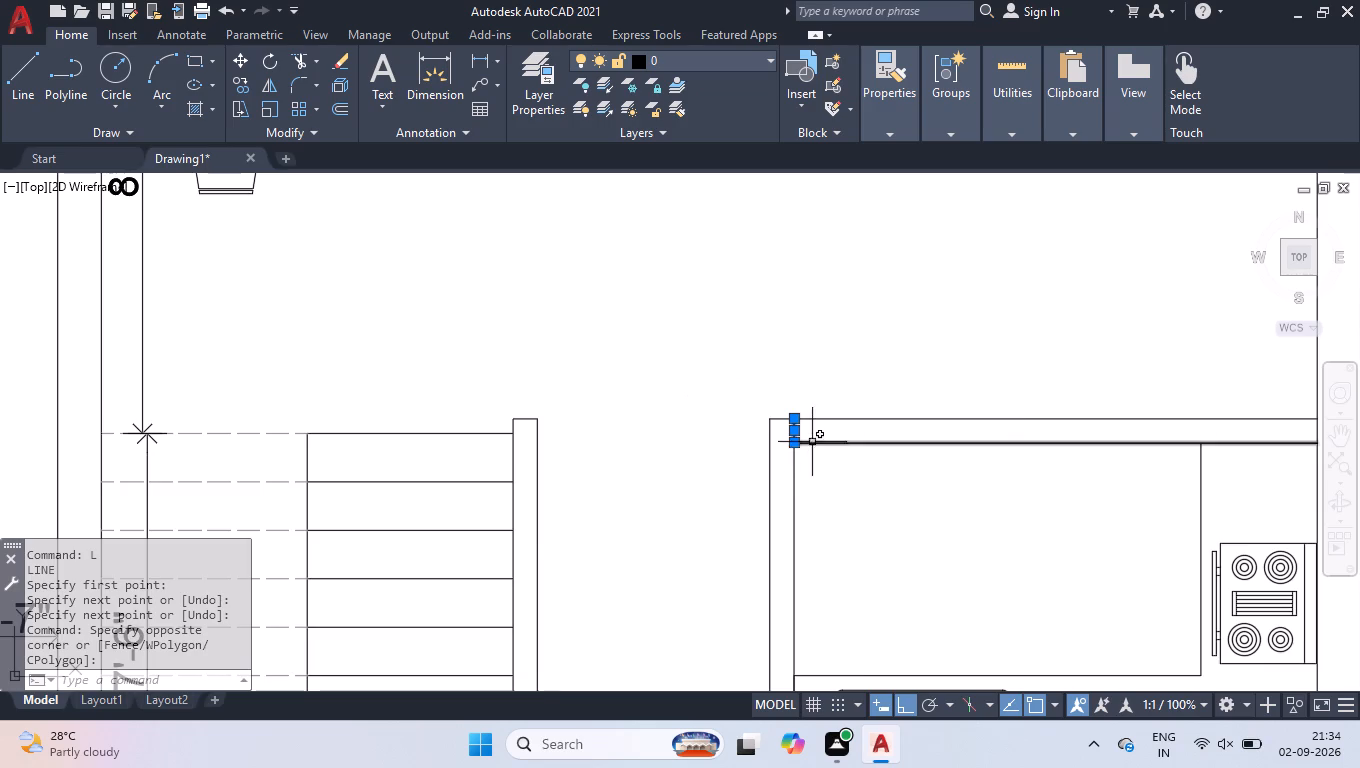
scroll(812, 441, "up", 2)
left_click(760, 420)
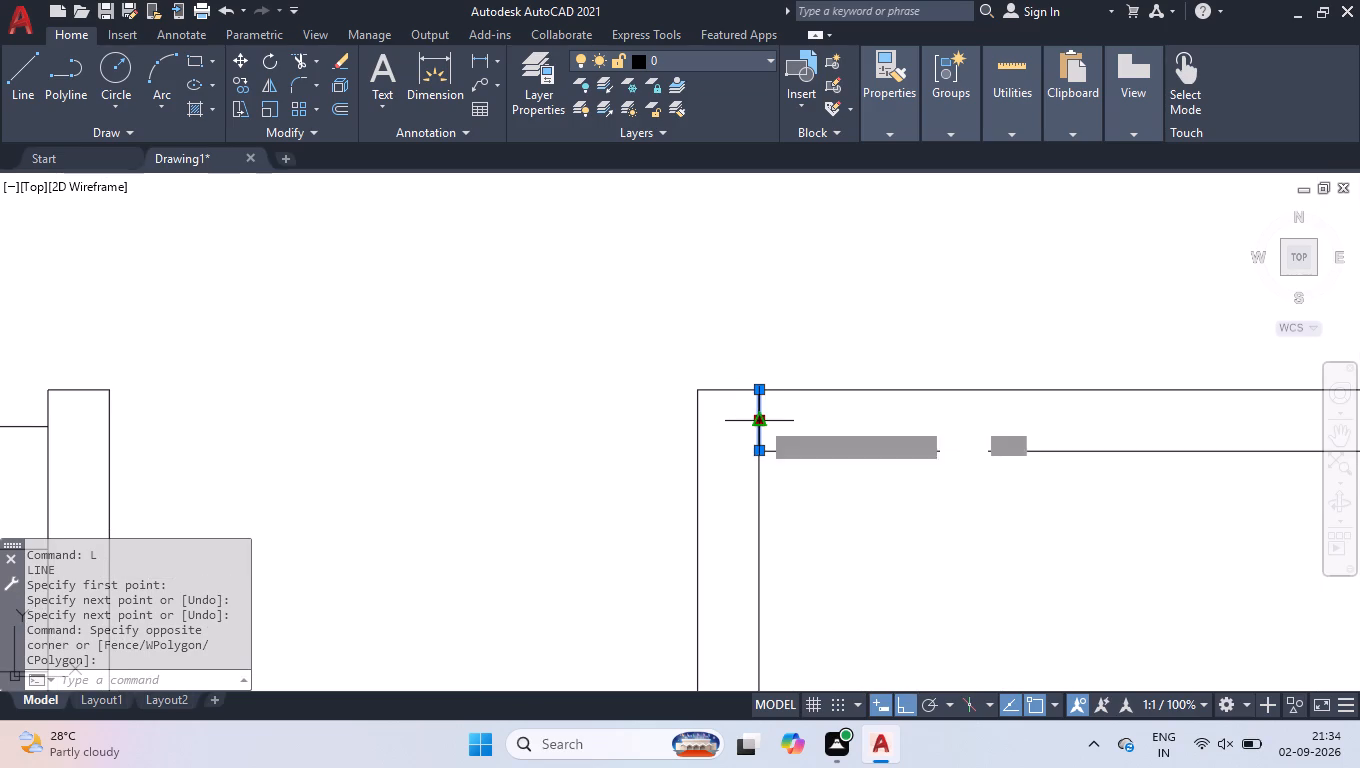
key("6")
key("Return")
Offset the kitchen's jamb line 2'6" toward the stove side to mark the door's other side.
type("off")
key("Return")
type("2'")
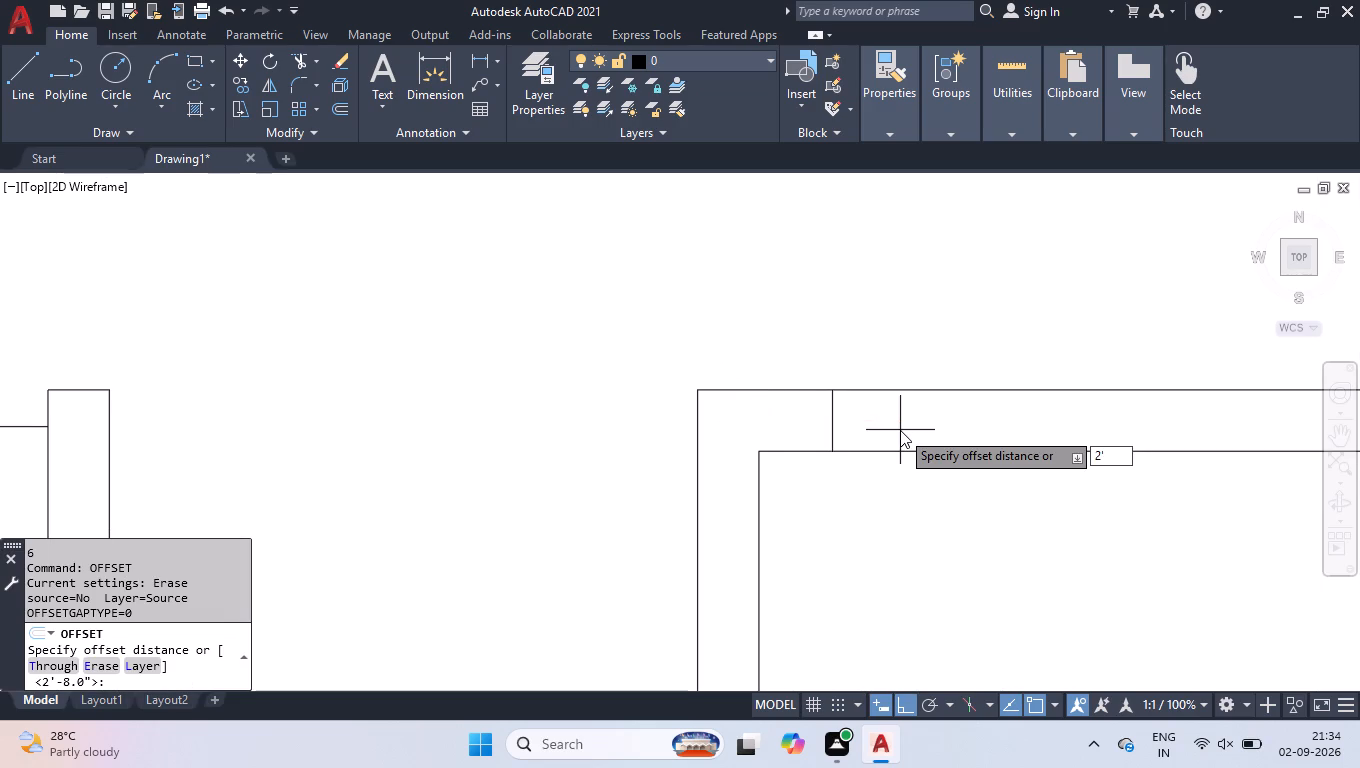
key("6")
key("Return")
left_click(902, 430)
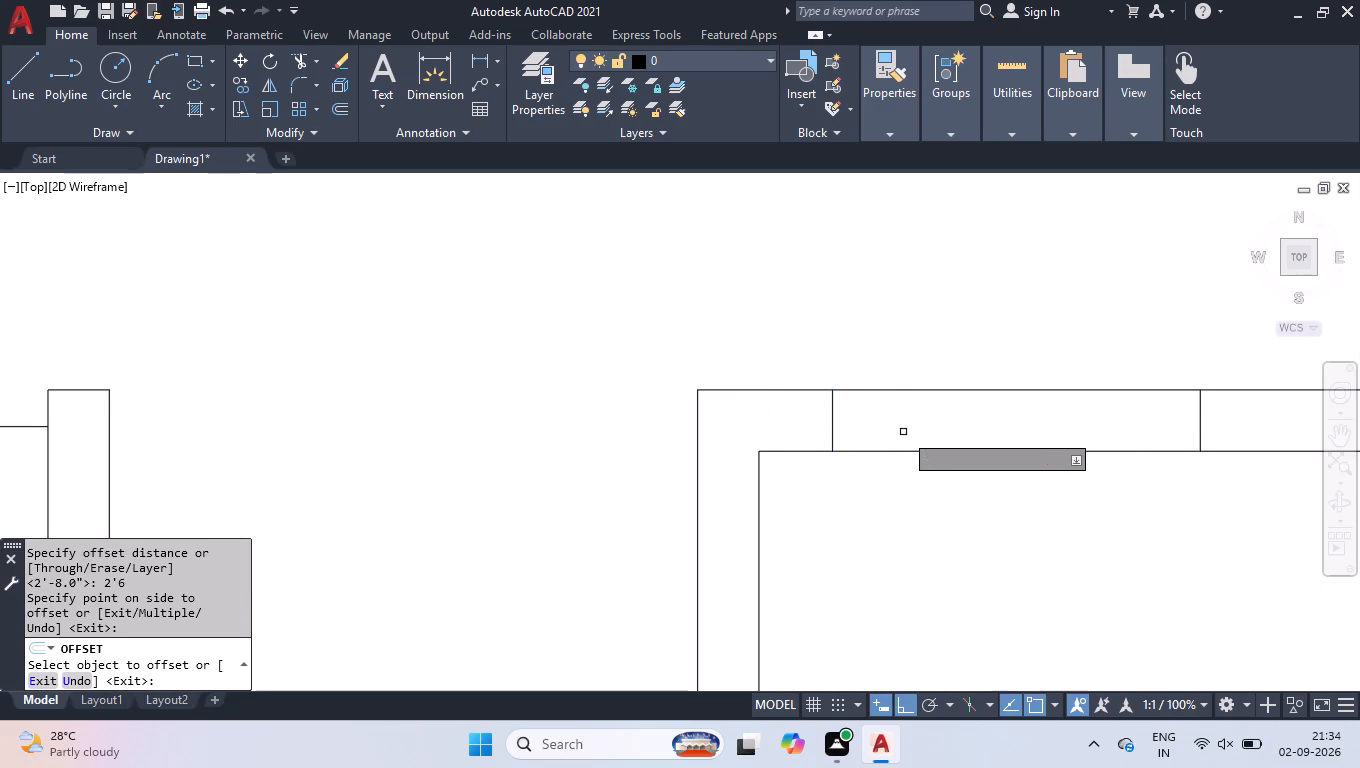
key("Return")
Trim both wall lines between the kitchen's jamb lines to open the doorway.
type("tr")
key("Return")
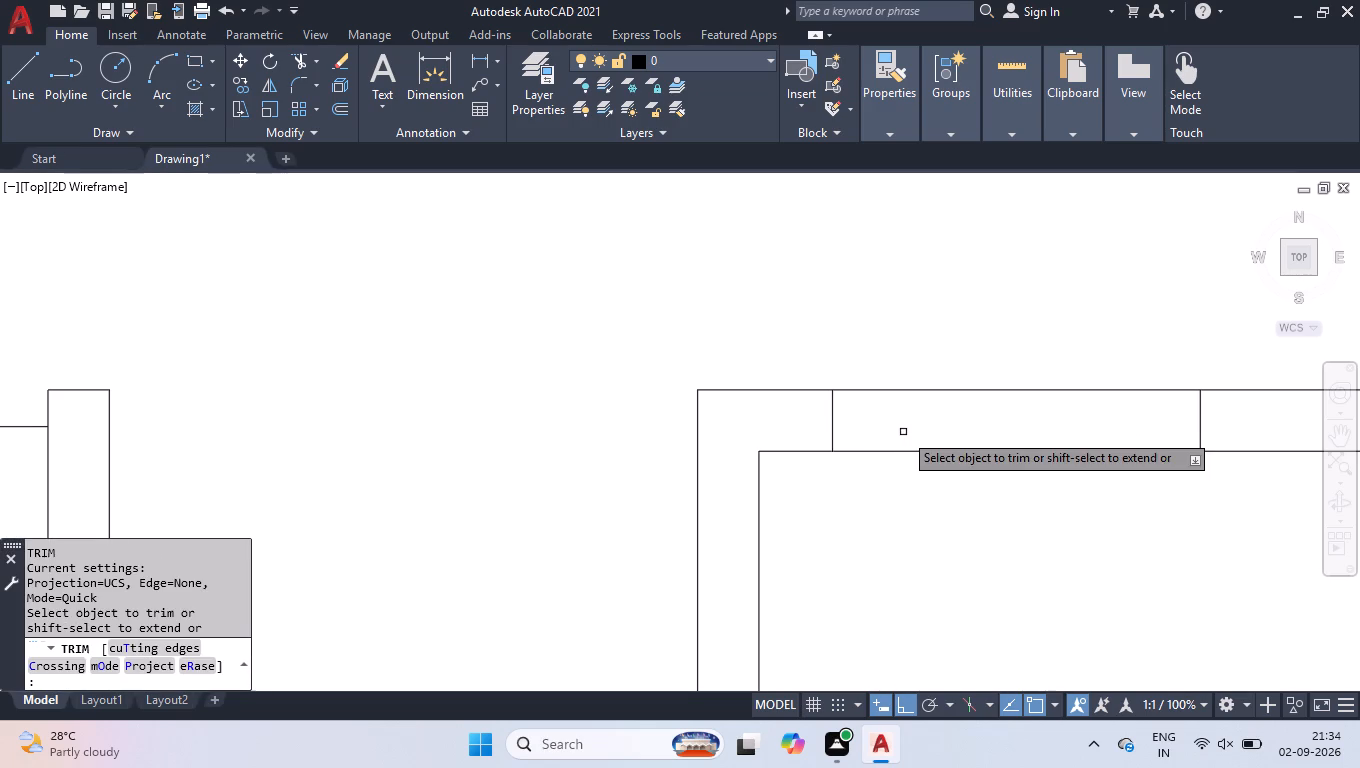
left_click(971, 364)
left_click(975, 498)
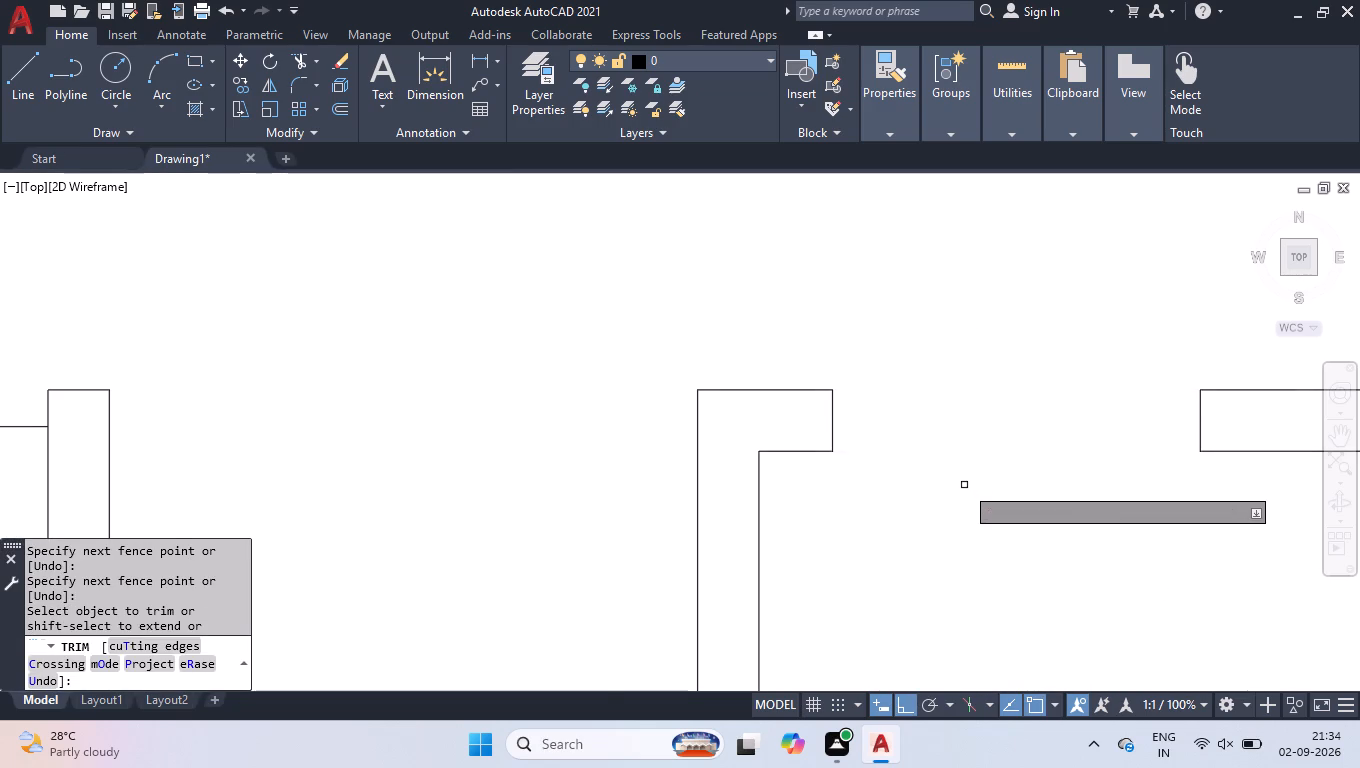
key("space")
Draw two lines across the lower outer wall, one at each inner corner of the passage between staircase and kitchen.
scroll(964, 484, "down", 7)
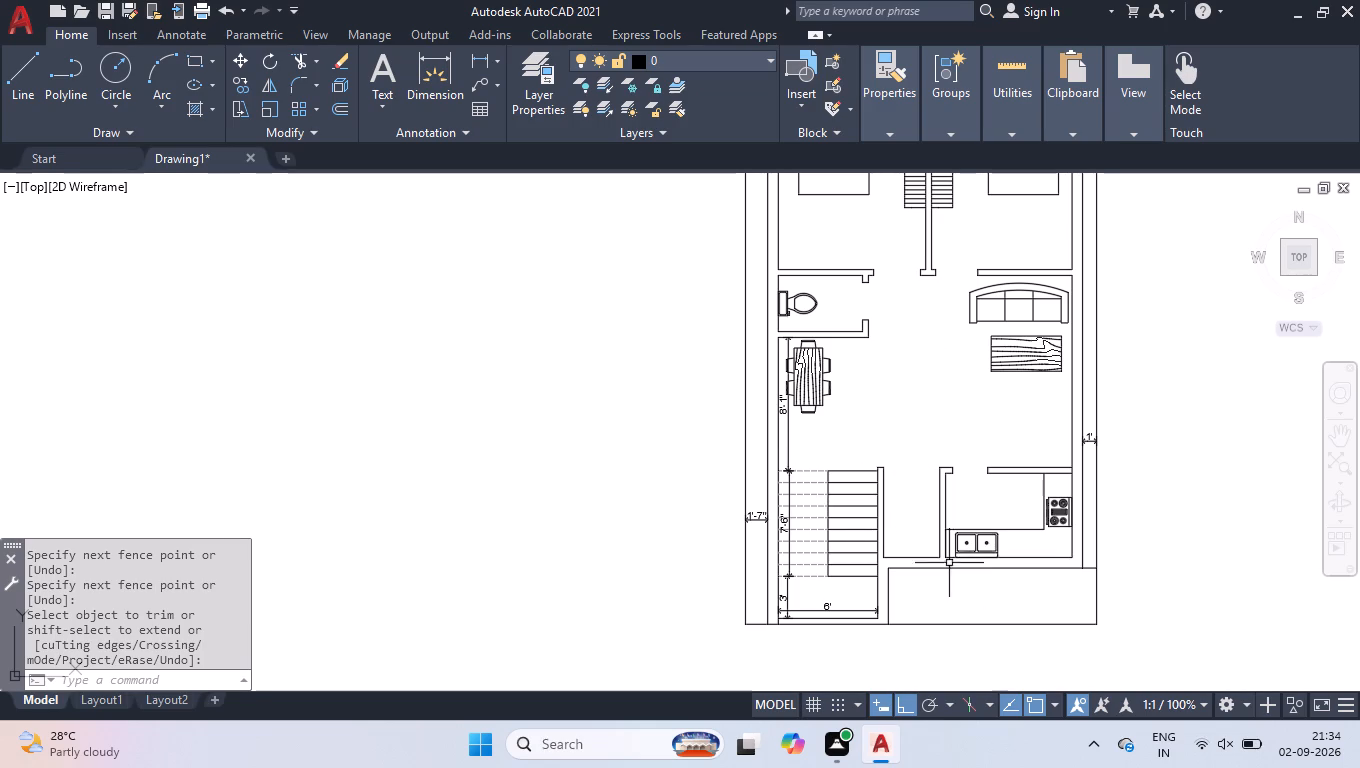
scroll(908, 561, "up", 4)
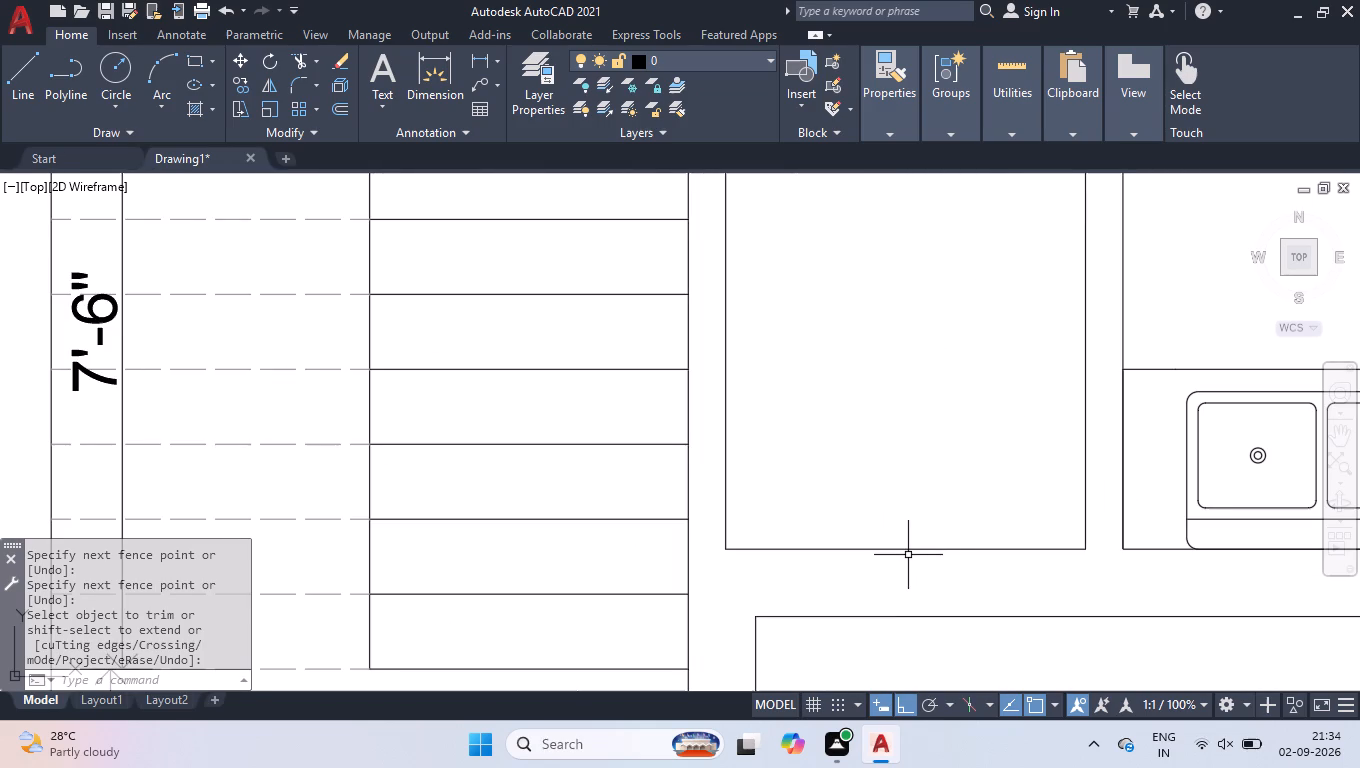
key("l")
key("Return")
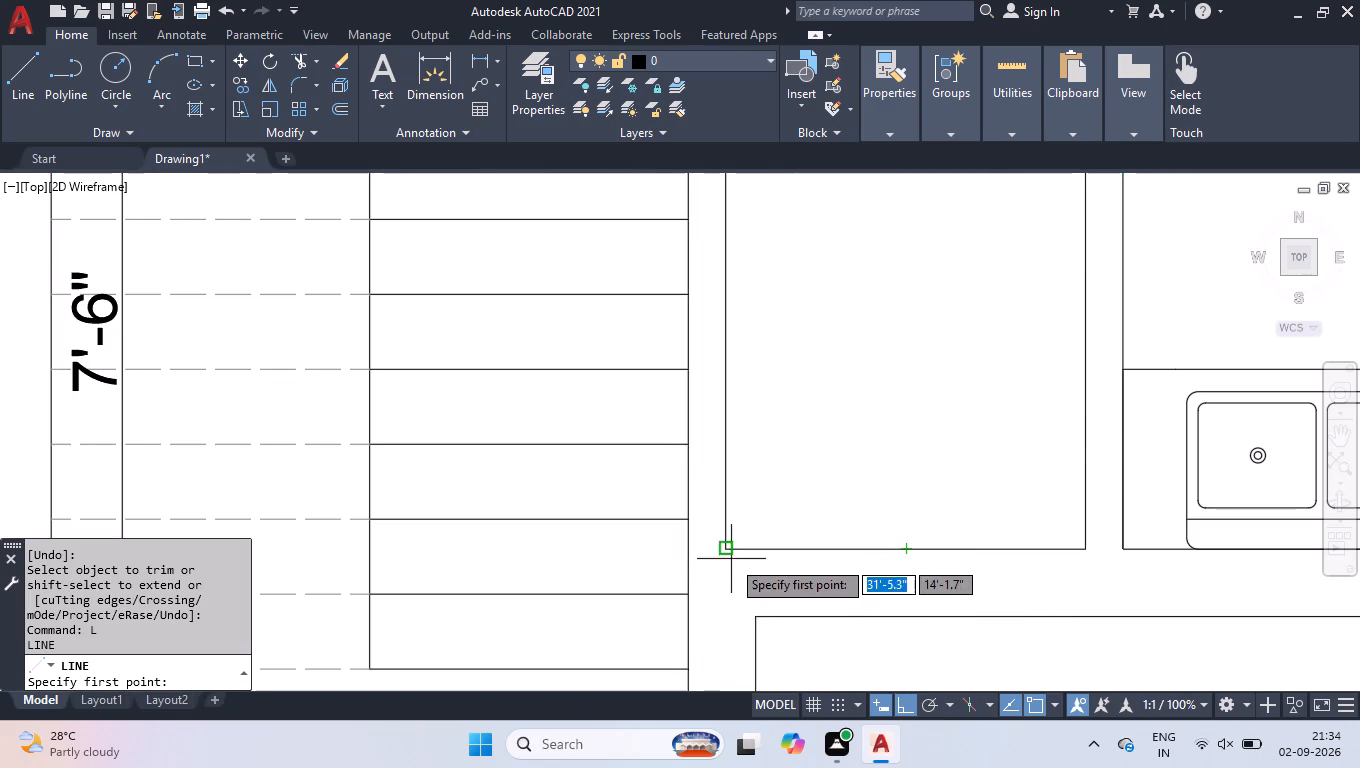
left_click(727, 547)
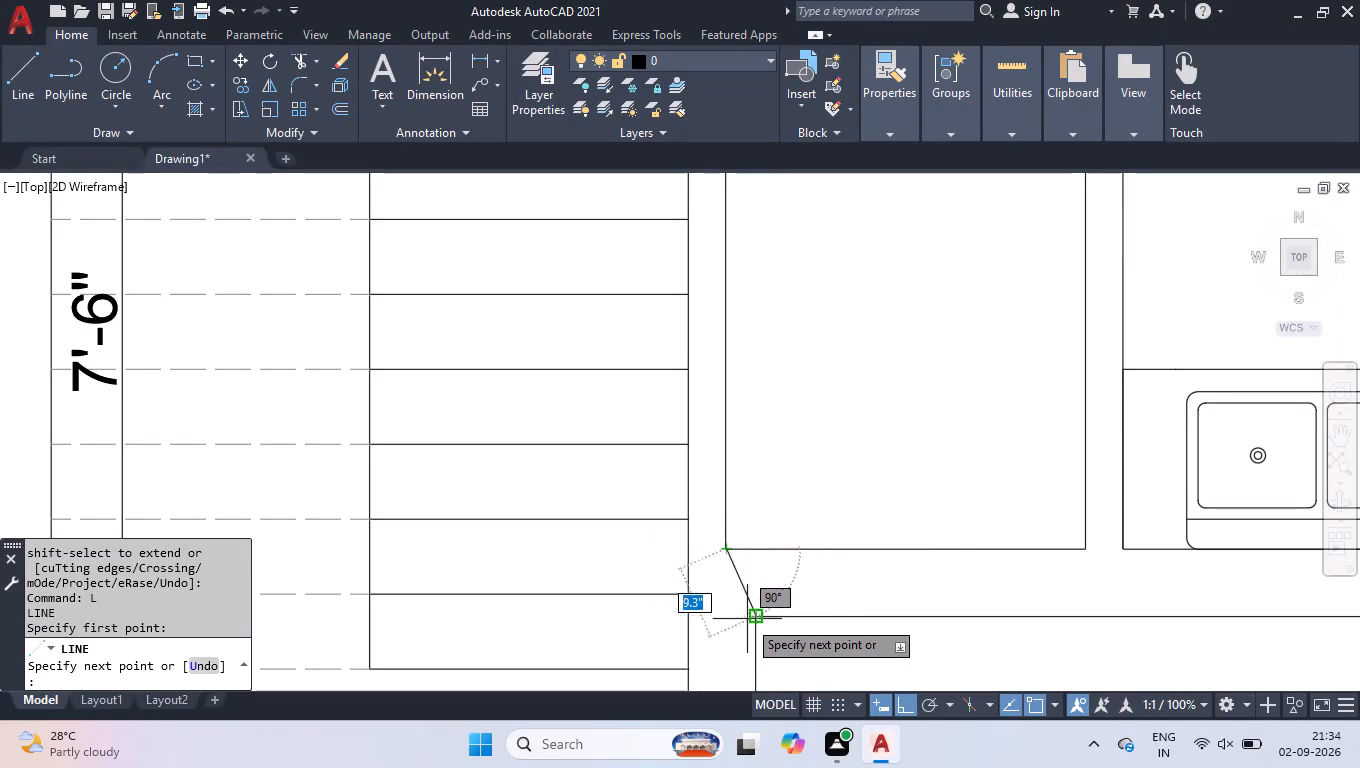
left_click(728, 619)
key("space")
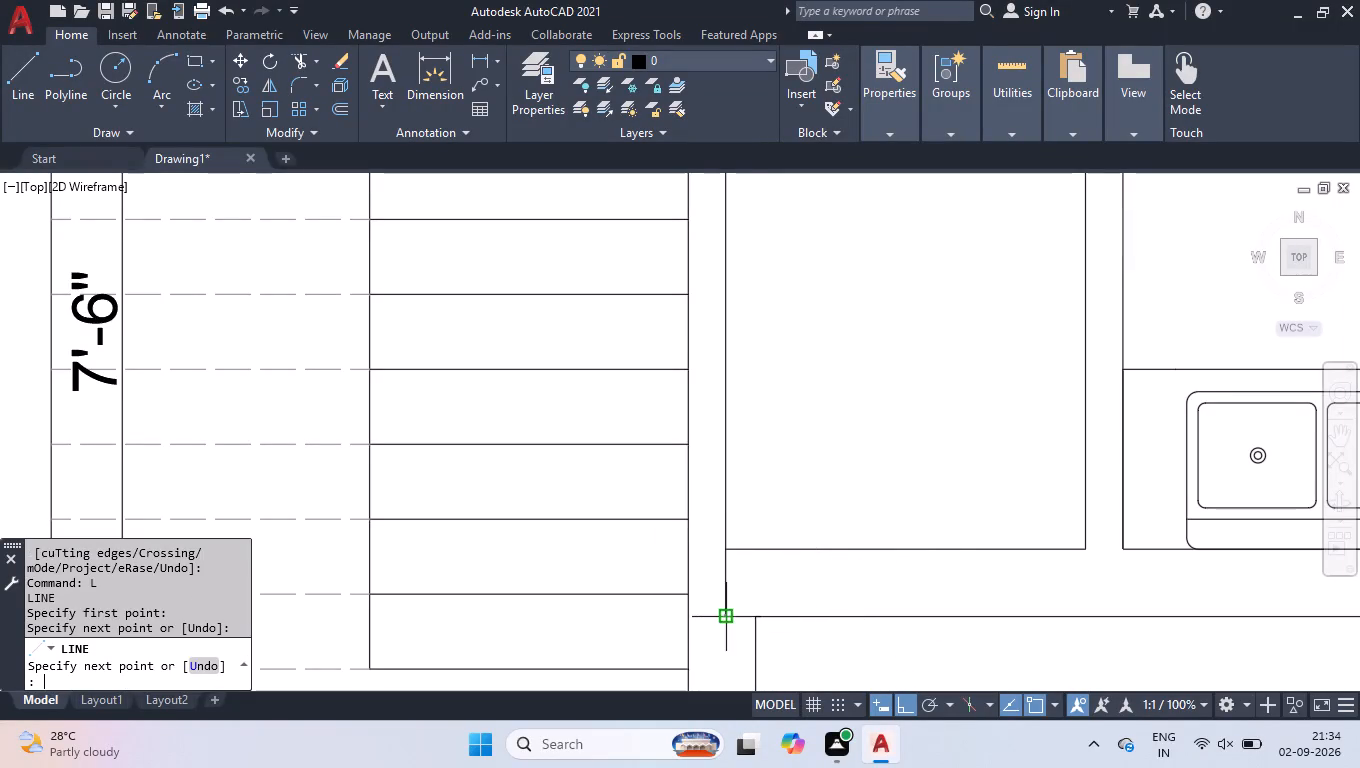
key("space")
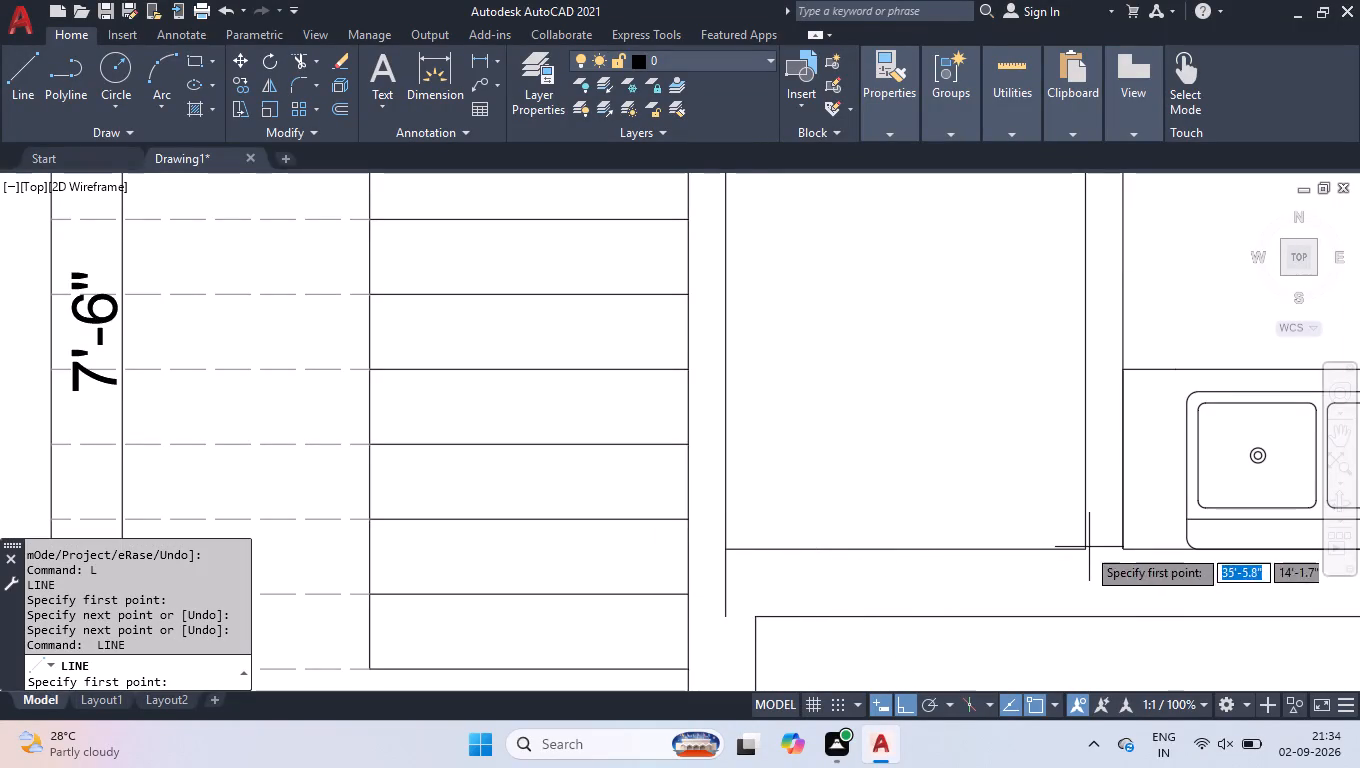
left_click(1090, 550)
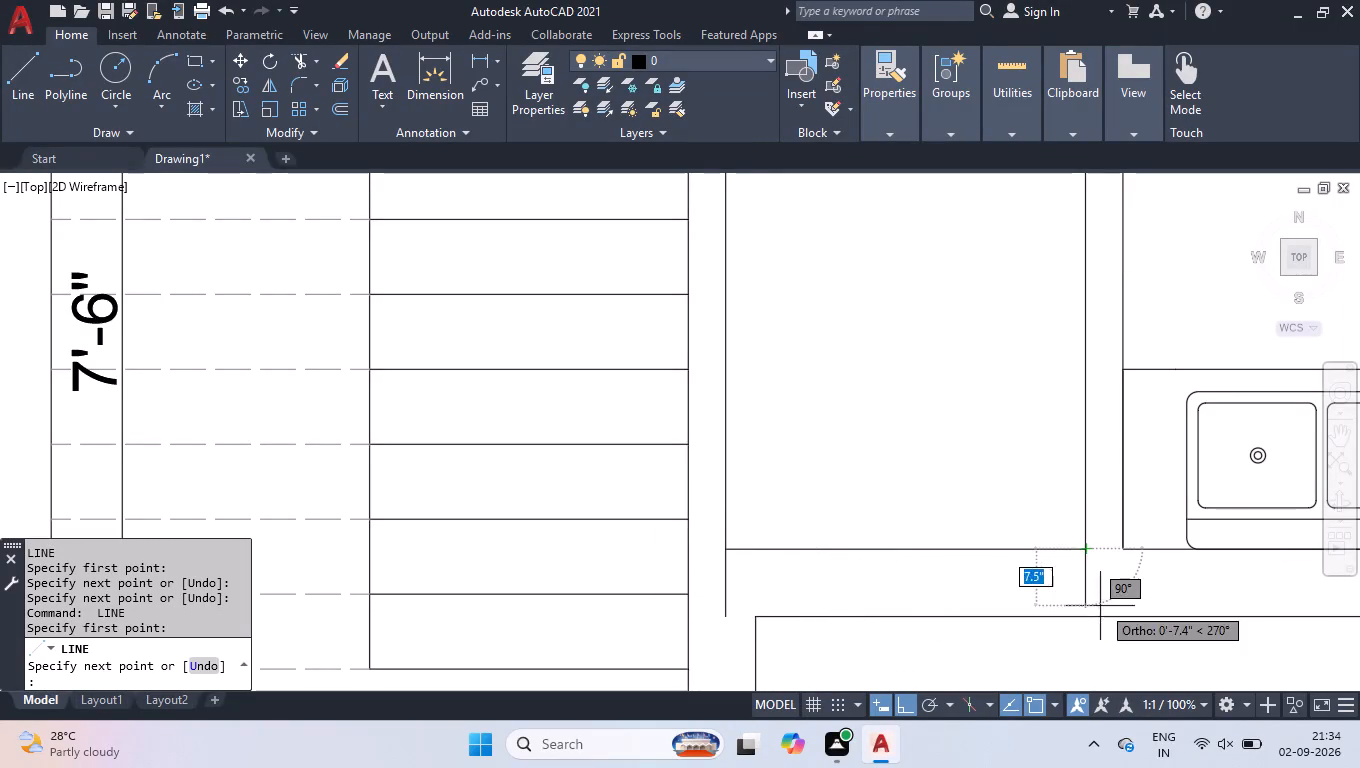
left_click(1087, 616)
key("space")
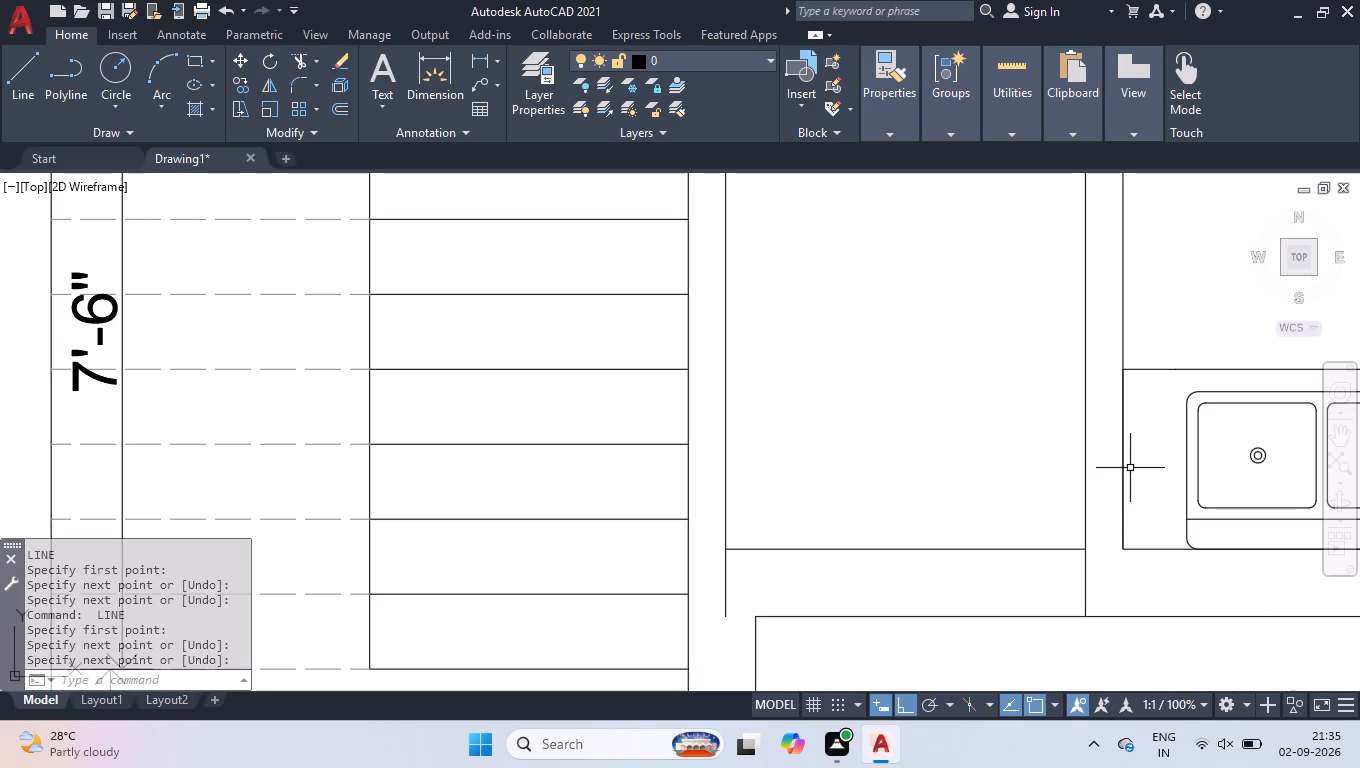
Erase the duplicate line lying on the kitchen wall face at the sink end of the counter.
left_click(1121, 482)
key("Delete")
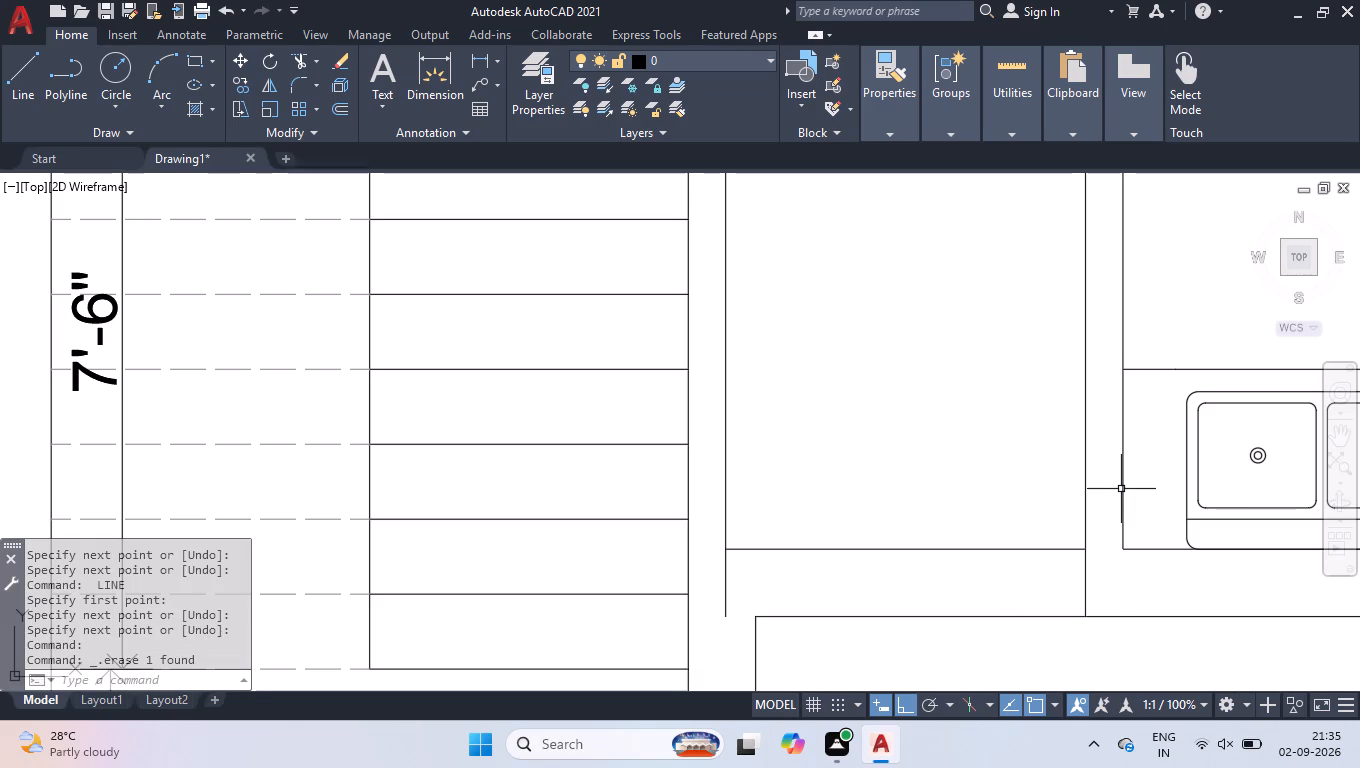
Move both lines across the passage's lower wall 6" inward from their corners.
left_click(1086, 581)
left_click(1086, 581)
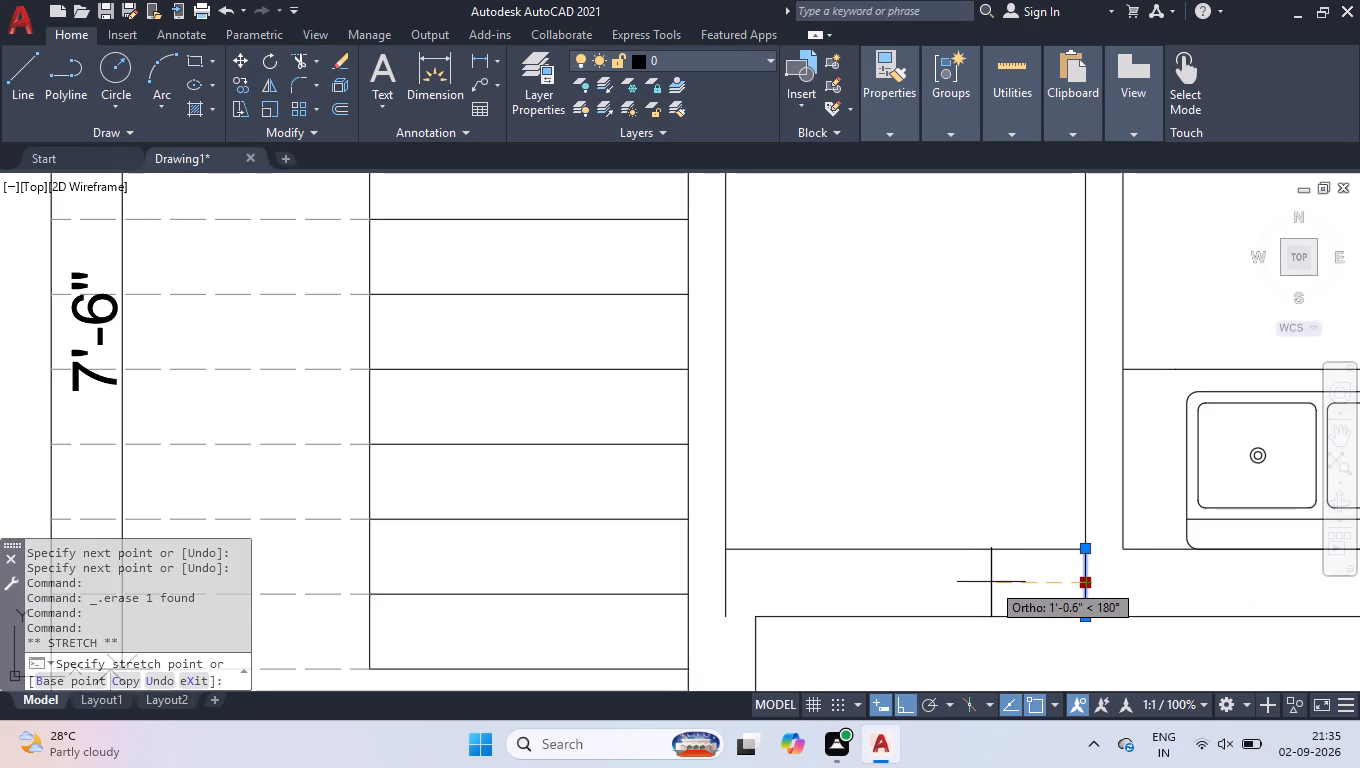
key("6")
key("Return")
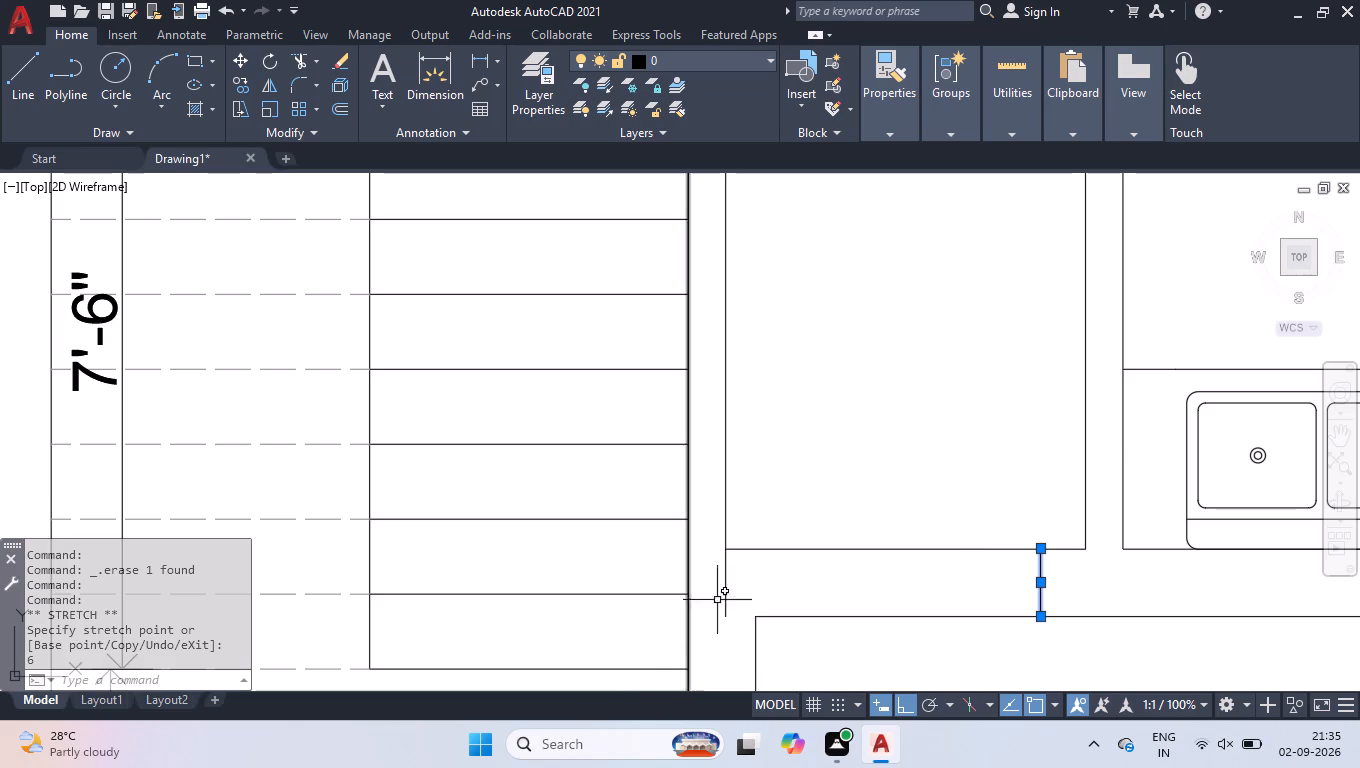
left_click(728, 589)
left_click(723, 585)
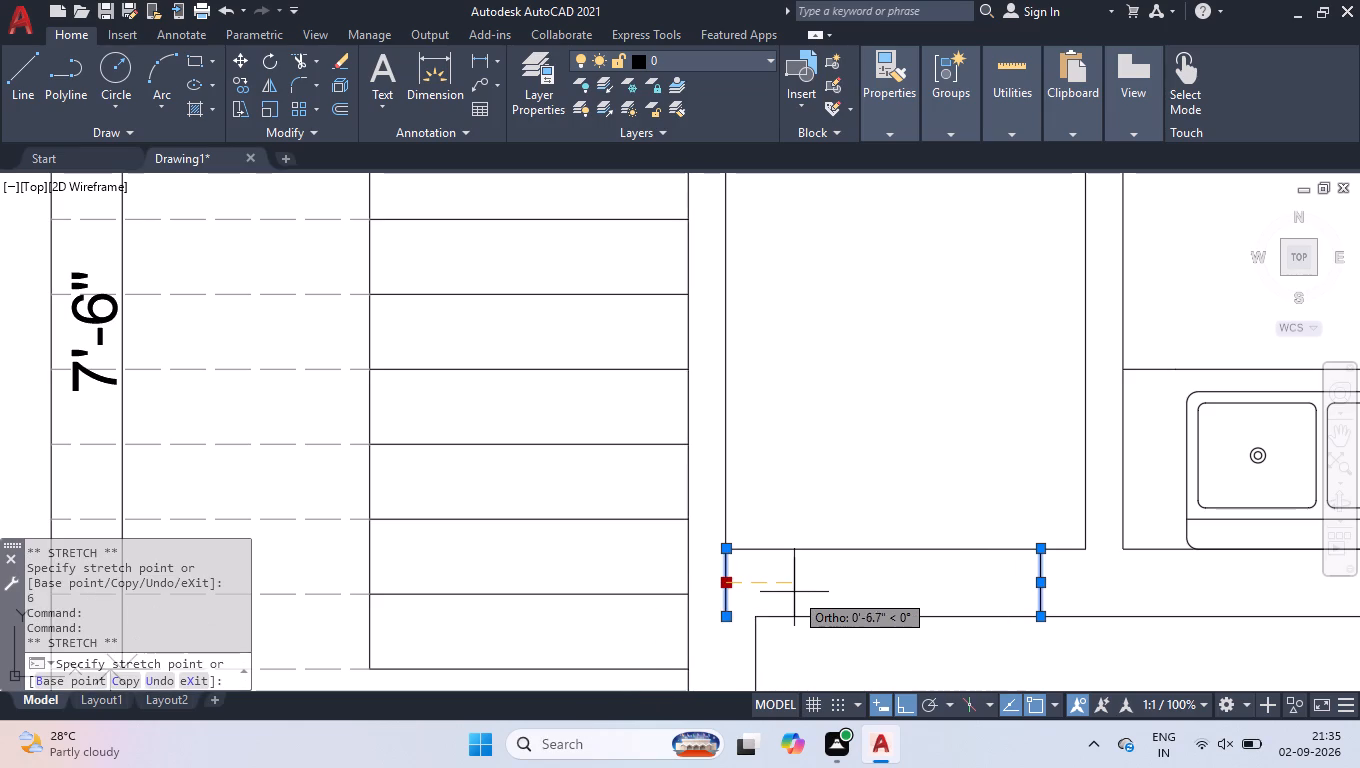
key("6")
key("Return")
Draw two crossing diagonals between the lines in the passage's lower wall to mark the opening.
key("l")
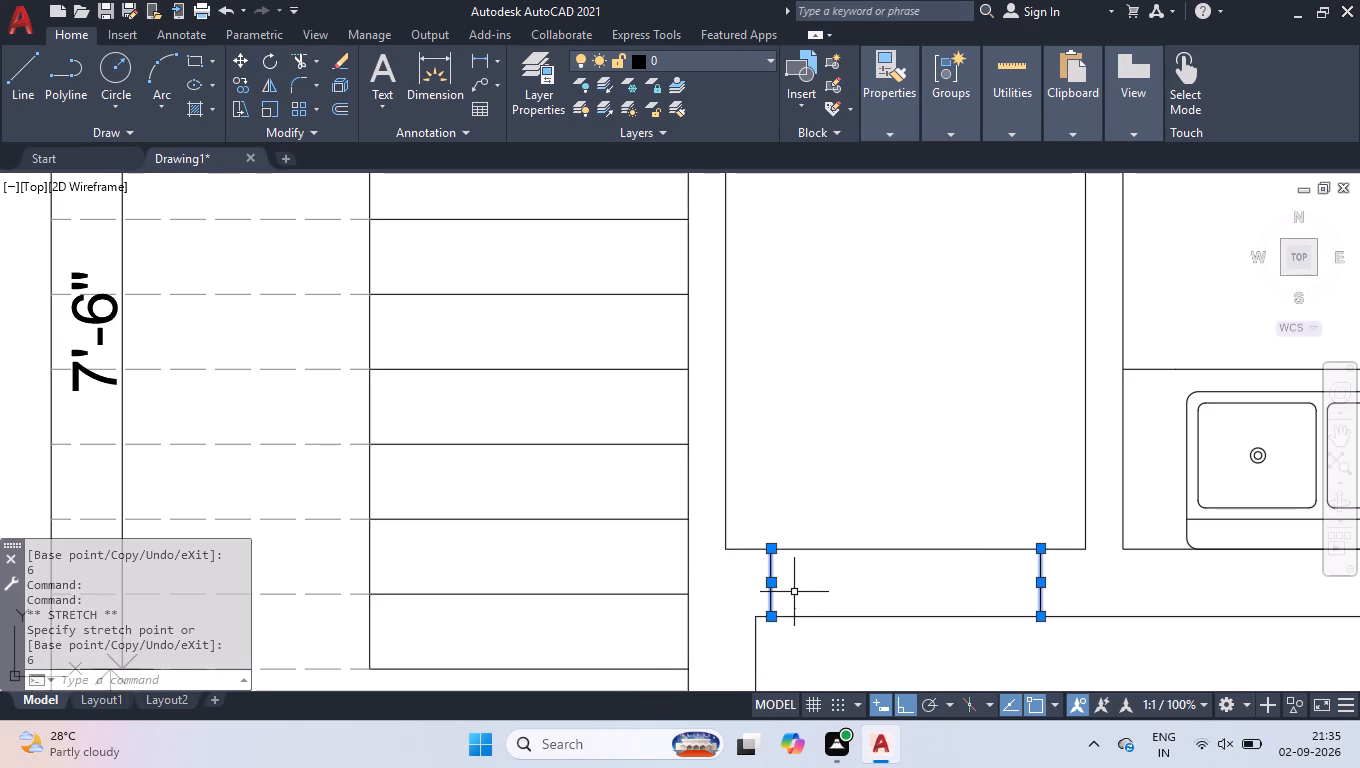
key("Return")
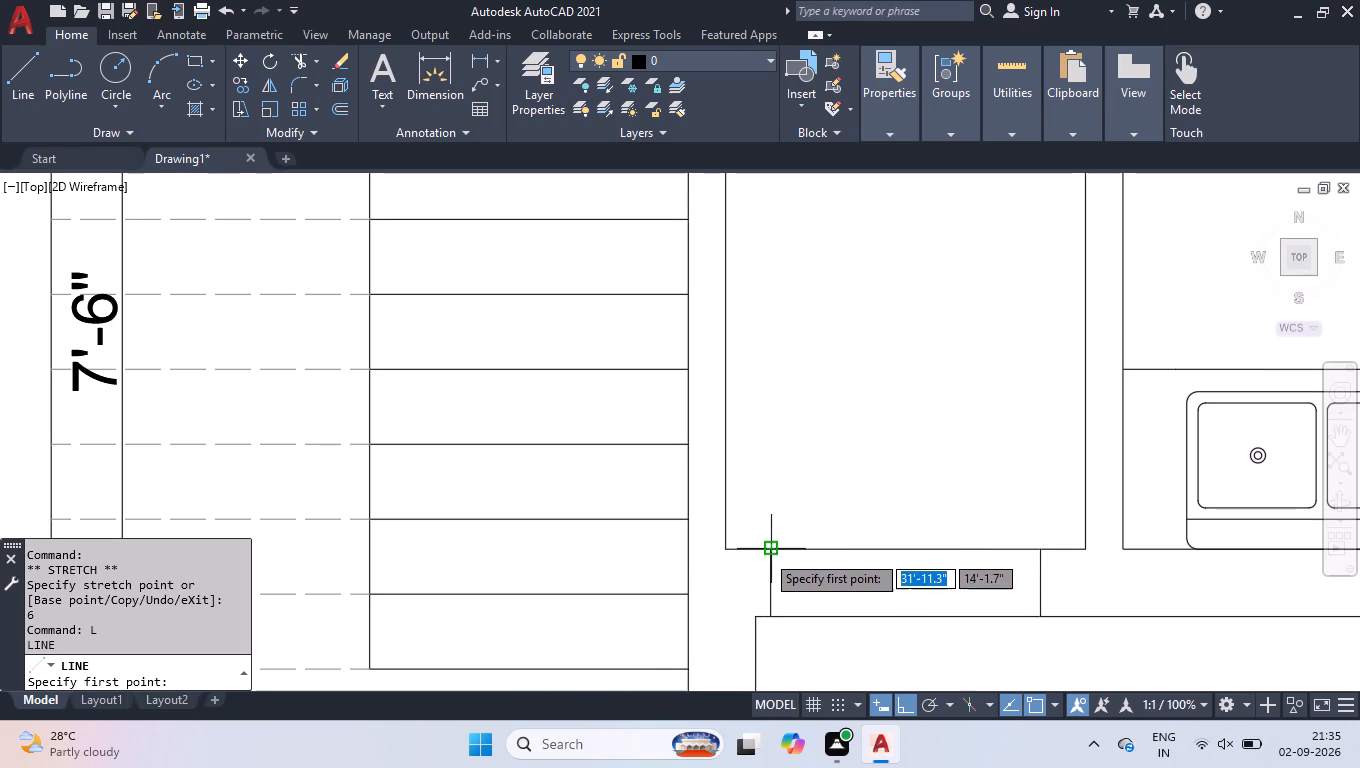
left_click(768, 549)
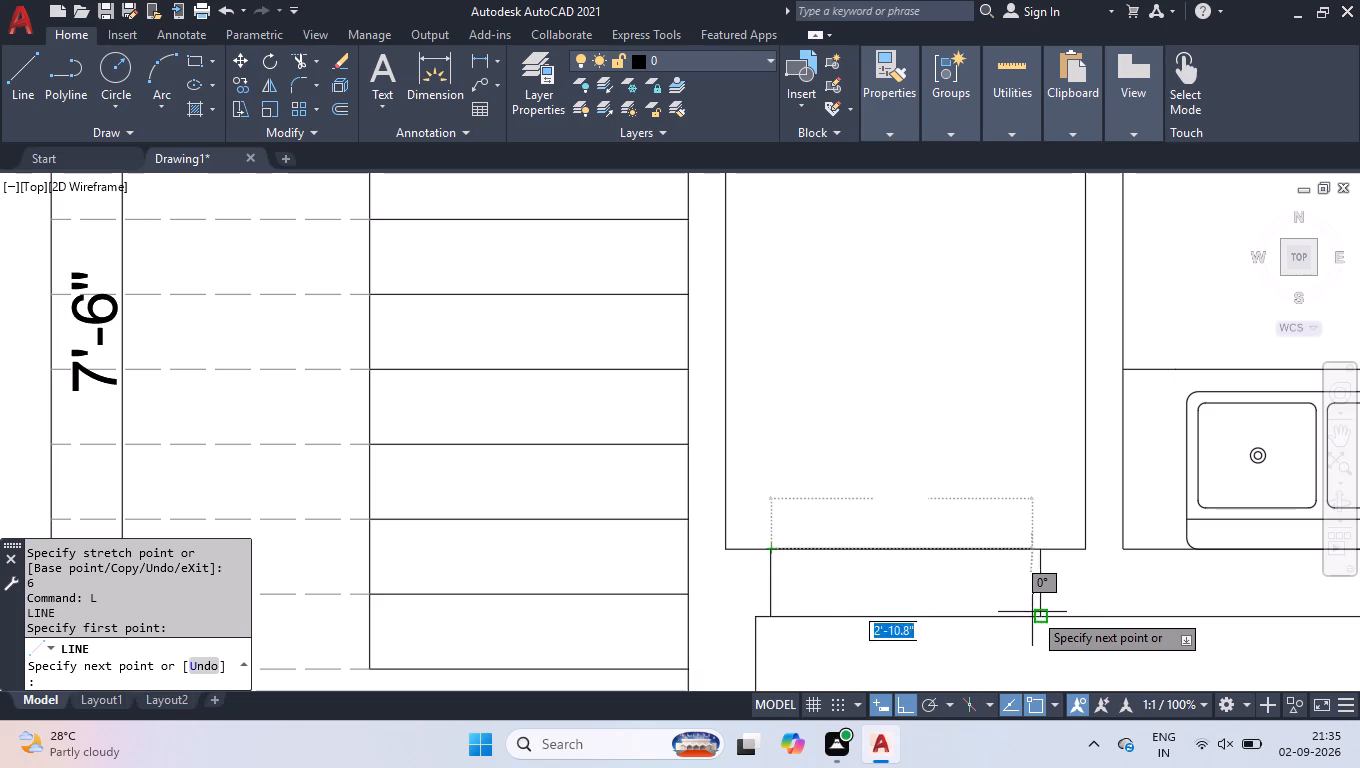
left_click(1039, 611)
key("space")
key("space")
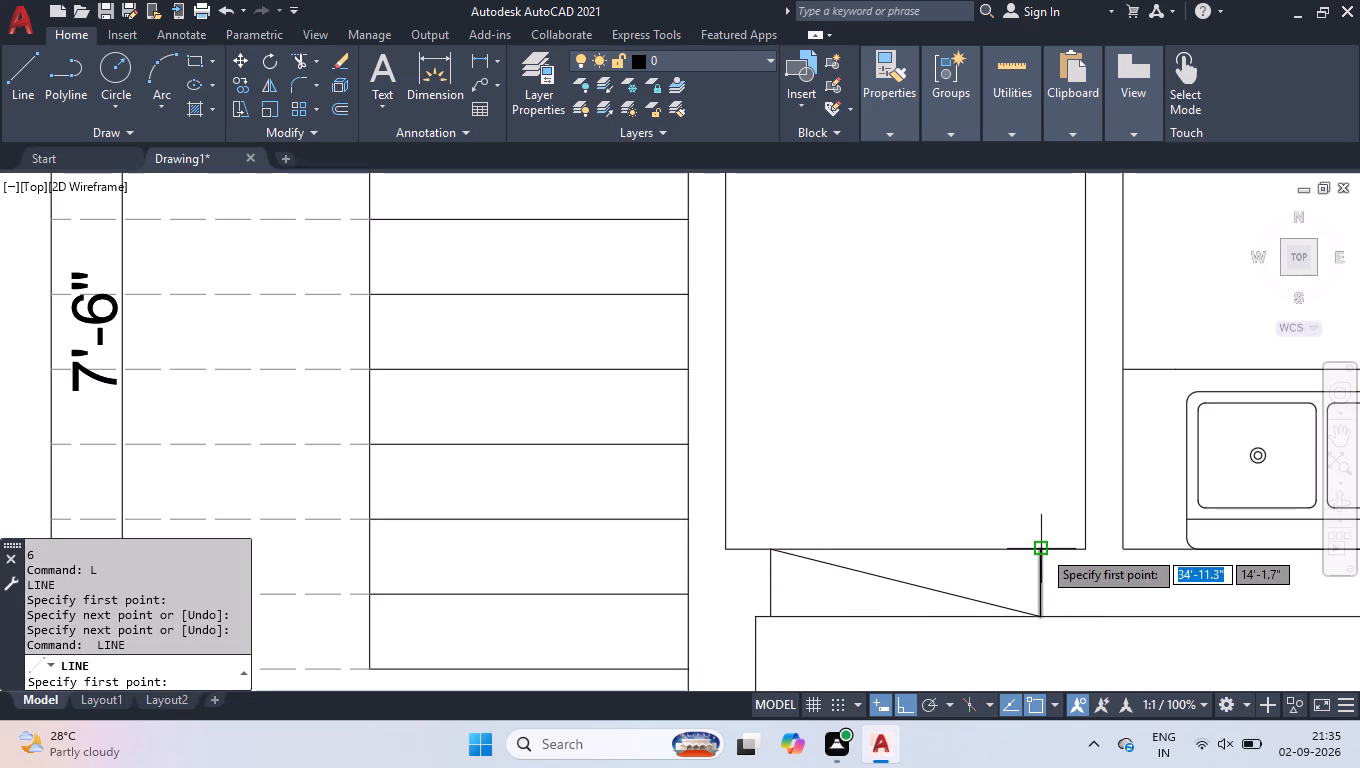
left_click(1041, 547)
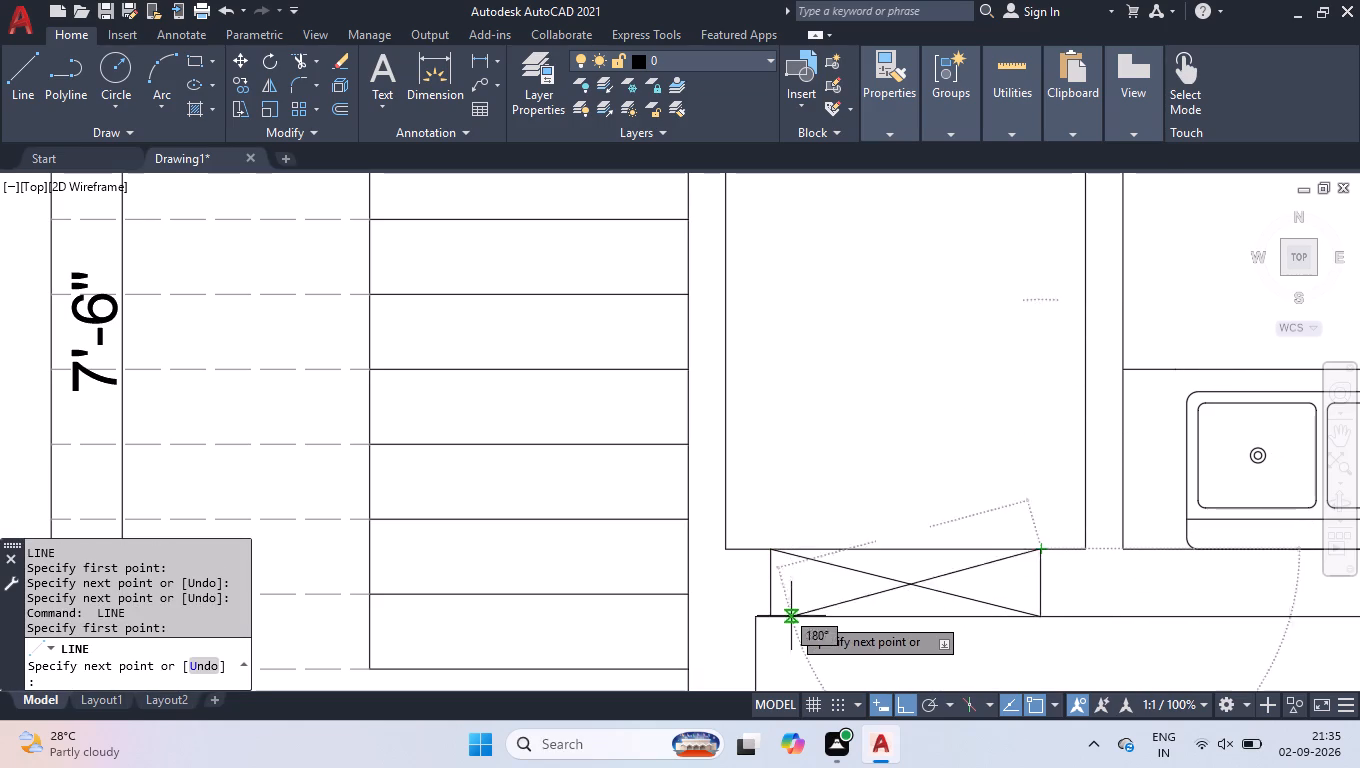
left_click(775, 614)
key("space")
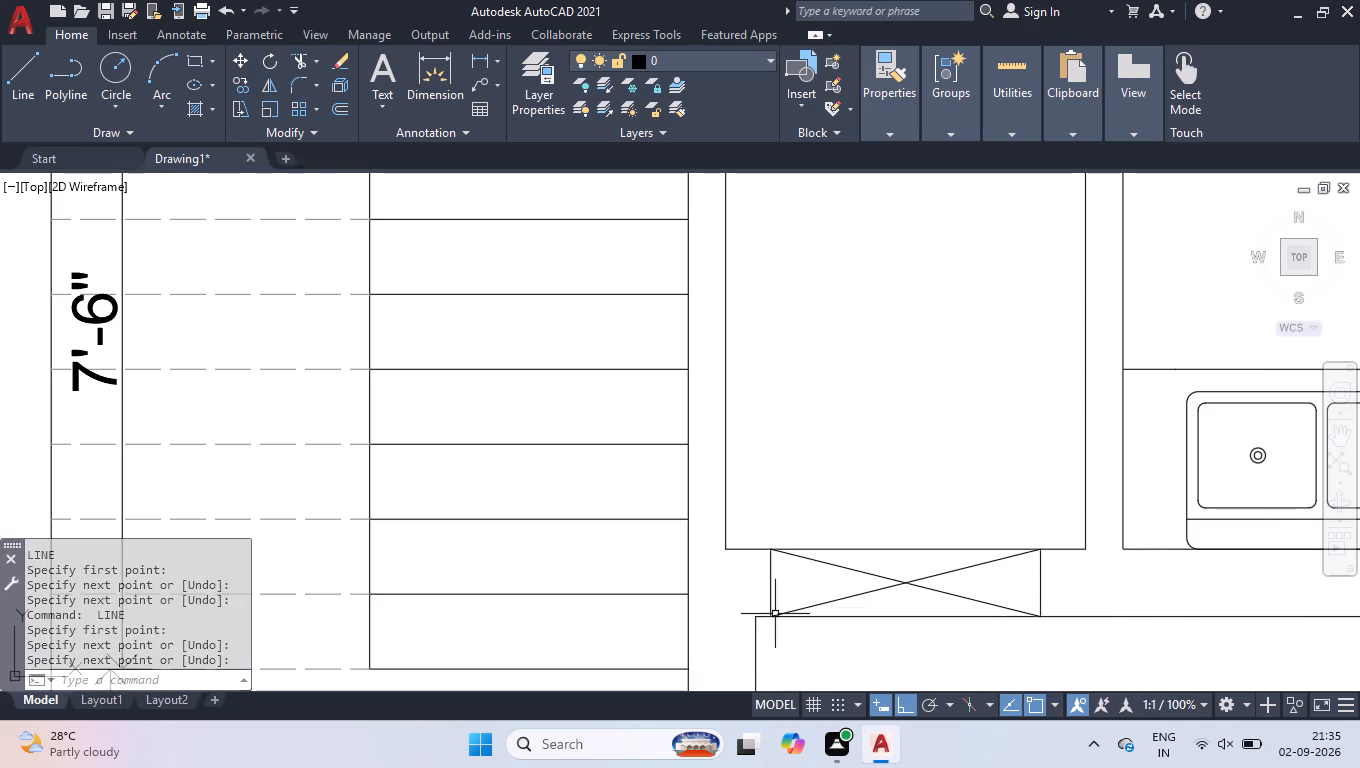
Draw two lines across the kitchen's lower wall, one behind the sink and one farther toward the stove side.
scroll(885, 594, "down", 3)
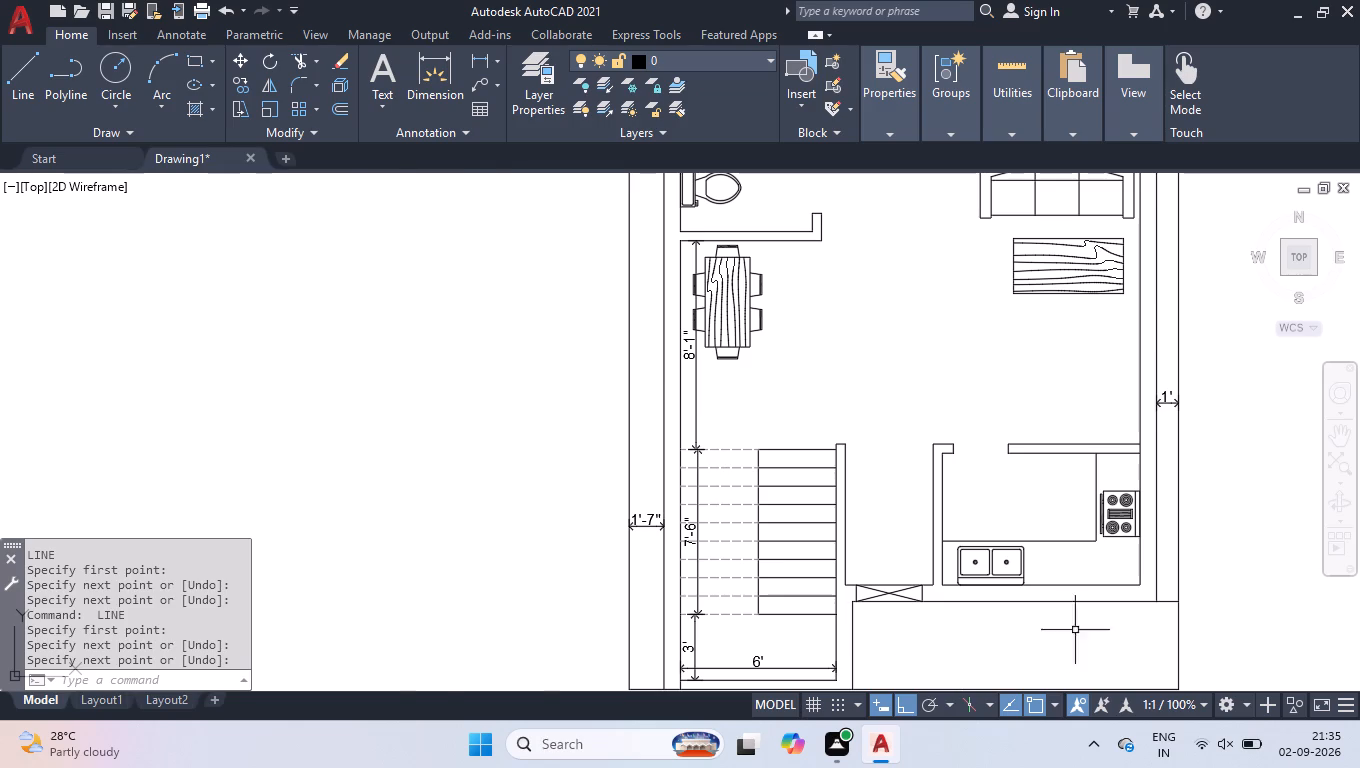
scroll(1108, 612, "up", 1)
key("space")
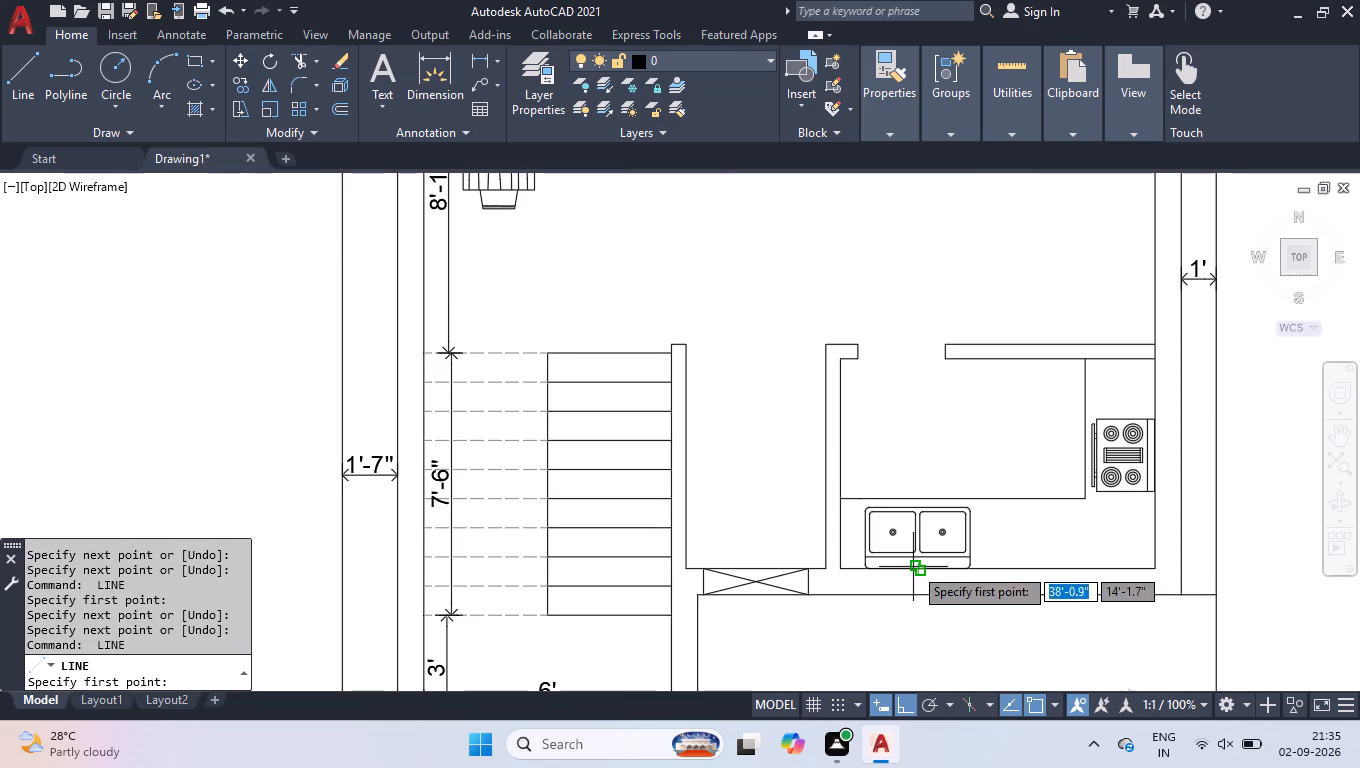
left_click(914, 564)
left_click(922, 600)
key("space")
key("space")
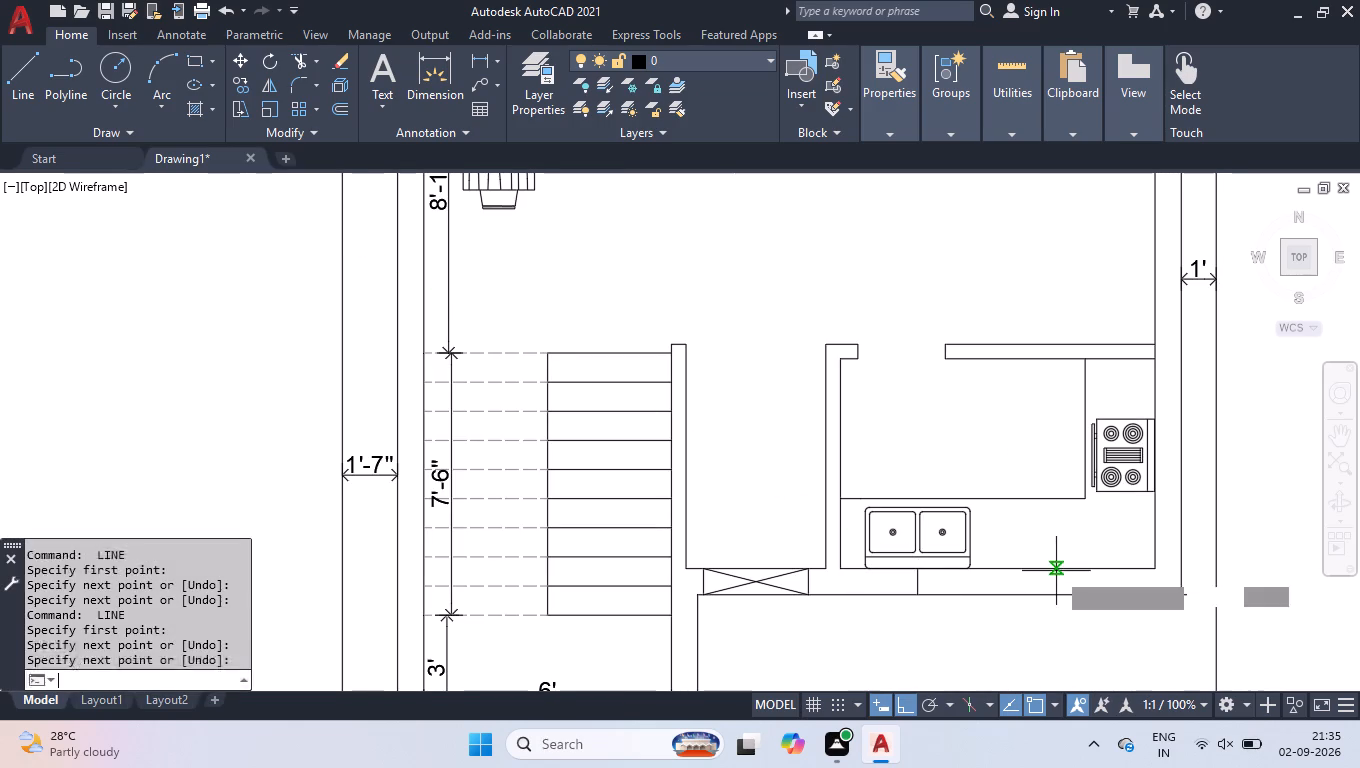
left_click(1052, 568)
left_click(1054, 589)
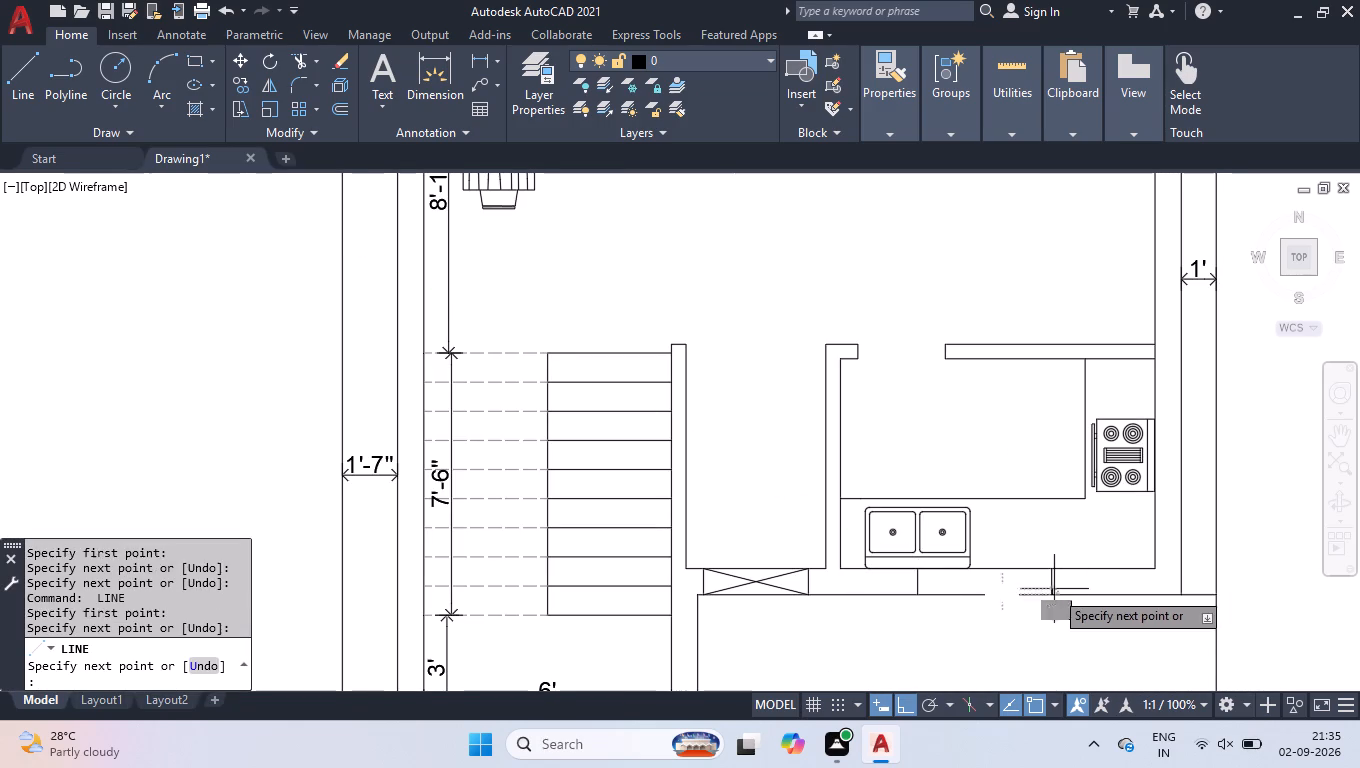
key("space")
Draw a line across the kitchen's outer side wall at the stove's lower back corner.
scroll(1056, 624, "down", 2)
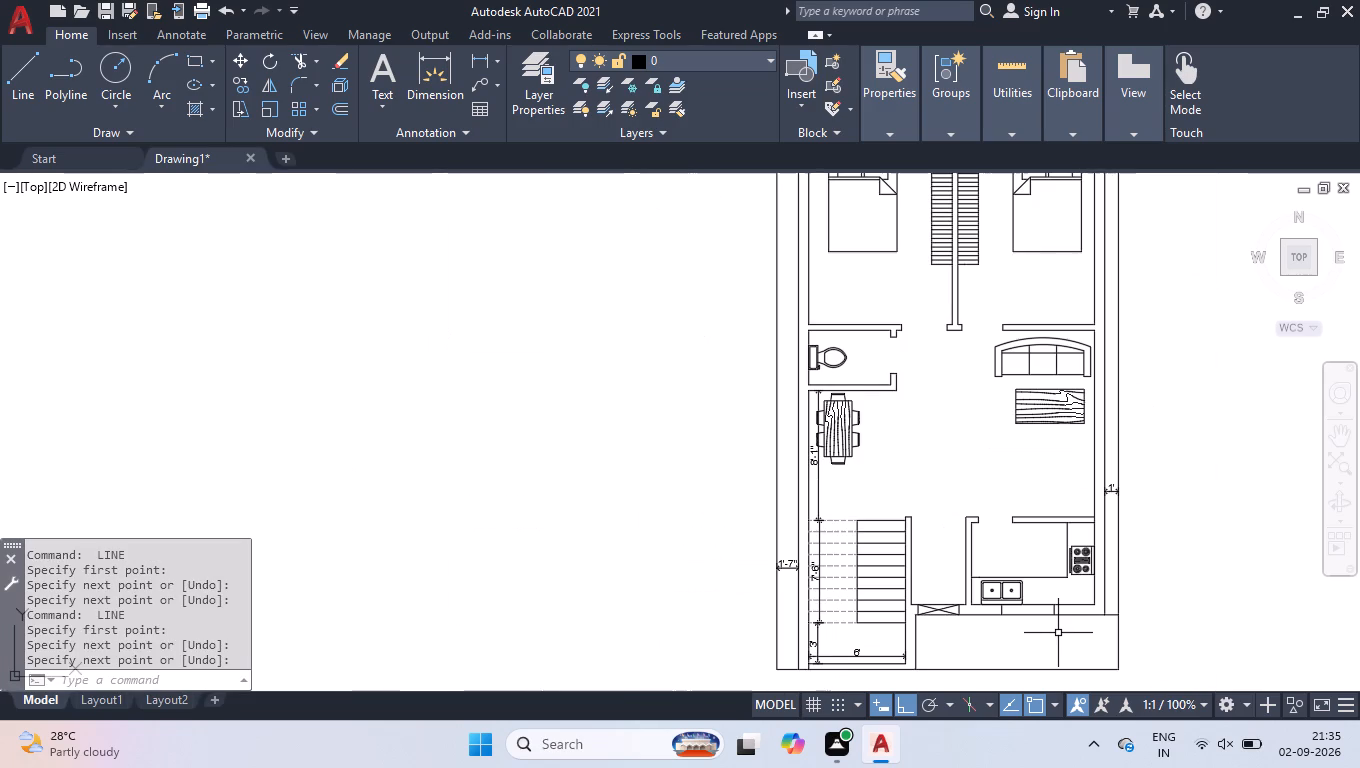
scroll(1069, 594, "up", 2)
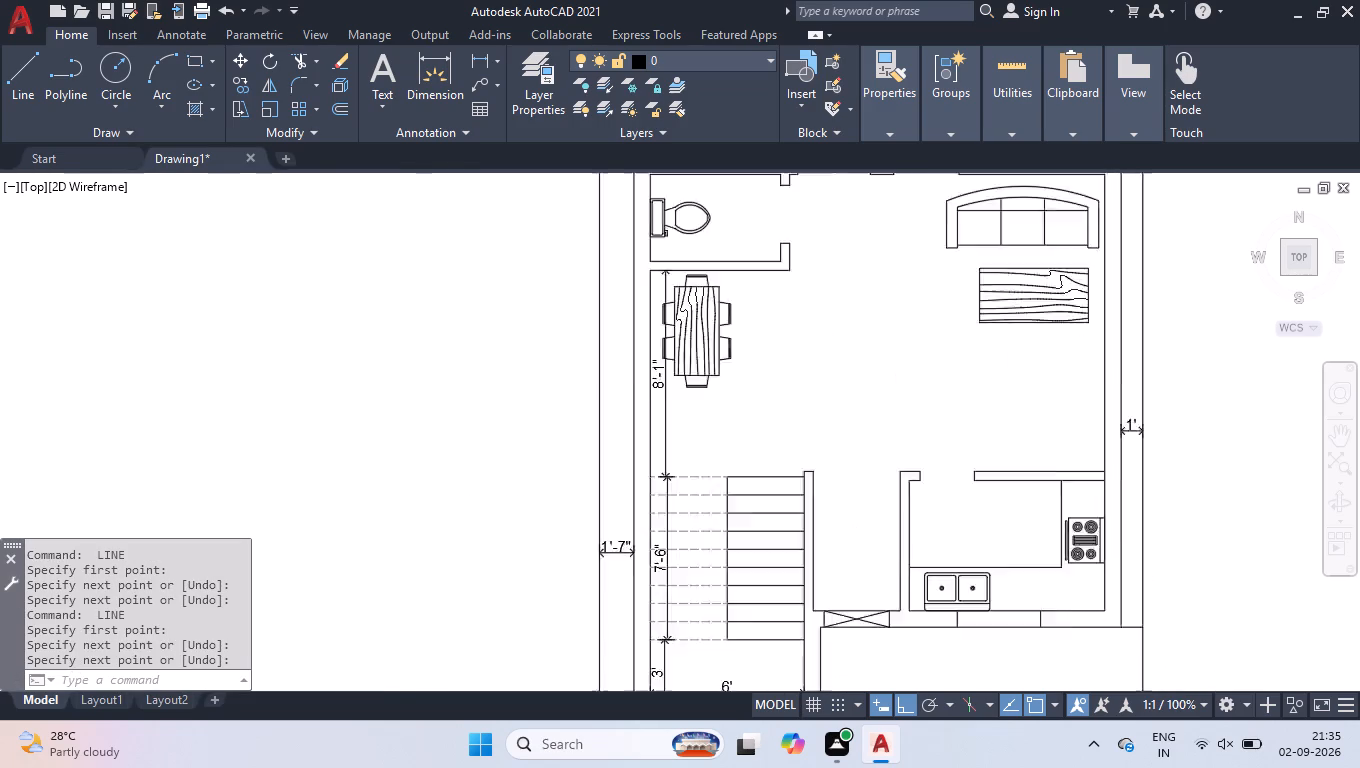
scroll(1121, 580, "up", 2)
key("space")
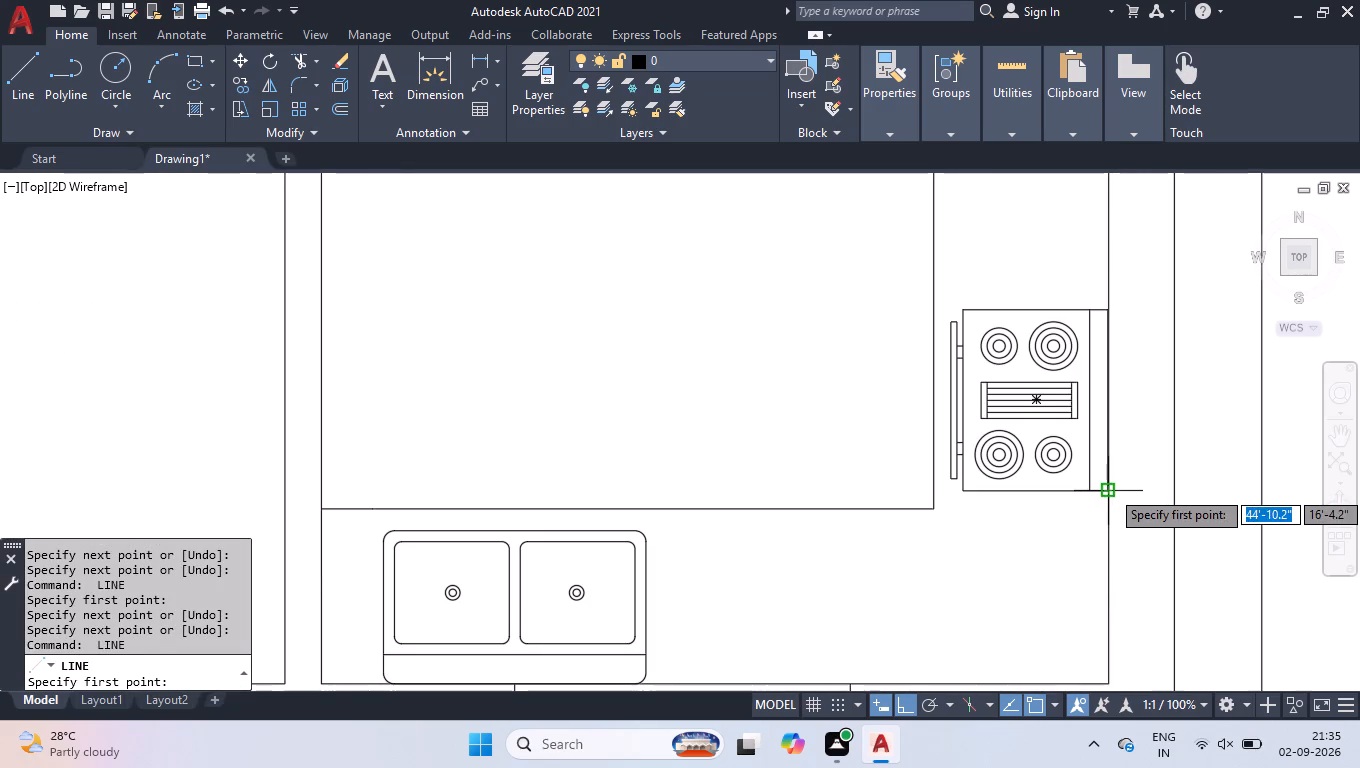
left_click(1110, 489)
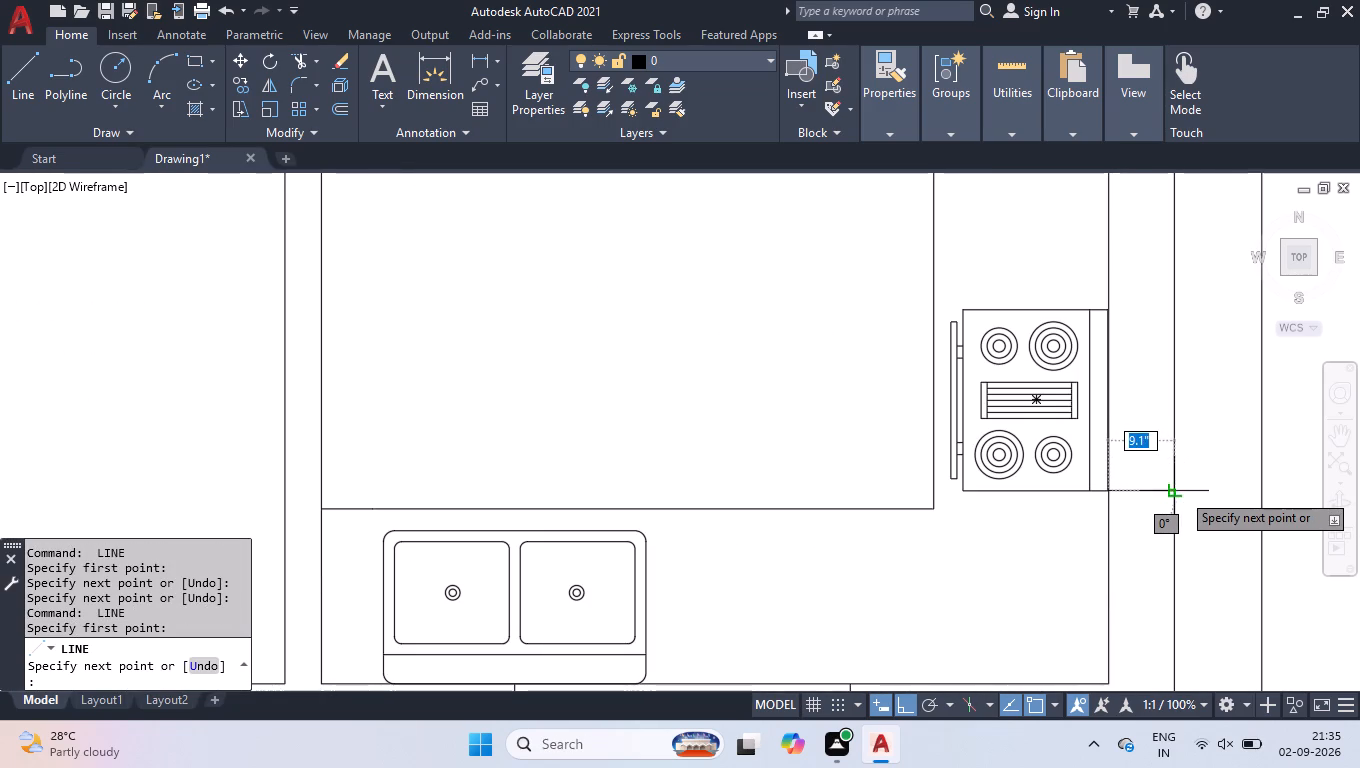
left_click(1176, 494)
key("space")
Draw a line 3' up the inner wall face from the stove's lower back corner, continuing across the wall thickness.
key("space")
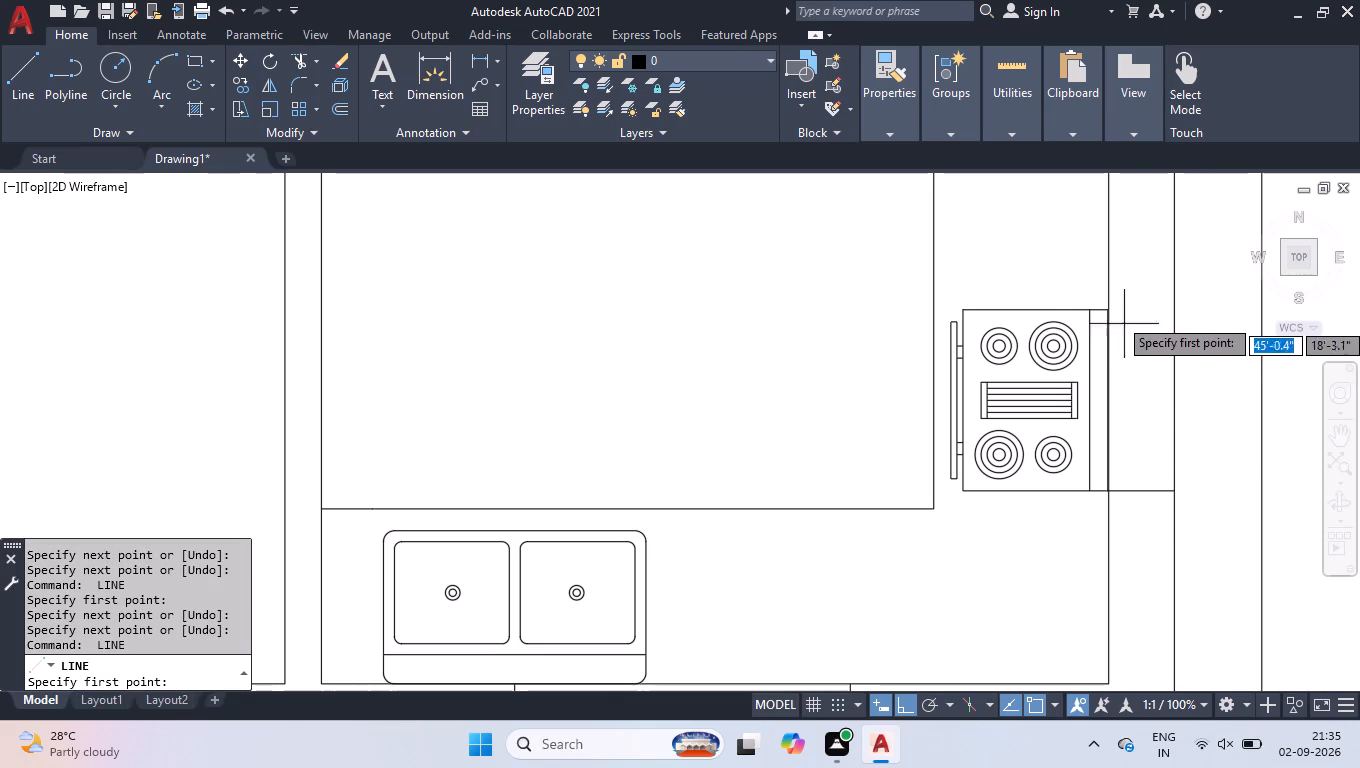
left_click(1109, 487)
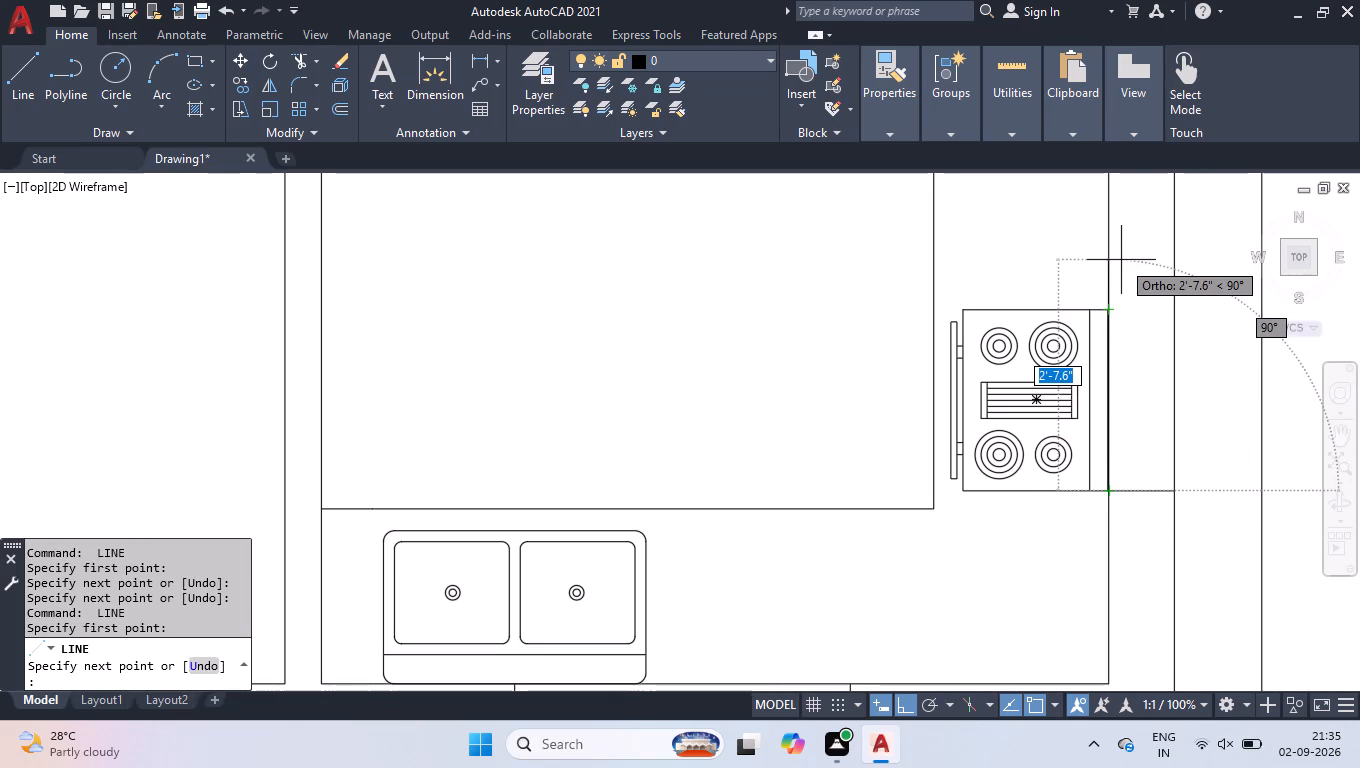
key("3")
key("apostrophe")
key("Return")
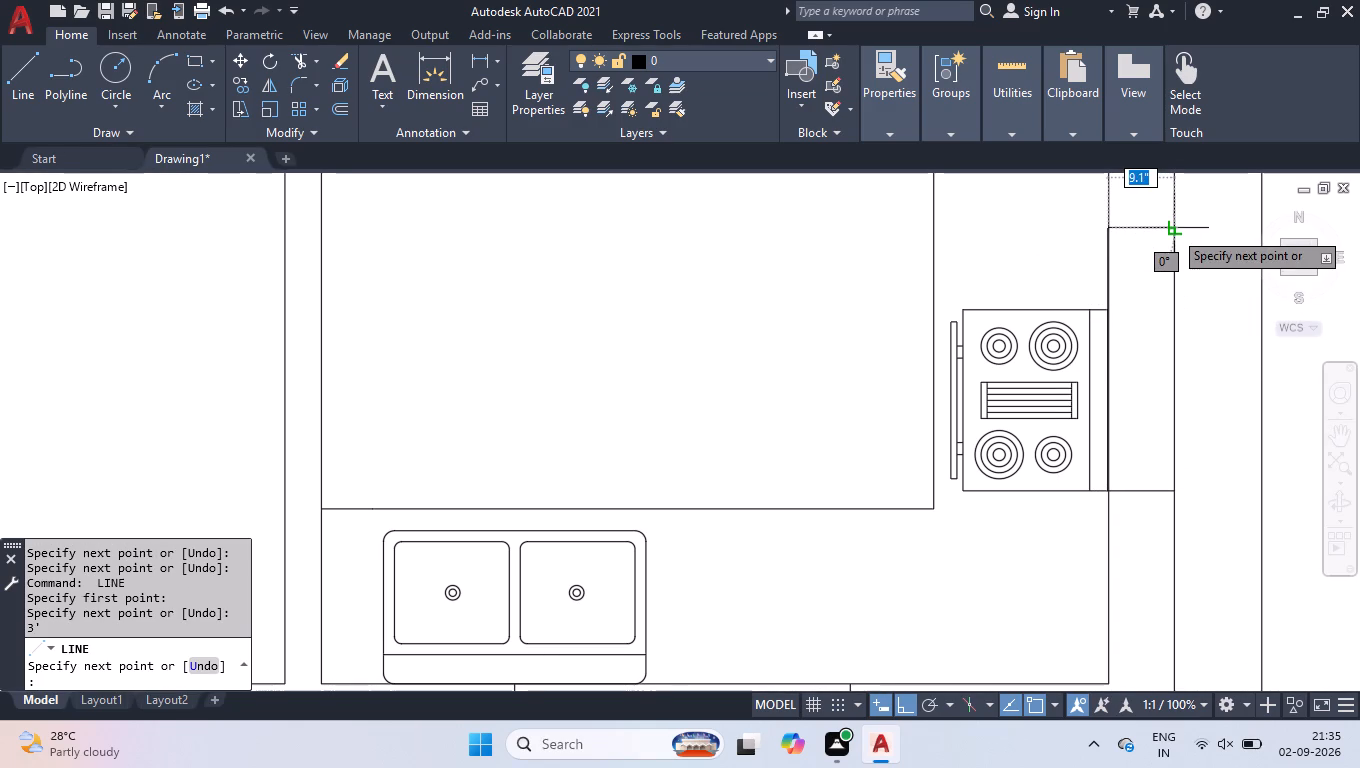
left_click(1173, 230)
key("space")
Erase the 3' guide line along the inner wall face behind the stove.
scroll(1177, 285, "down", 2)
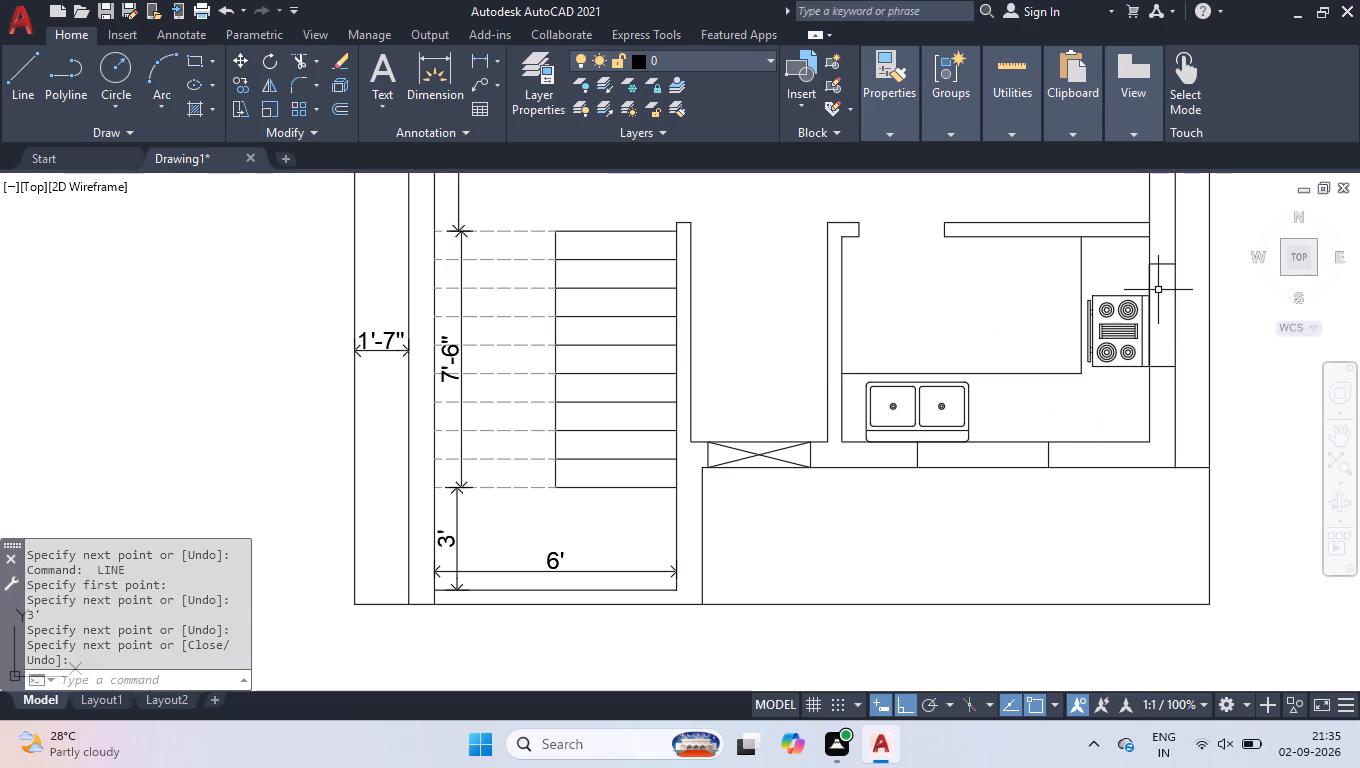
left_click(1151, 284)
key("Delete")
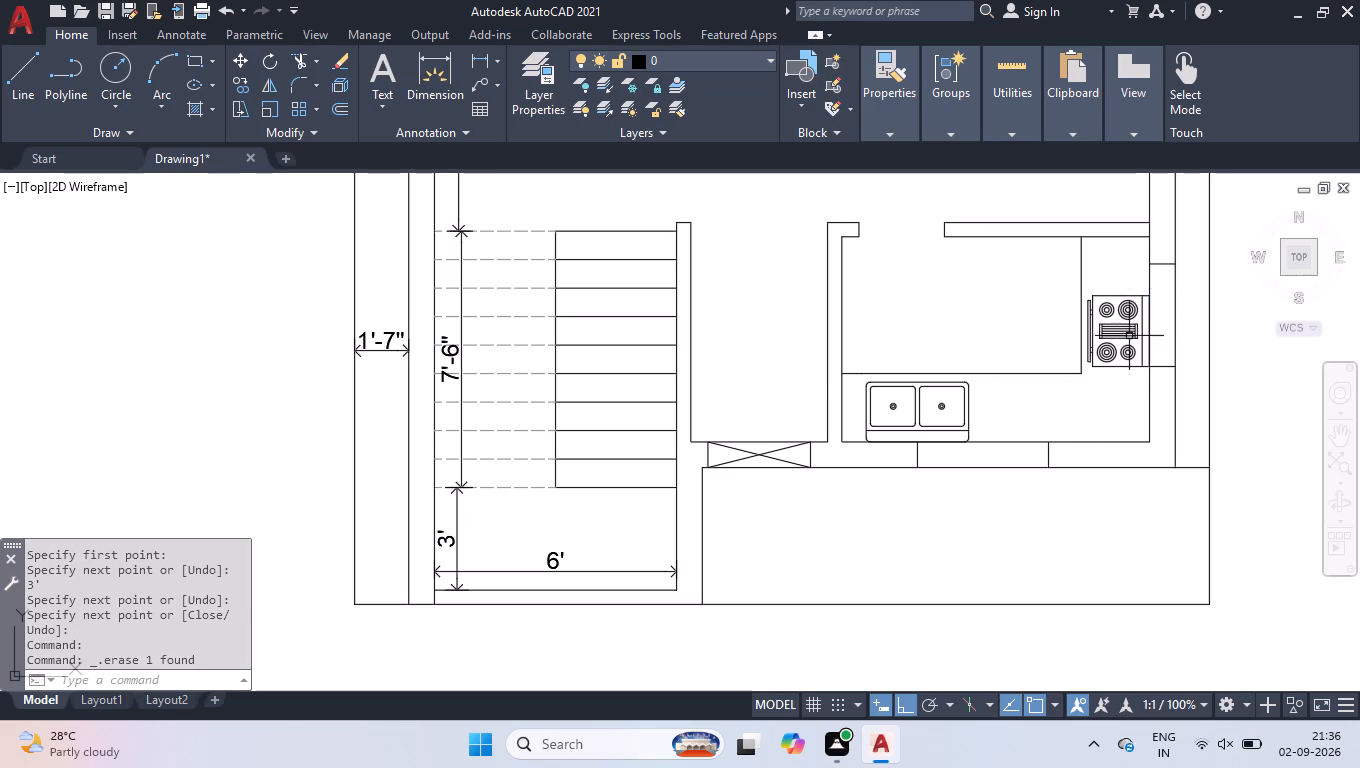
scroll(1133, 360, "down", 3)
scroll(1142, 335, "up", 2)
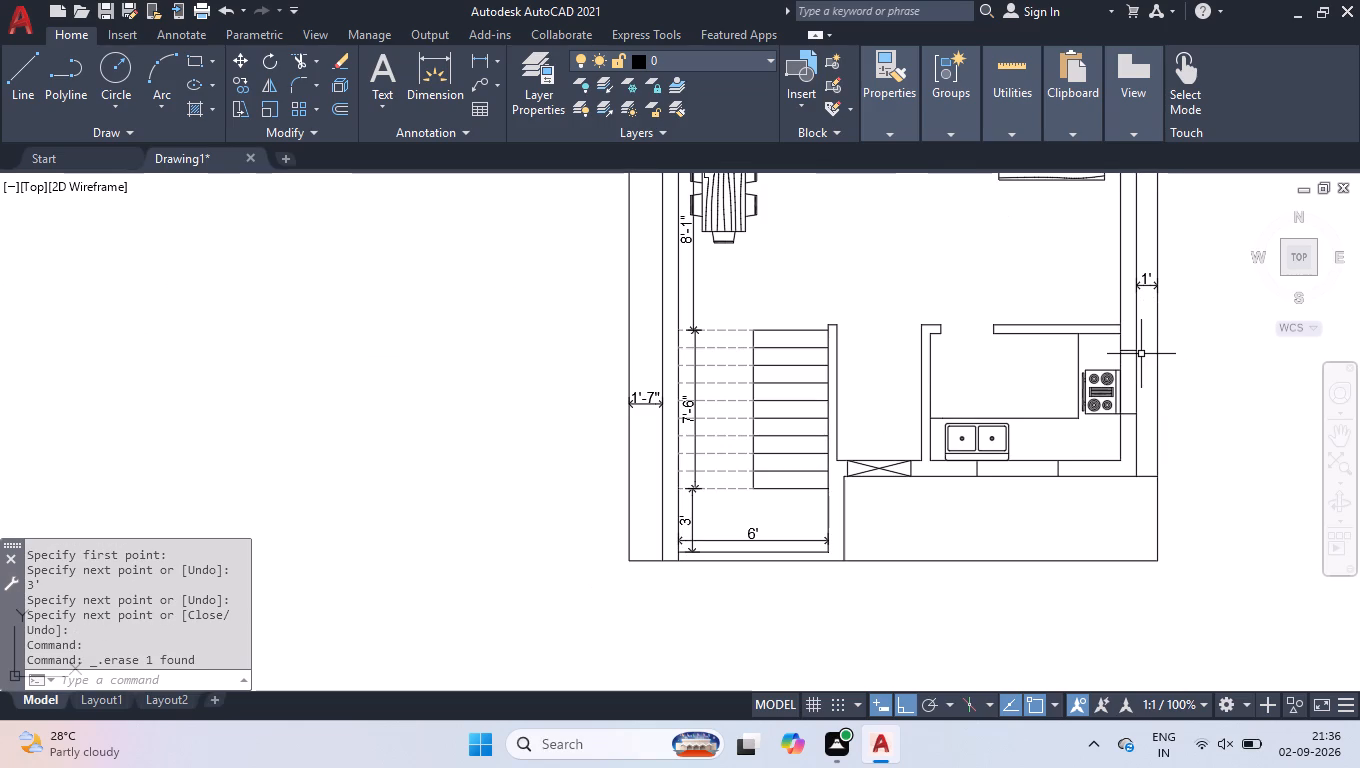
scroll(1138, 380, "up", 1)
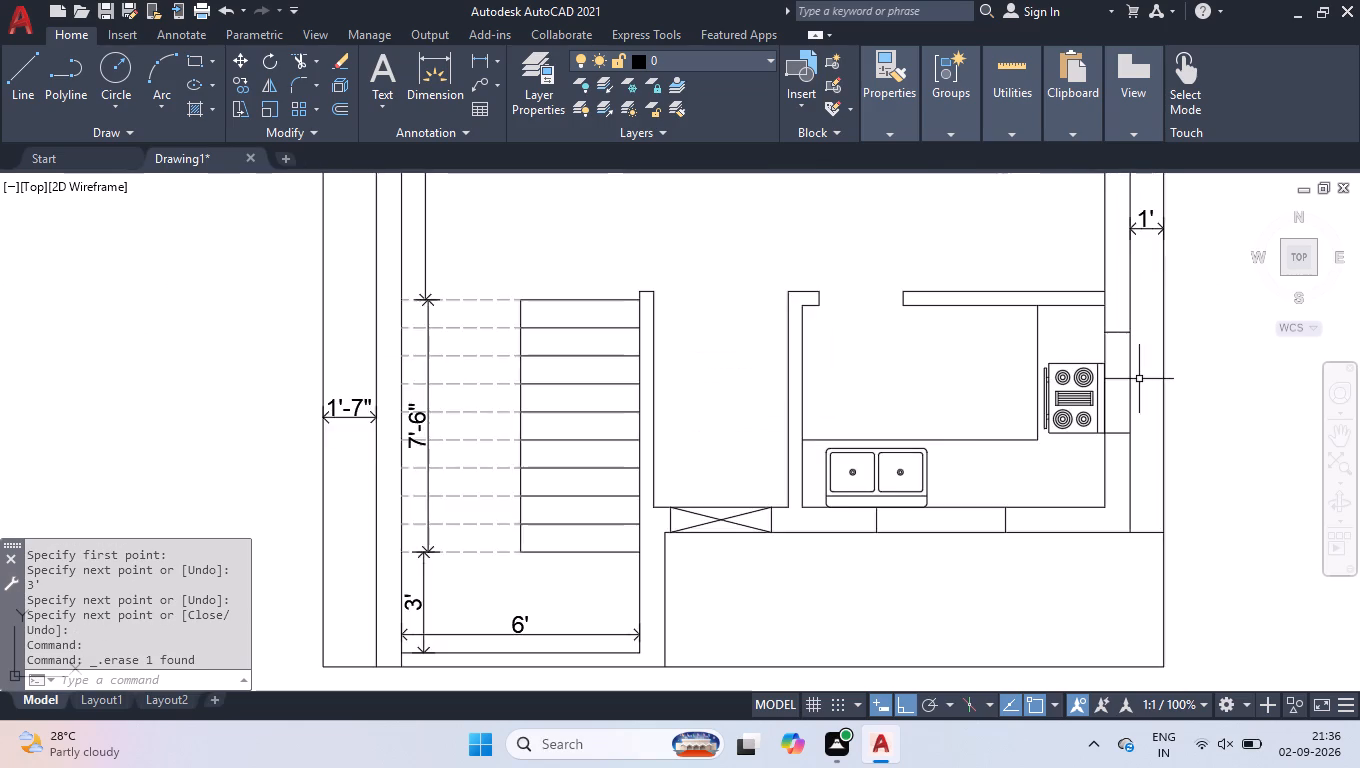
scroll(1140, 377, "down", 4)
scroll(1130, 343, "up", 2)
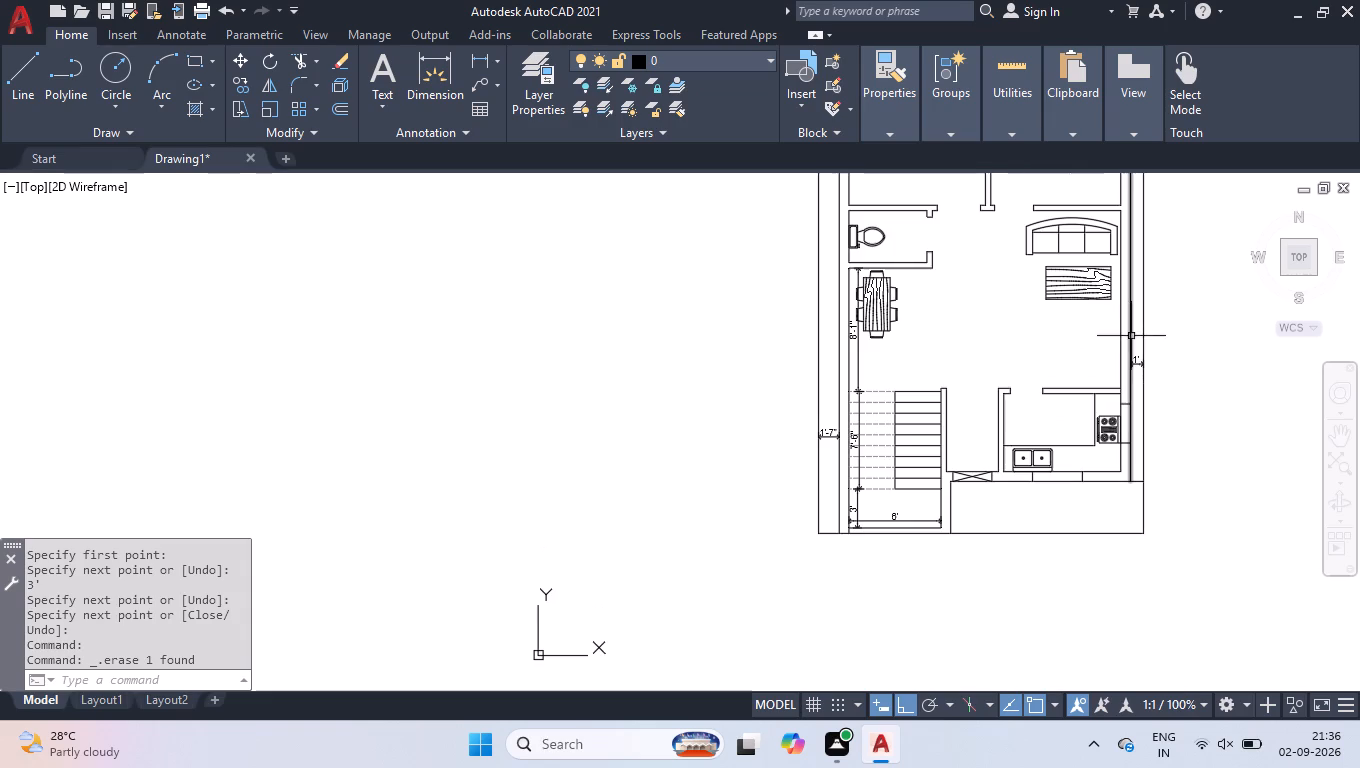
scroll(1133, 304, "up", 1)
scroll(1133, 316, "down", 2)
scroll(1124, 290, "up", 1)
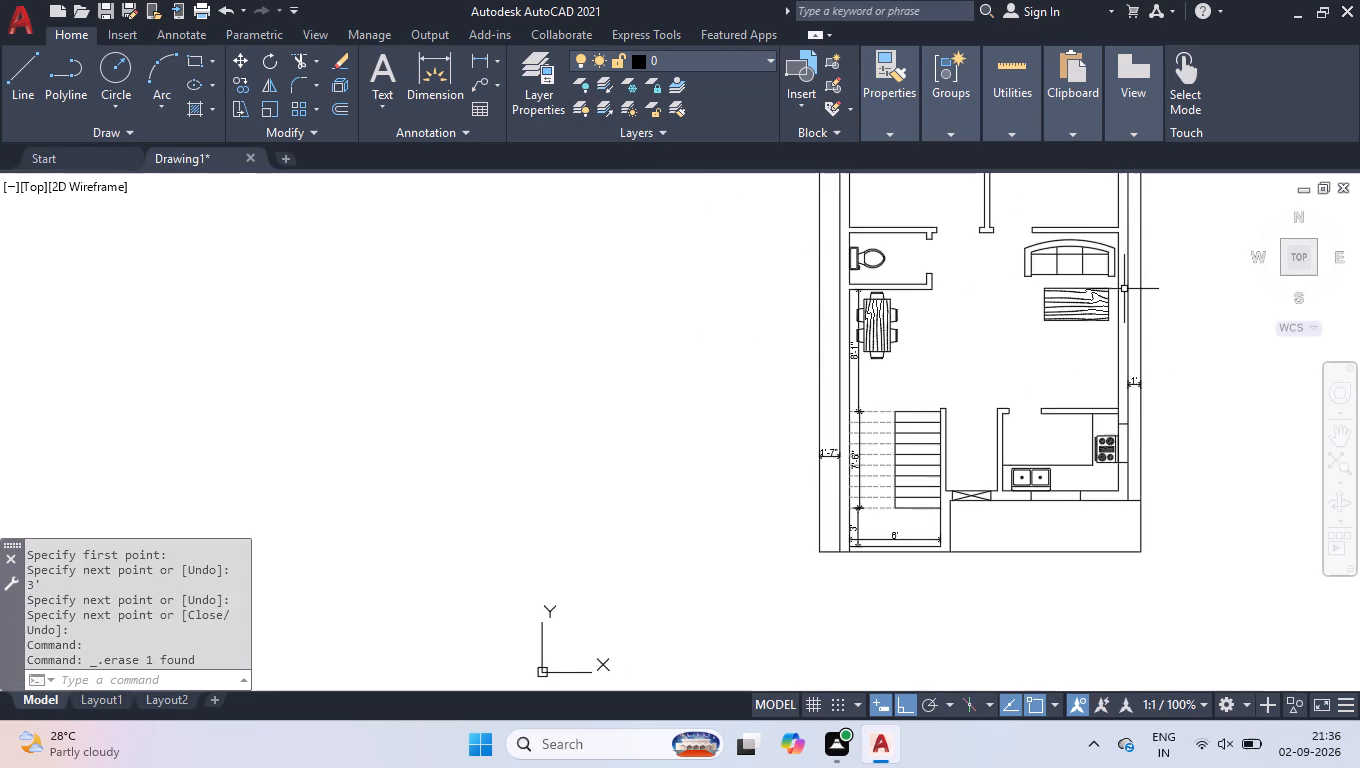
Draw two lines across the living area's outer side wall, one between the sofa and coffee table and one below the table.
scroll(1124, 286, "up", 2)
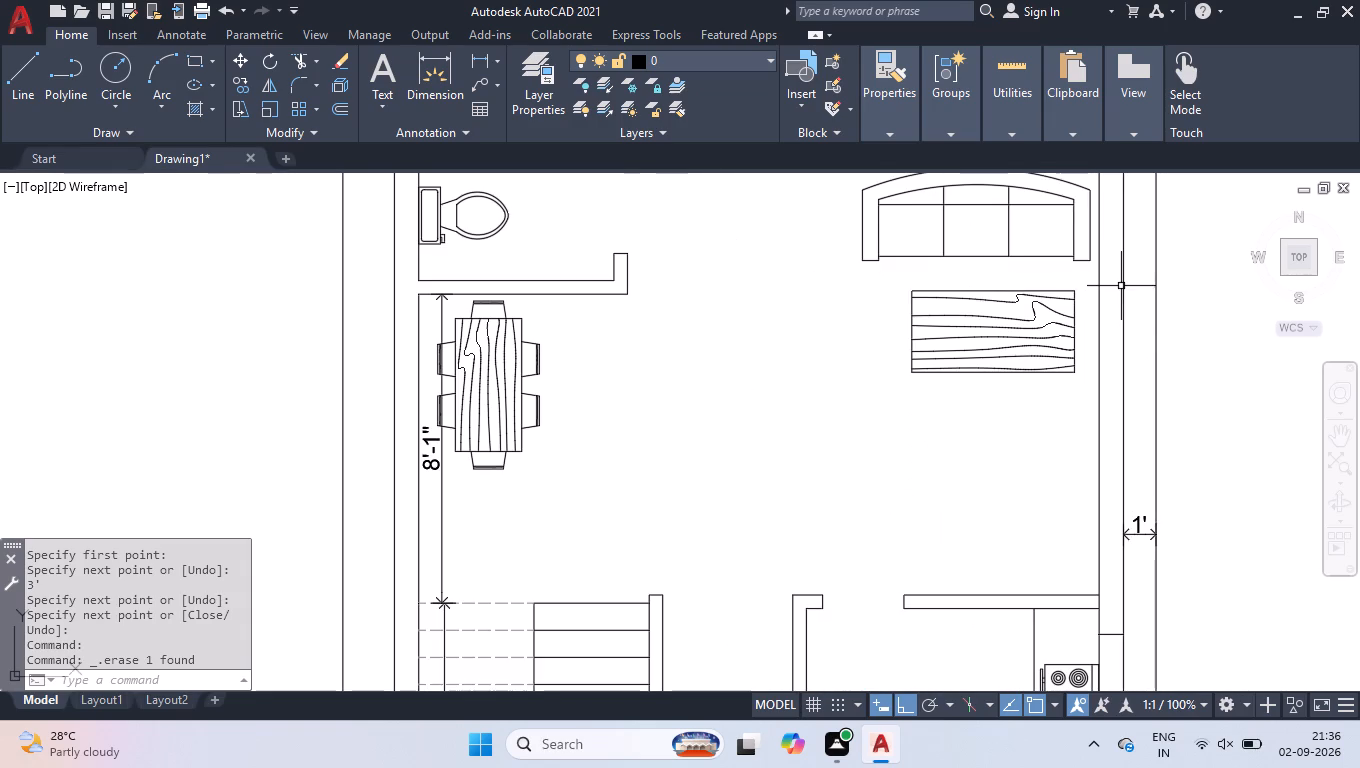
key("l")
key("Return")
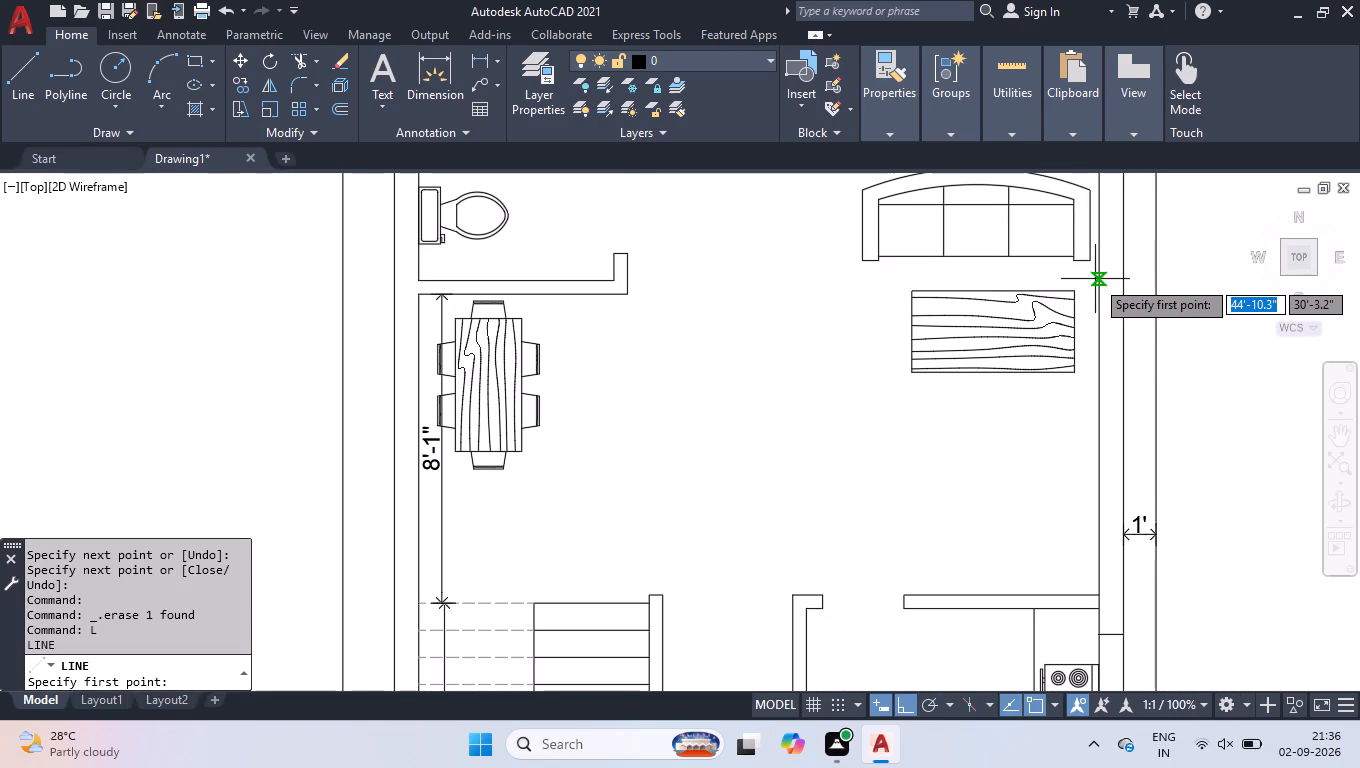
left_click(1099, 277)
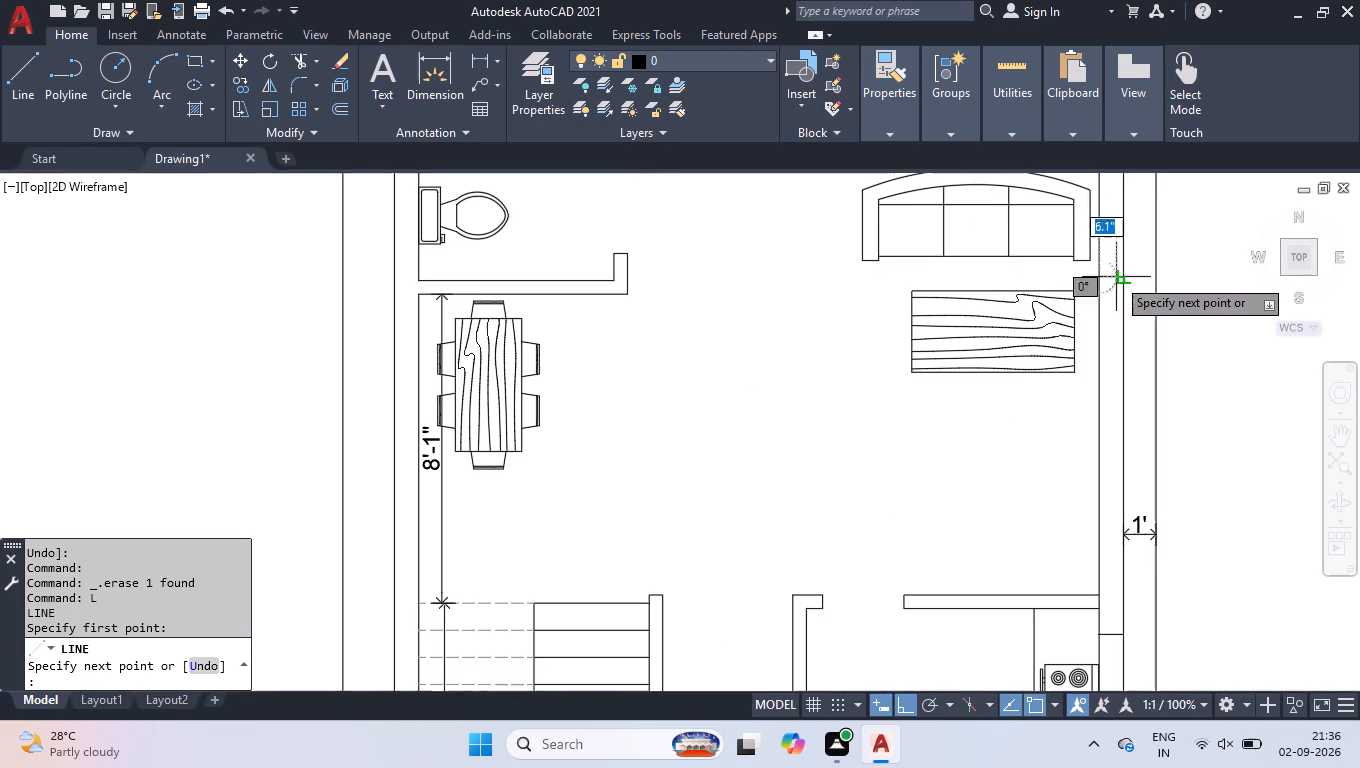
left_click(1125, 278)
key("space")
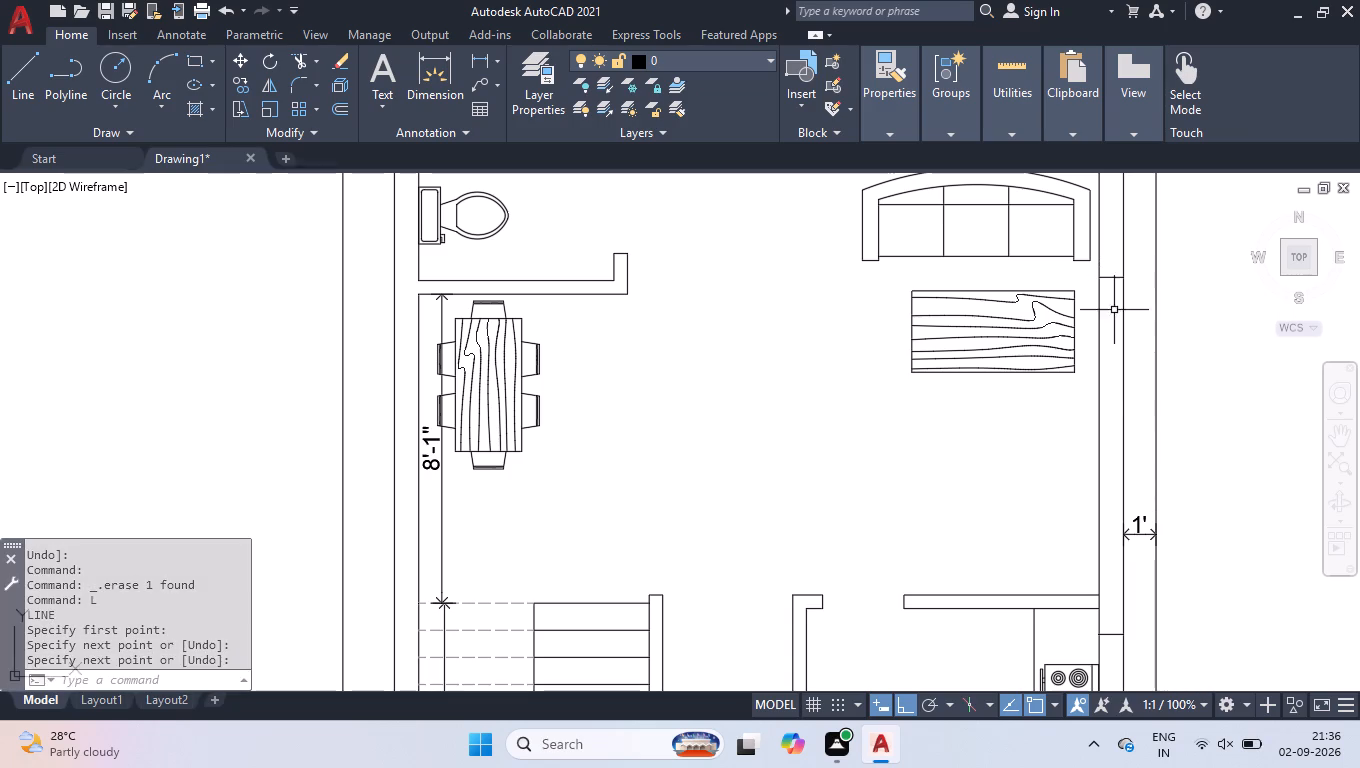
key("space")
left_click(1100, 429)
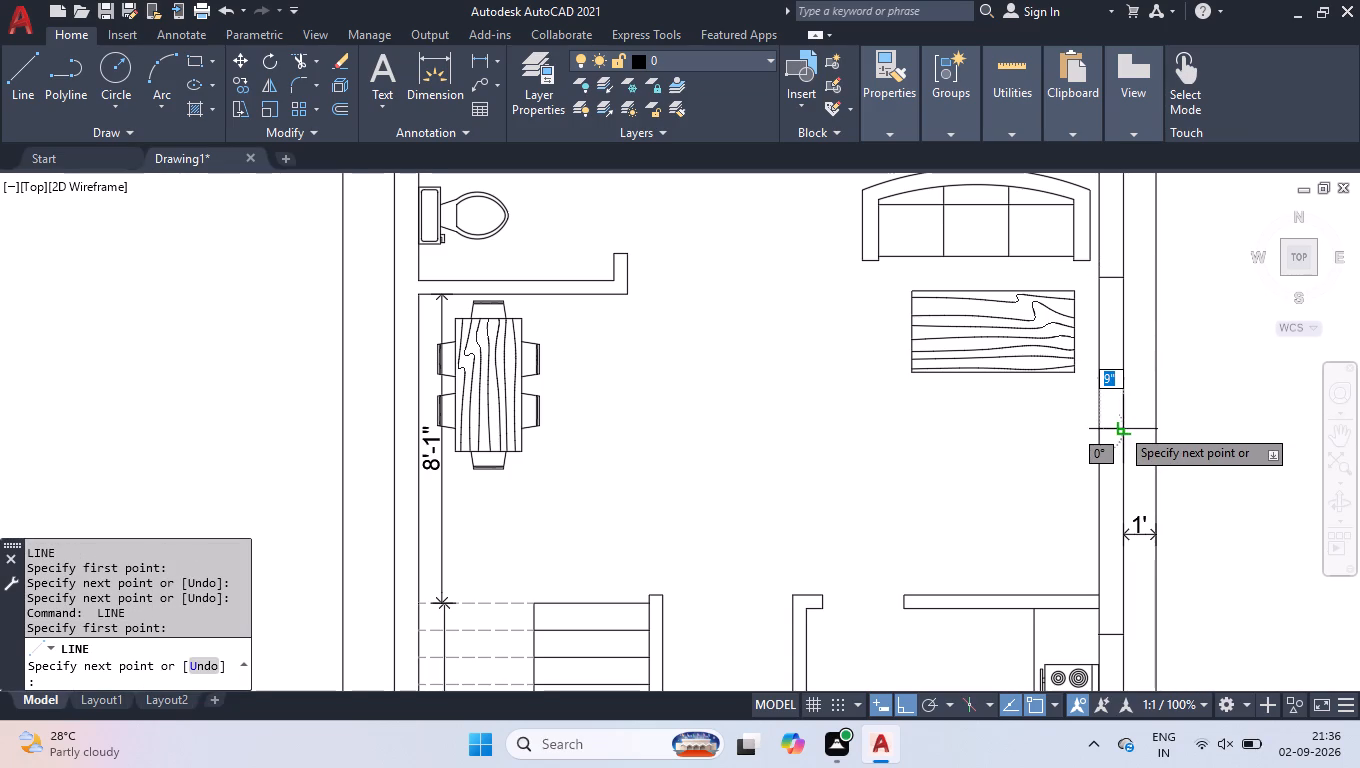
left_click(1122, 426)
key("space")
scroll(1110, 429, "down", 2)
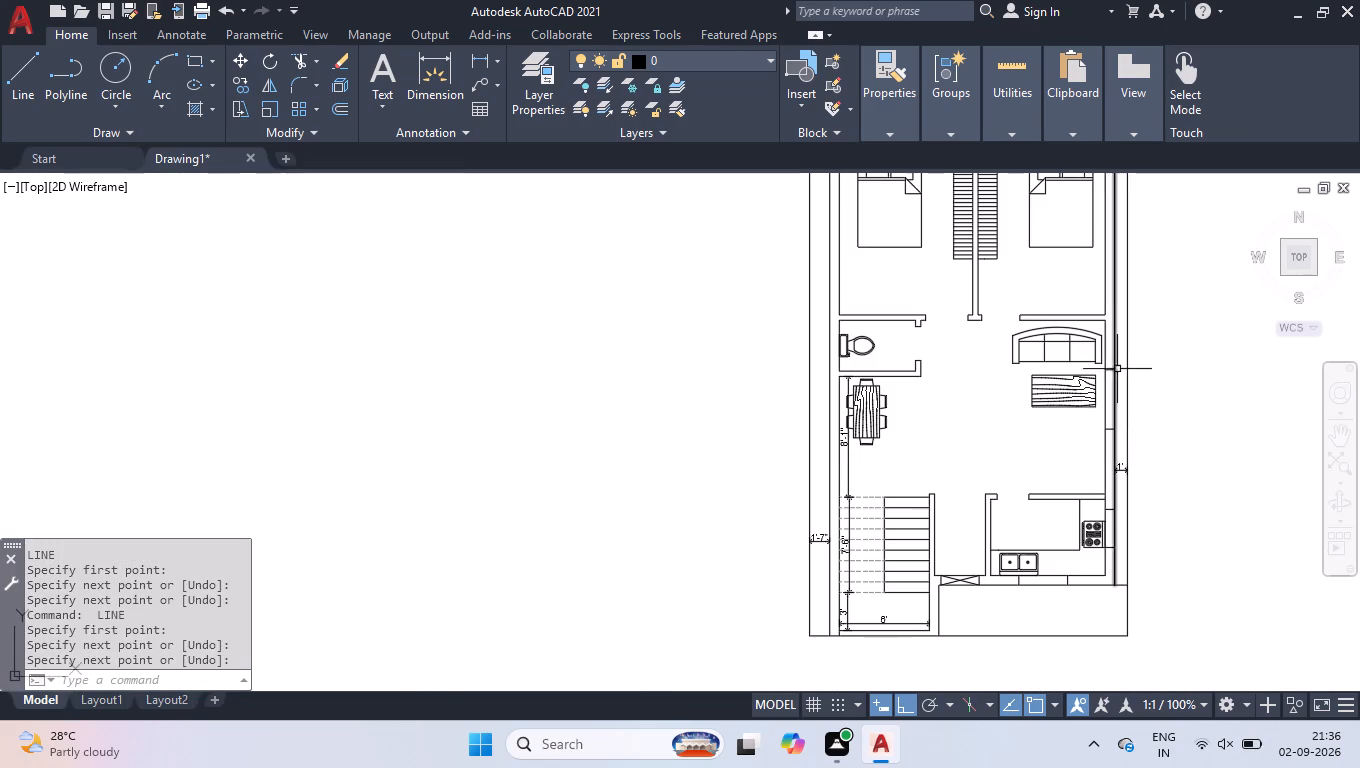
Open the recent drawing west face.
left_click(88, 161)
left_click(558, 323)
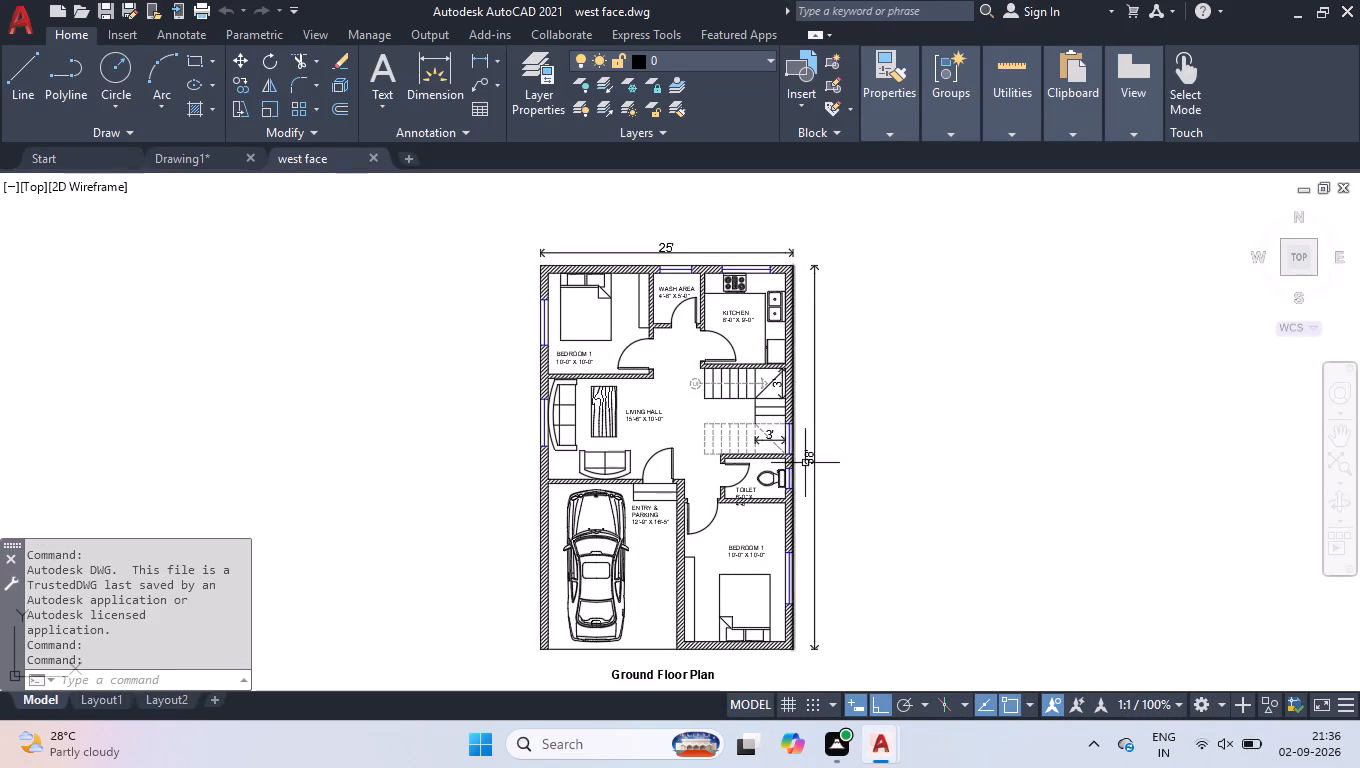
Open the recent drawing EAST FACE.
left_click(60, 155)
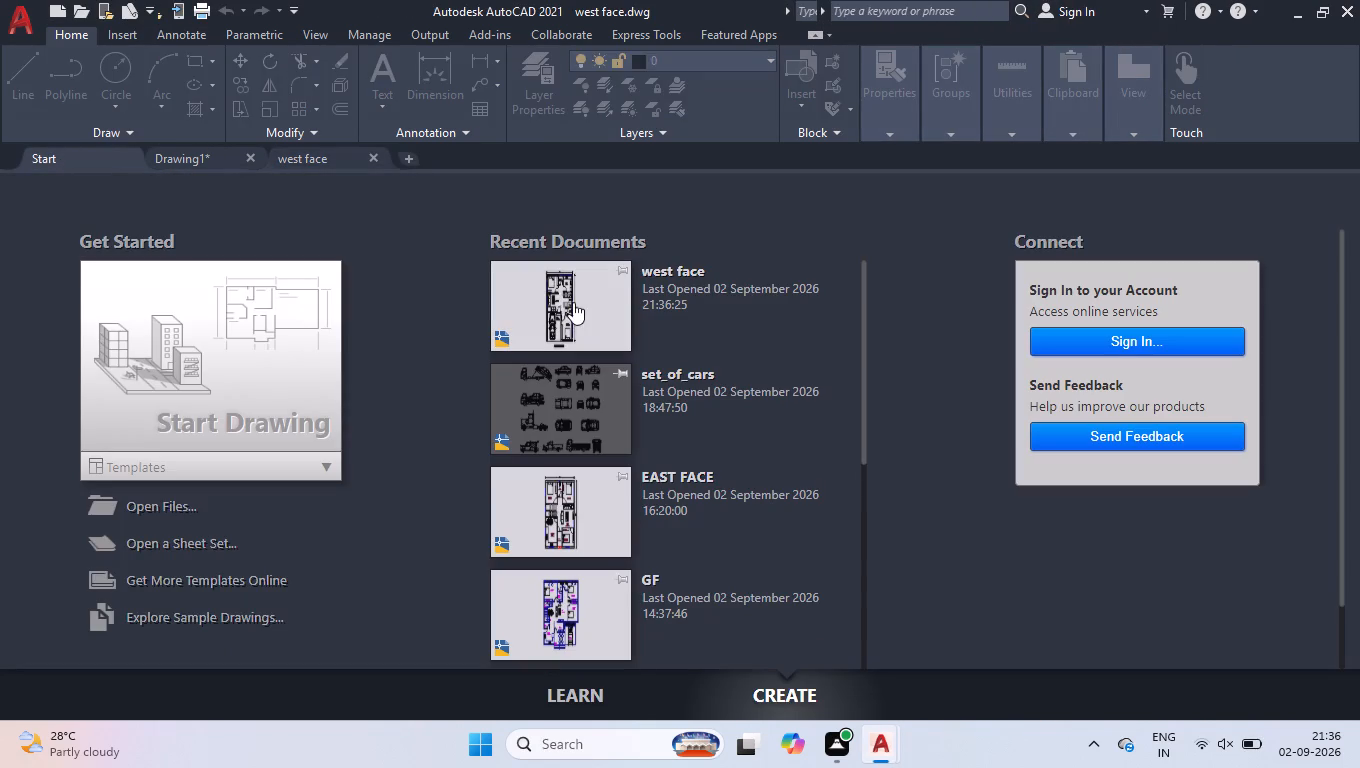
left_click(584, 478)
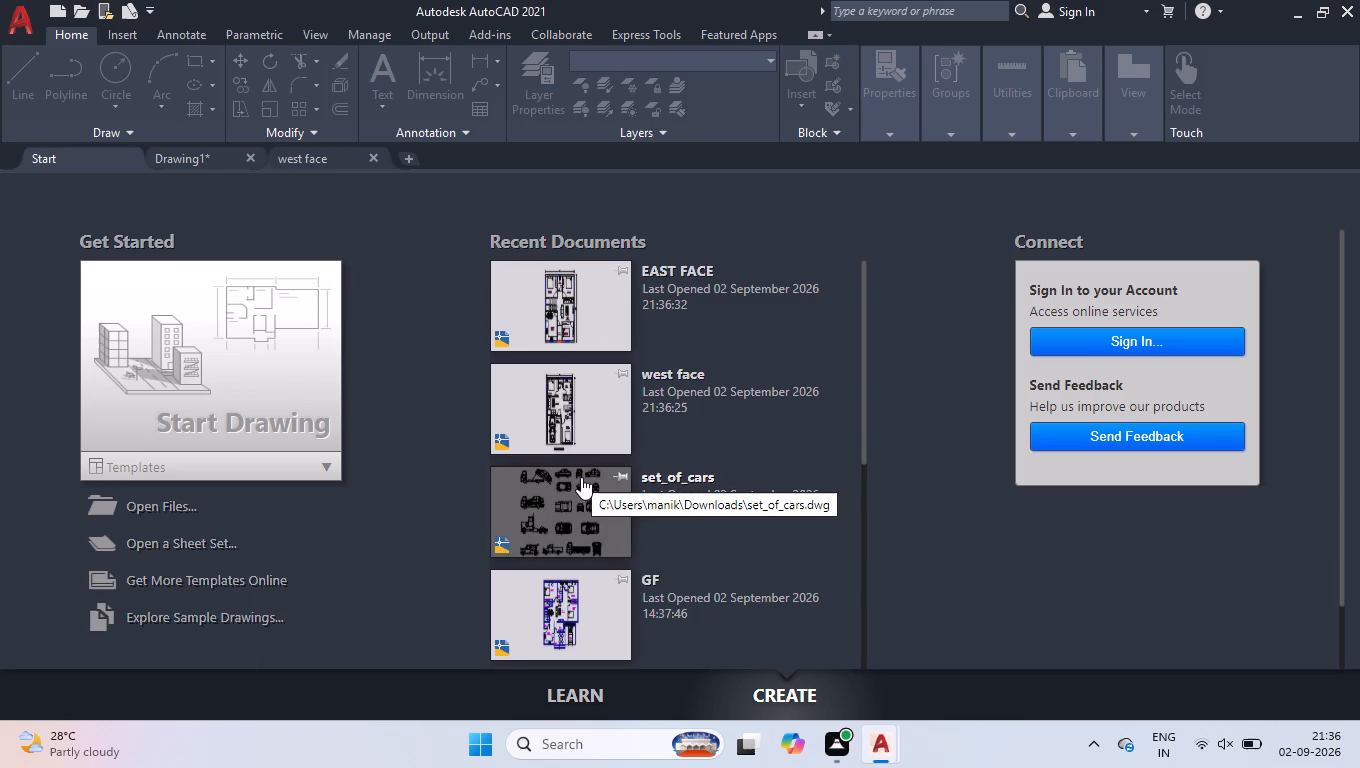
left_click(615, 301)
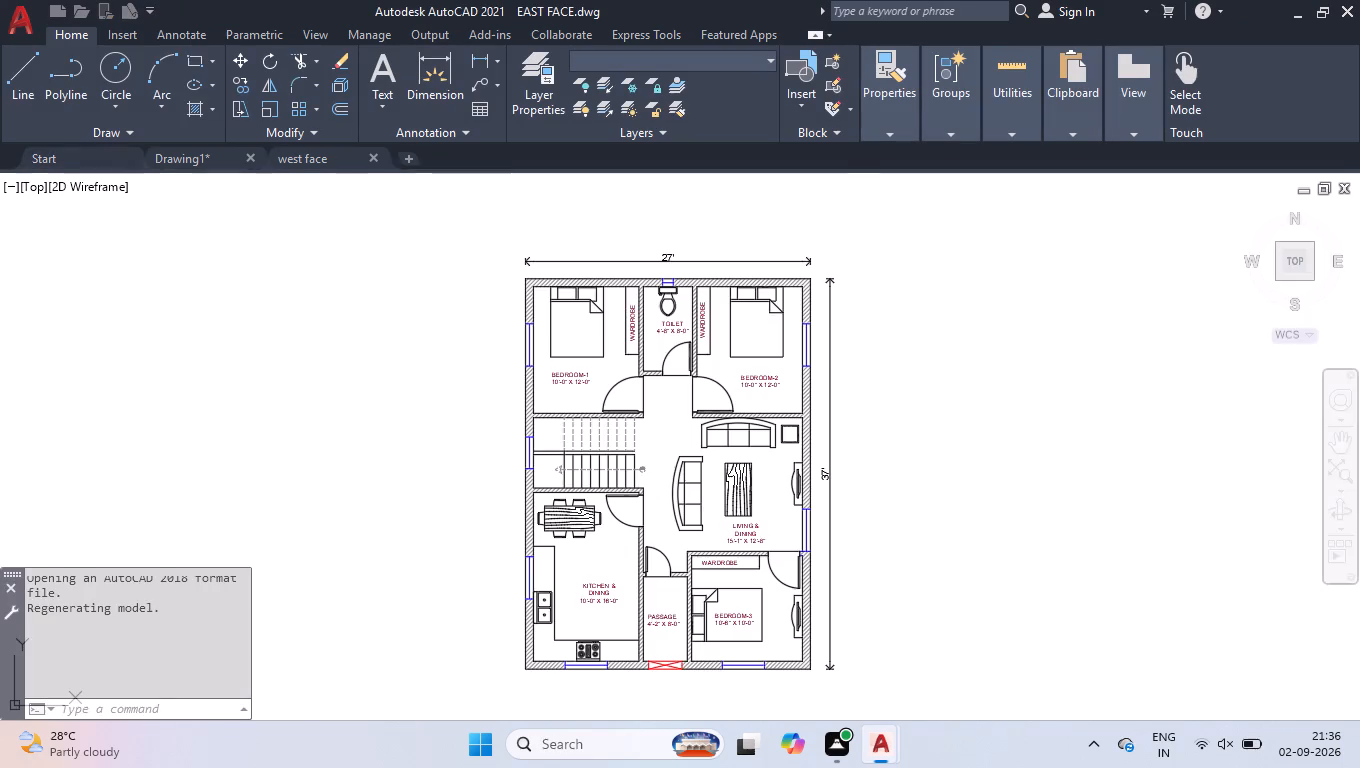
Copy the TV unit on the outer wall of the LIVING & DINING room to the clipboard.
scroll(803, 488, "up", 5)
scroll(767, 438, "down", 2)
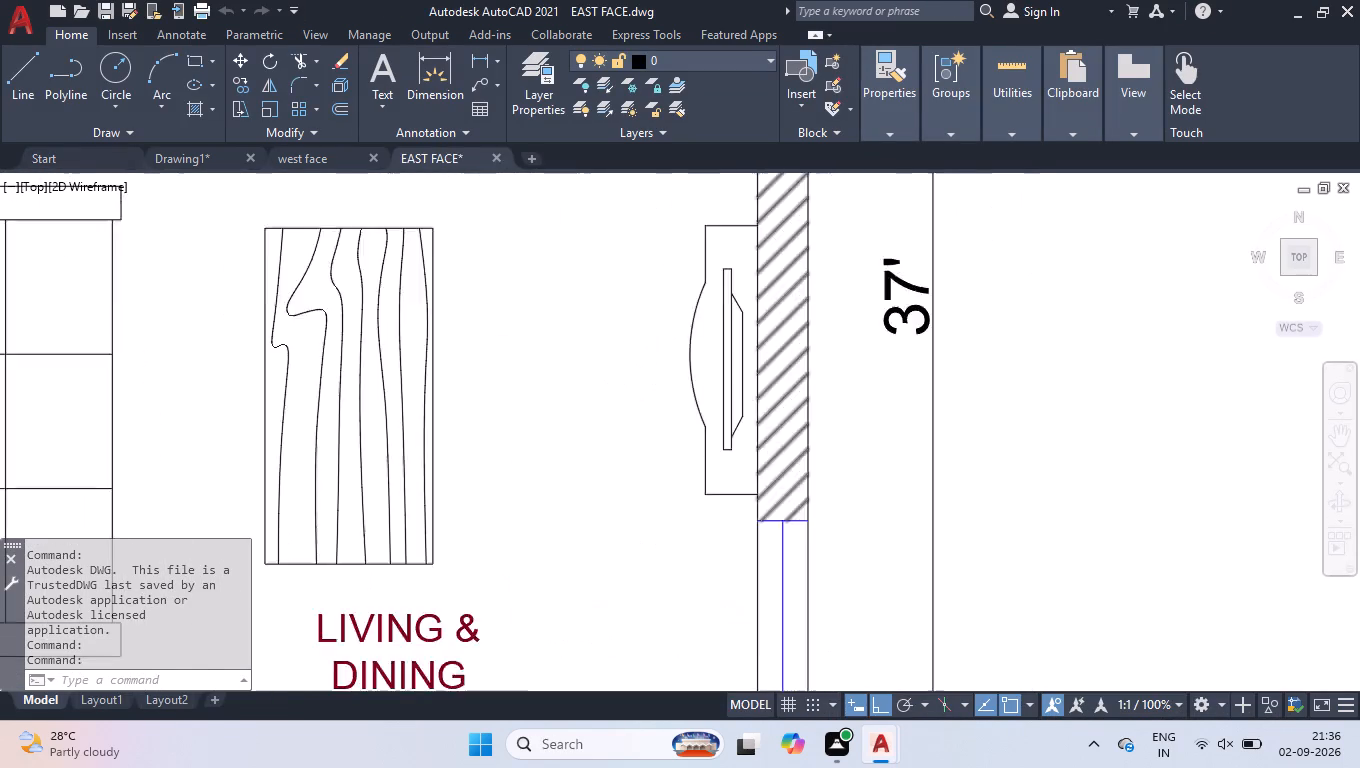
left_click(754, 290)
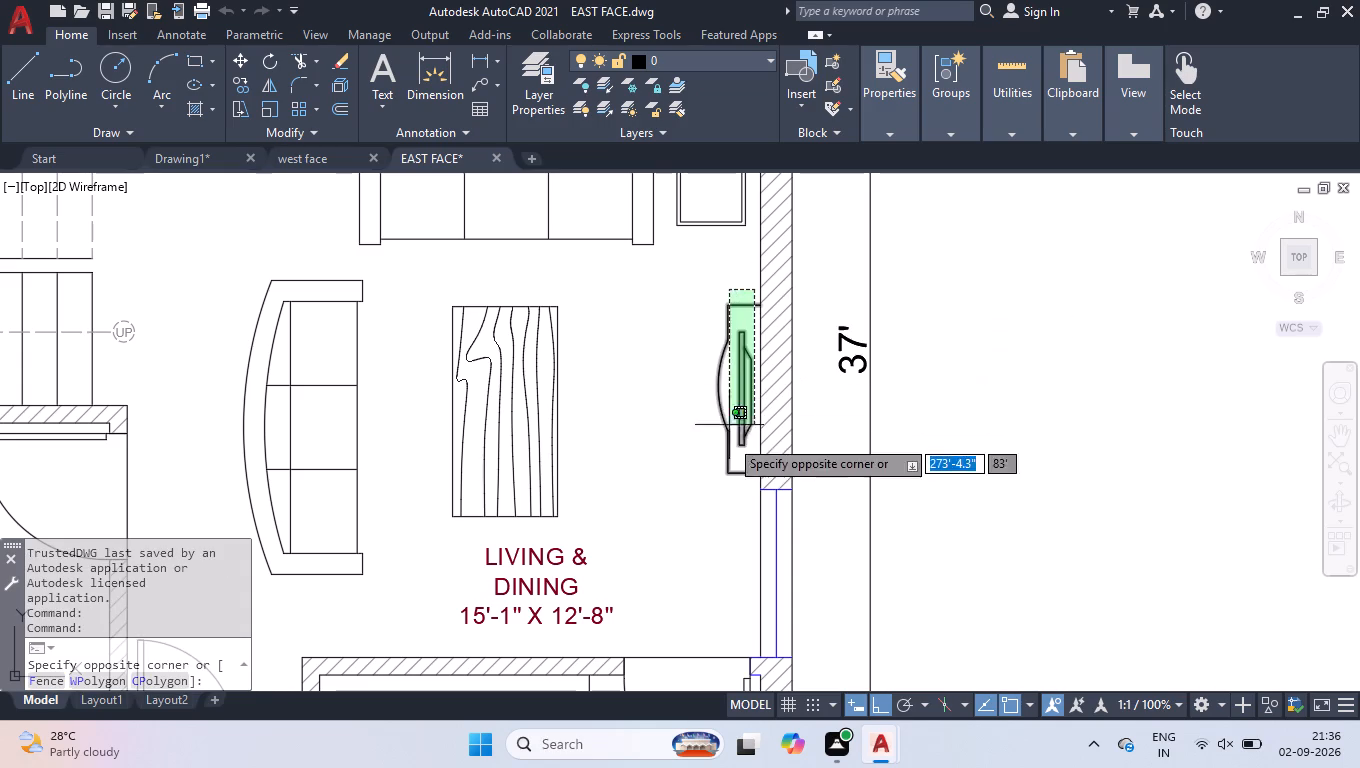
left_click(712, 498)
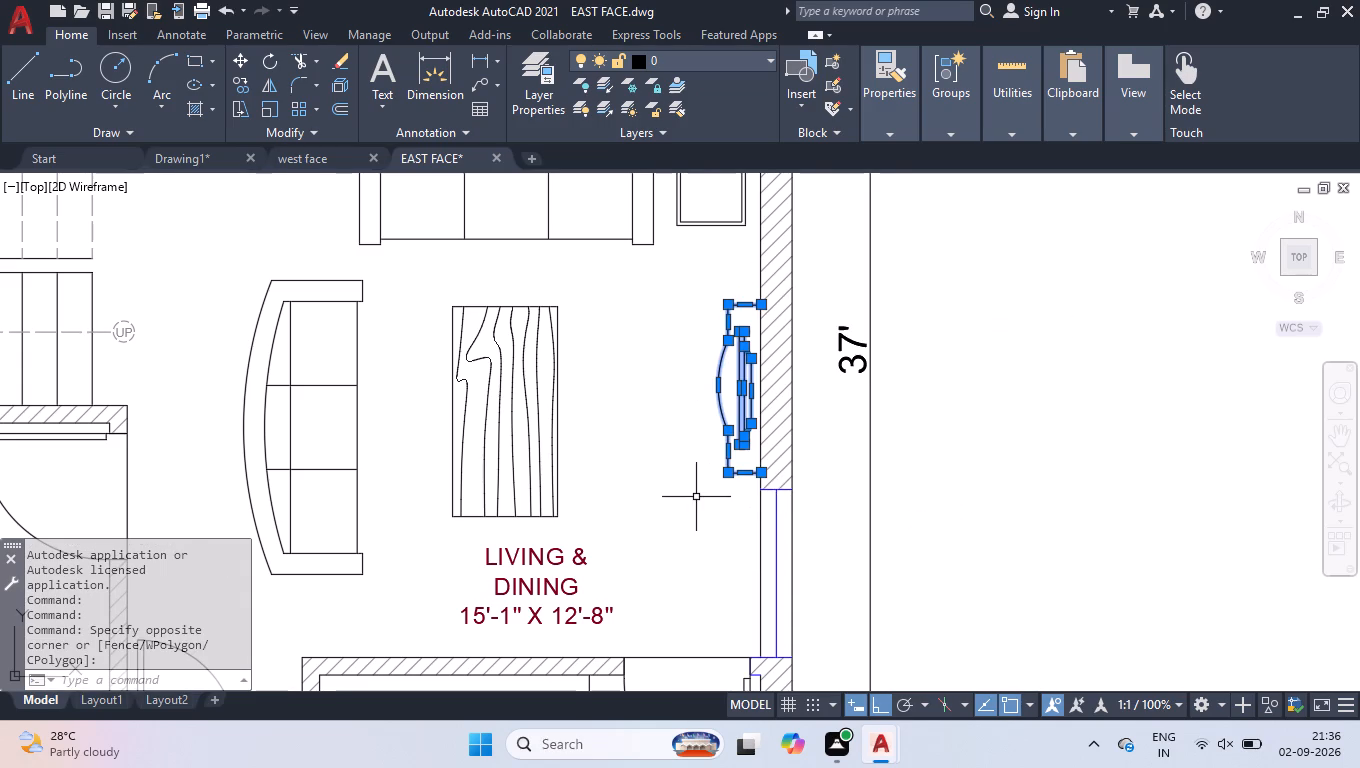
key("ctrl+c")
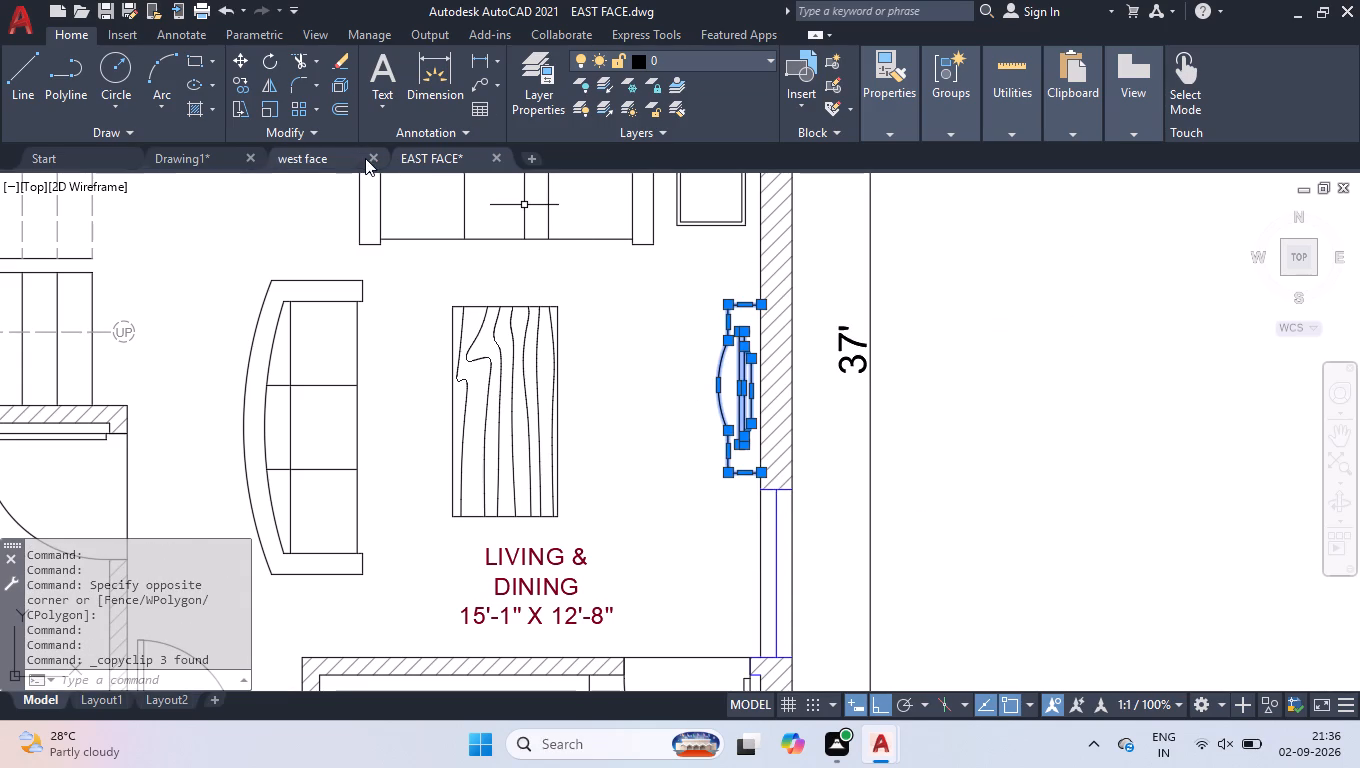
Close the west face and EAST FACE drawings to return to Drawing1.
left_click(371, 161)
left_click(374, 158)
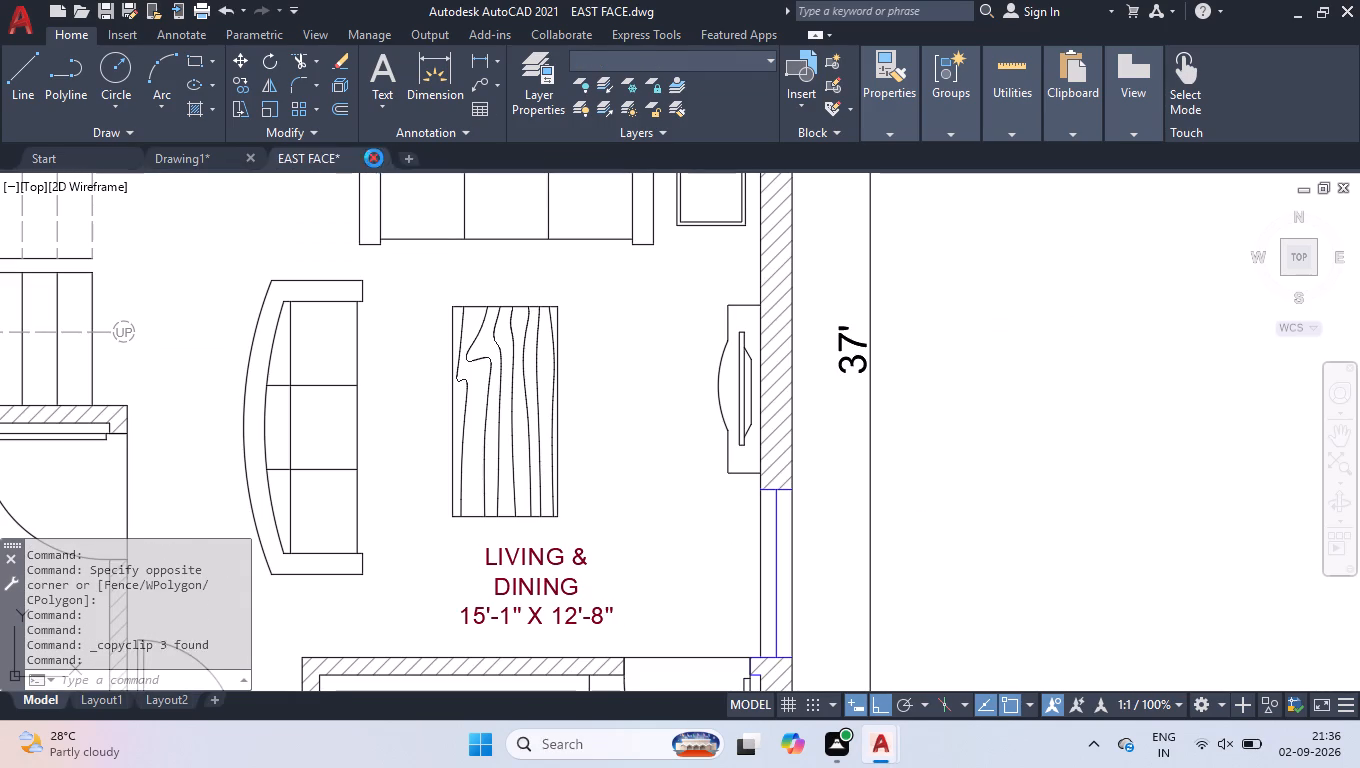
left_click(740, 412)
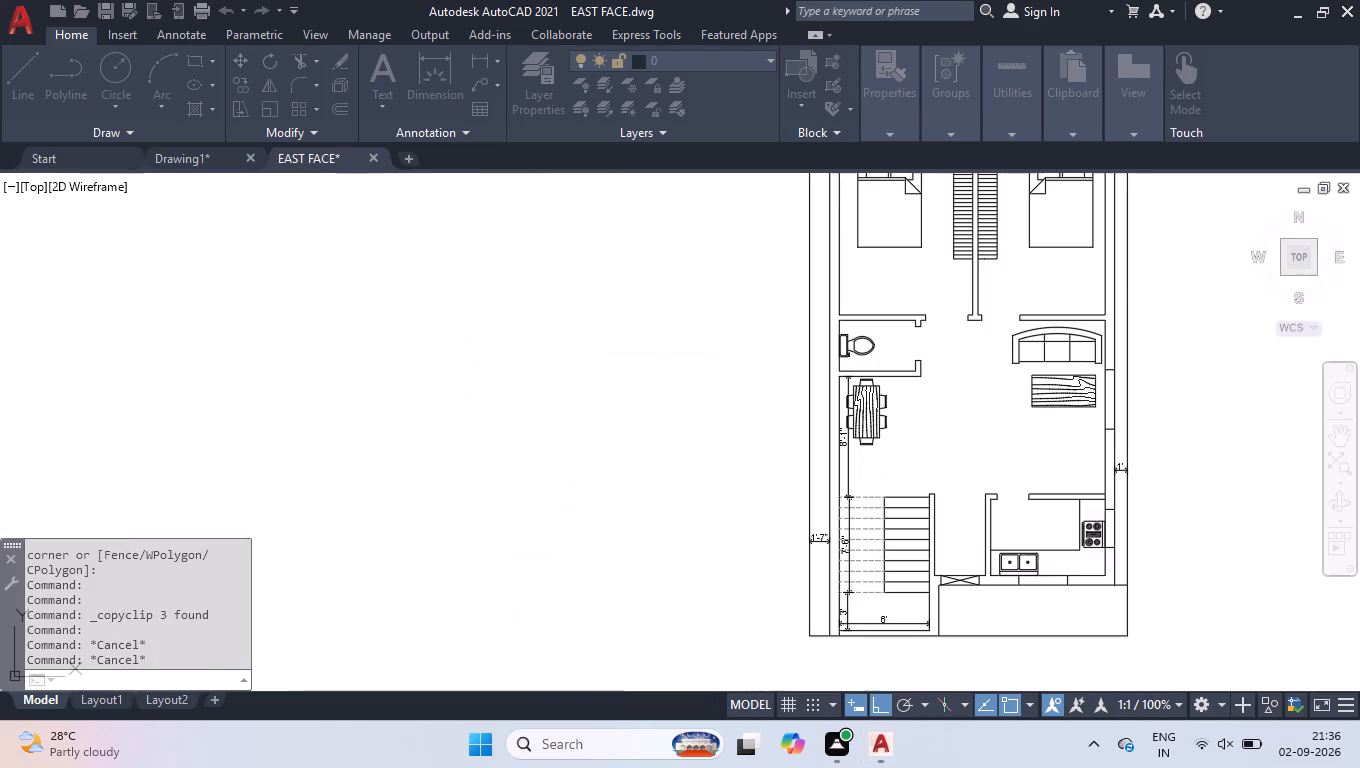
Paste the copied TV unit into the living area, between the coffee table and the kitchen's upper wall.
scroll(810, 469, "down", 1)
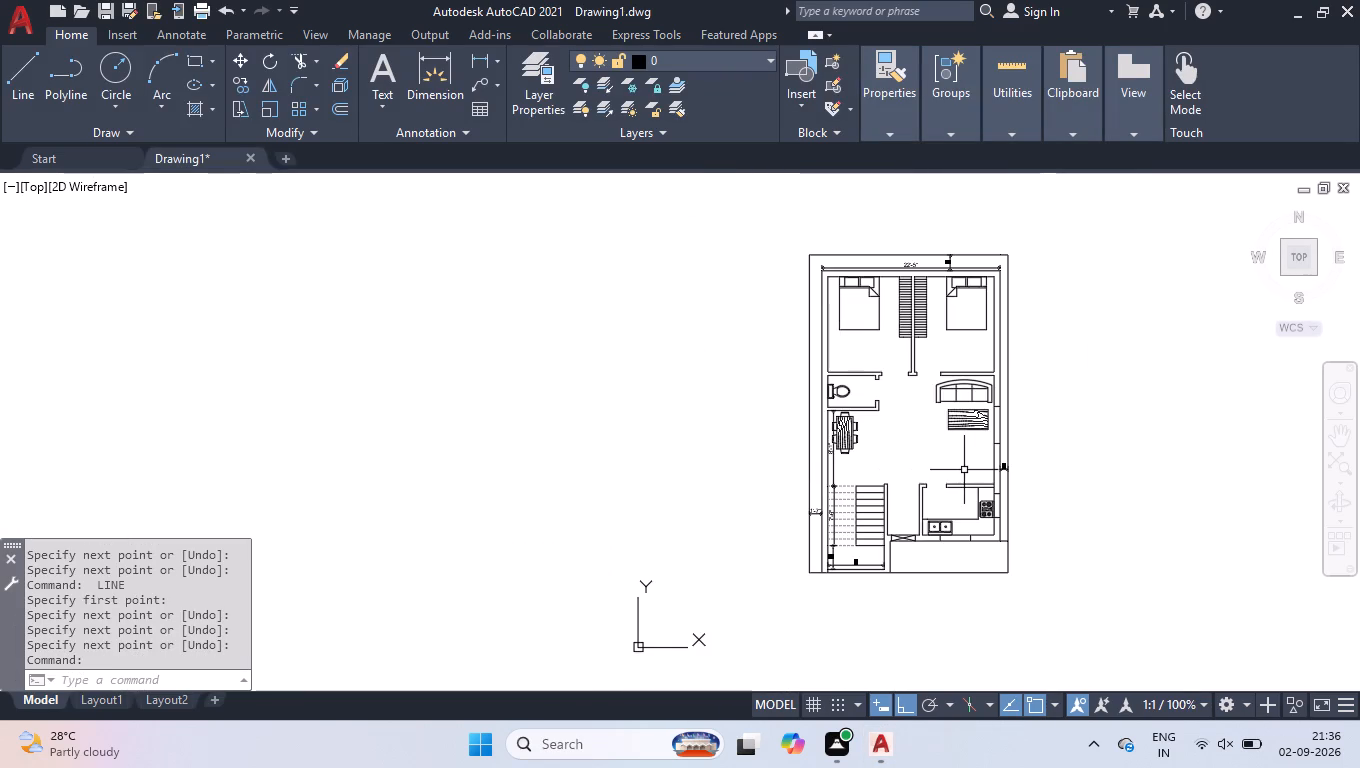
scroll(985, 484, "up", 5)
key("ctrl+v")
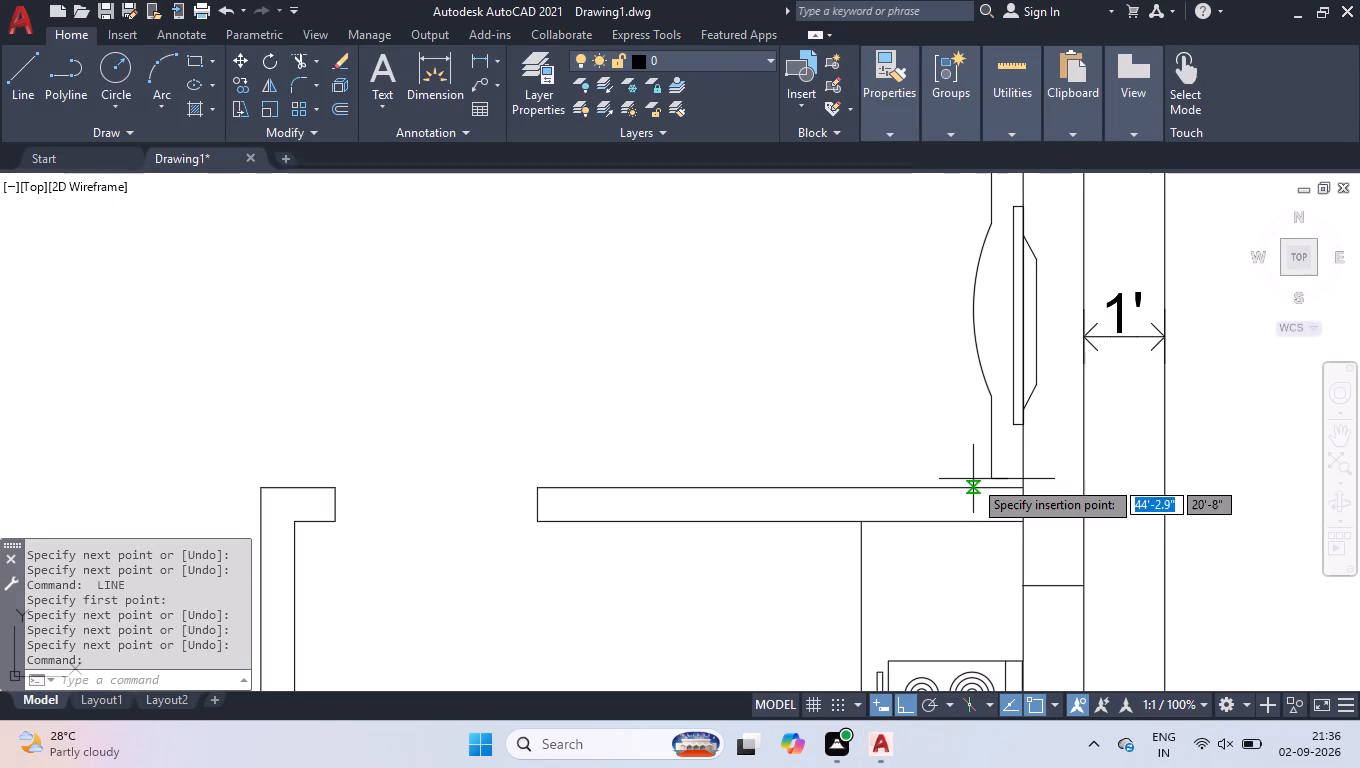
scroll(720, 478, "down", 2)
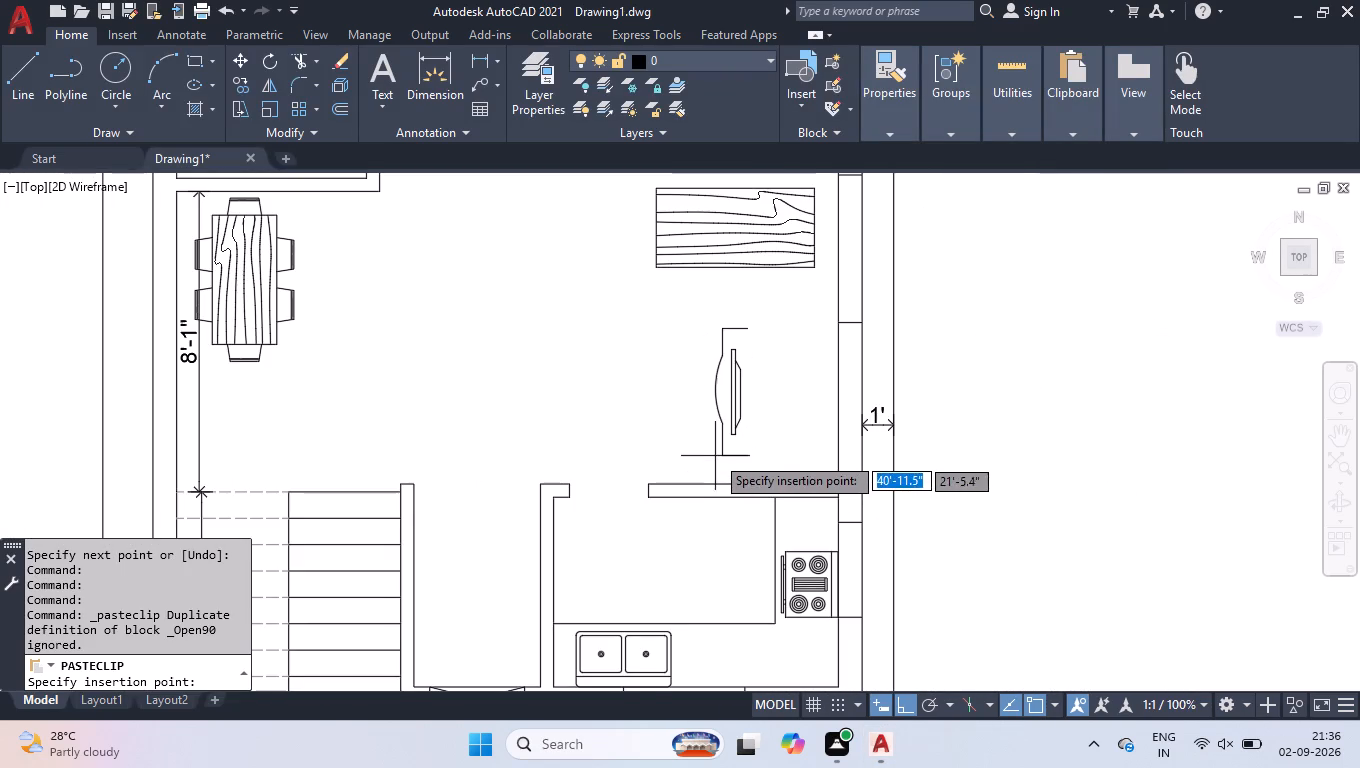
left_click(698, 469)
Rotate the pasted TV unit 90° clockwise about its lower open end so its curved front faces the coffee table.
left_click(794, 449)
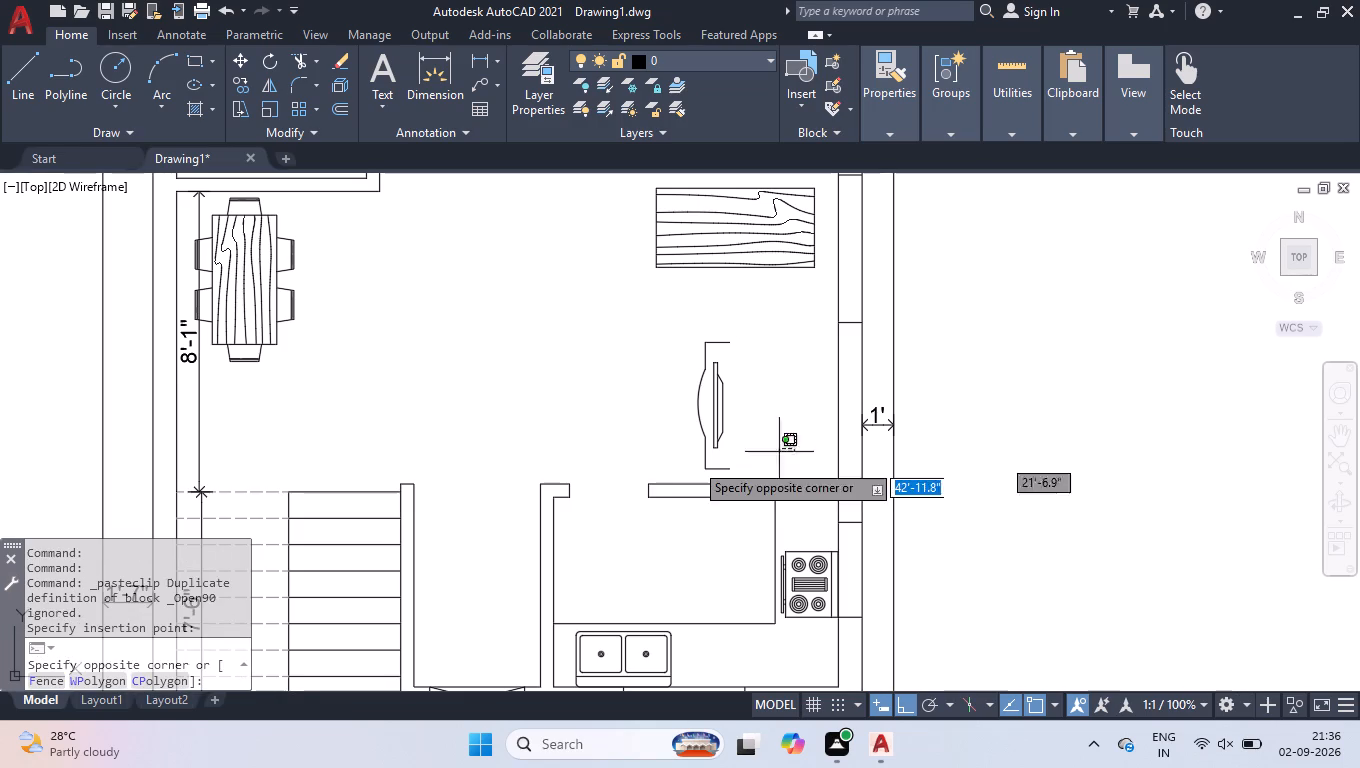
left_click(643, 464)
left_click_drag(789, 402, 780, 414)
left_click(620, 452)
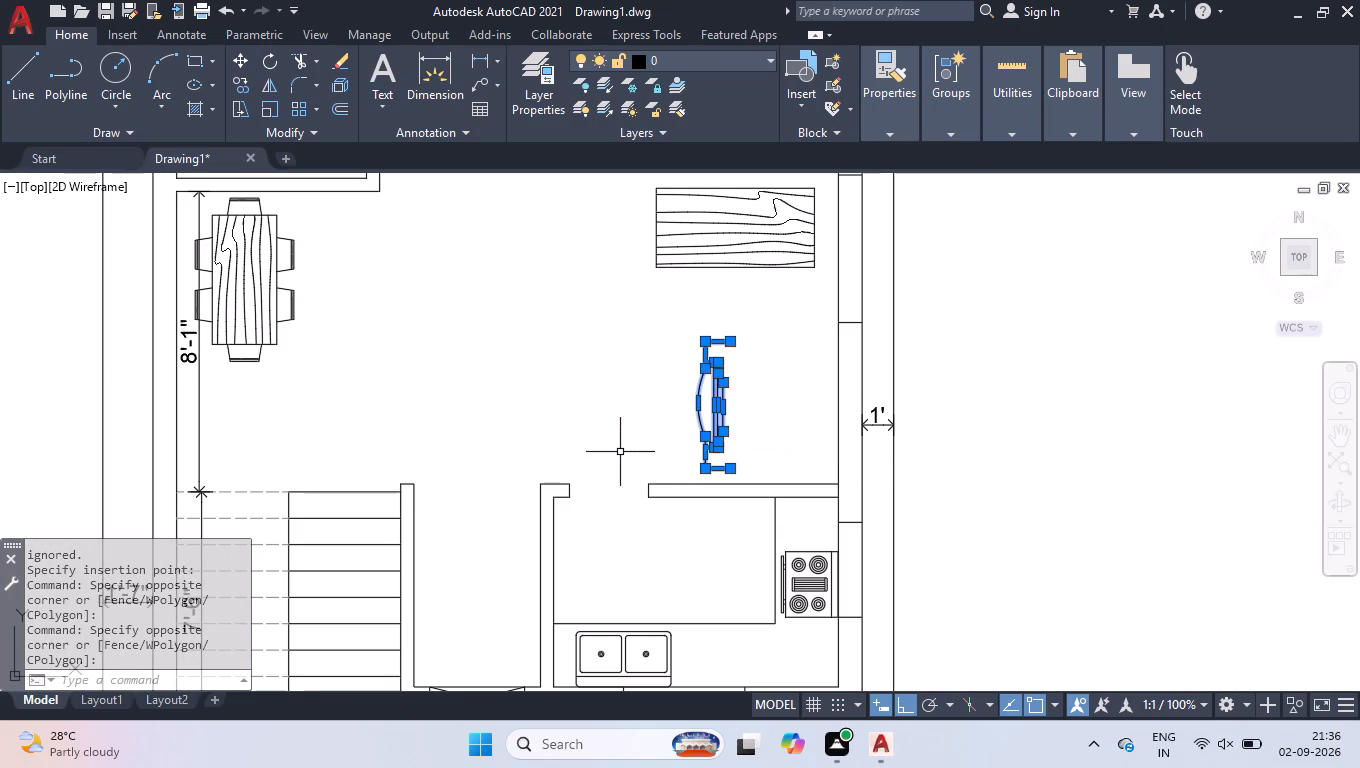
type("ro")
key("Return")
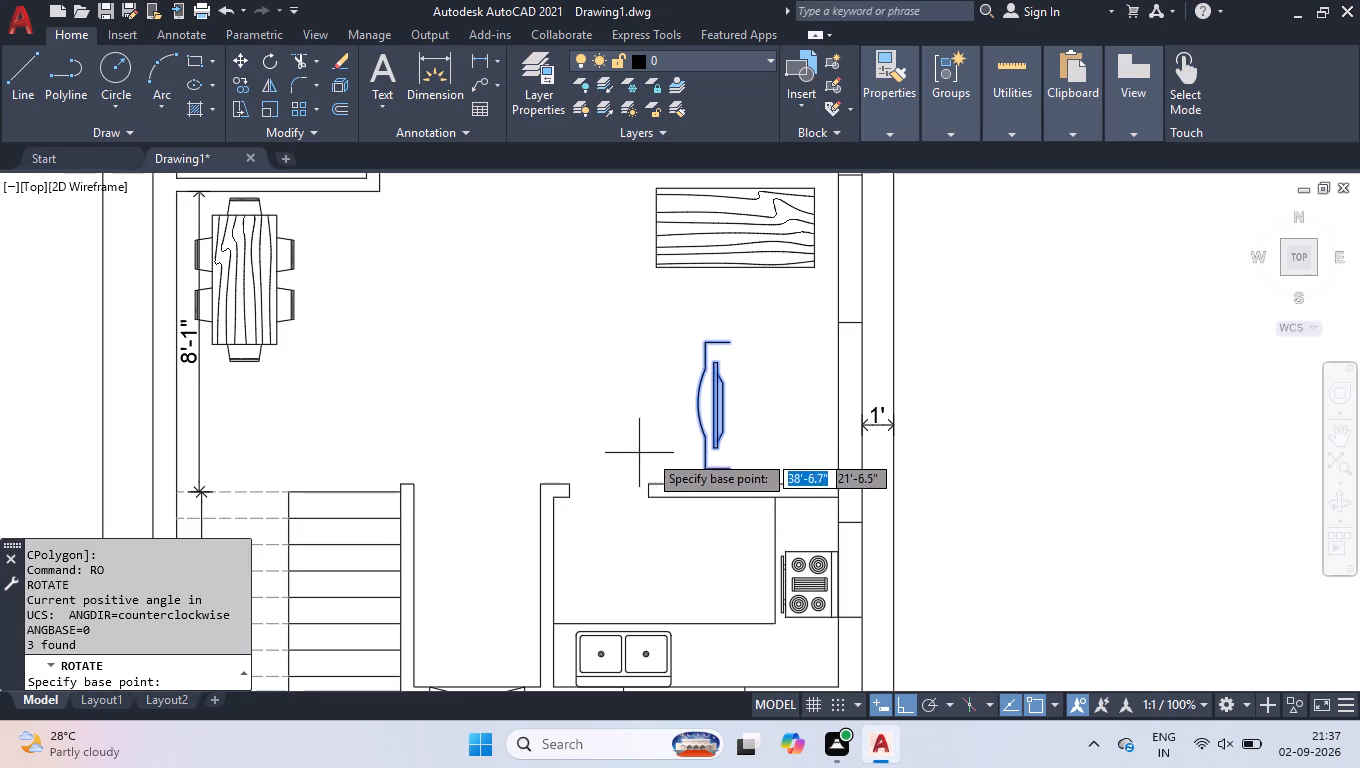
left_click(725, 466)
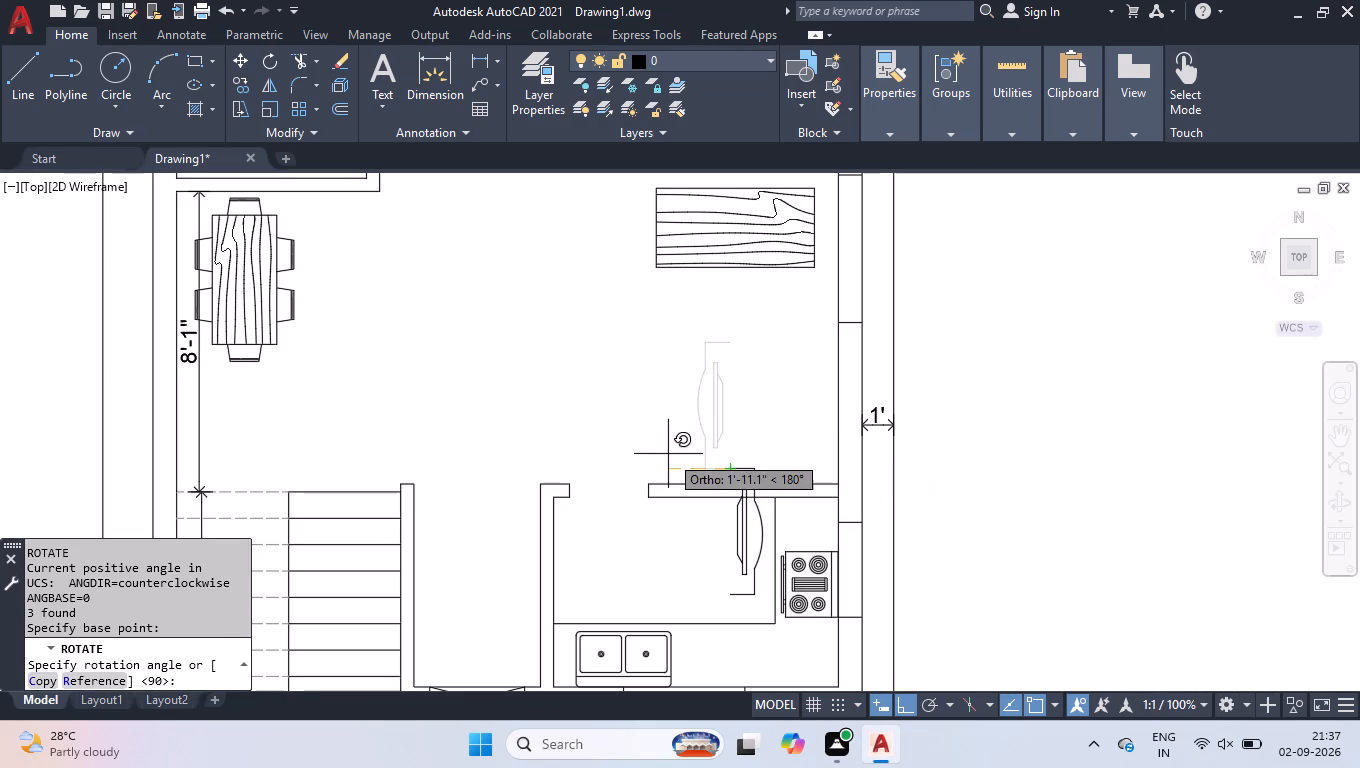
left_click(669, 586)
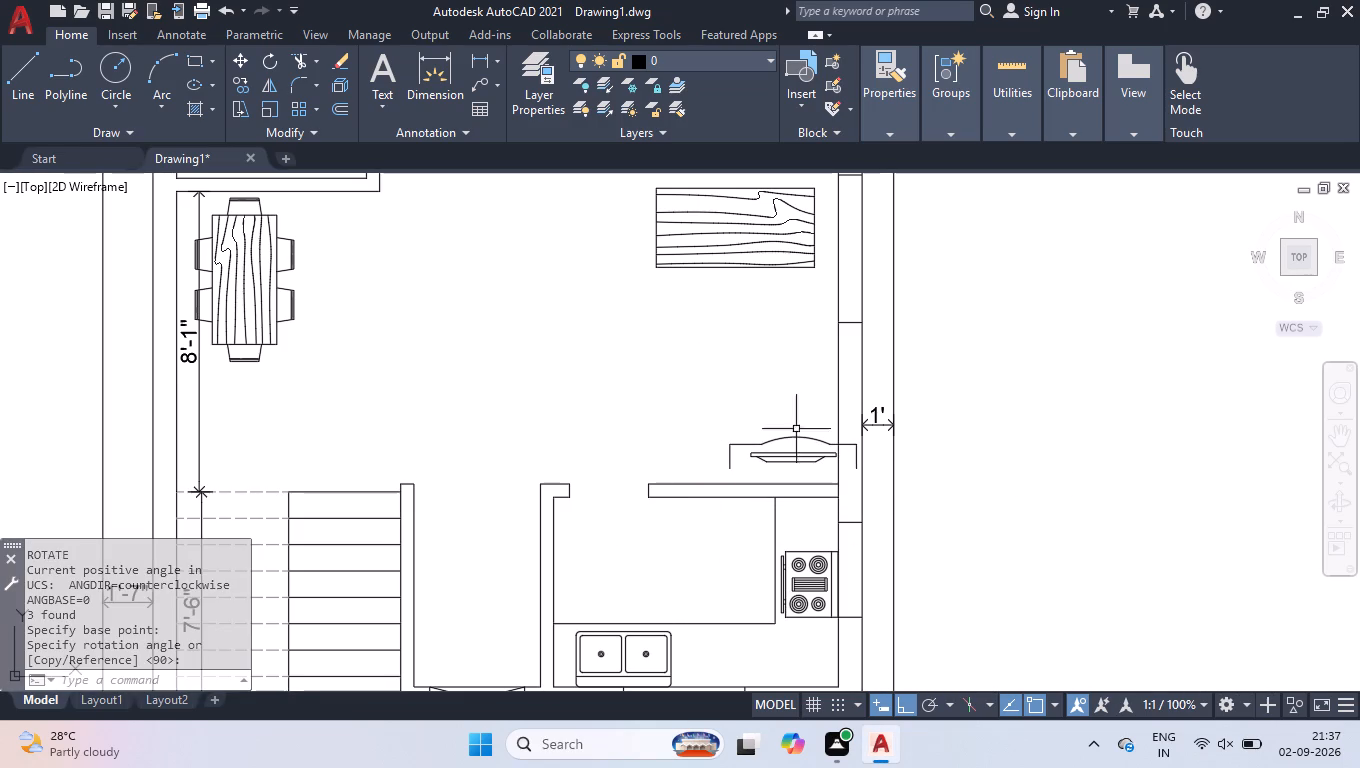
Group the three parts of the TV unit.
left_click(821, 403)
left_click(734, 477)
type("group")
key("Return")
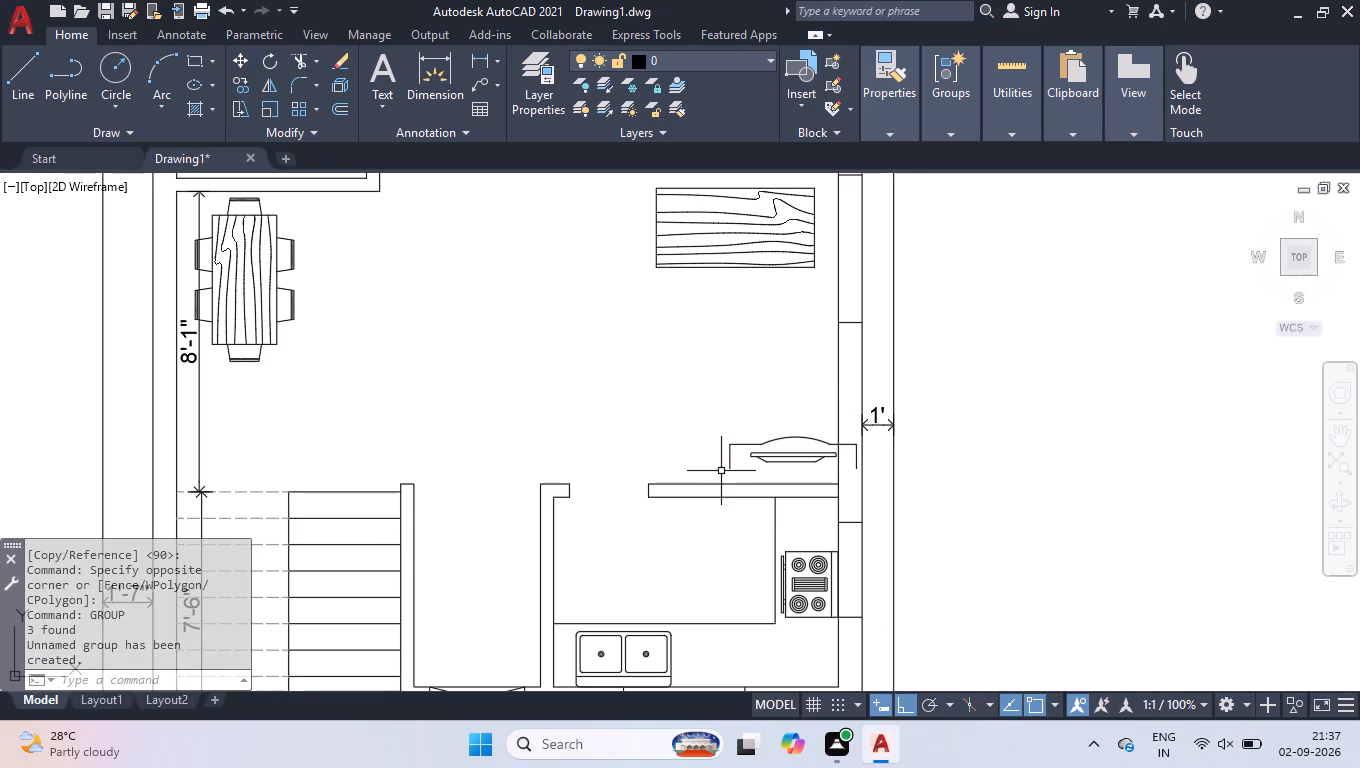
Move the grouped TV unit by its lower corner onto the living-side face of the kitchen's upper wall.
left_click(774, 460)
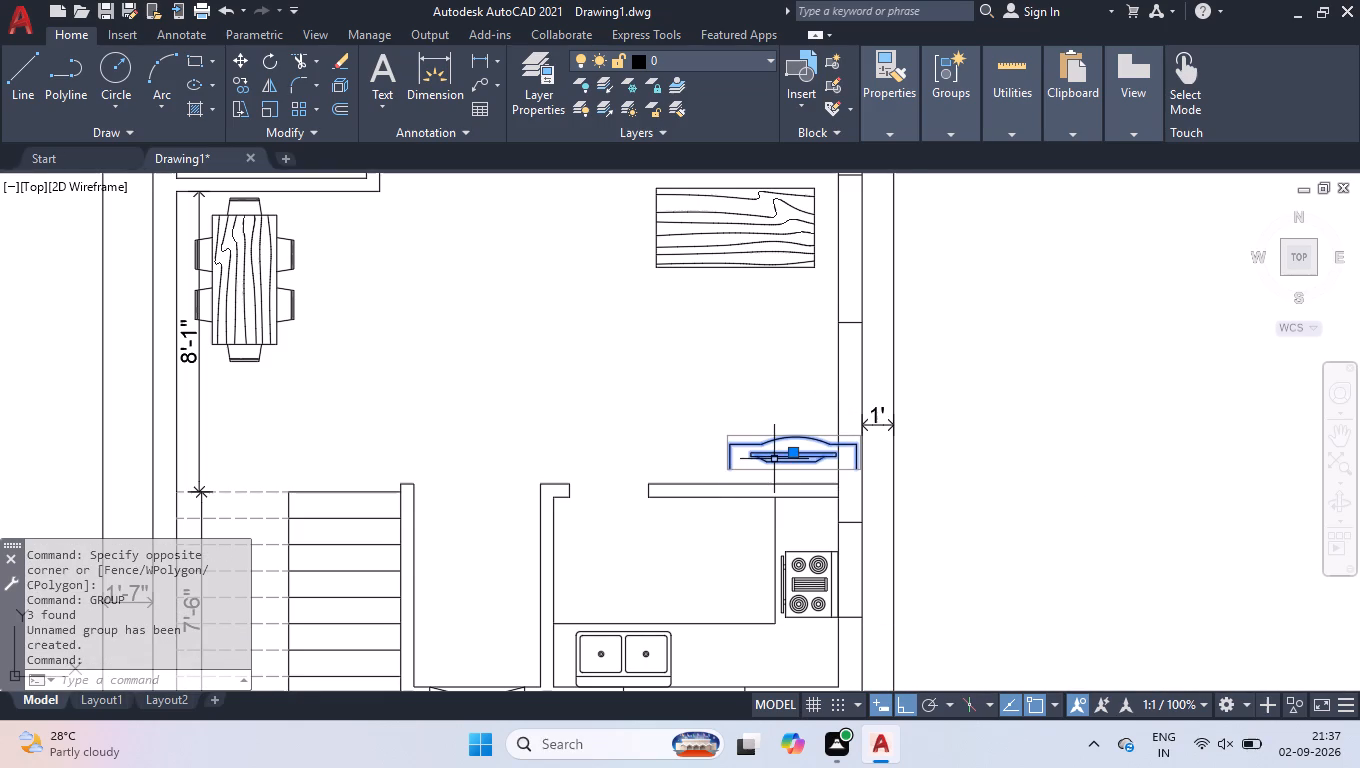
type("mov")
key("Return")
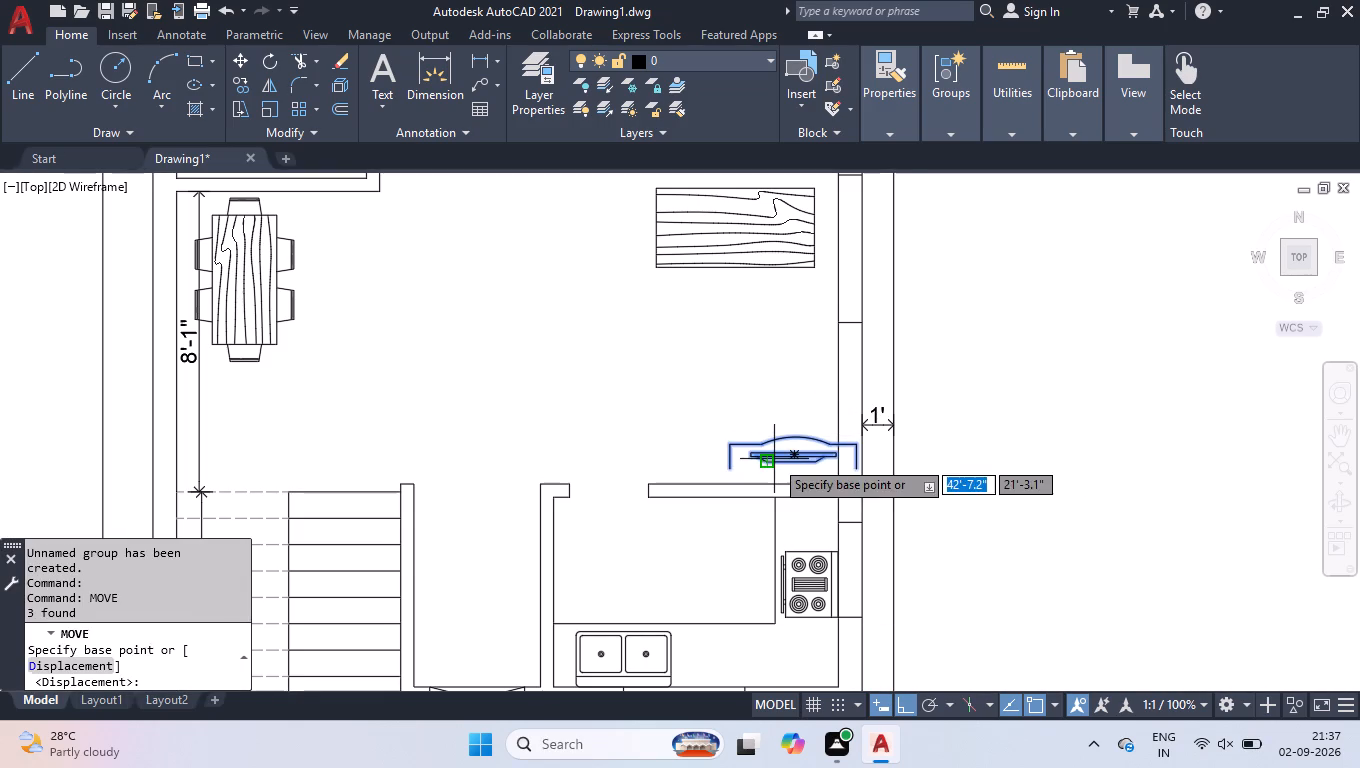
left_click(855, 472)
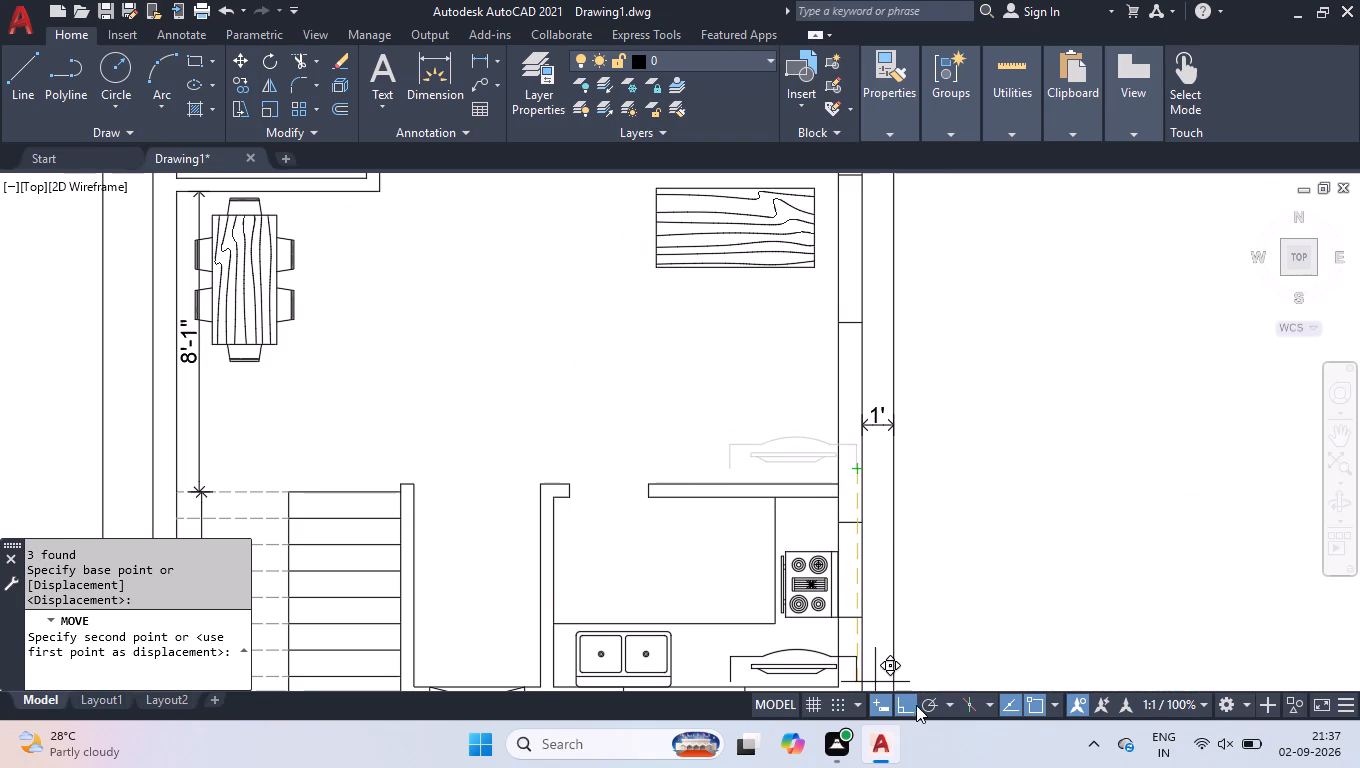
left_click(930, 709)
scroll(783, 474, "up", 3)
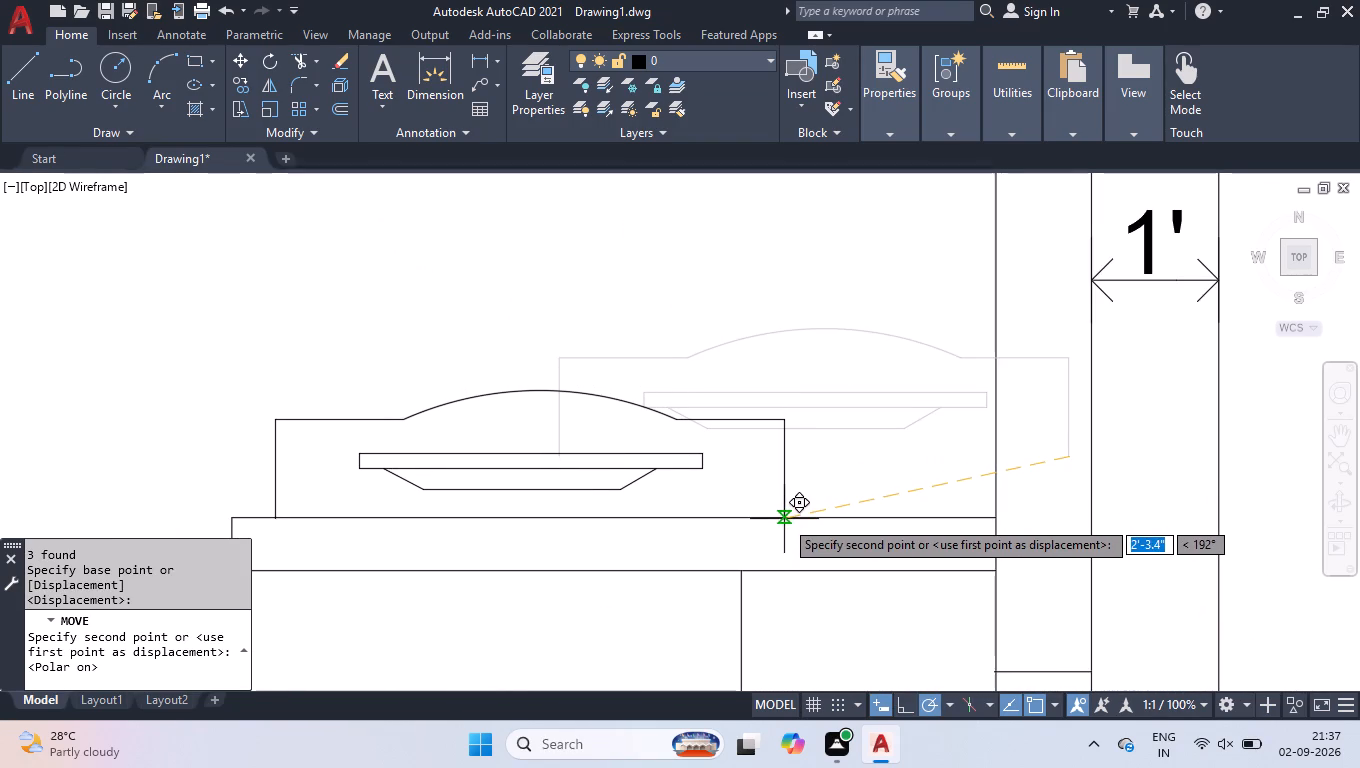
left_click(785, 518)
Turn on ortho and shift the grouped TV unit slightly along the kitchen's upper wall toward the outer right wall.
scroll(833, 466, "down", 2)
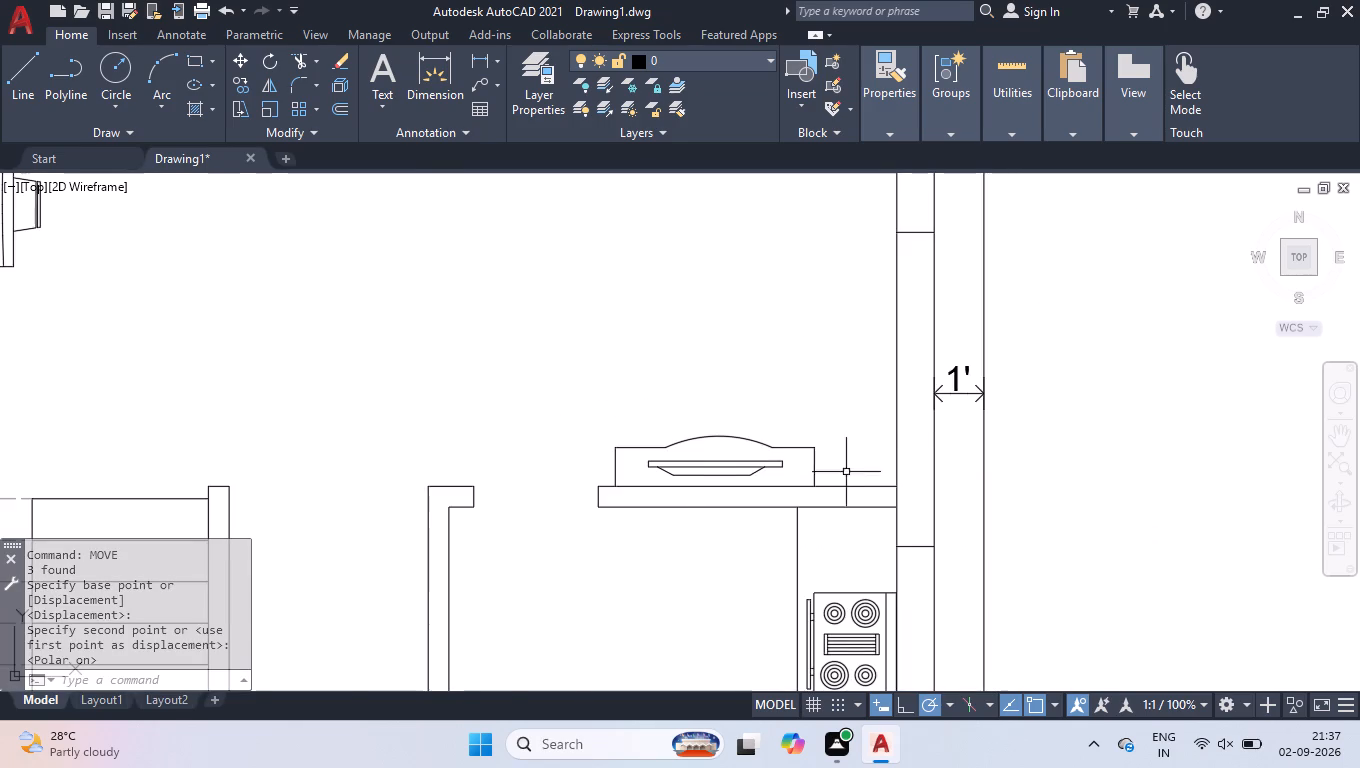
scroll(848, 481, "down", 1)
scroll(971, 482, "down", 2)
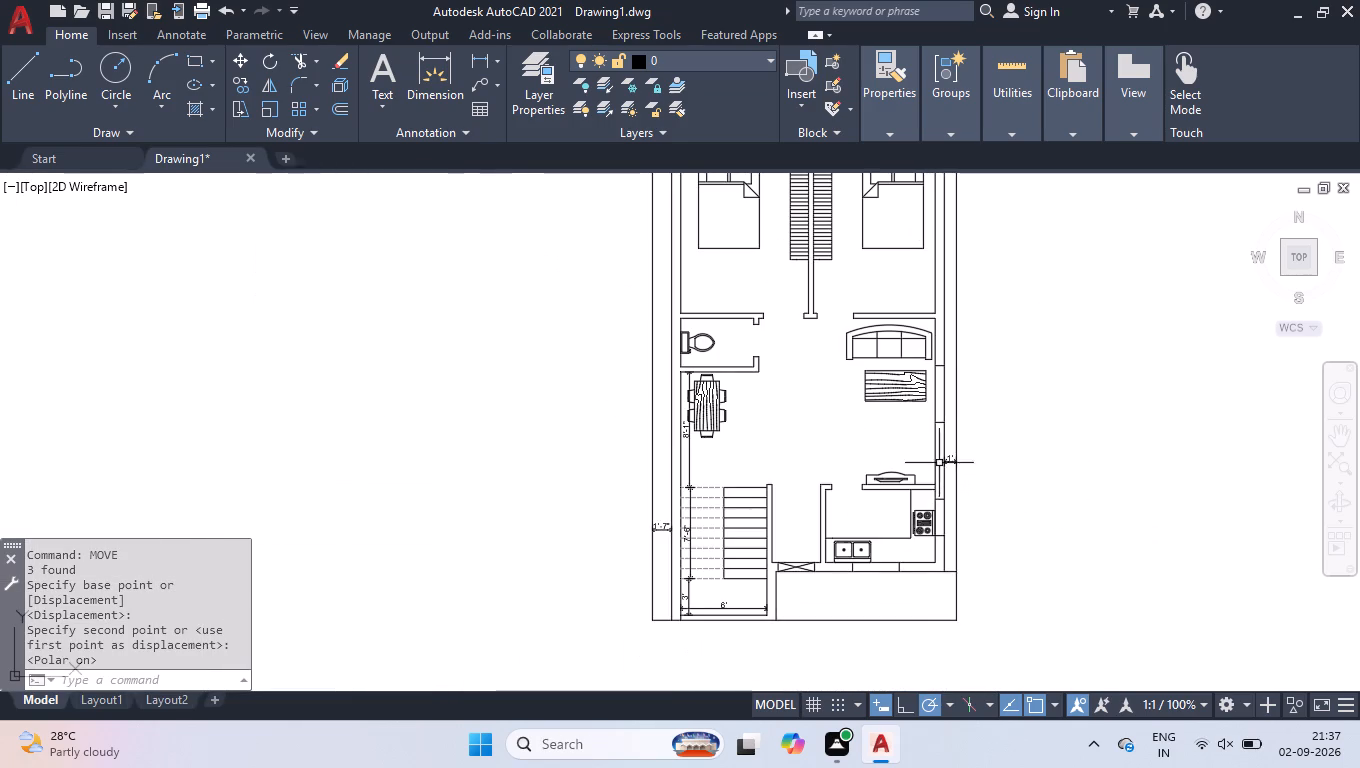
scroll(939, 432, "up", 3)
left_click(854, 597)
left_click(706, 615)
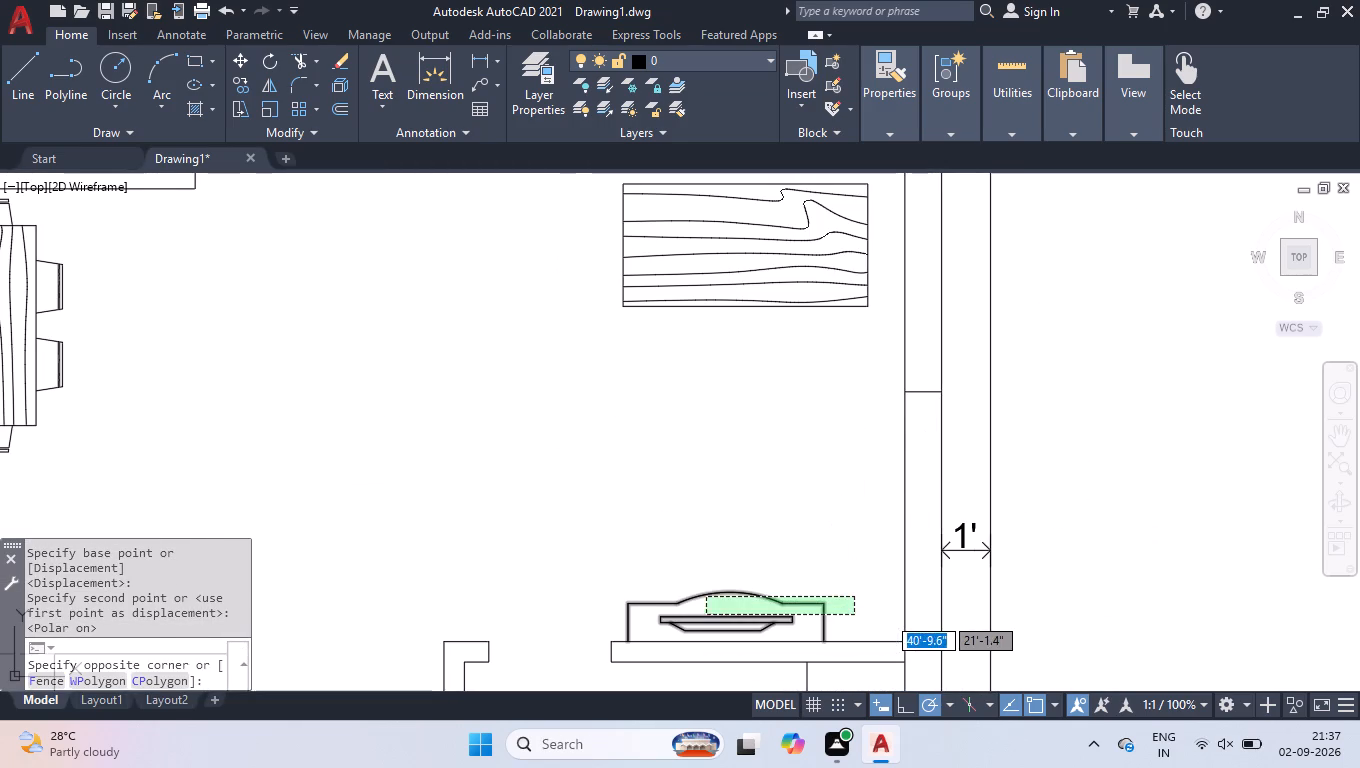
left_click(724, 615)
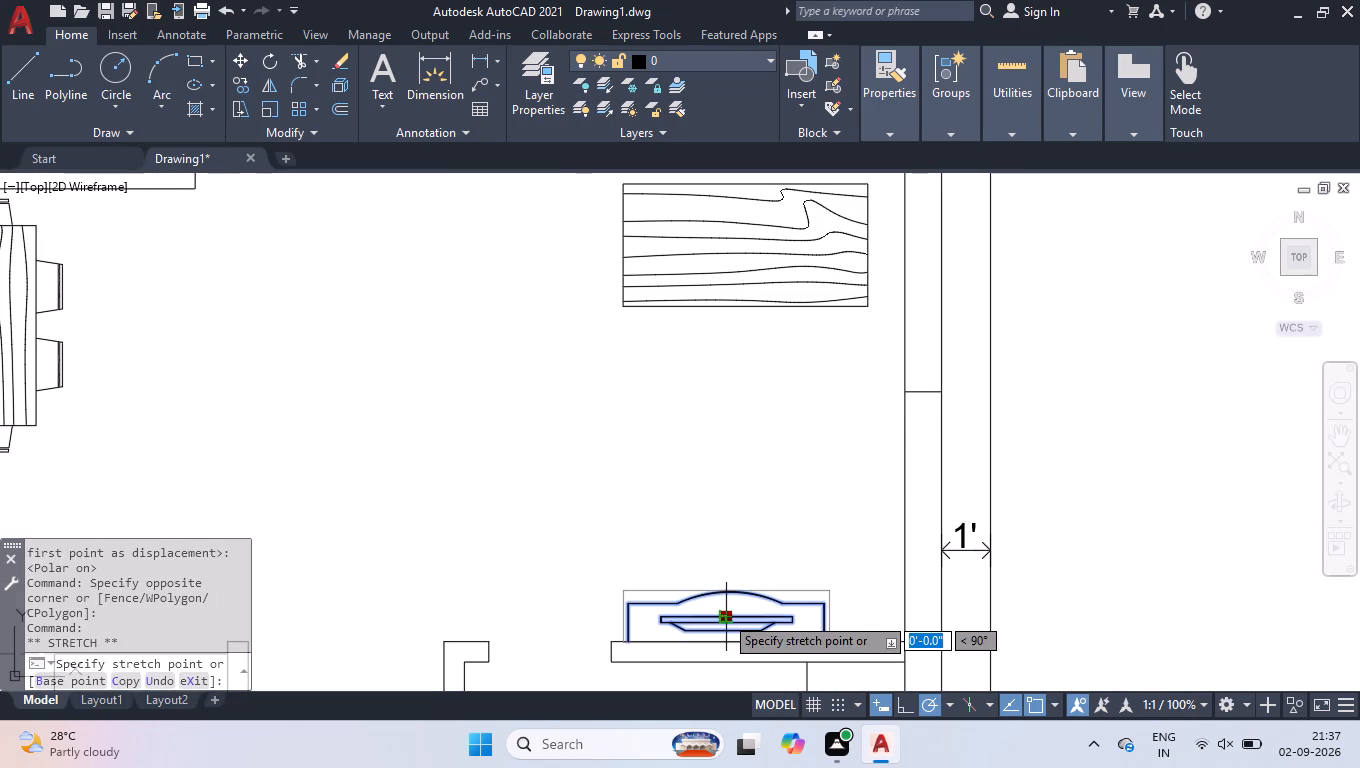
left_click(724, 615)
left_click(903, 708)
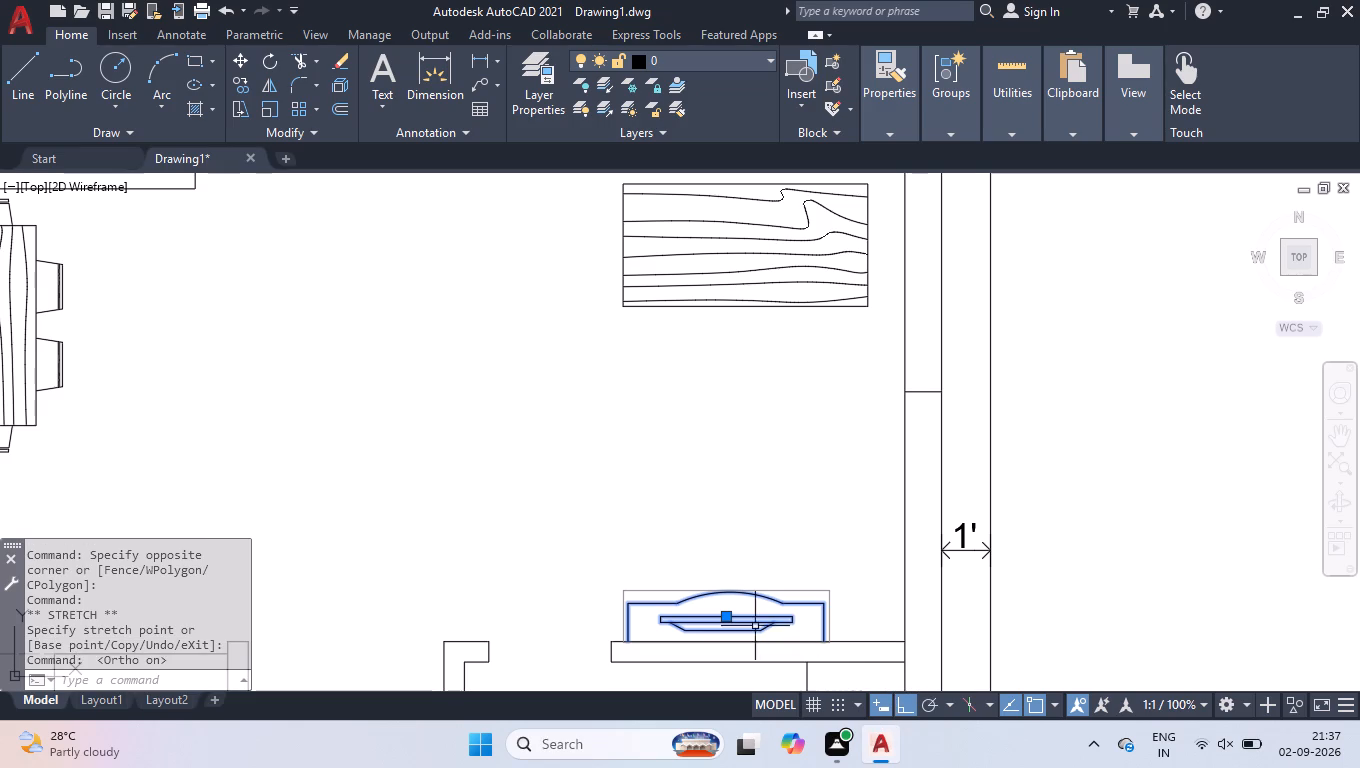
left_click(726, 617)
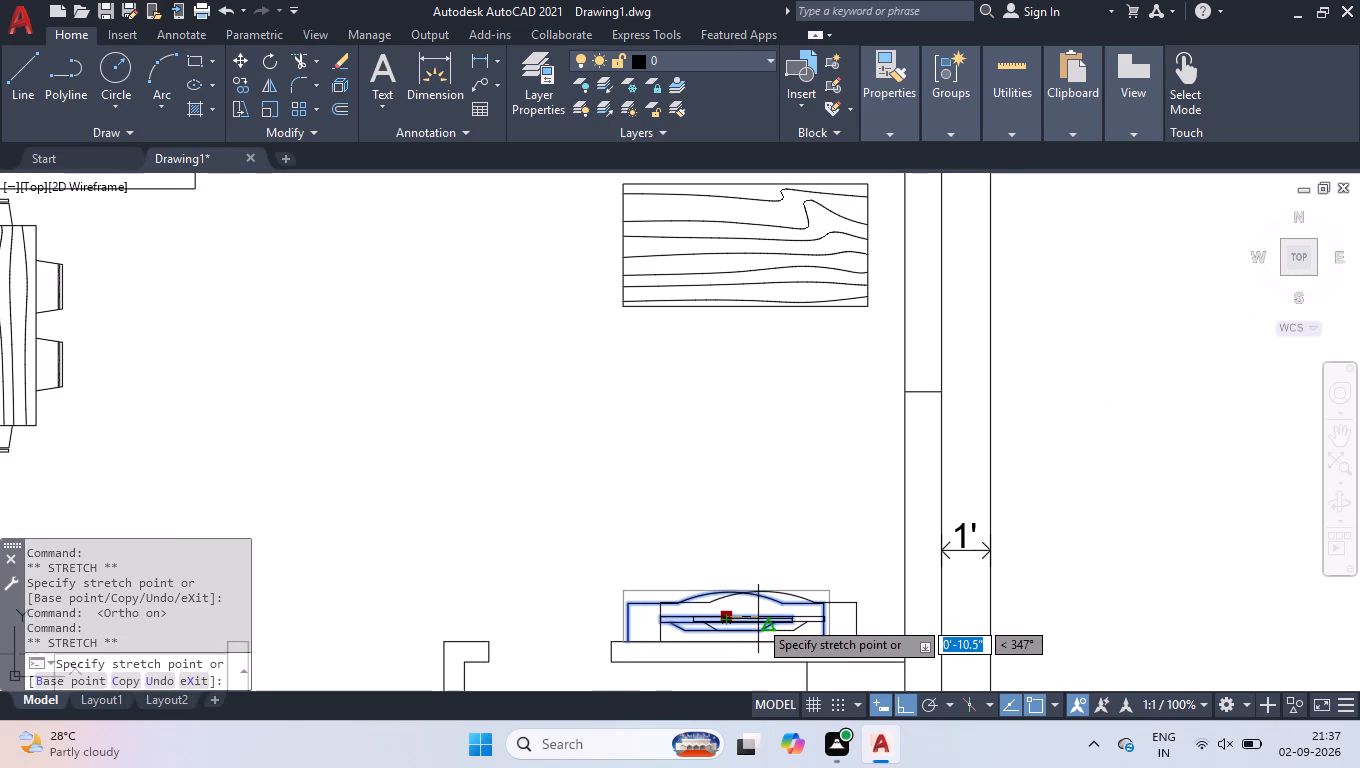
left_click(758, 619)
right_click(823, 567)
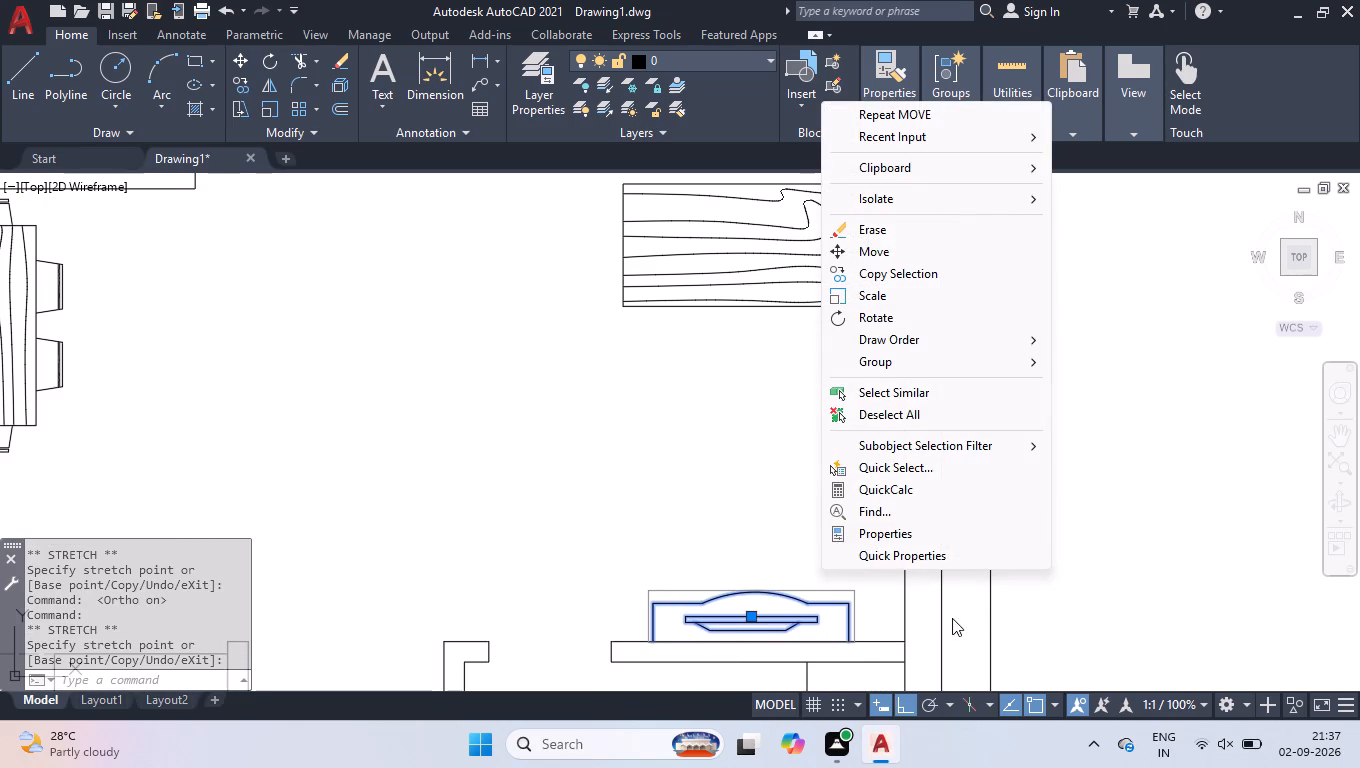
left_click(929, 408)
Mark a window opening in the right bedroom's outer wall with two lines across the wall thickness, below the pillow end of the bed.
scroll(940, 443, "down", 2)
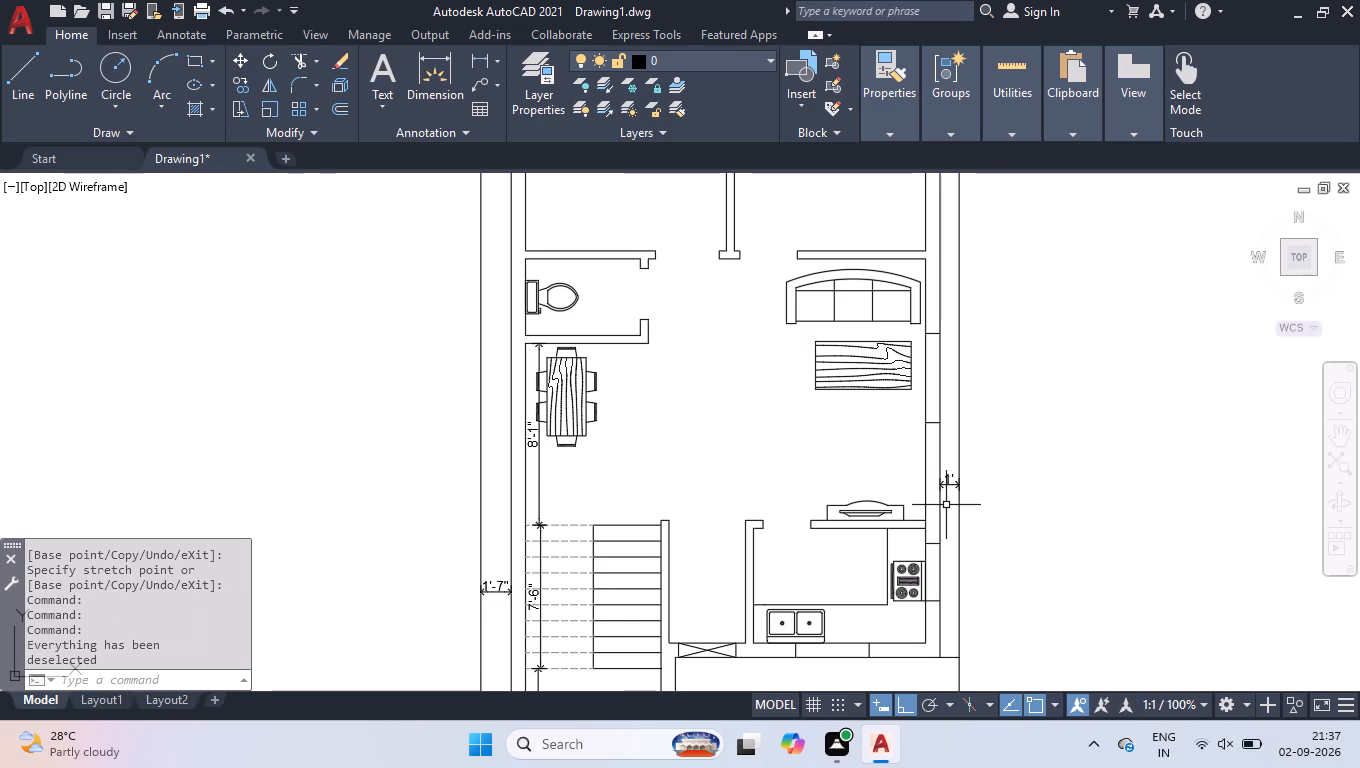
scroll(919, 540, "down", 1)
scroll(912, 210, "up", 1)
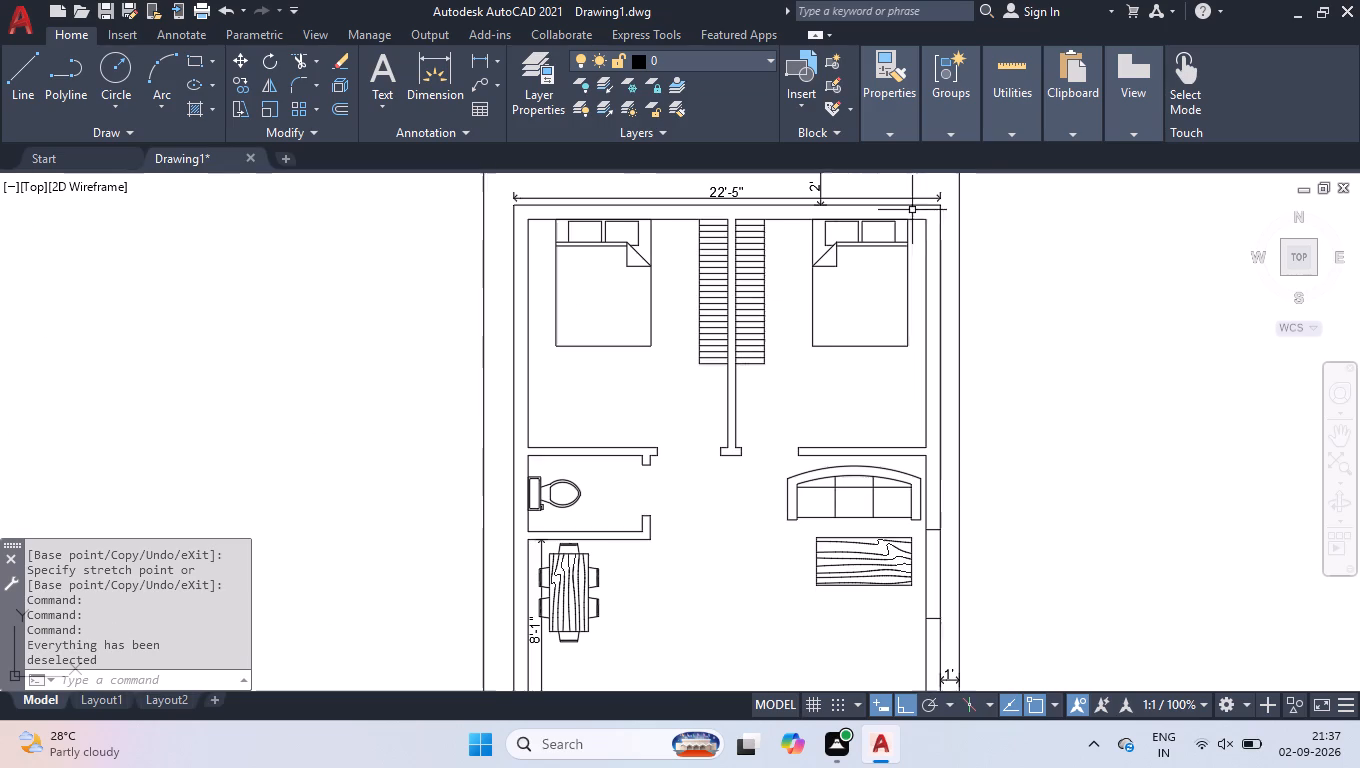
scroll(920, 229, "up", 1)
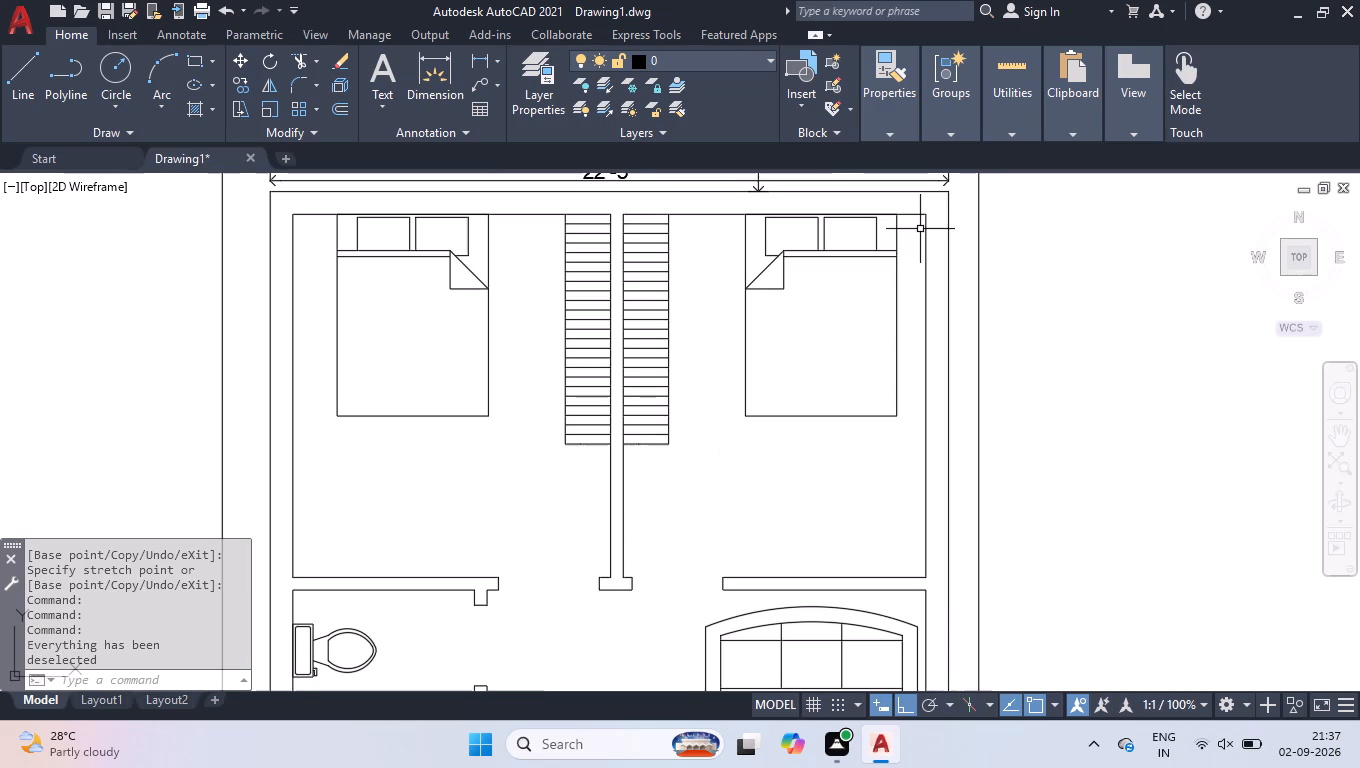
key("l")
key("Return")
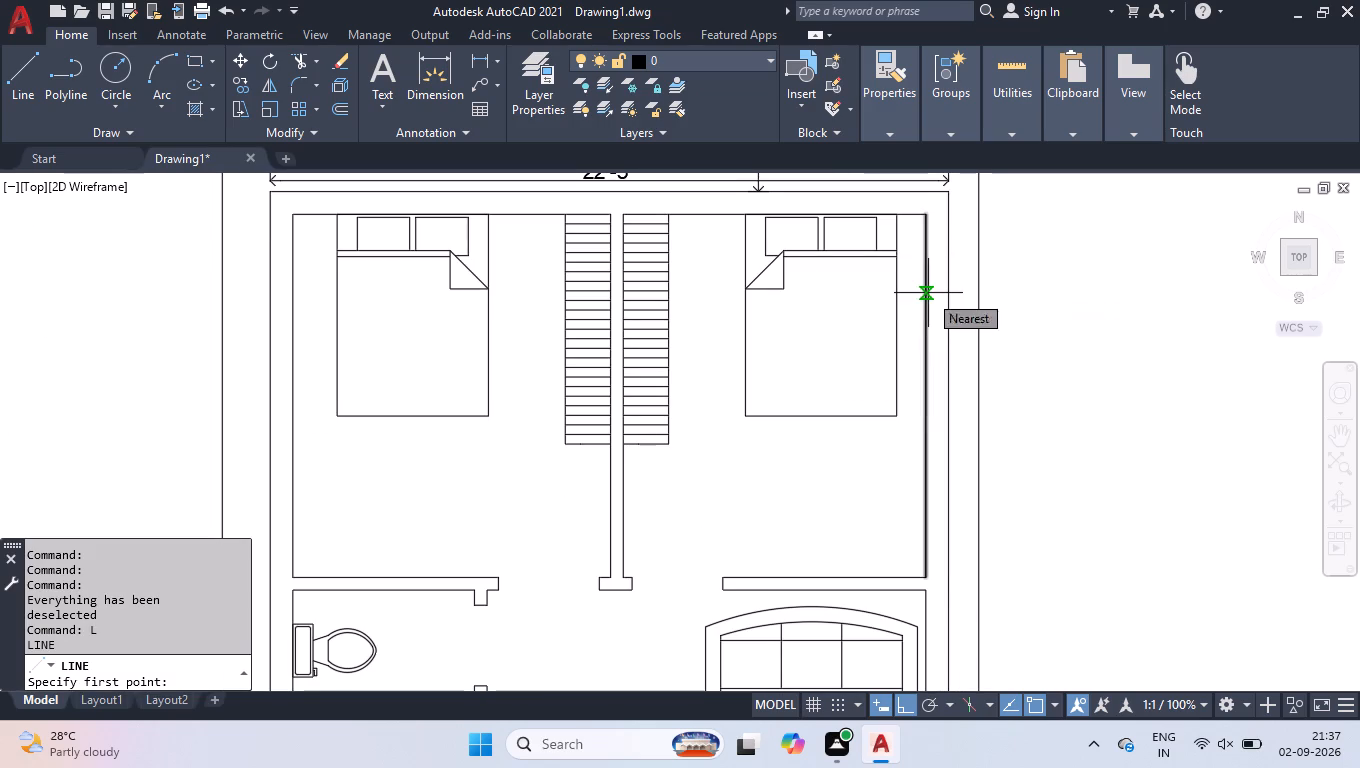
left_click(927, 328)
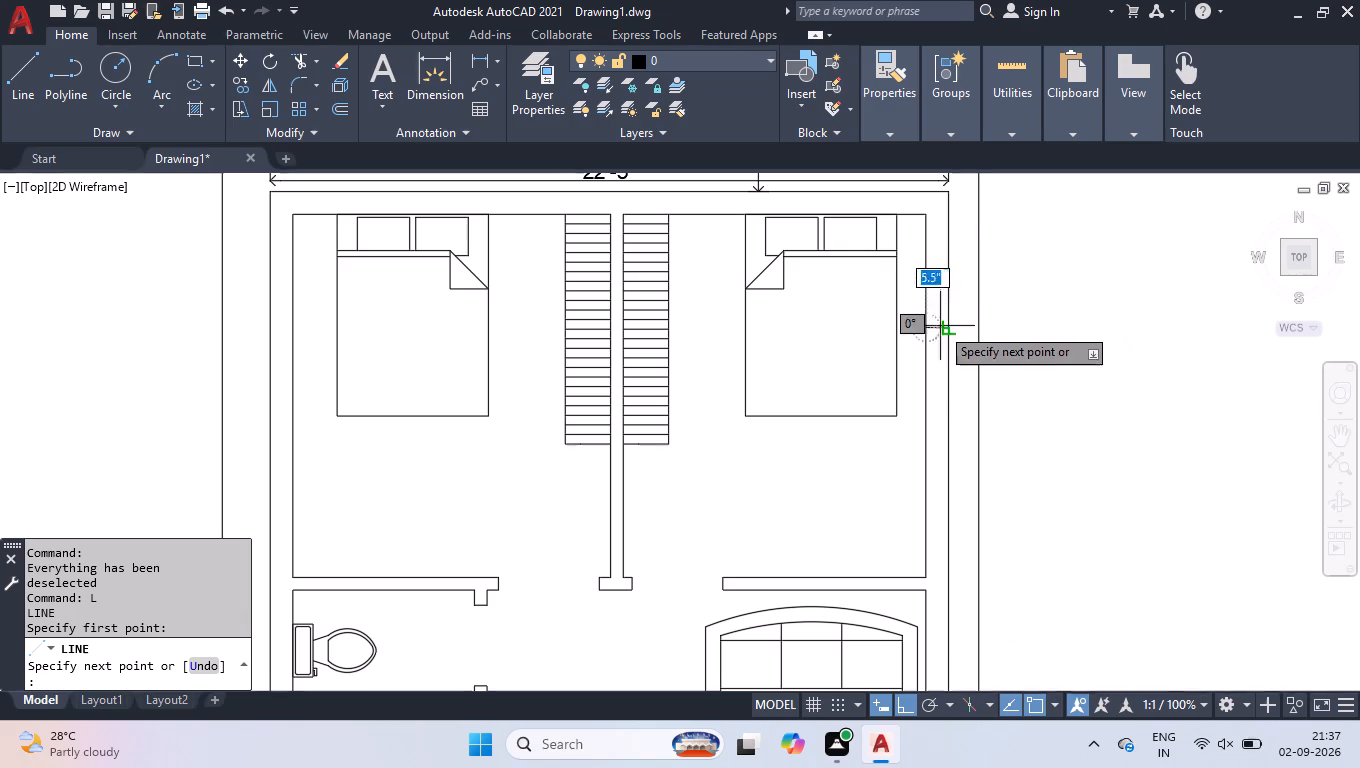
left_click(947, 327)
key("space")
key("space")
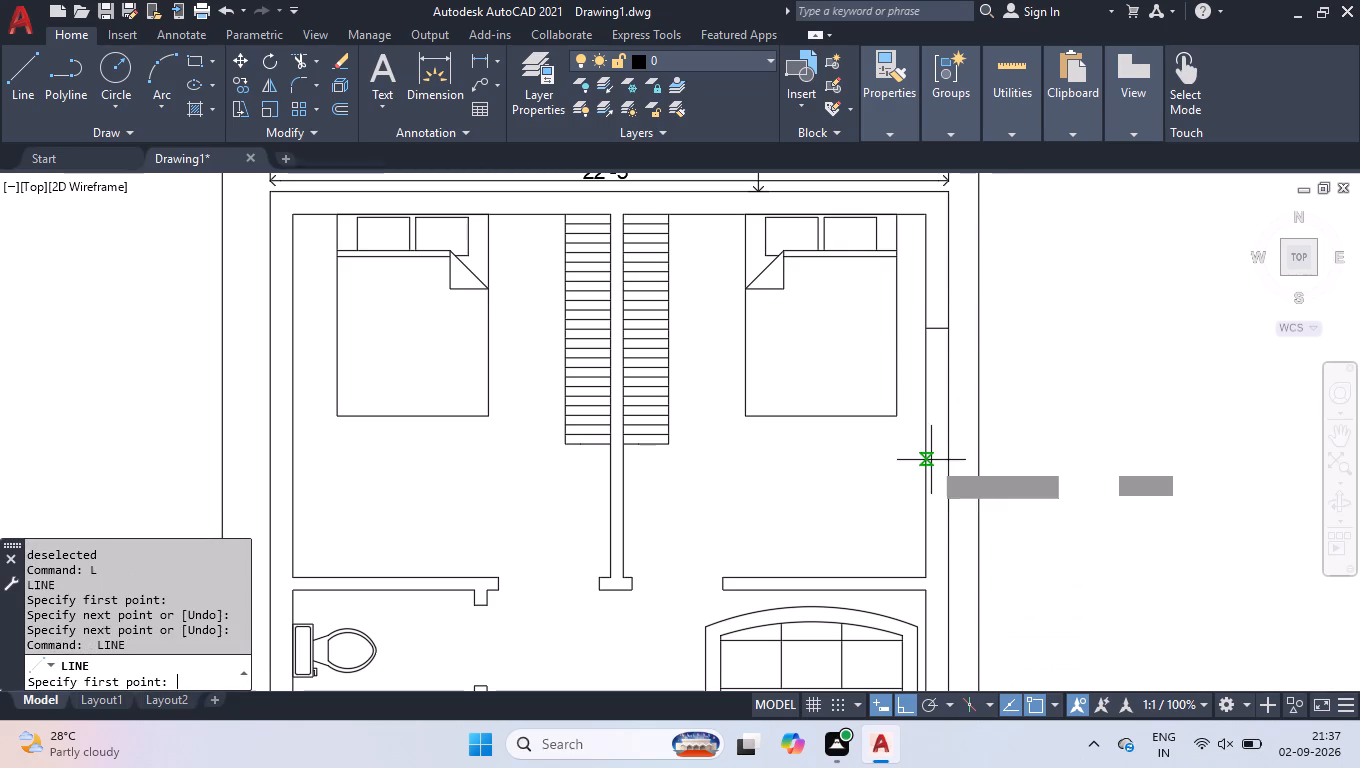
left_click(929, 458)
left_click(950, 458)
key("space")
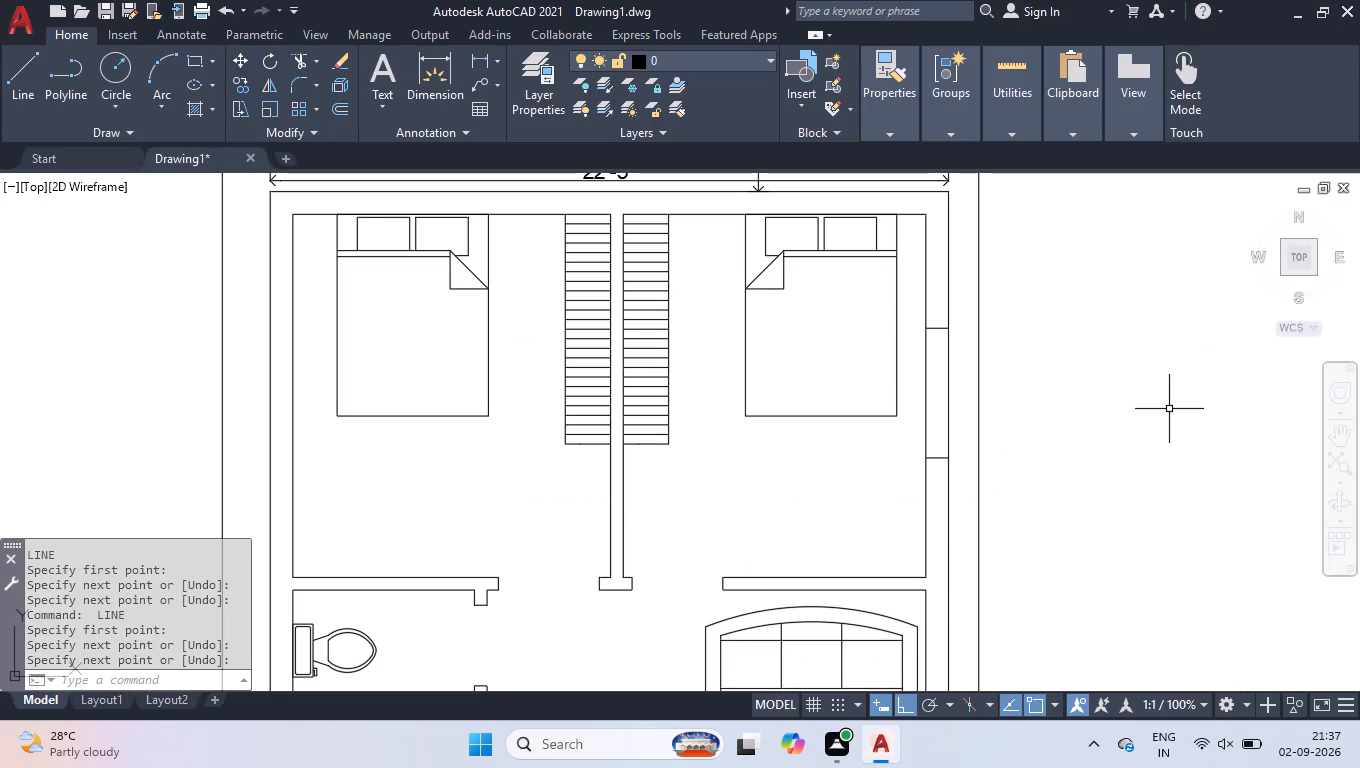
Mark a window opening in the left bedroom's outer wall with two lines across the wall thickness beside the bed.
scroll(1164, 404, "down", 1)
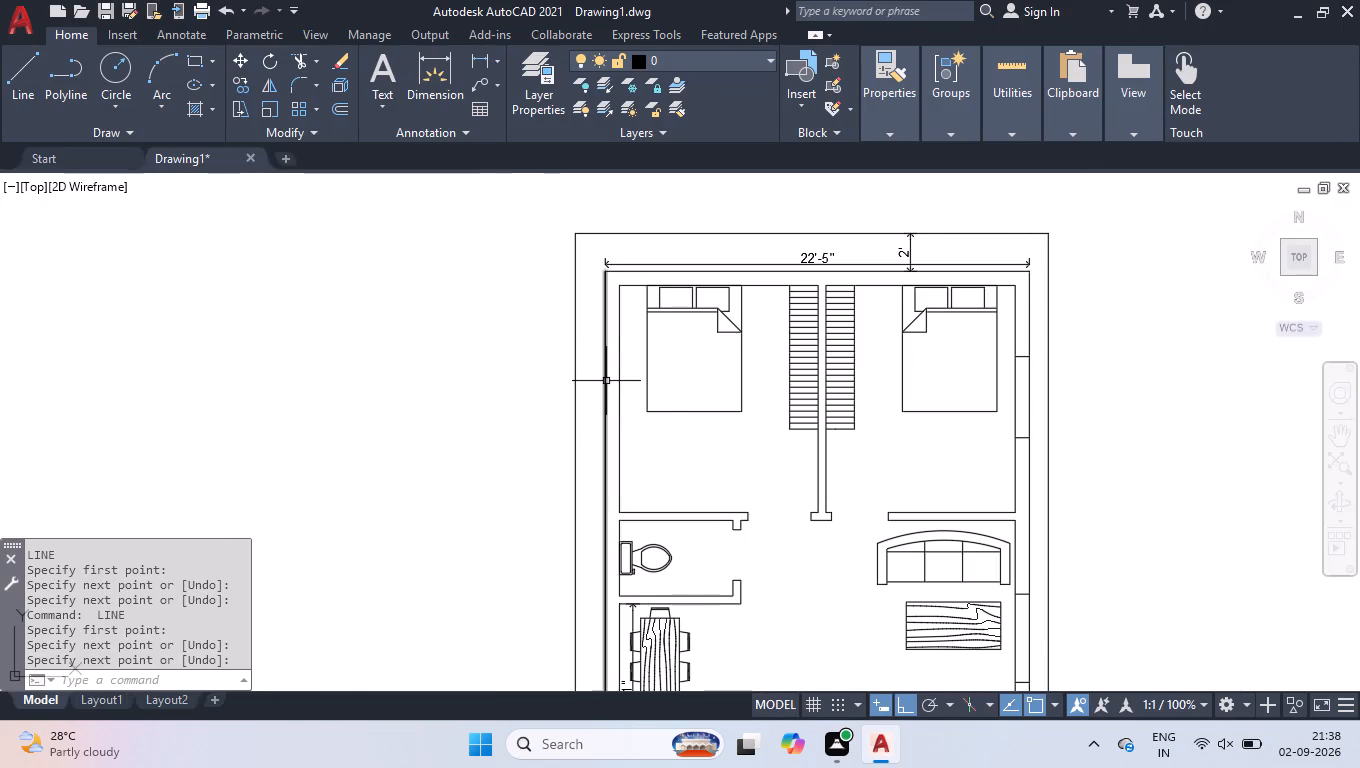
scroll(606, 381, "up", 1)
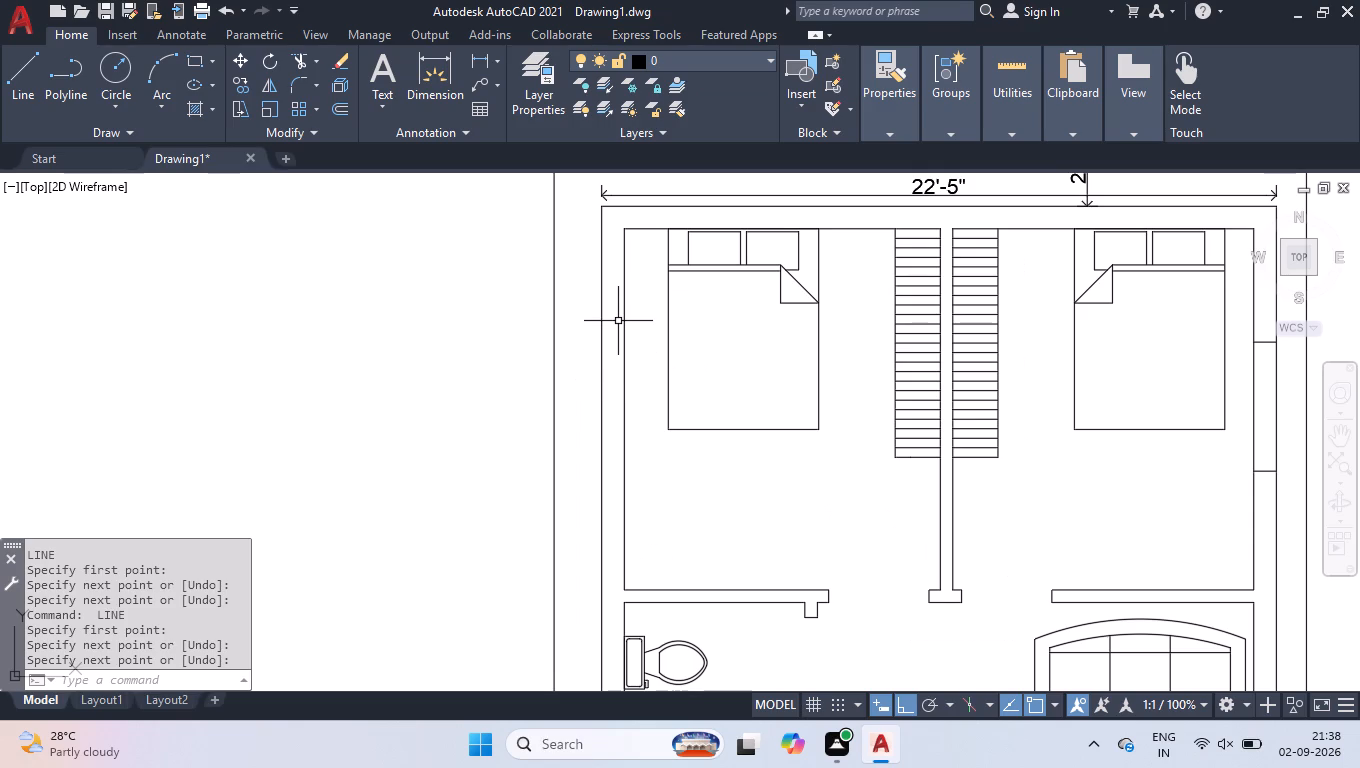
key("l")
key("Return")
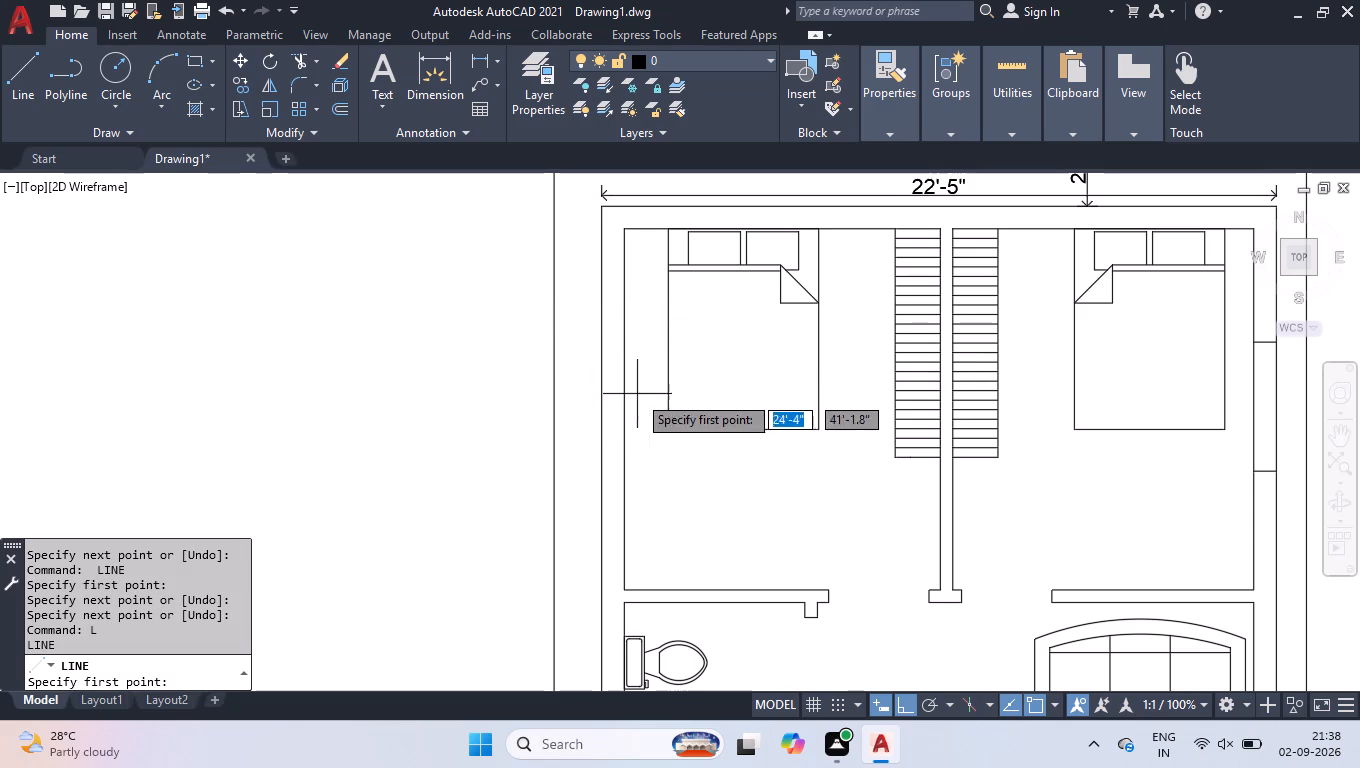
left_click(604, 380)
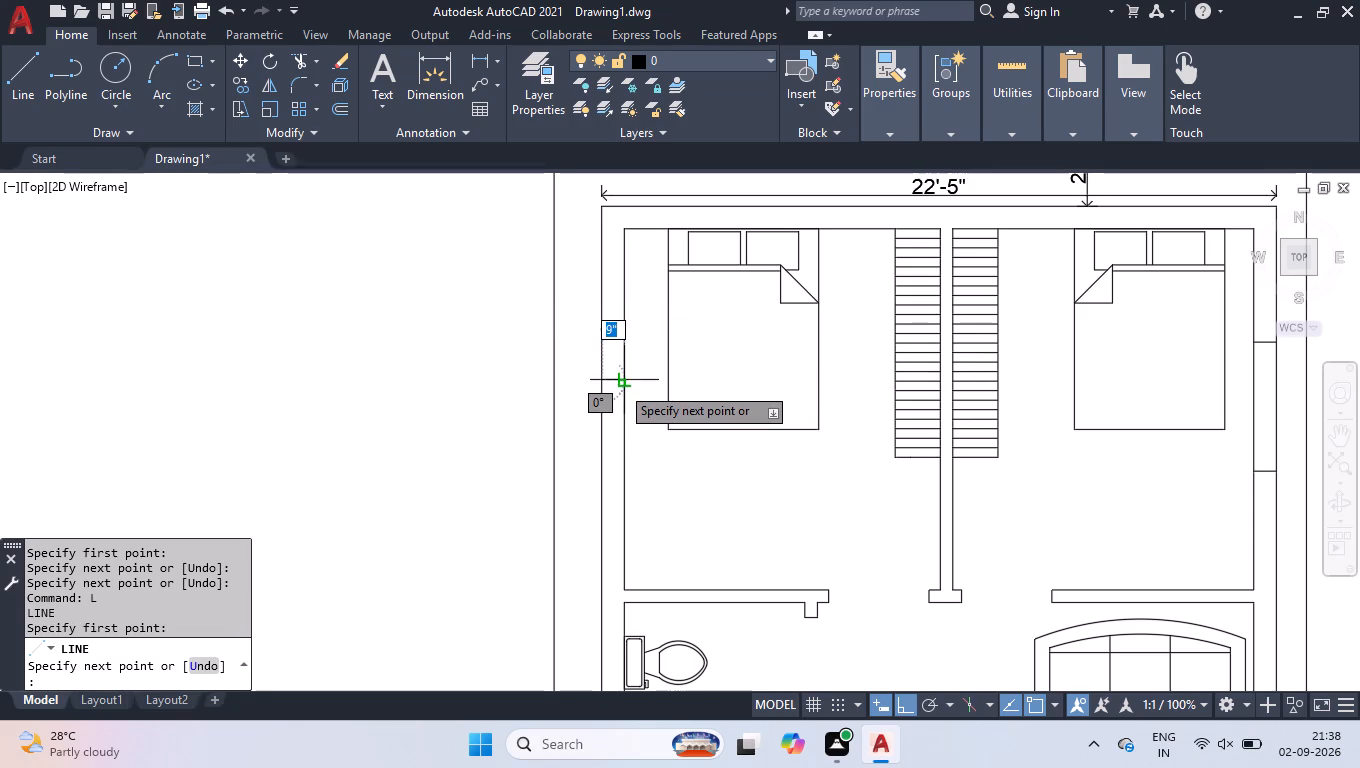
left_click(621, 385)
key("space")
key("space")
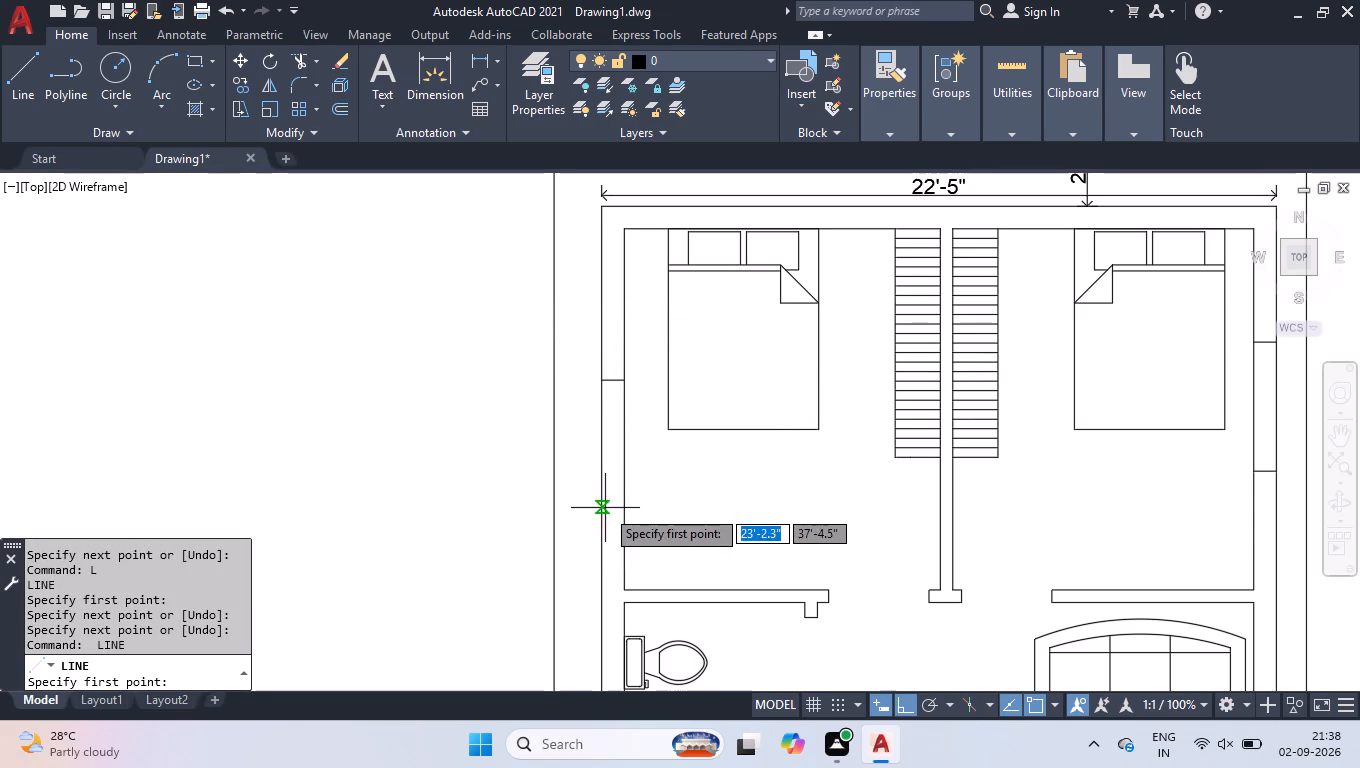
left_click(605, 508)
left_click(620, 507)
key("space")
Mark a 1'-9" opening in the toilet's outer wall with two lines across it, aligned with the cistern's lower and upper corners.
scroll(728, 464, "down", 1)
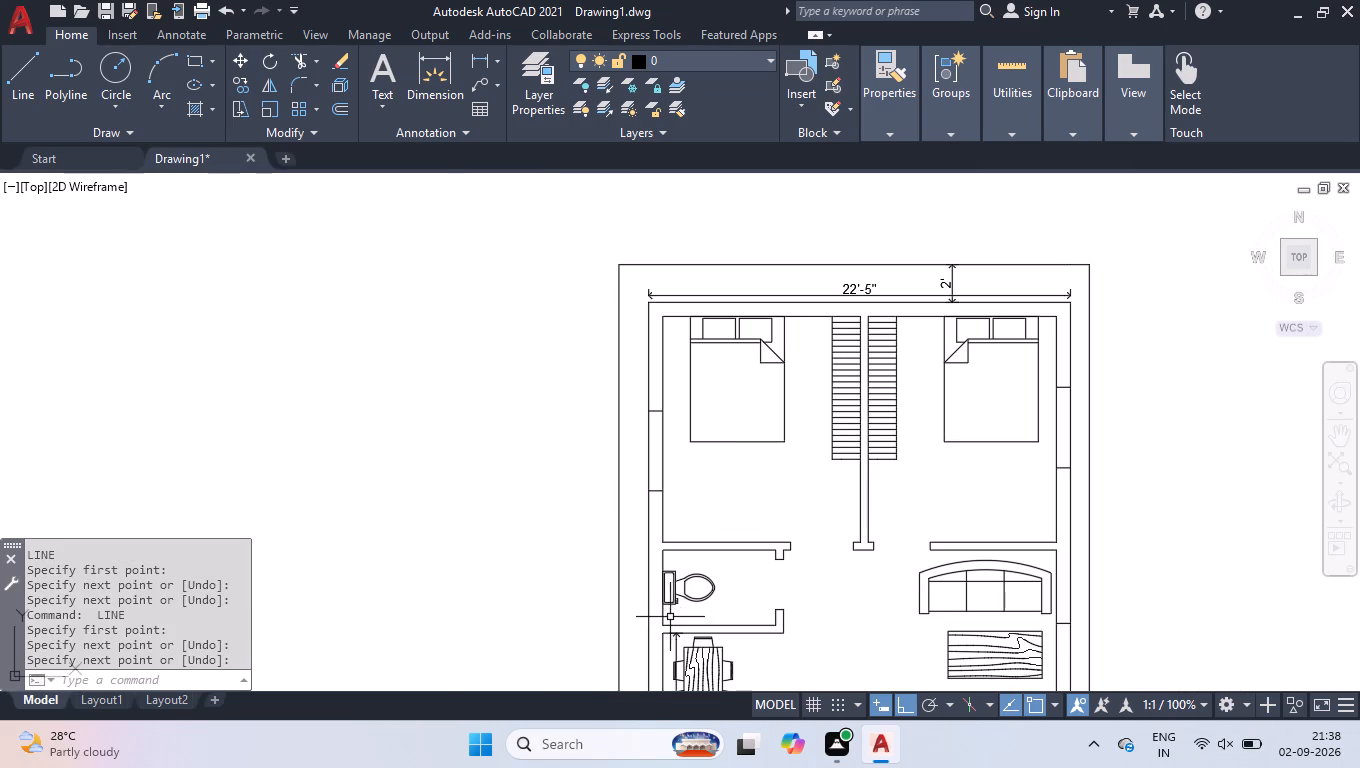
scroll(669, 617, "up", 4)
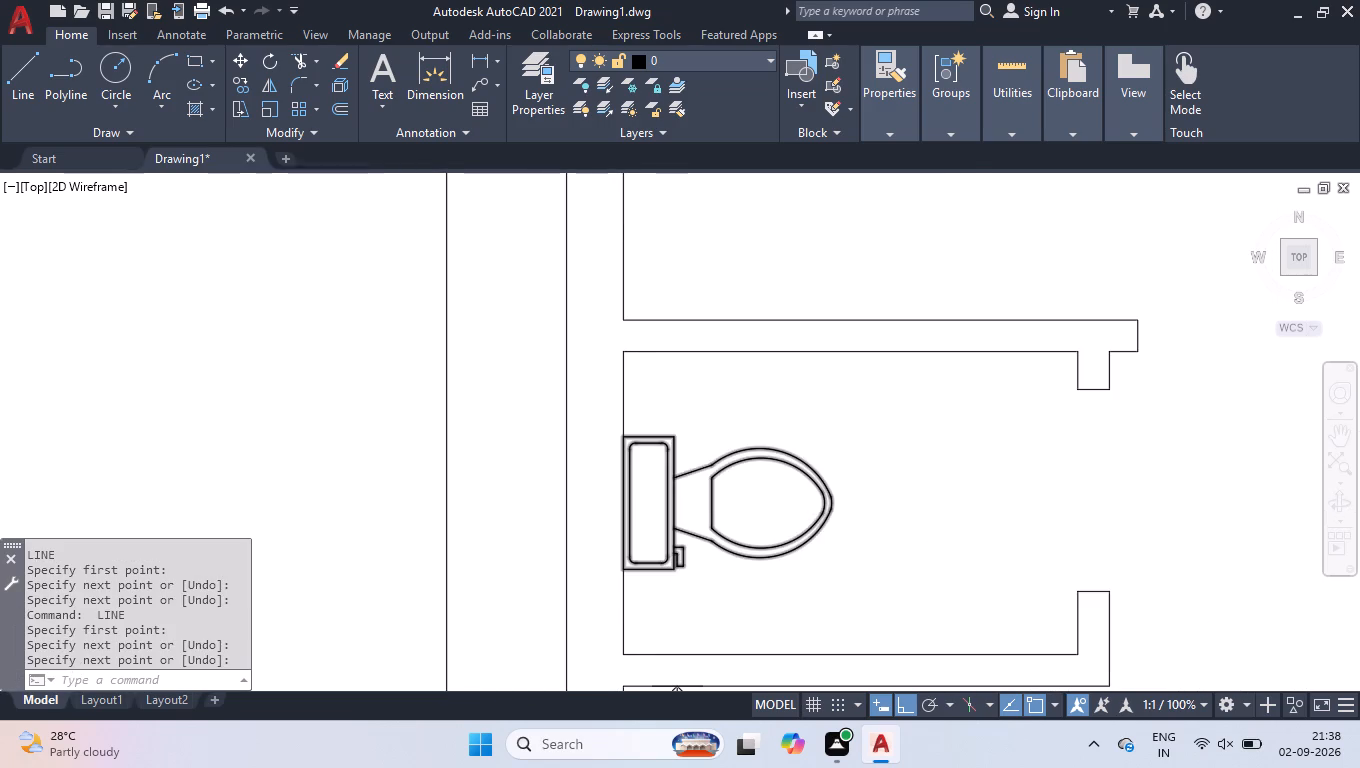
key("space")
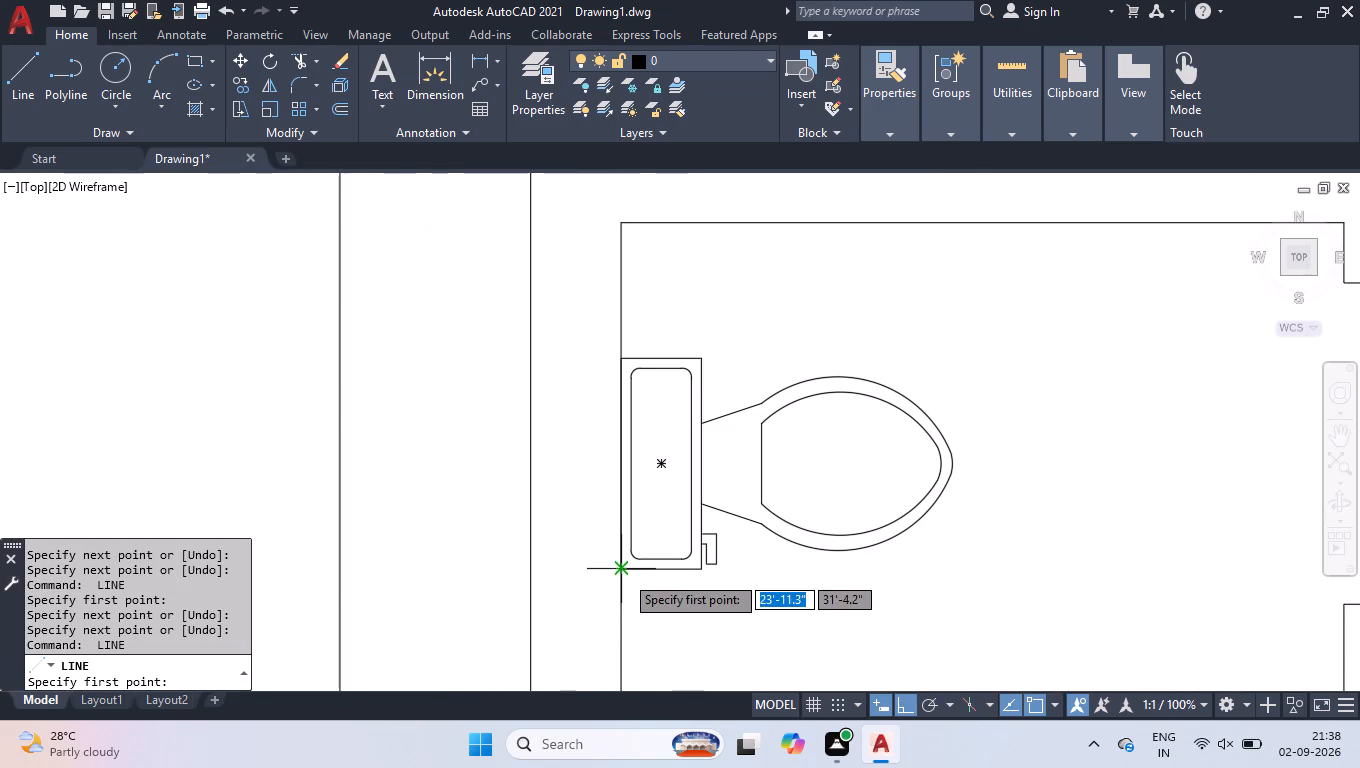
left_click(624, 574)
left_click(533, 567)
key("space")
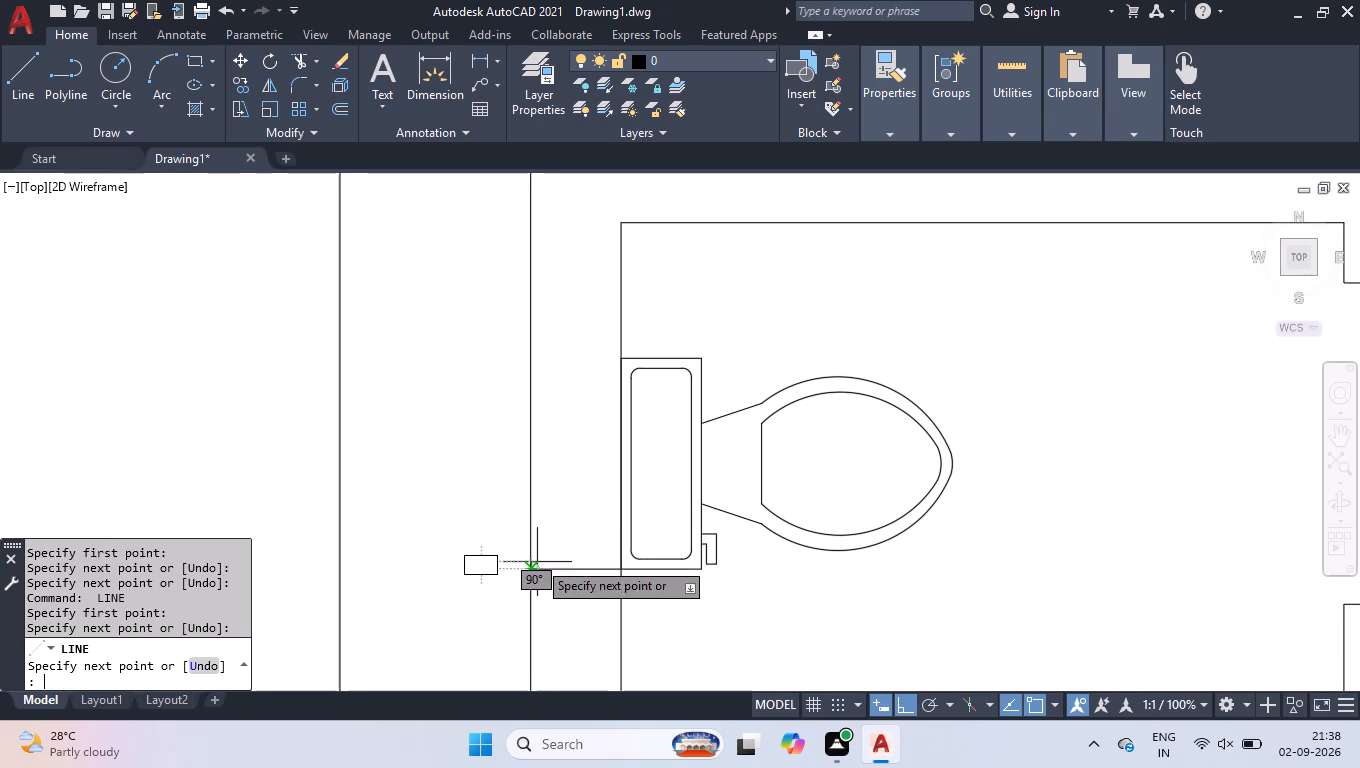
key("space")
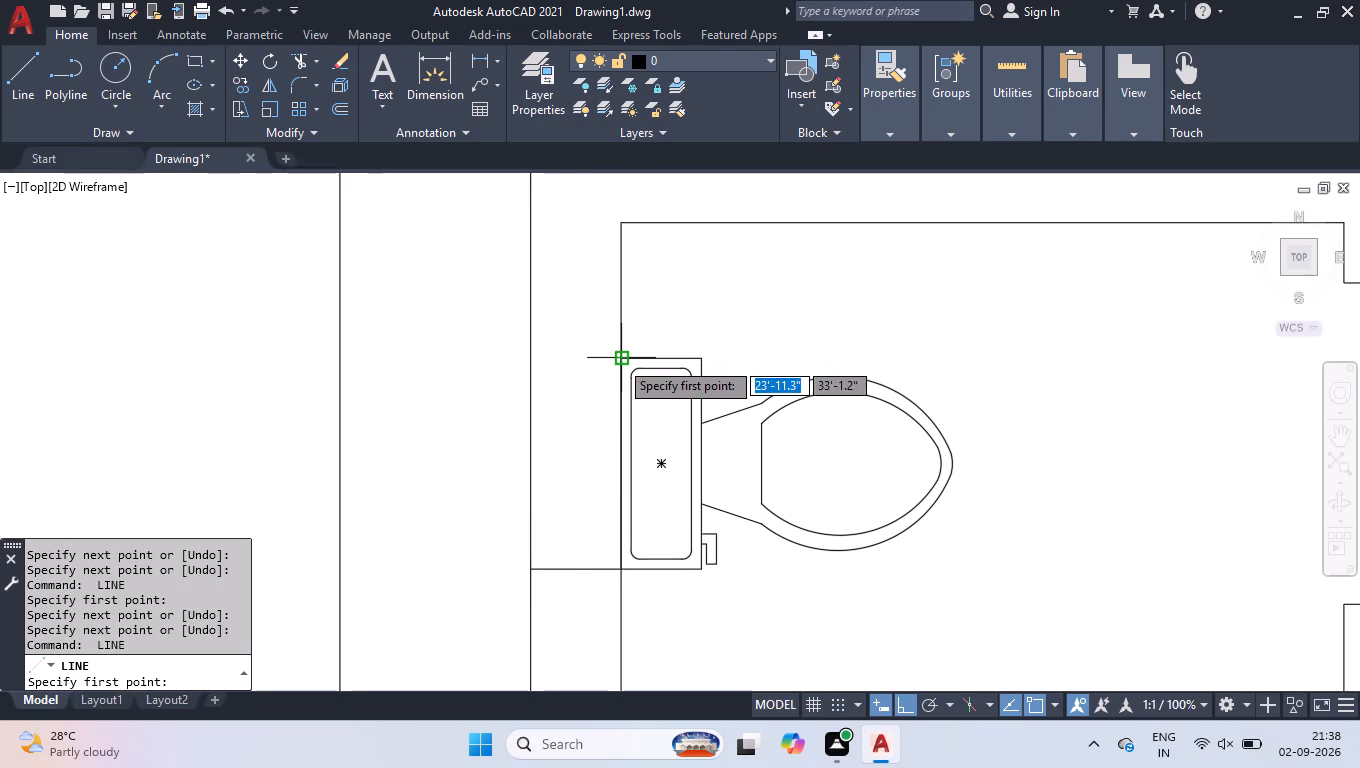
left_click(622, 361)
left_click(531, 360)
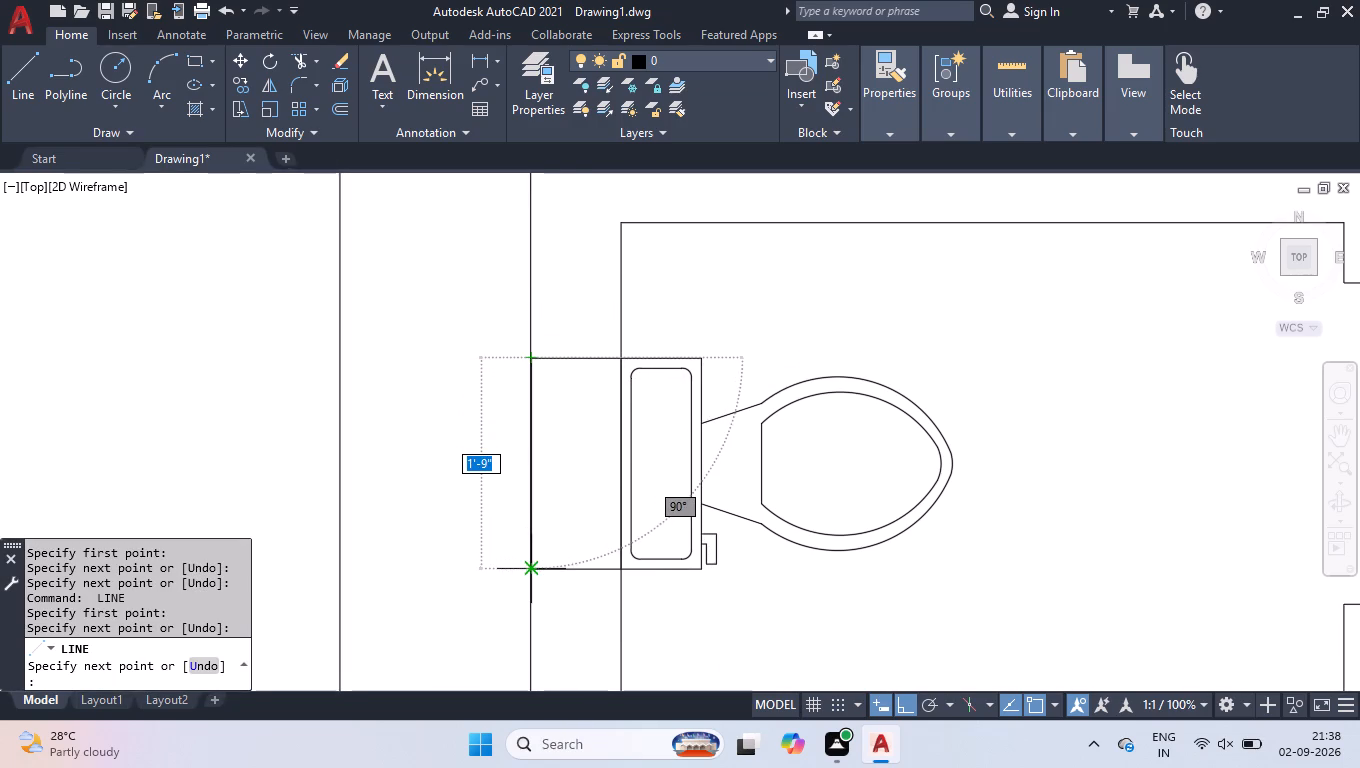
key("space")
Mark a window opening near the middle of the wall below the stair landing with two lines across the wall thickness.
scroll(618, 371, "down", 2)
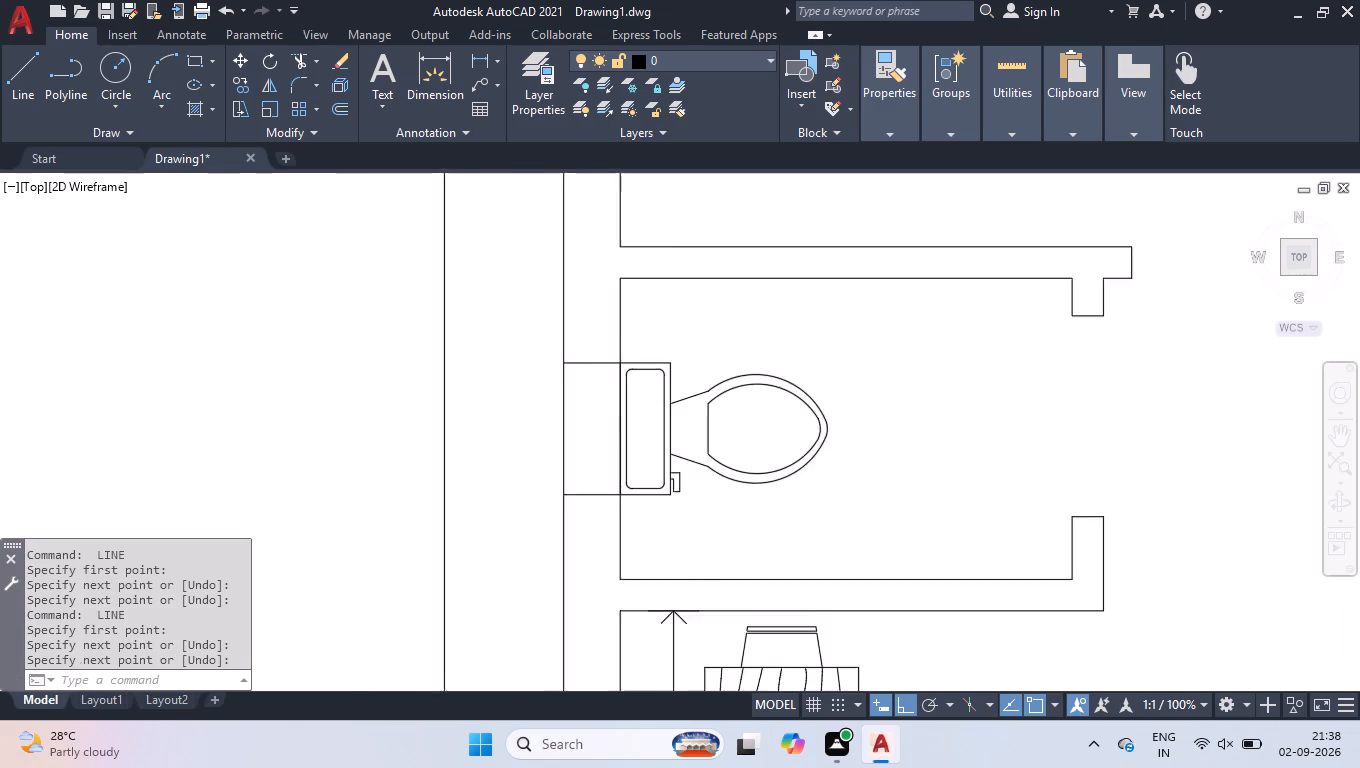
scroll(710, 362, "down", 2)
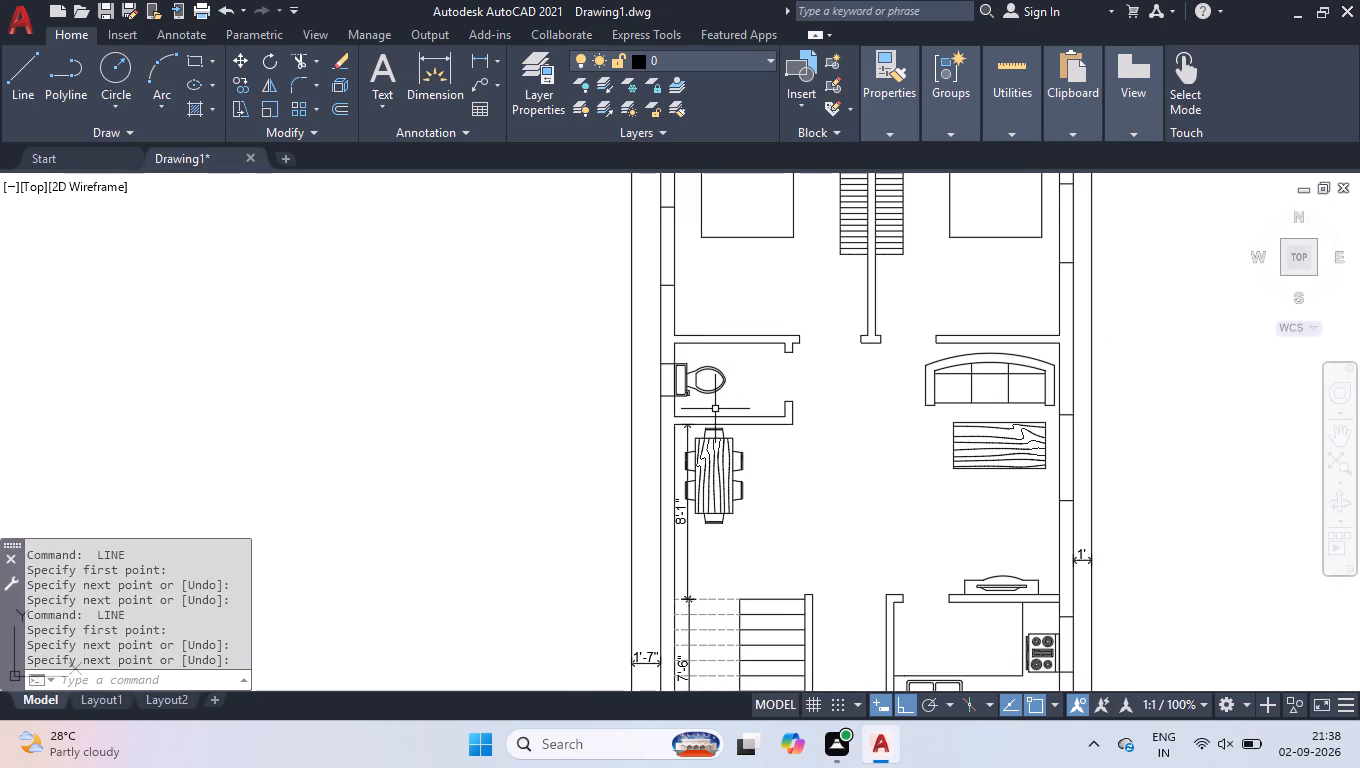
scroll(749, 478, "down", 1)
scroll(752, 579, "down", 1)
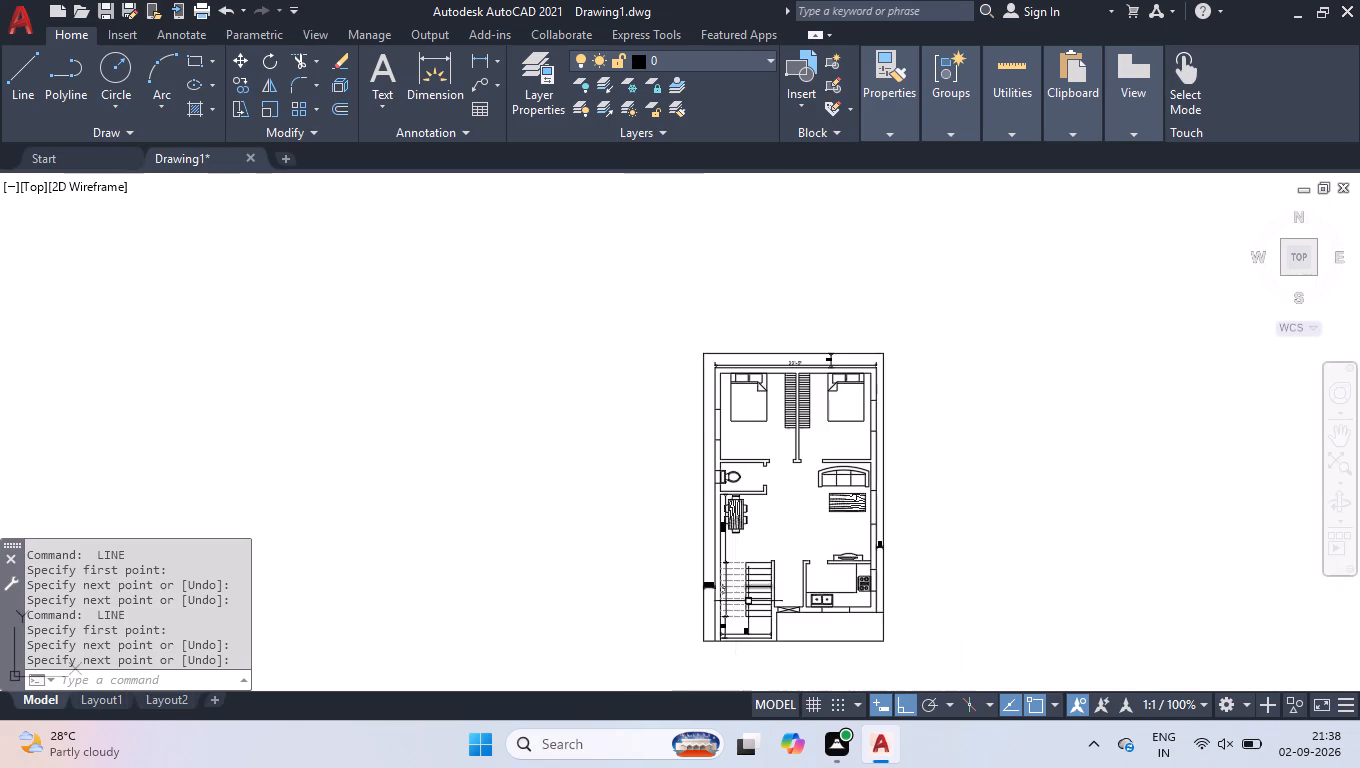
scroll(734, 642, "up", 6)
scroll(742, 627, "down", 1)
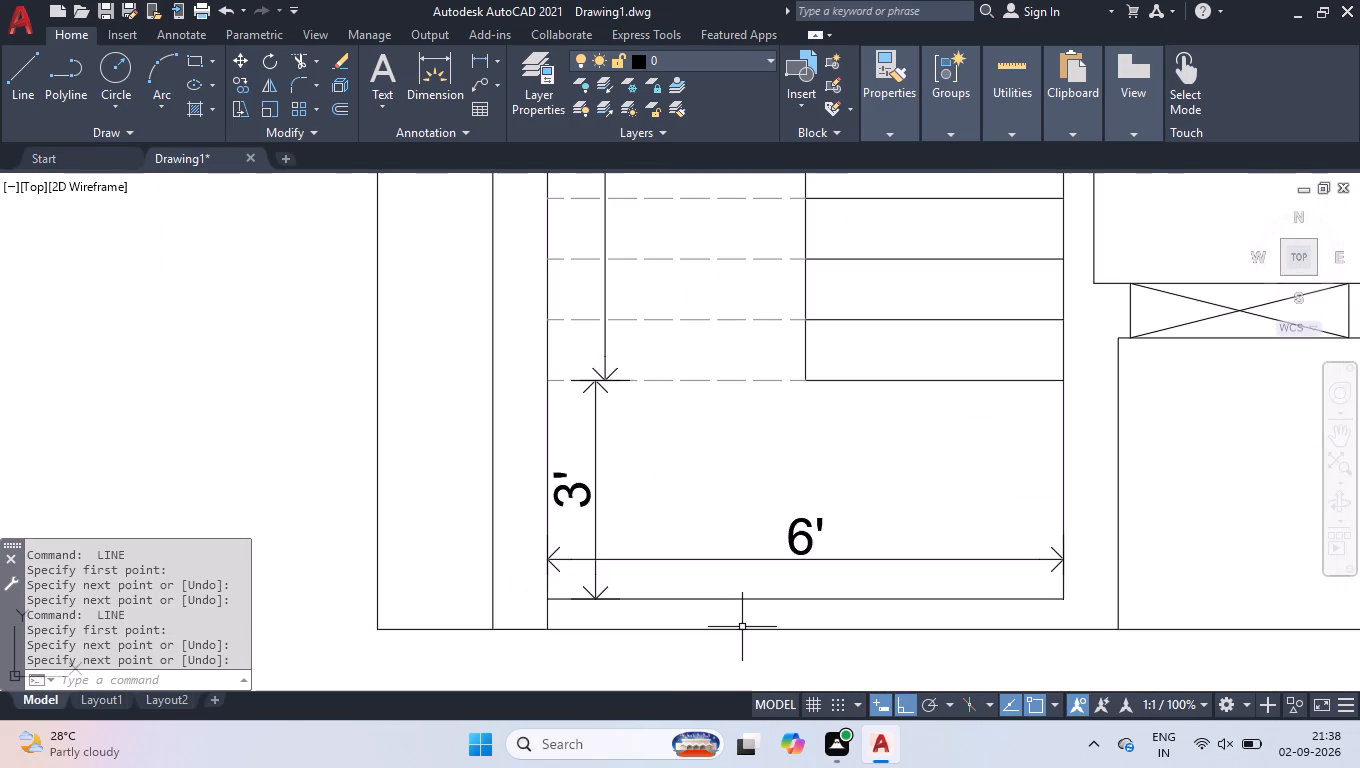
key("space")
left_click(888, 599)
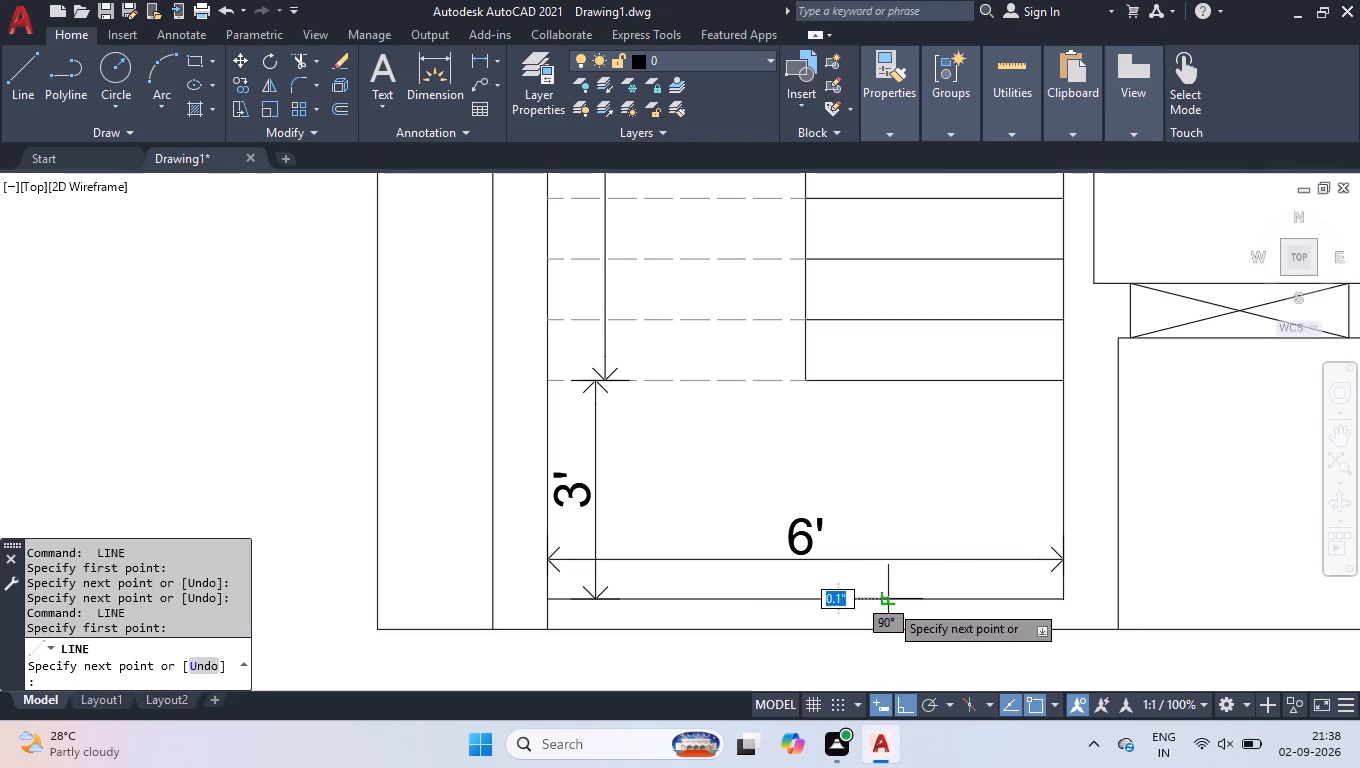
left_click(886, 630)
key("space")
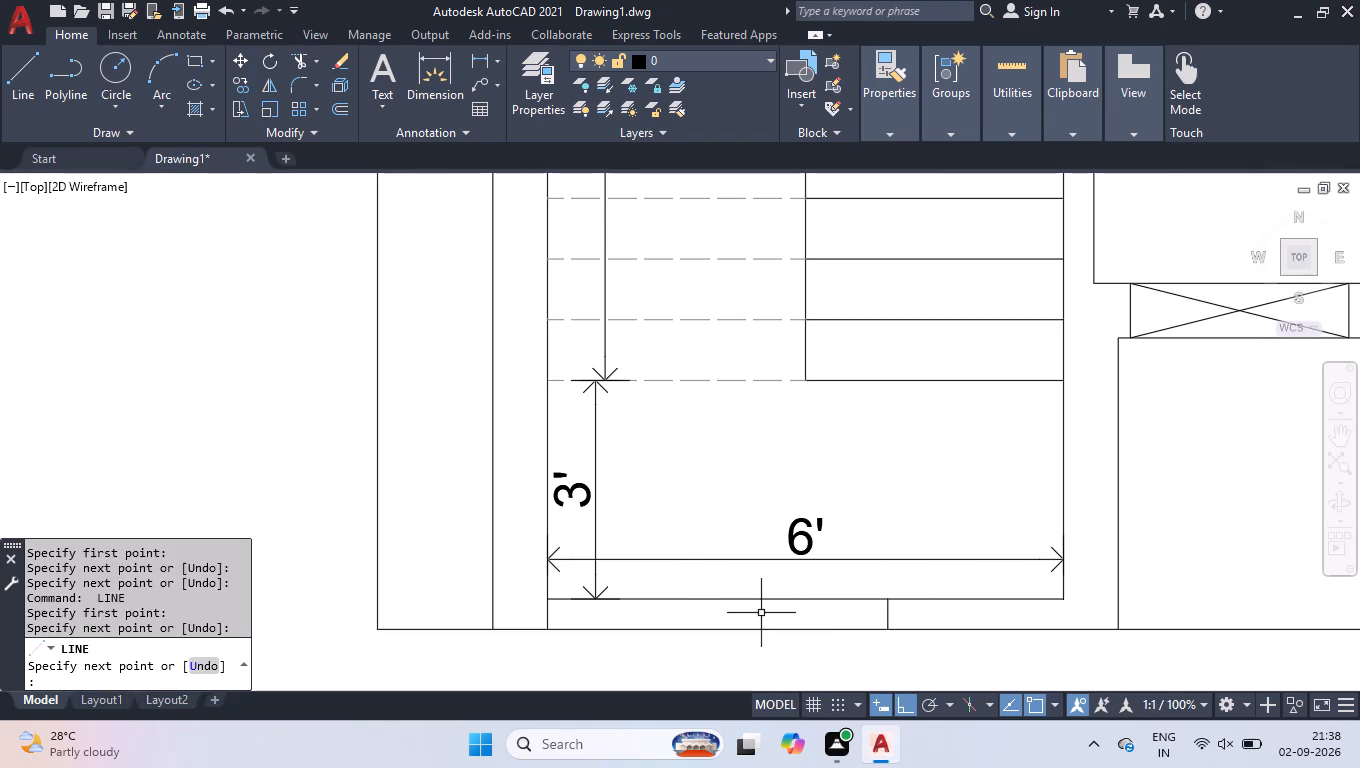
key("space")
left_click(728, 599)
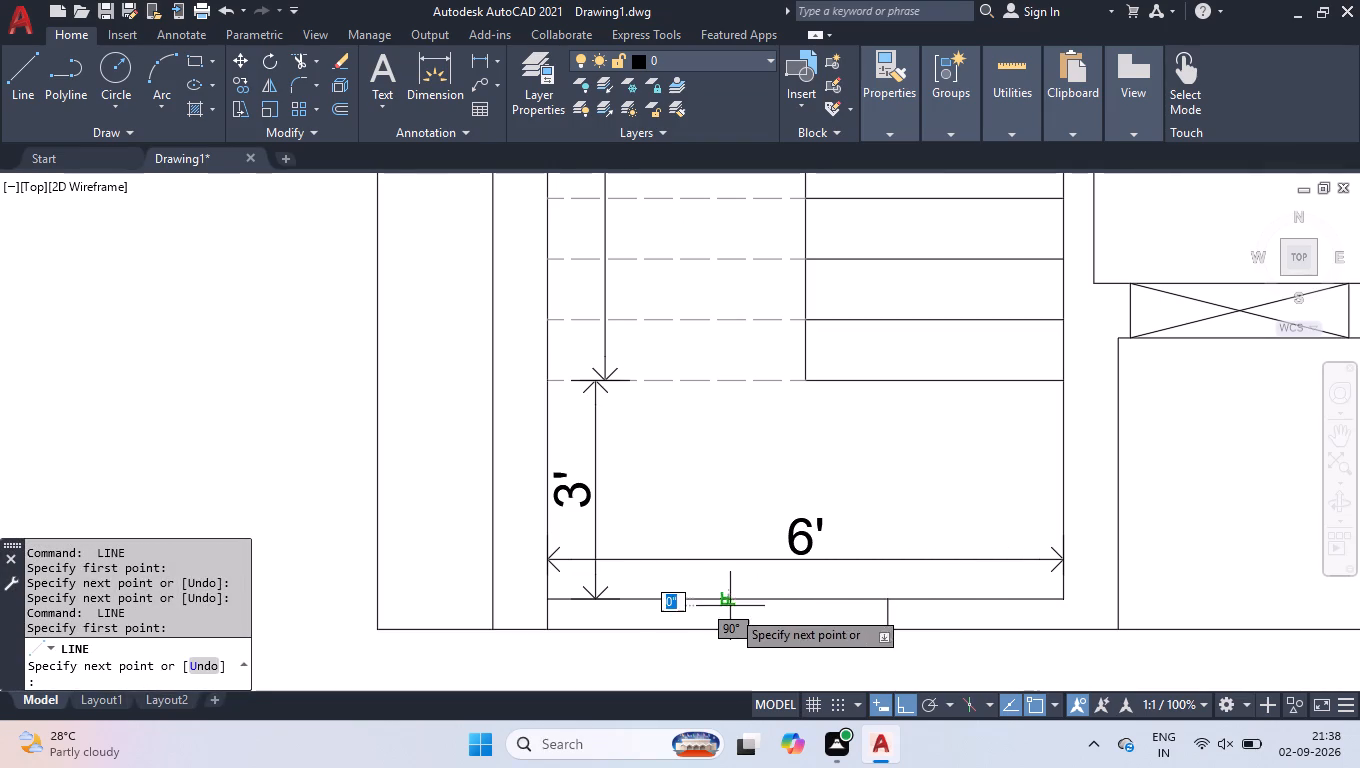
left_click(729, 629)
key("space")
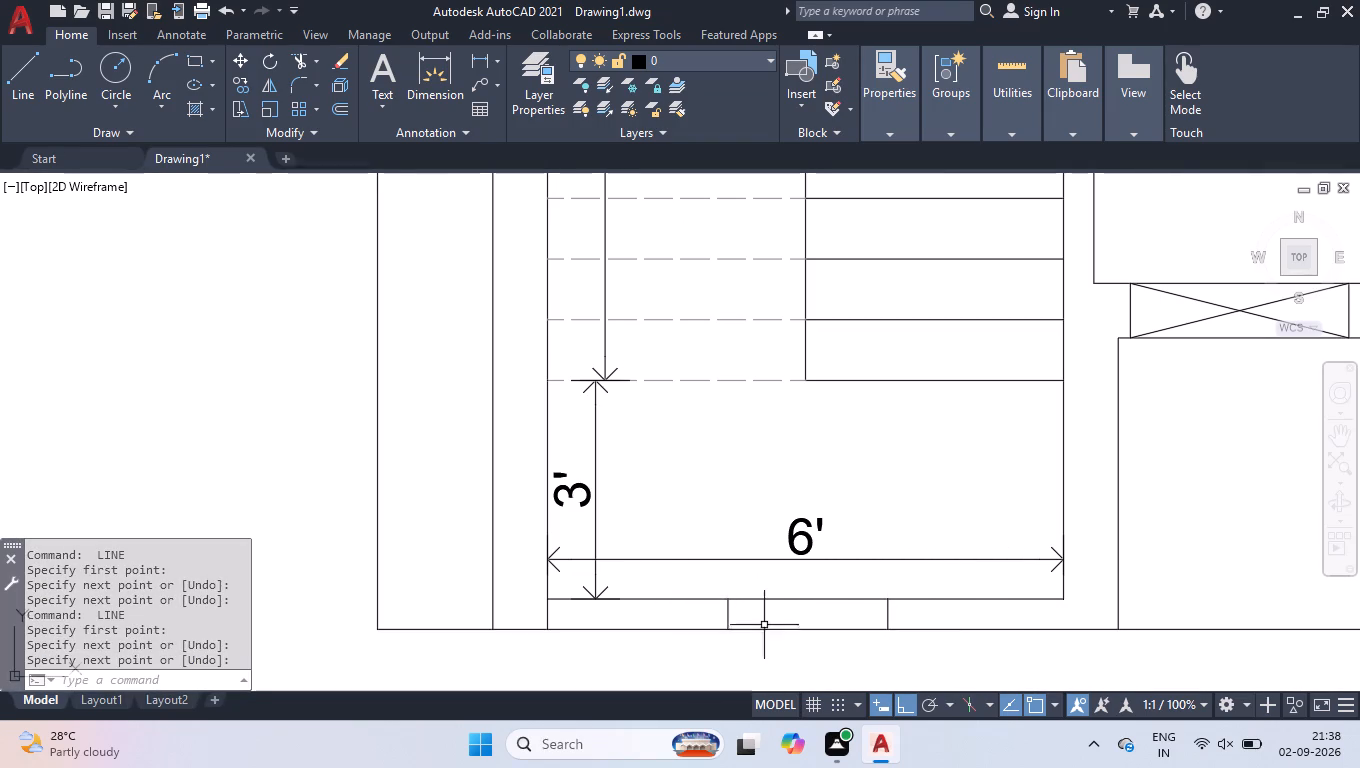
Draw the window's centre line, about 2'-2" long, between the midpoints of the two opening lines in the stair landing wall.
scroll(764, 625, "down", 1)
scroll(727, 593, "up", 1)
scroll(765, 470, "down", 1)
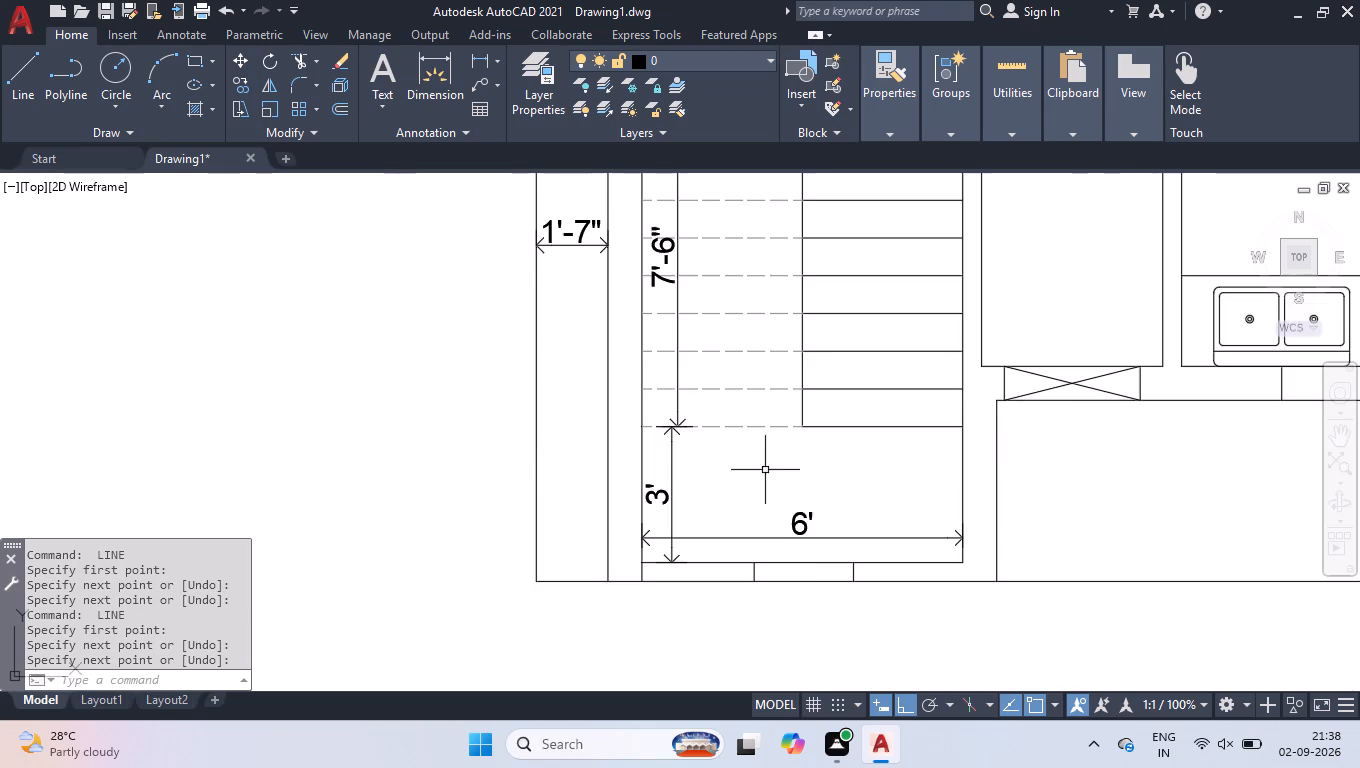
scroll(821, 595, "up", 2)
key("space")
left_click(642, 537)
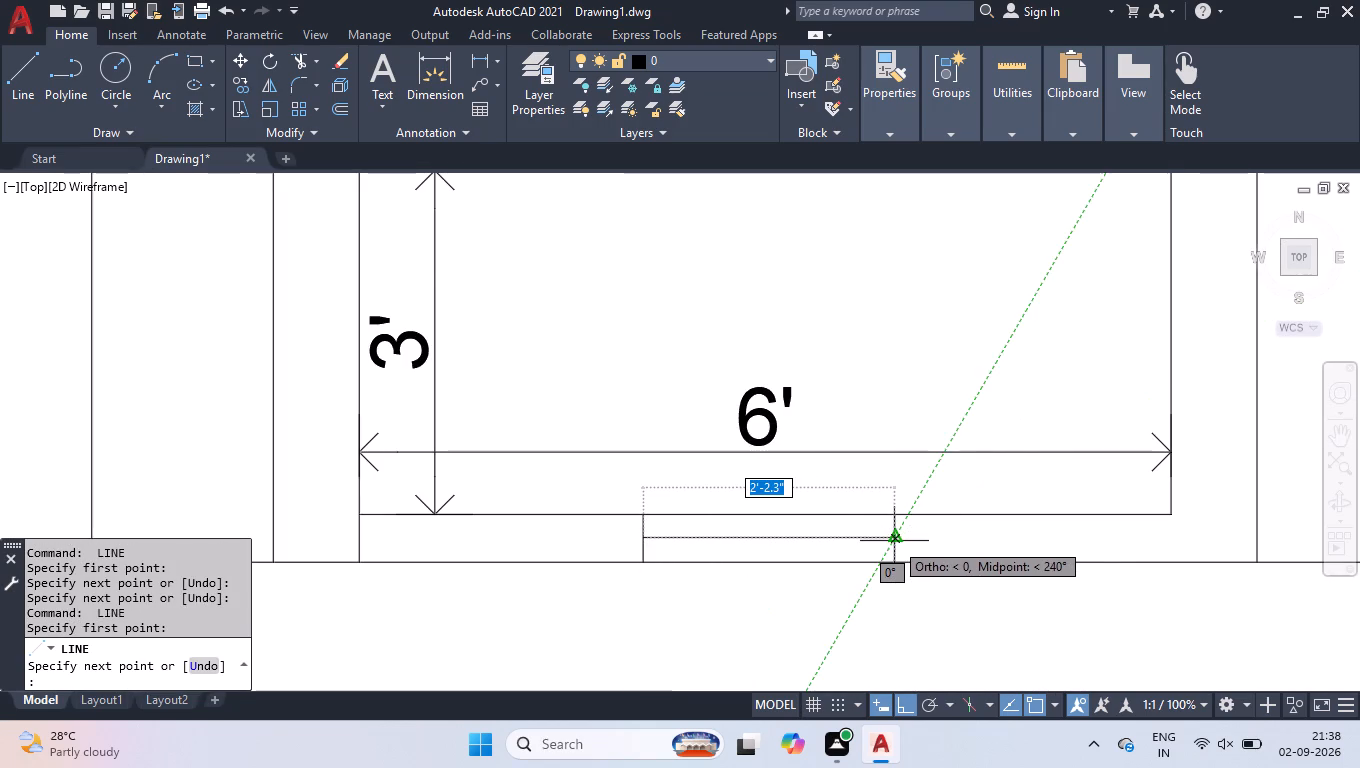
scroll(916, 544, "up", 4)
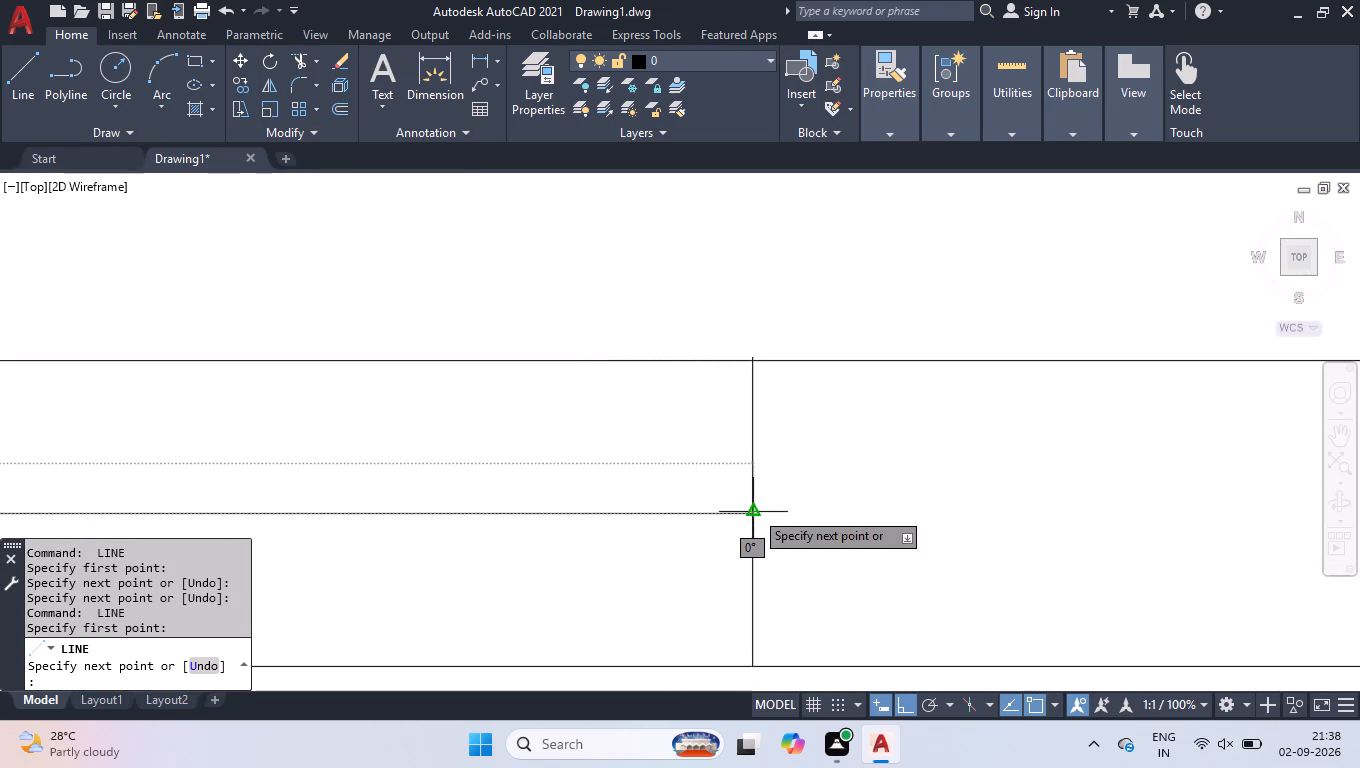
left_click(754, 511)
key("space")
Draw a centre line about 3'-10" long between the two opening lines in the kitchen wall below the sink.
scroll(824, 534, "down", 7)
scroll(1201, 413, "up", 3)
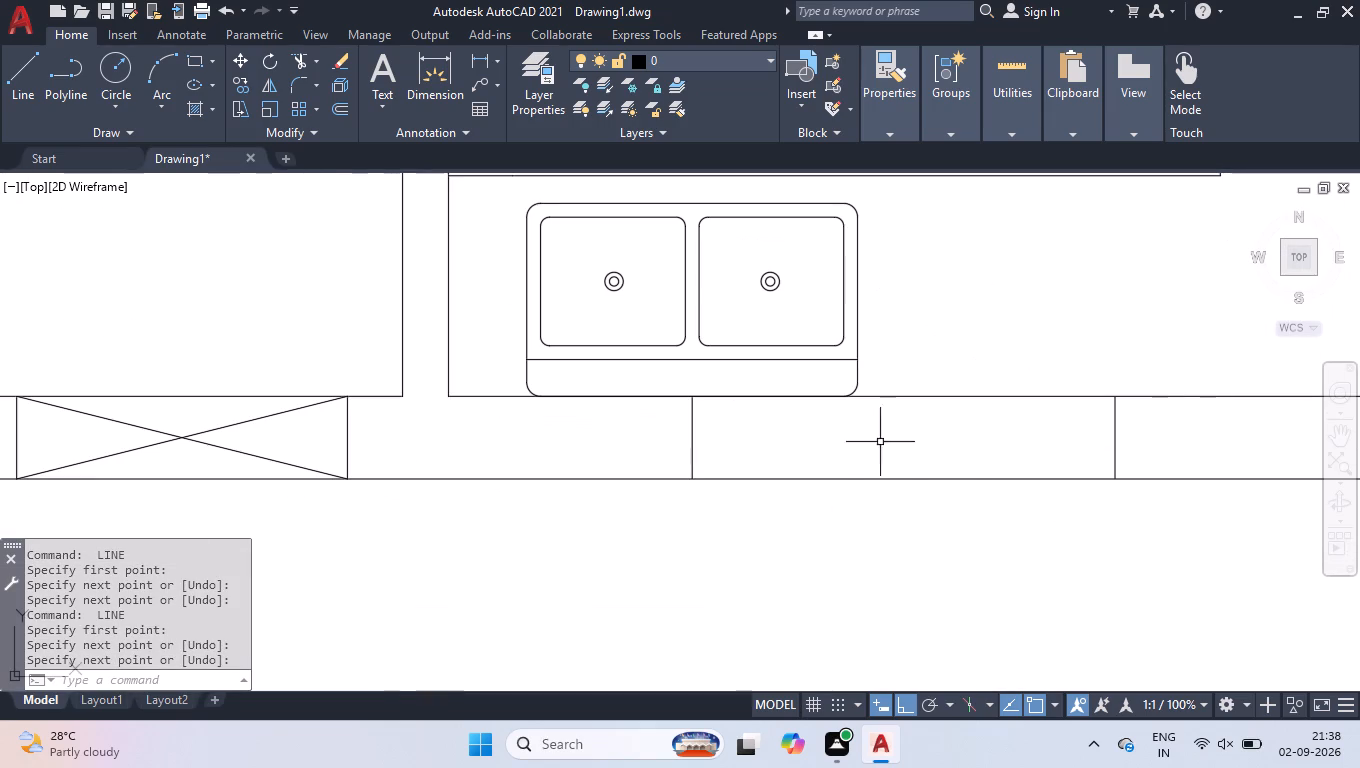
key("space")
left_click(692, 440)
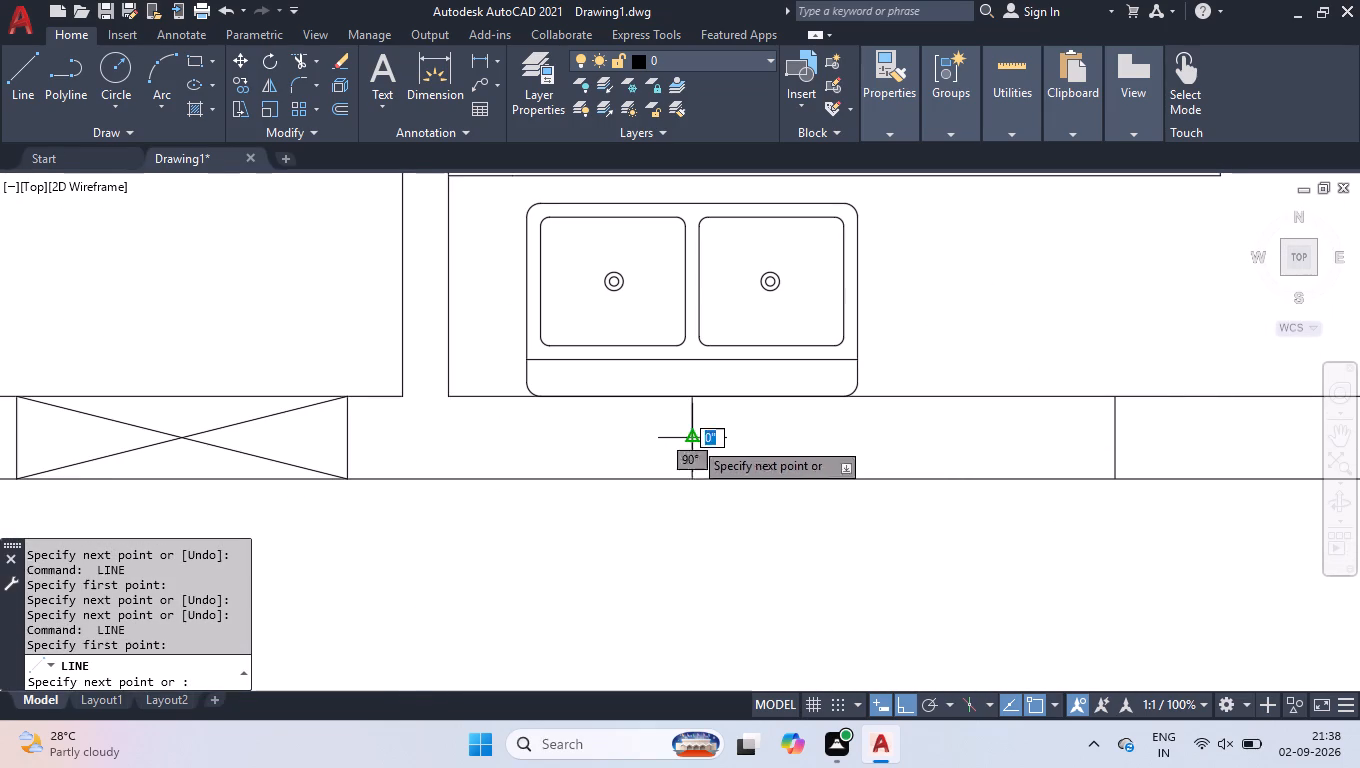
left_click(1116, 438)
key("space")
Draw a centre line between the midpoints of the two opening lines in the kitchen's outer wall beside the stove.
scroll(1073, 492, "down", 4)
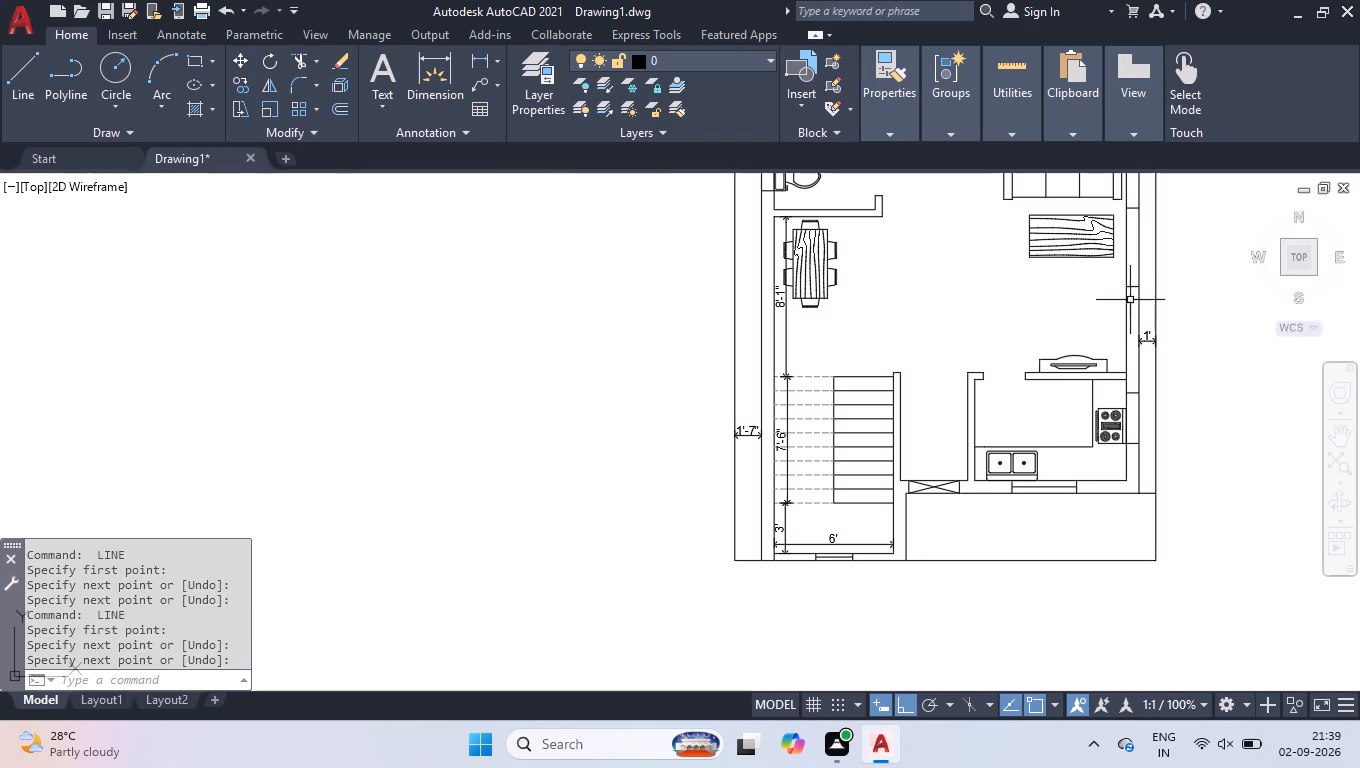
scroll(1154, 396, "up", 2)
scroll(1079, 468, "up", 2)
key("space")
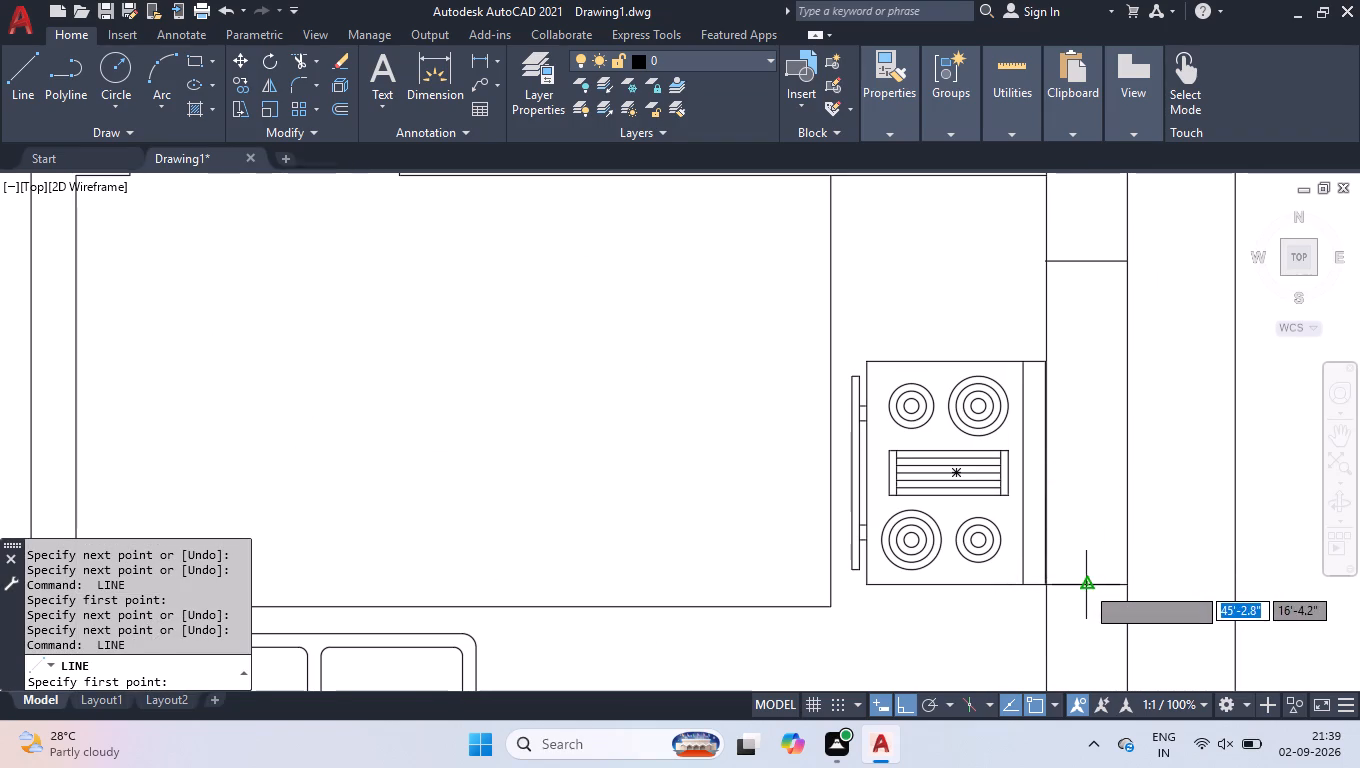
left_click(1085, 585)
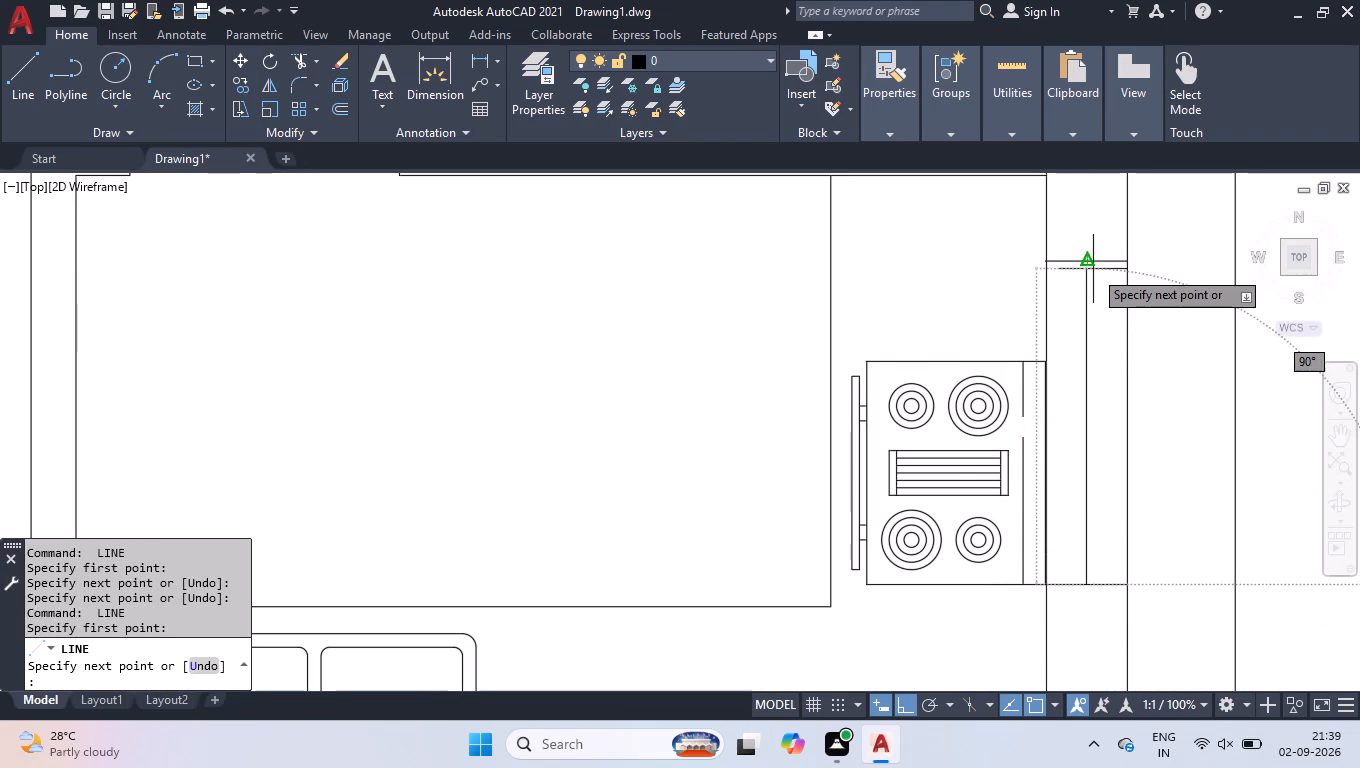
left_click(1088, 261)
key("space")
Draw a centre line about 4'-8" long between the two opening lines in the living room's outer wall beside the coffee table.
scroll(1088, 423, "down", 2)
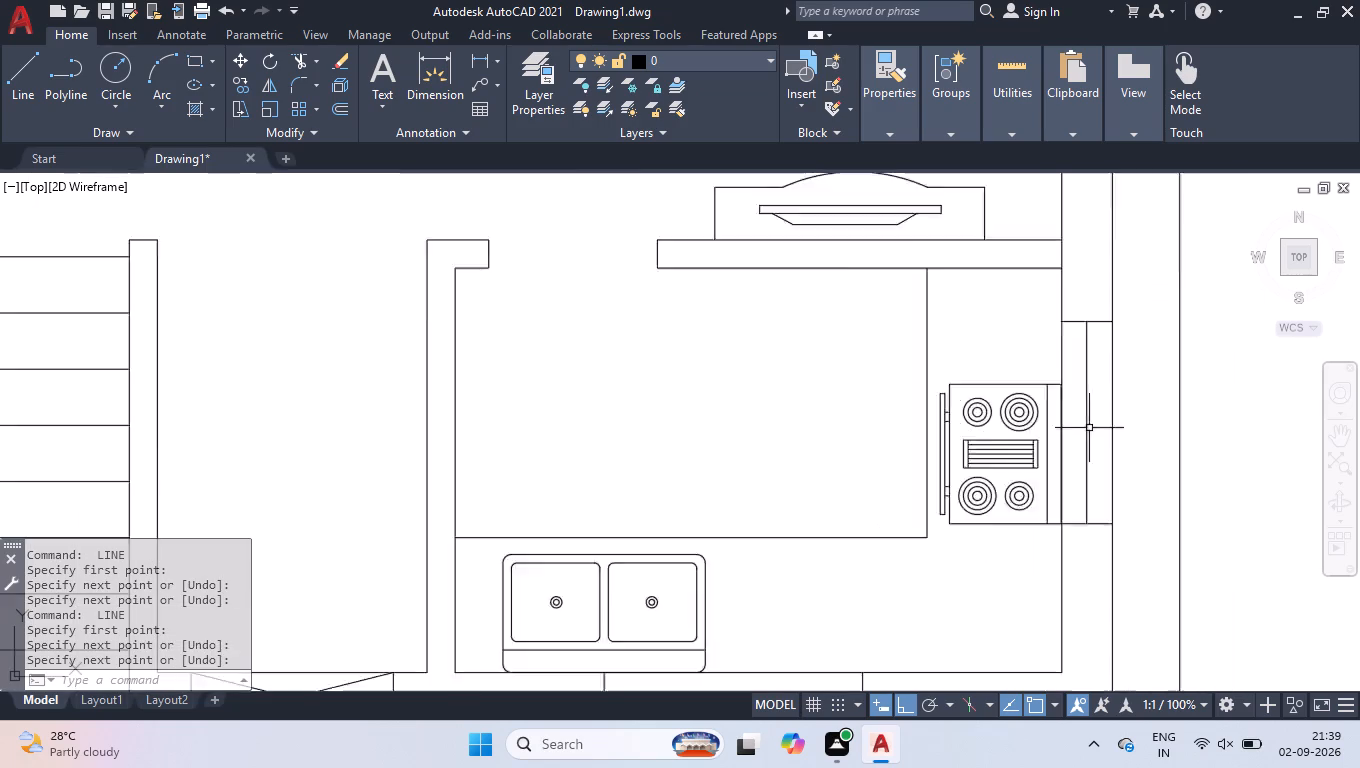
scroll(1089, 428, "down", 3)
scroll(1098, 310, "up", 3)
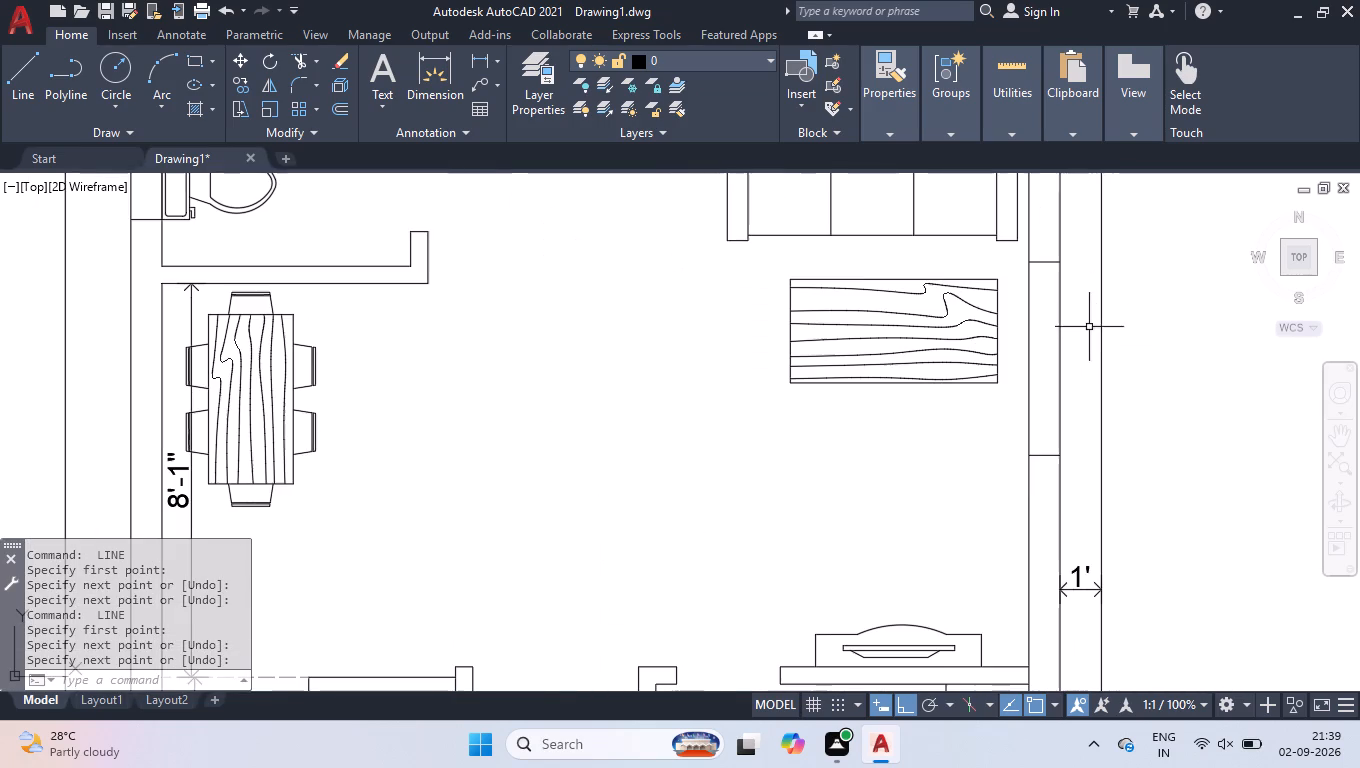
scroll(1071, 317, "up", 1)
key("space")
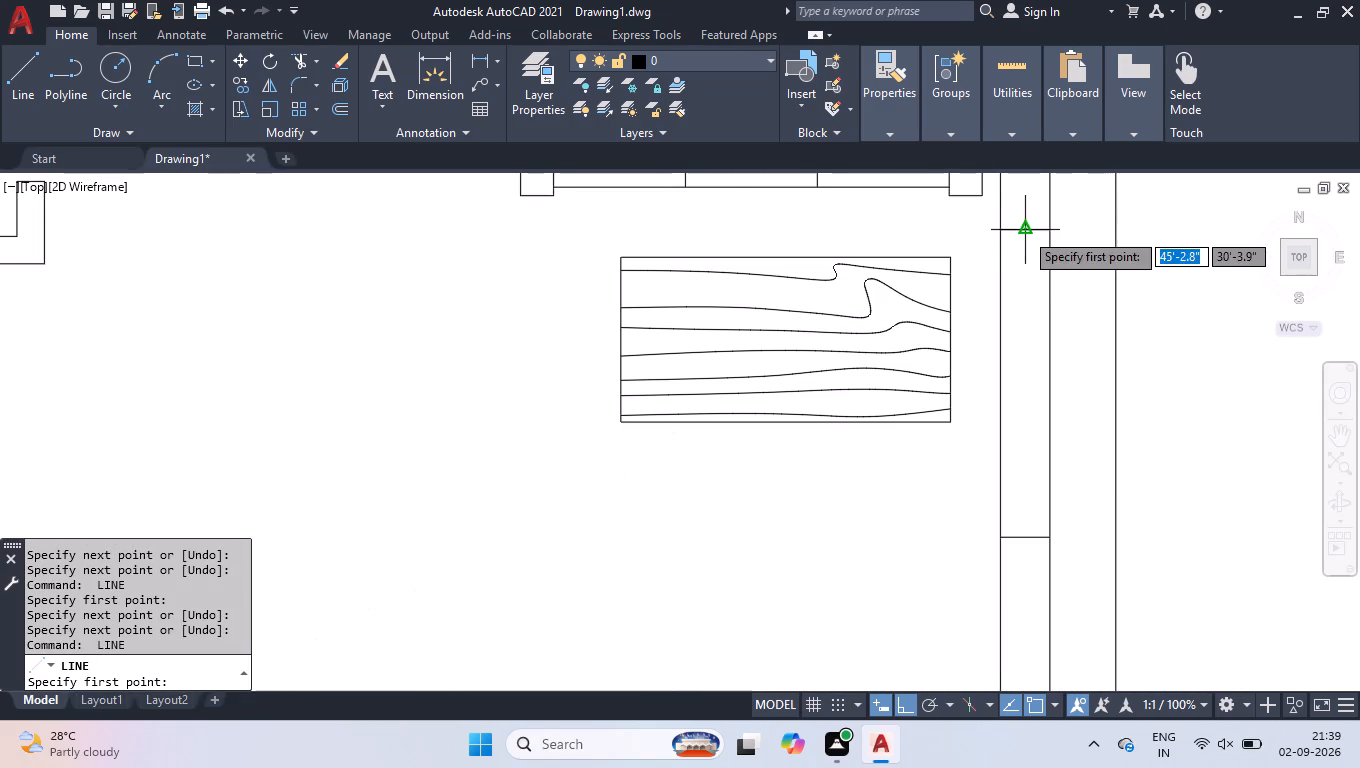
left_click(1025, 231)
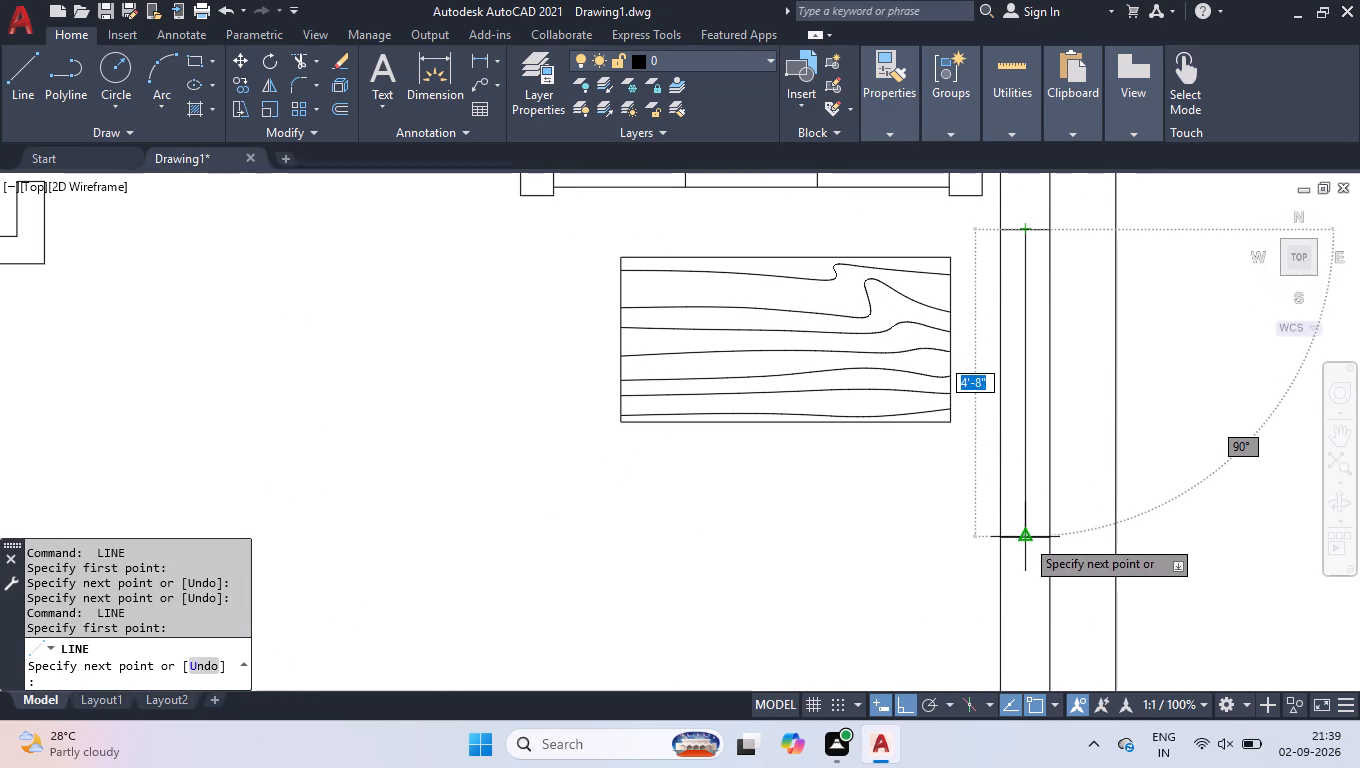
left_click(1025, 538)
key("space")
Draw a centre line about 4'-3.5" long between the two window opening lines in the right bedroom's outer wall.
scroll(1028, 537, "down", 3)
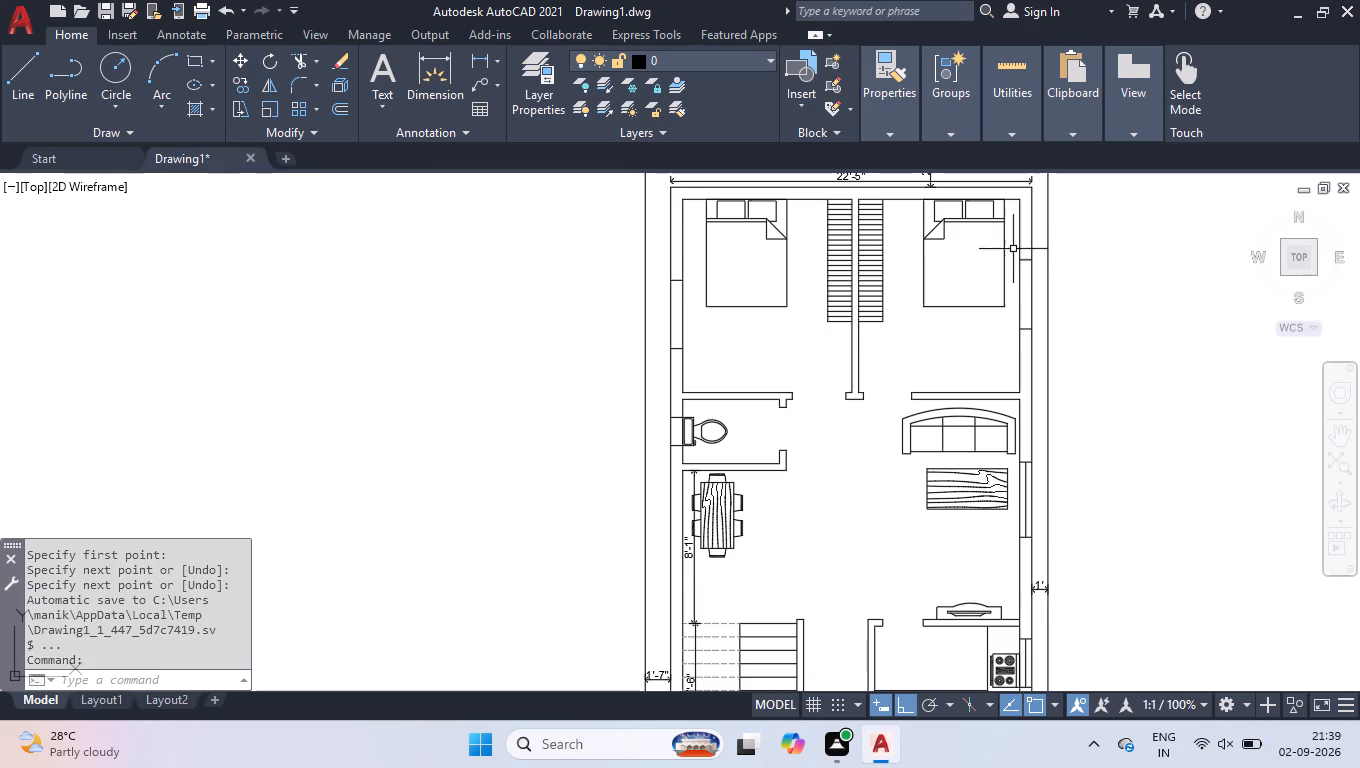
scroll(1021, 236, "up", 3)
key("space")
left_click(1019, 335)
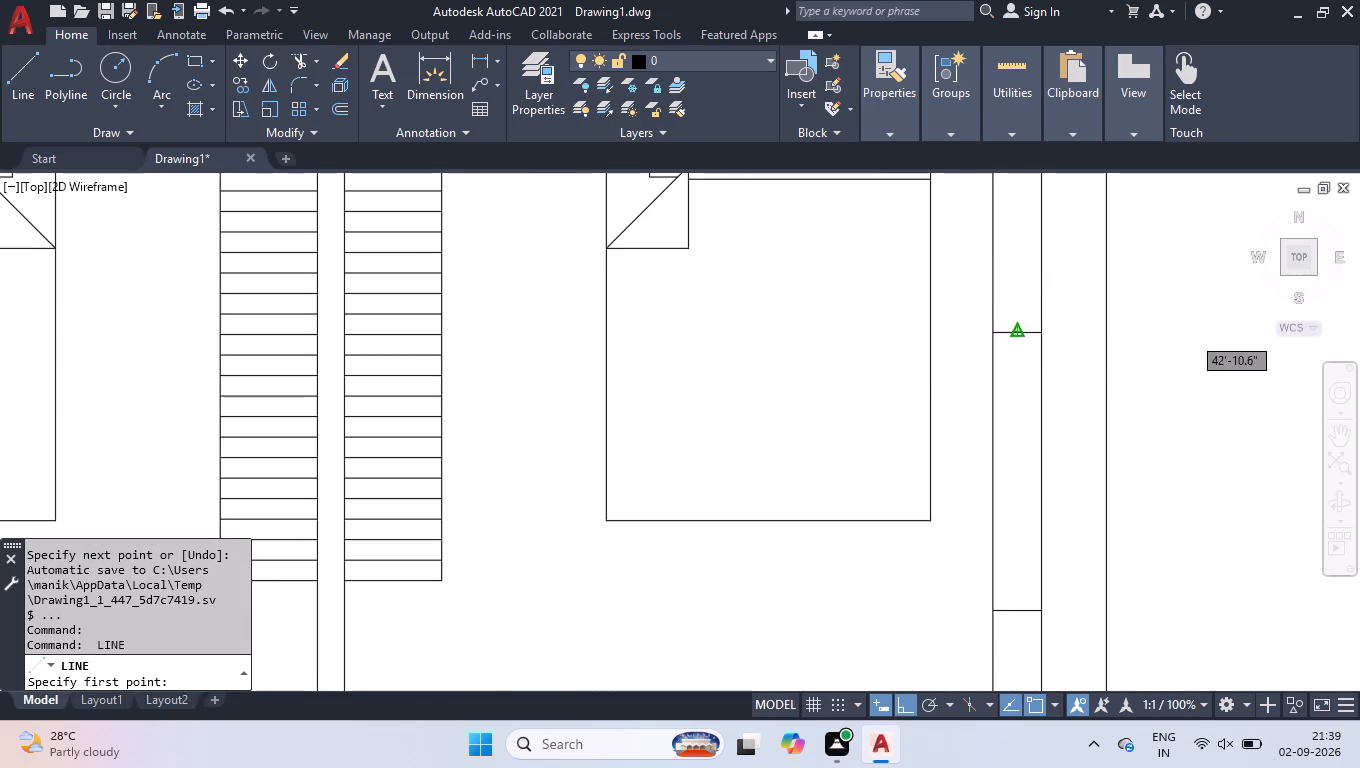
left_click(1014, 609)
key("space")
Draw a centre line between the midpoints of the two window opening lines in the left bedroom's outer wall.
scroll(1065, 519, "down", 2)
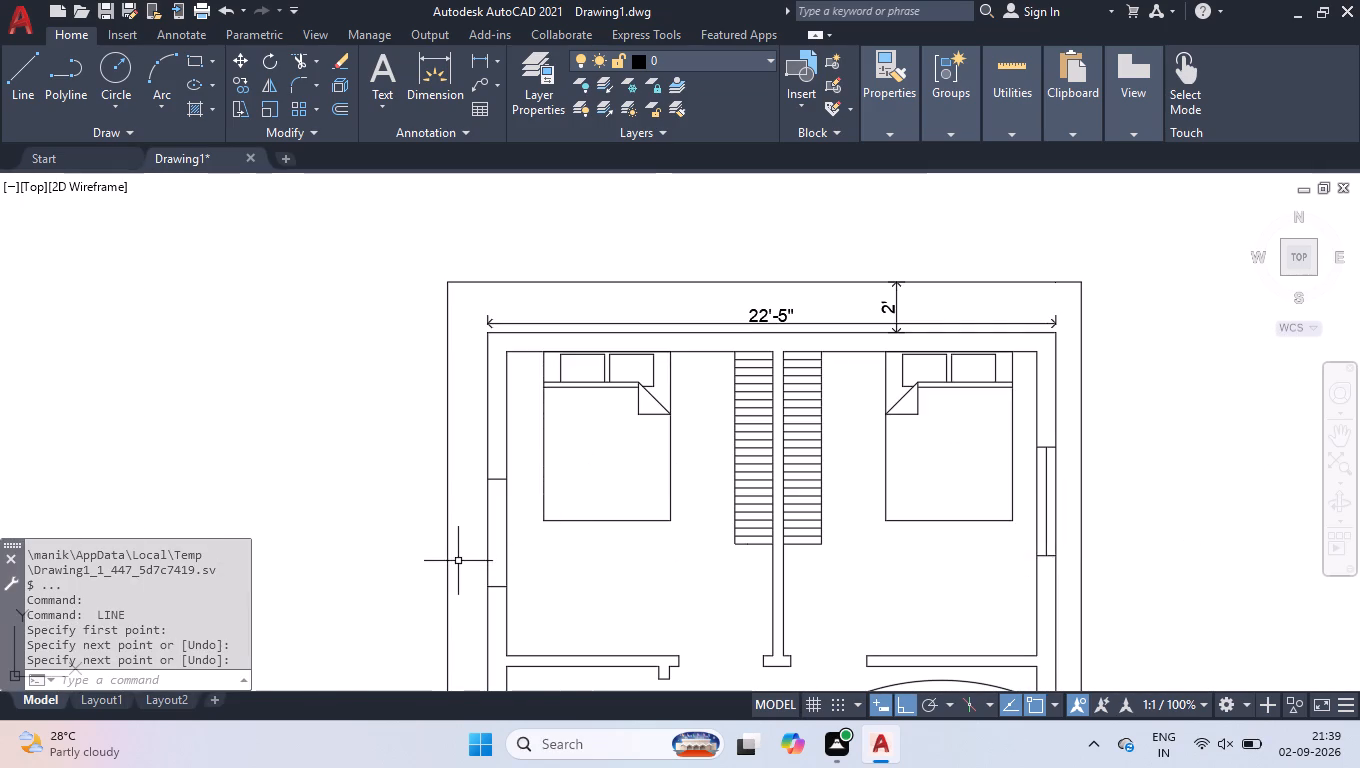
scroll(458, 561, "up", 2)
key("space")
left_click(553, 632)
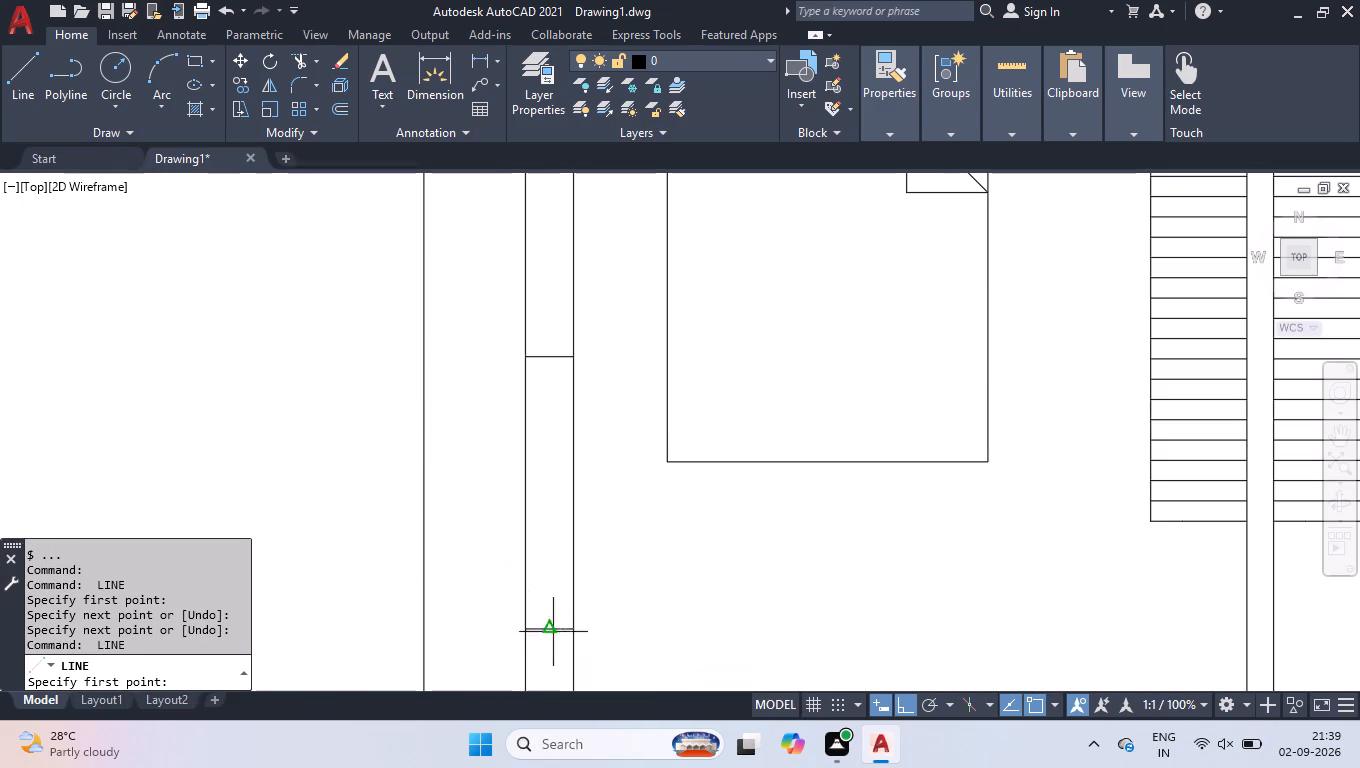
left_click(553, 356)
key("space")
Draw a centre line between the midpoints of the two opening lines in the toilet's outer wall behind the cistern.
scroll(651, 406, "down", 3)
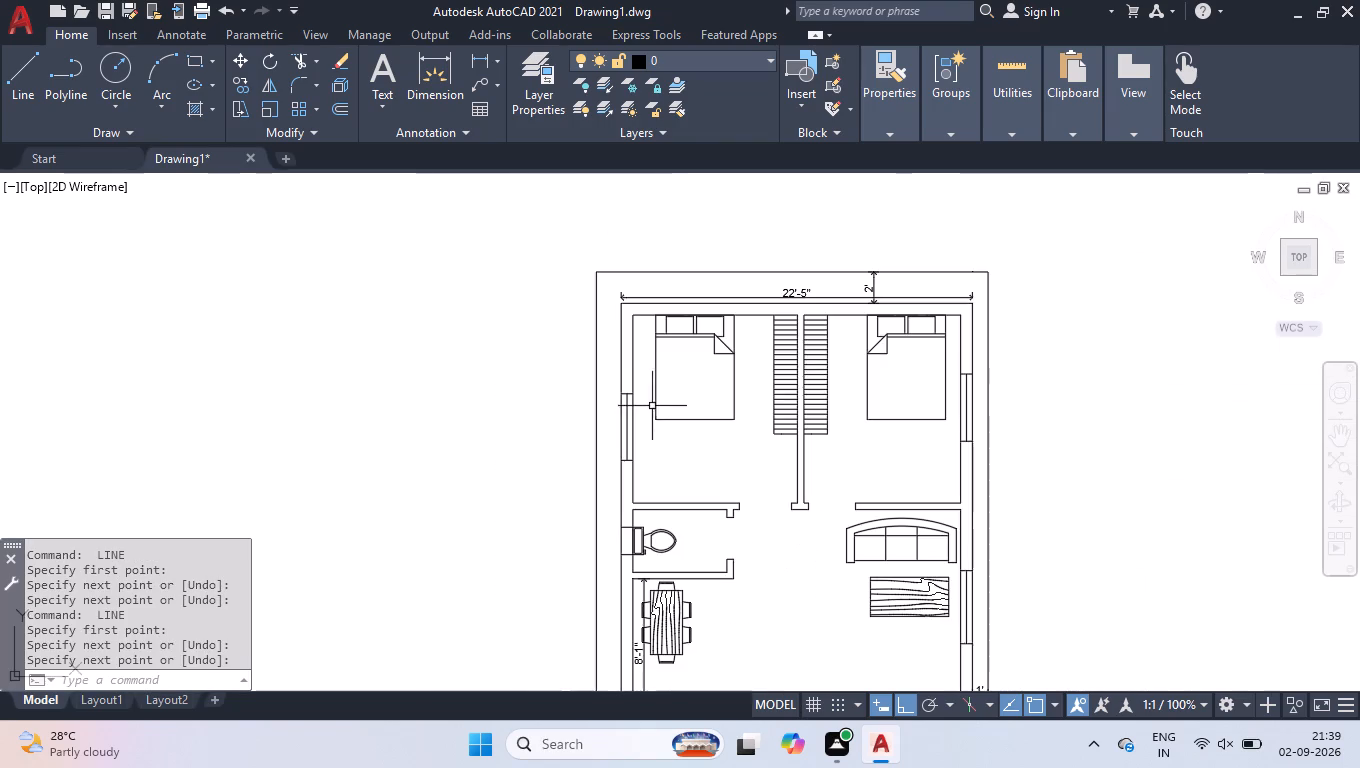
scroll(710, 409, "down", 1)
scroll(625, 489, "up", 3)
scroll(736, 528, "up", 1)
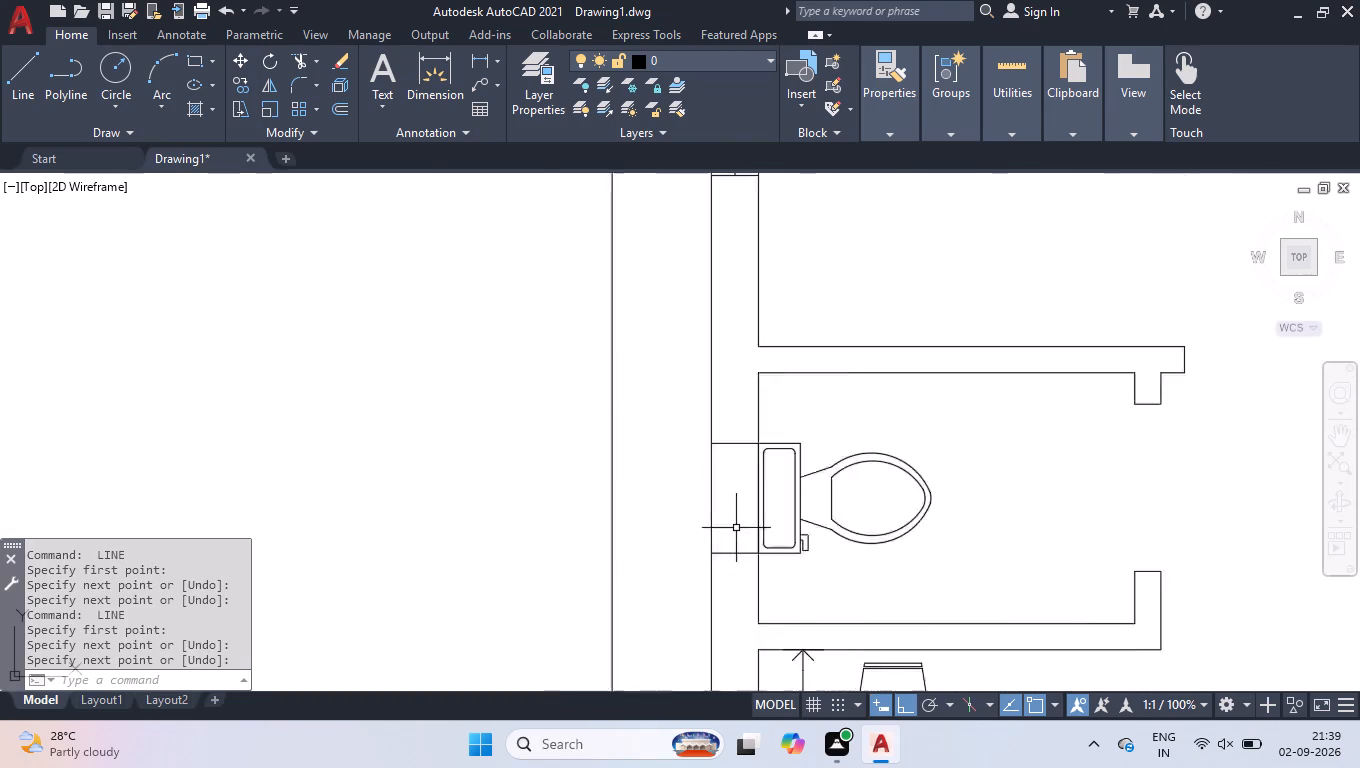
scroll(736, 528, "up", 2)
key("space")
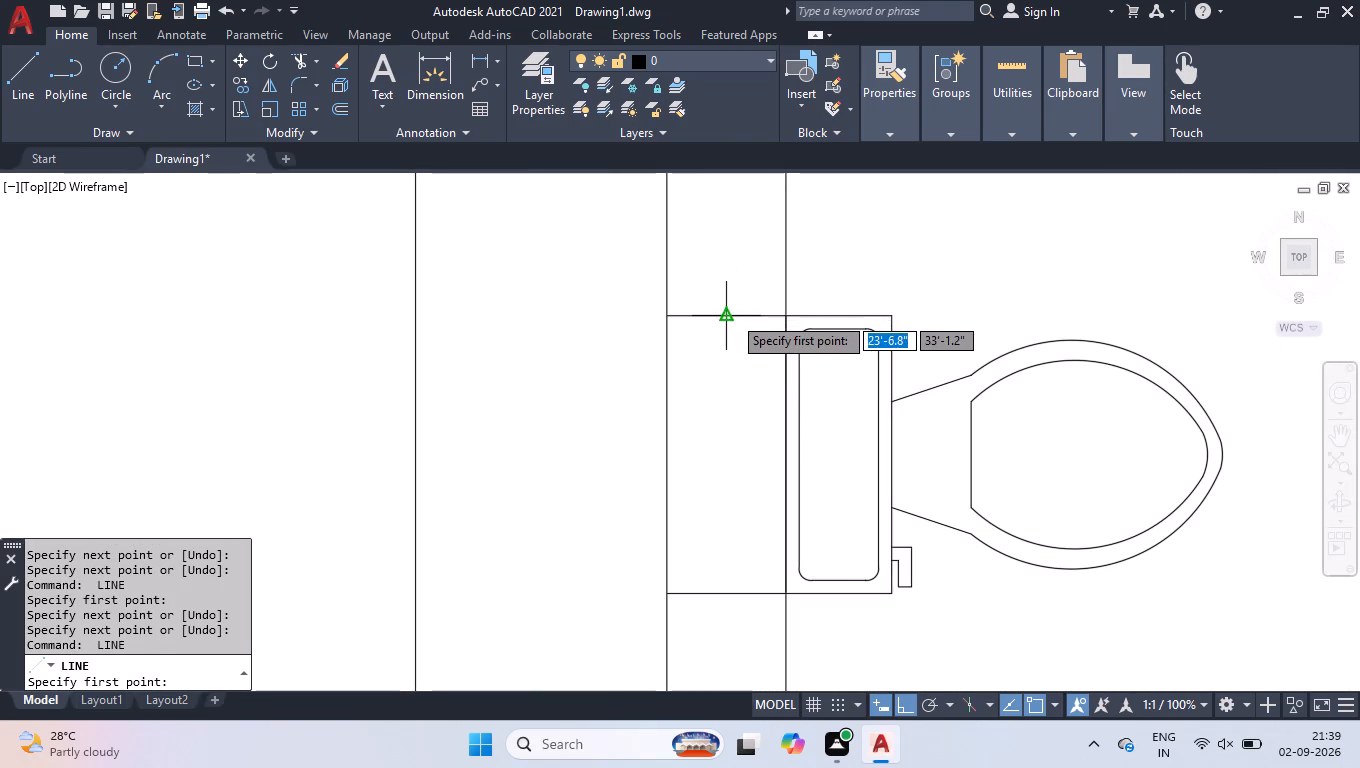
left_click(732, 316)
left_click(728, 591)
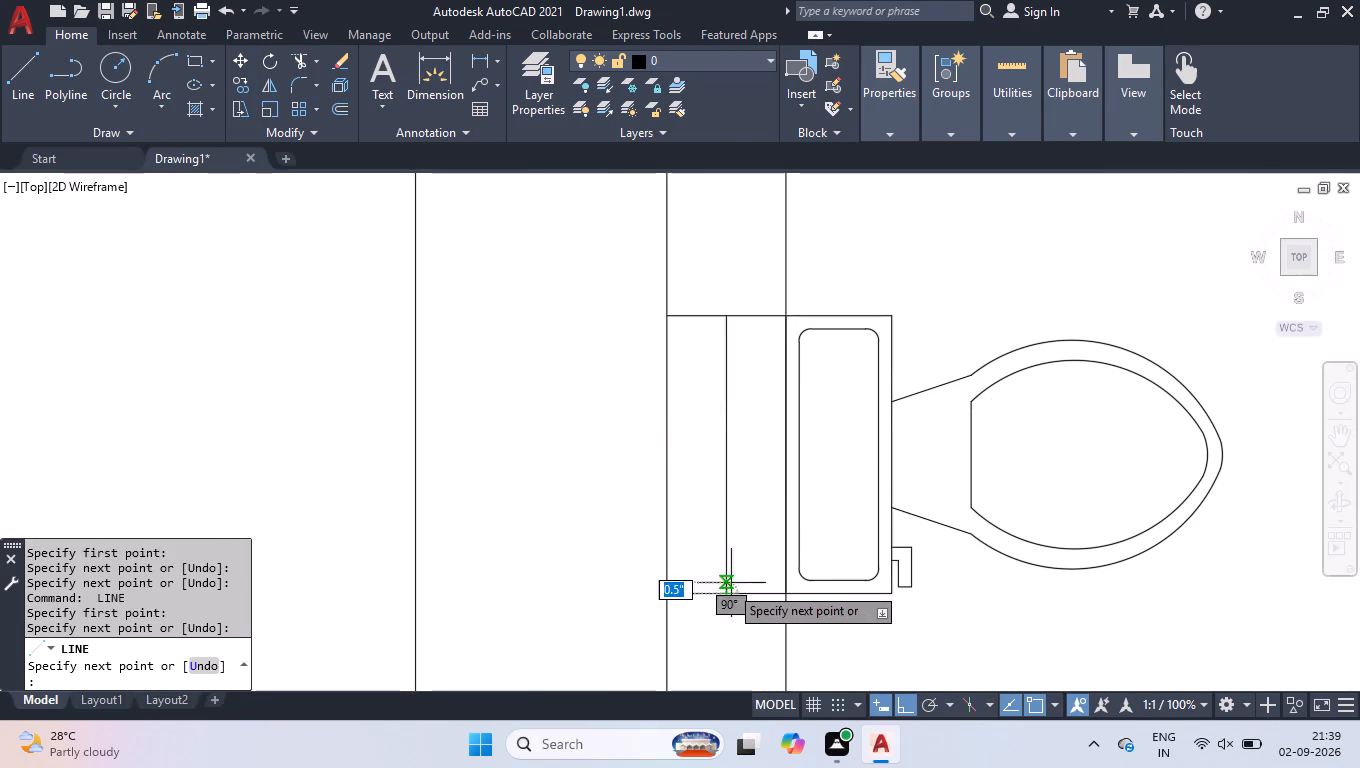
key("space")
Select the complete window symbols in the outer walls of the left bedroom and the toilet.
scroll(903, 343, "down", 4)
scroll(914, 439, "down", 1)
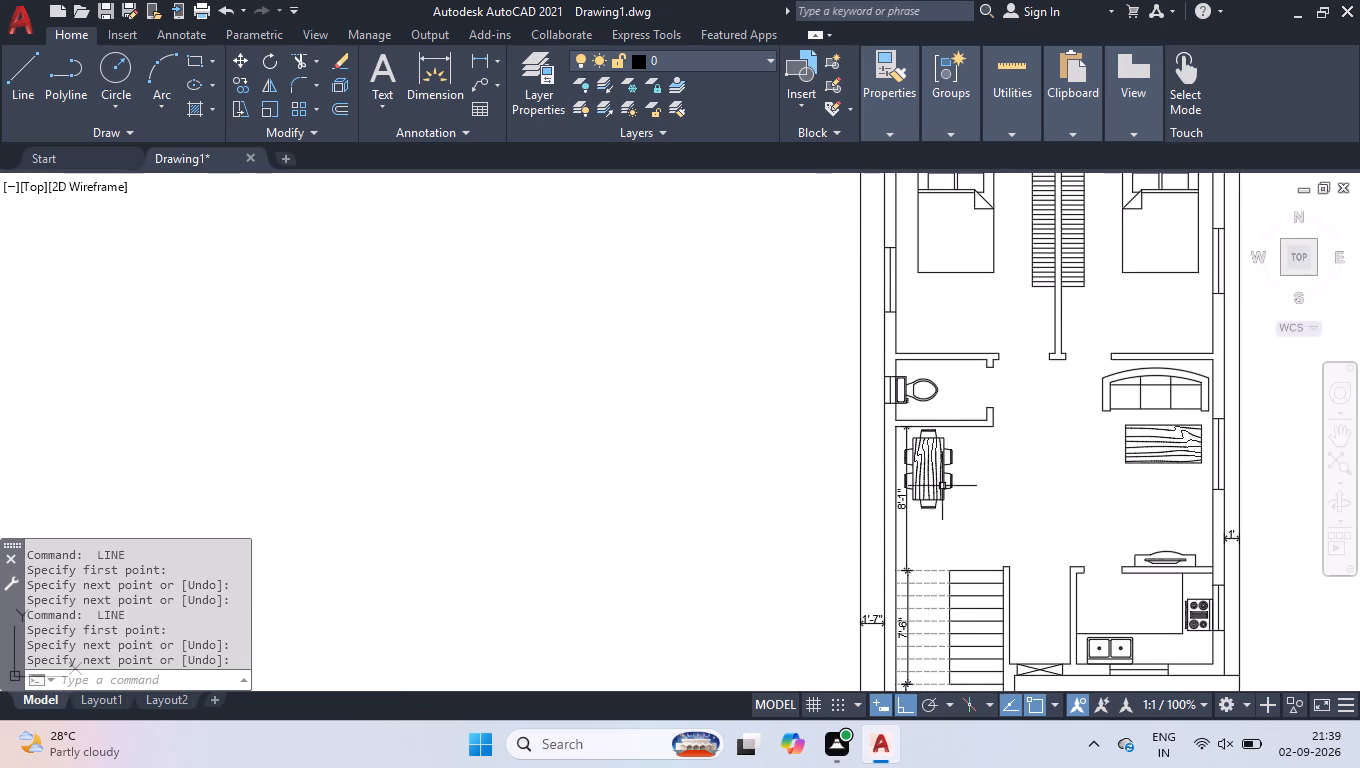
scroll(939, 464, "down", 1)
scroll(920, 630, "up", 3)
scroll(800, 375, "down", 3)
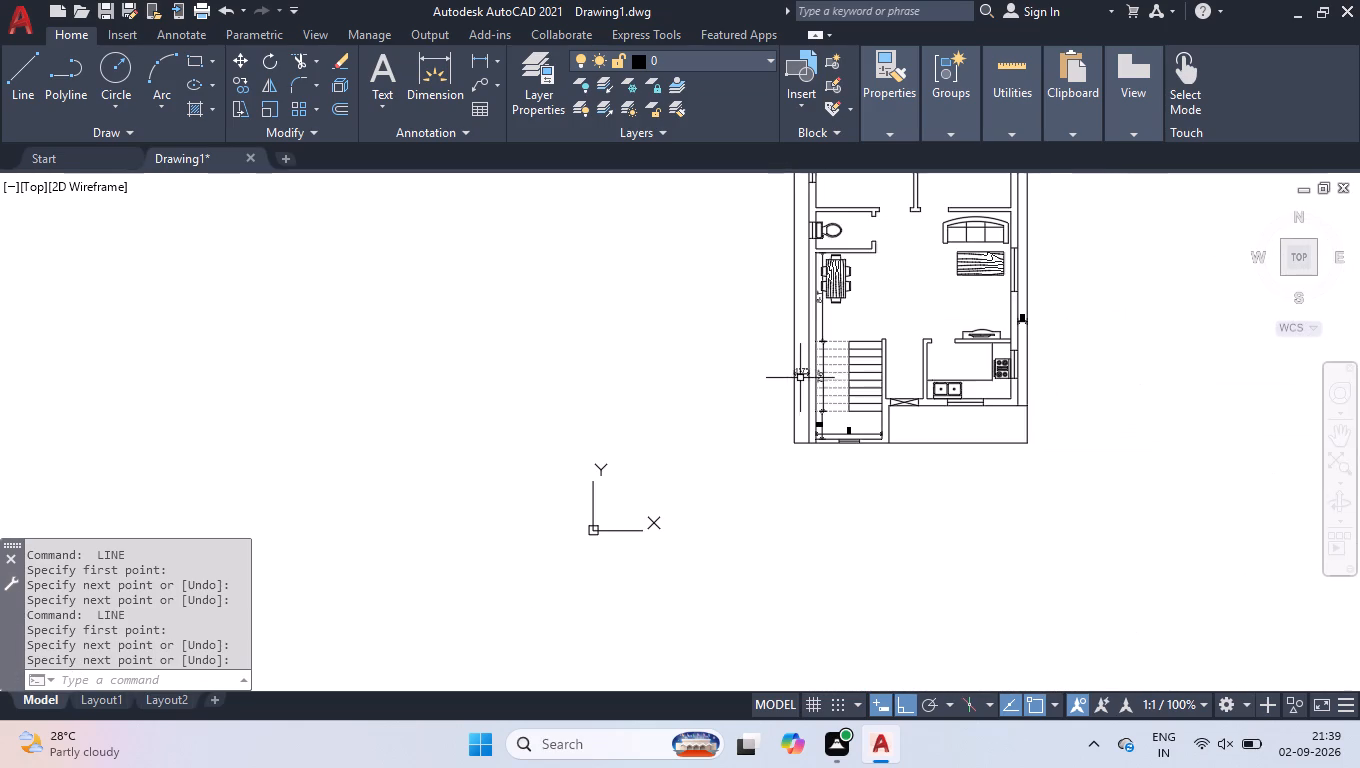
scroll(827, 279, "down", 1)
scroll(816, 184, "up", 4)
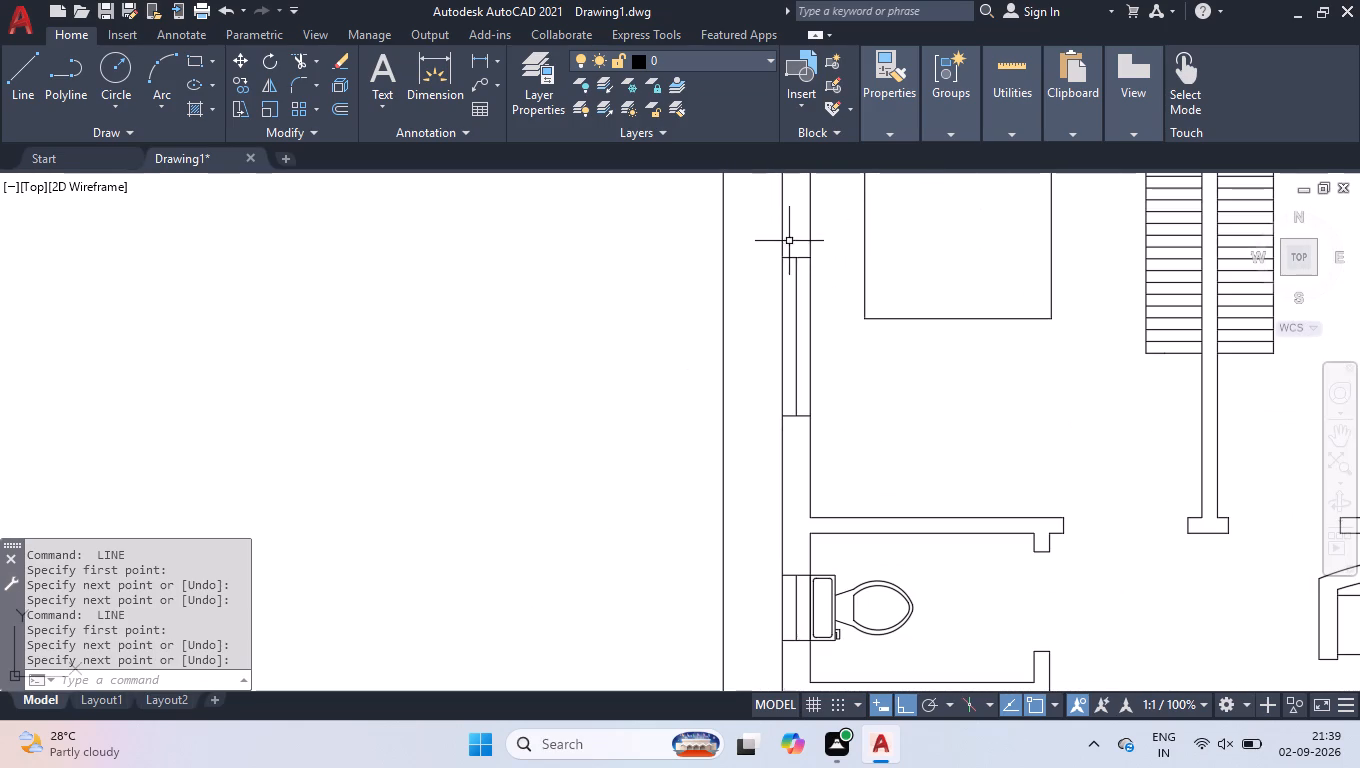
left_click(771, 246)
left_click(839, 469)
scroll(786, 652, "up", 2)
left_click(752, 413)
left_click(885, 655)
Add the window symbol in the front wall below the staircase to the selection.
scroll(885, 364, "down", 1)
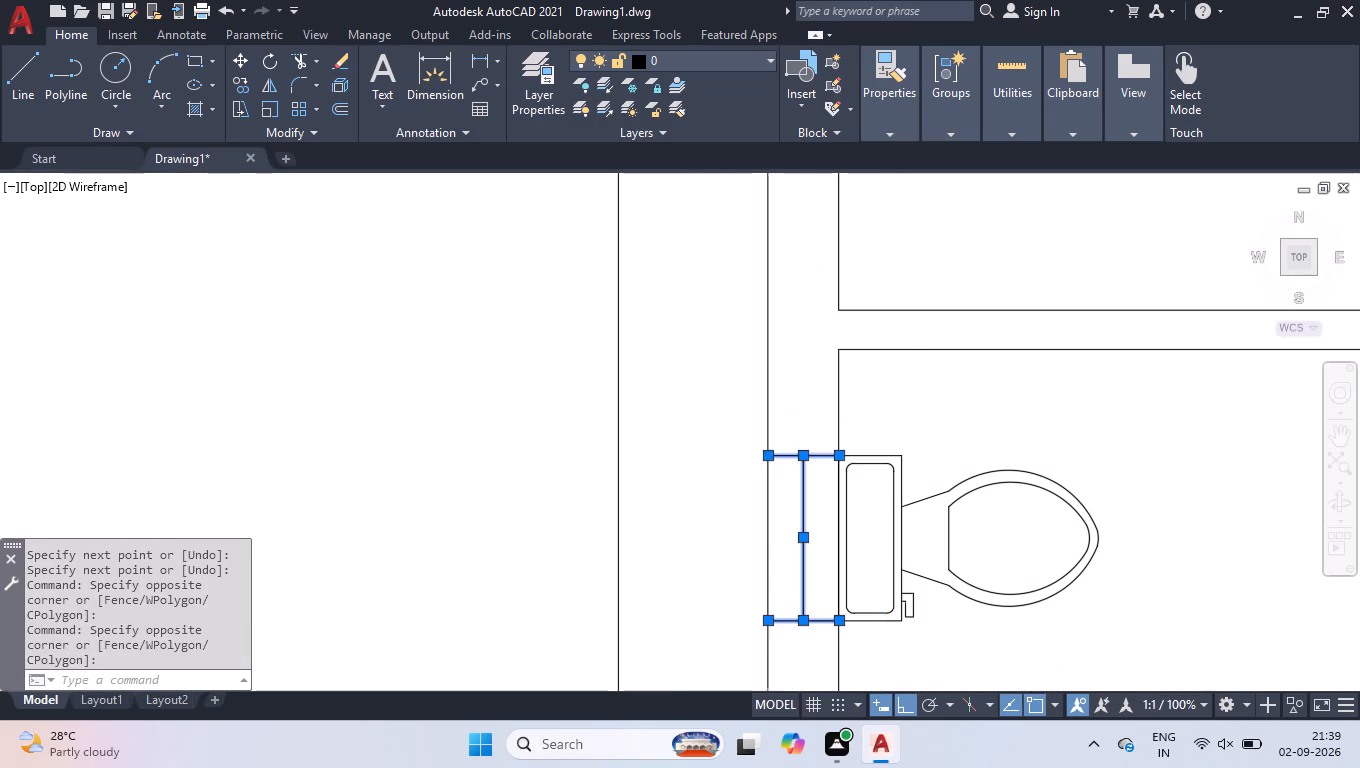
scroll(885, 364, "down", 3)
scroll(977, 527, "down", 1)
scroll(950, 662, "up", 3)
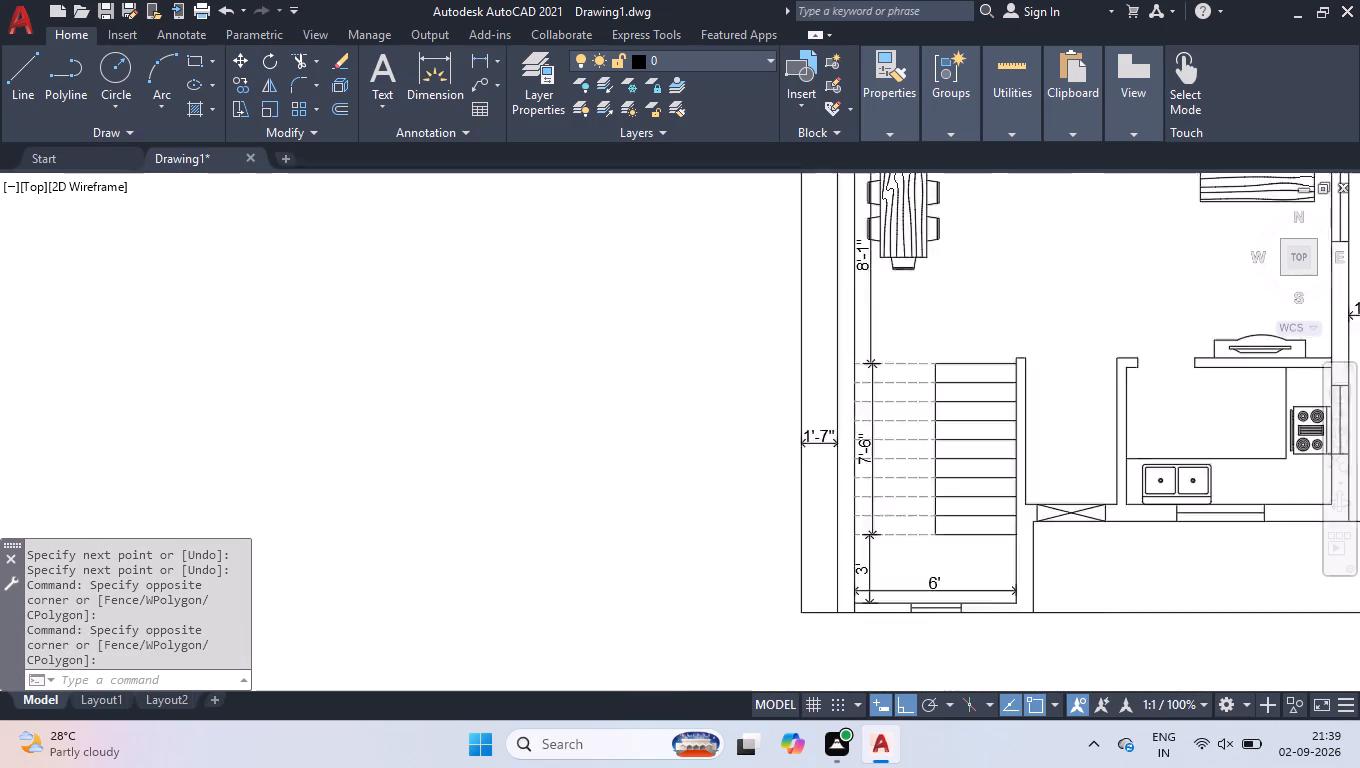
scroll(952, 662, "up", 2)
left_click(723, 412)
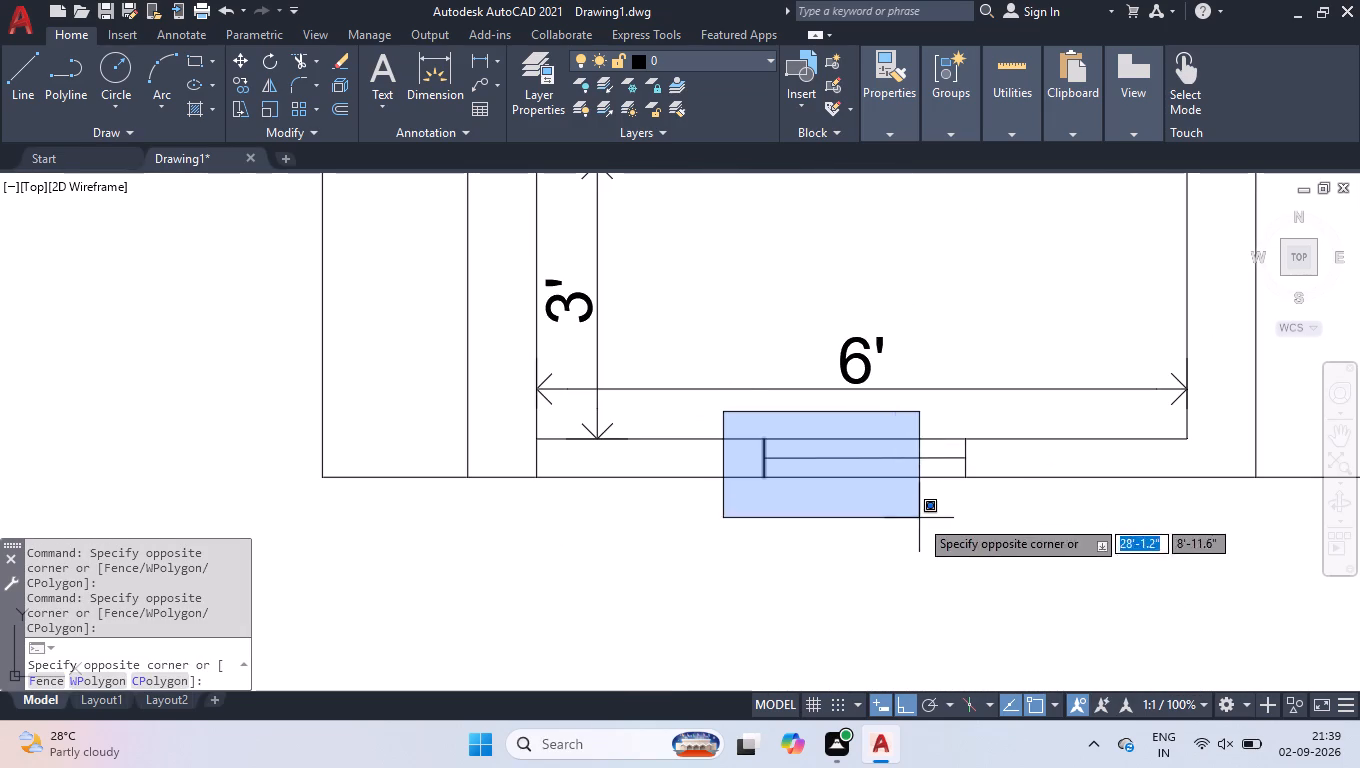
left_click(1005, 548)
Add the two kitchen window symbols, below the sink and beside the stove, to the selection.
scroll(952, 581, "down", 3)
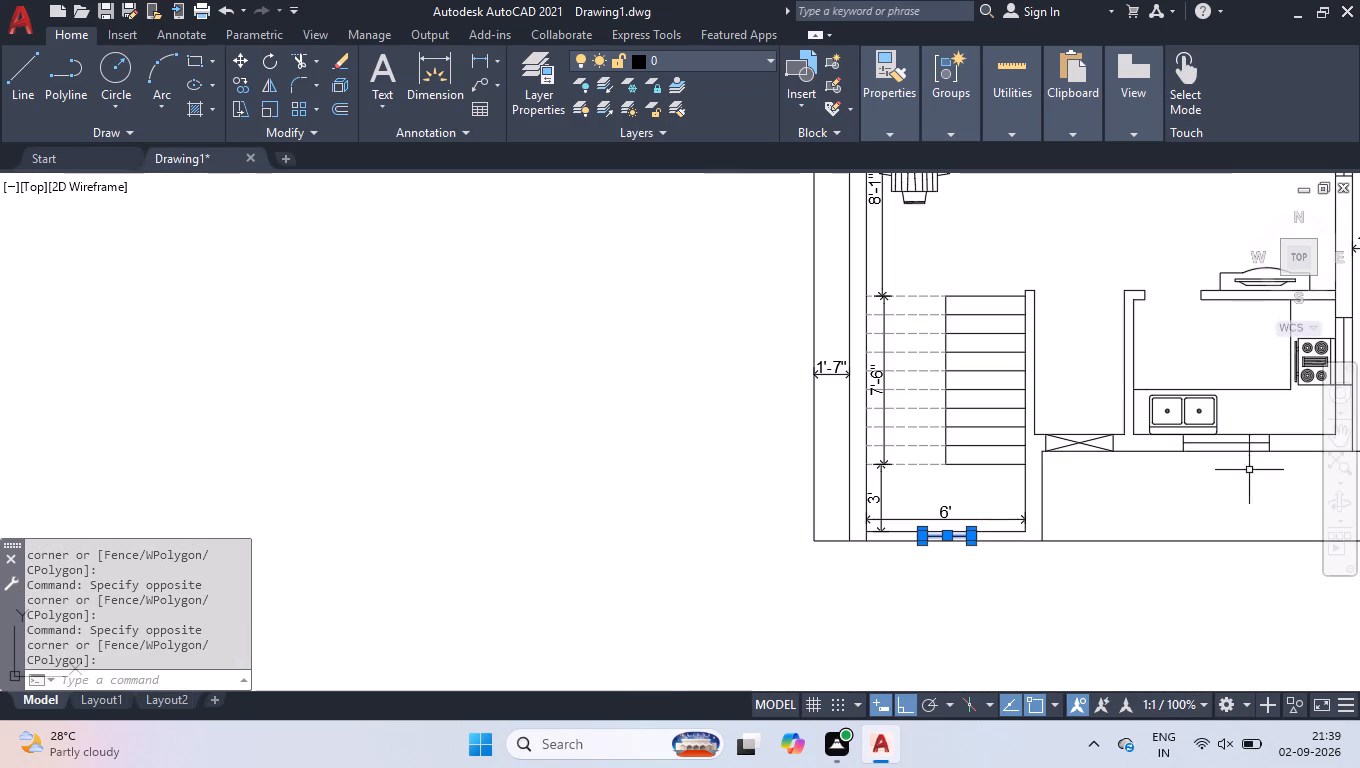
scroll(1285, 435, "up", 4)
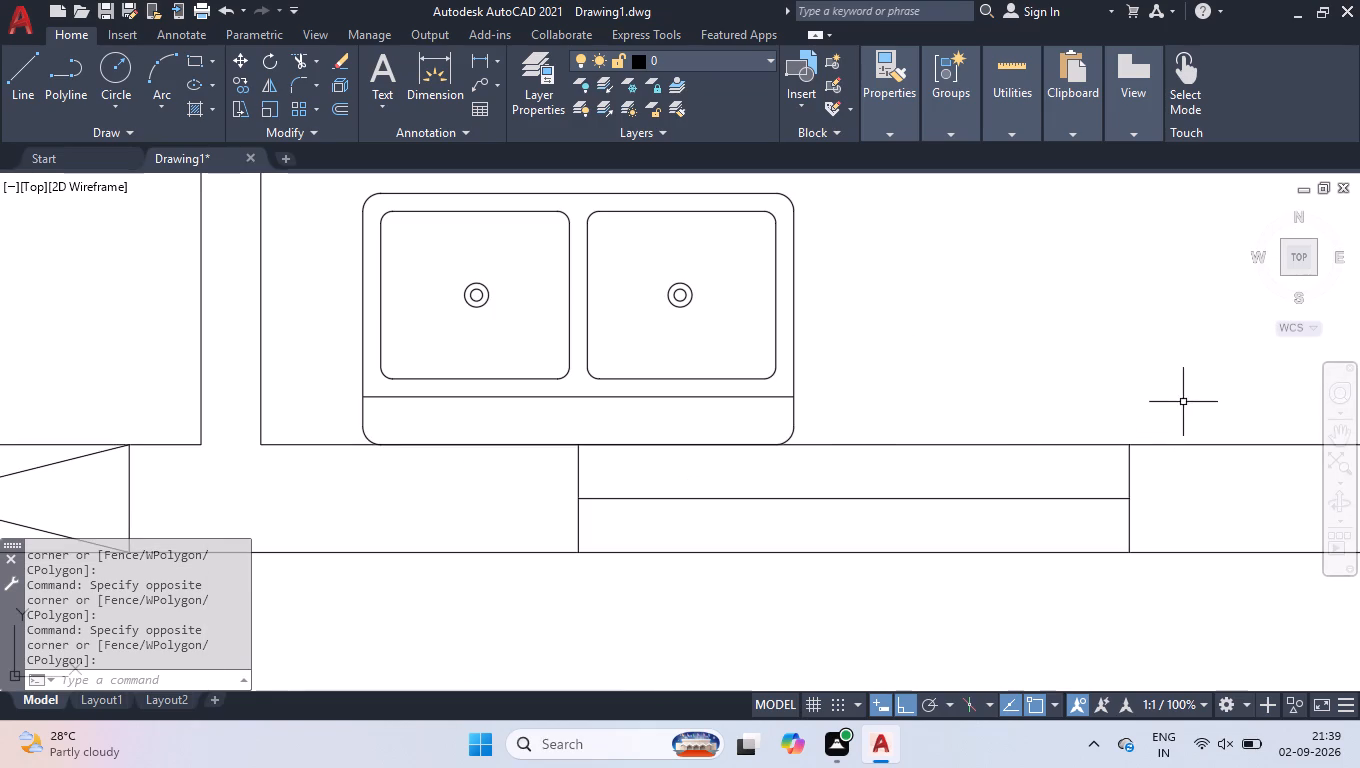
left_click(559, 427)
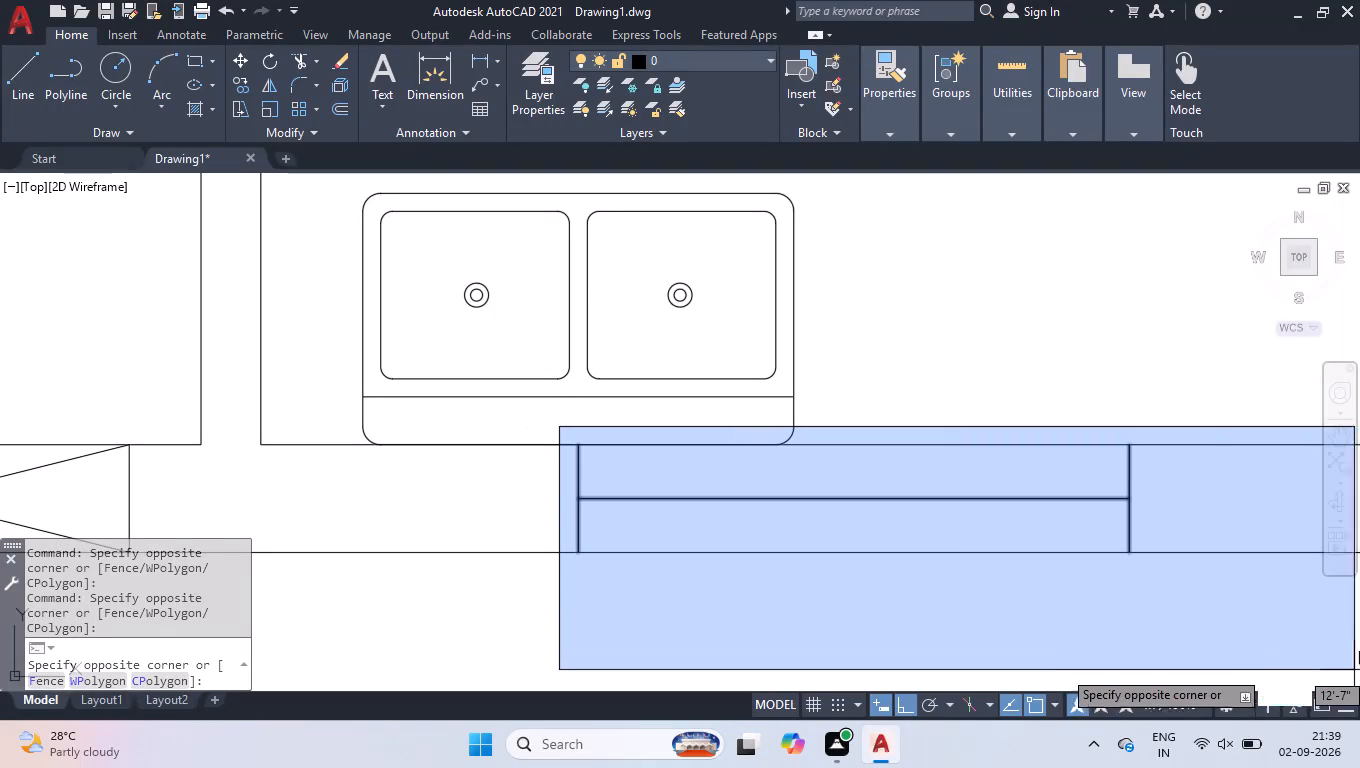
left_click(1170, 622)
scroll(835, 502, "down", 3)
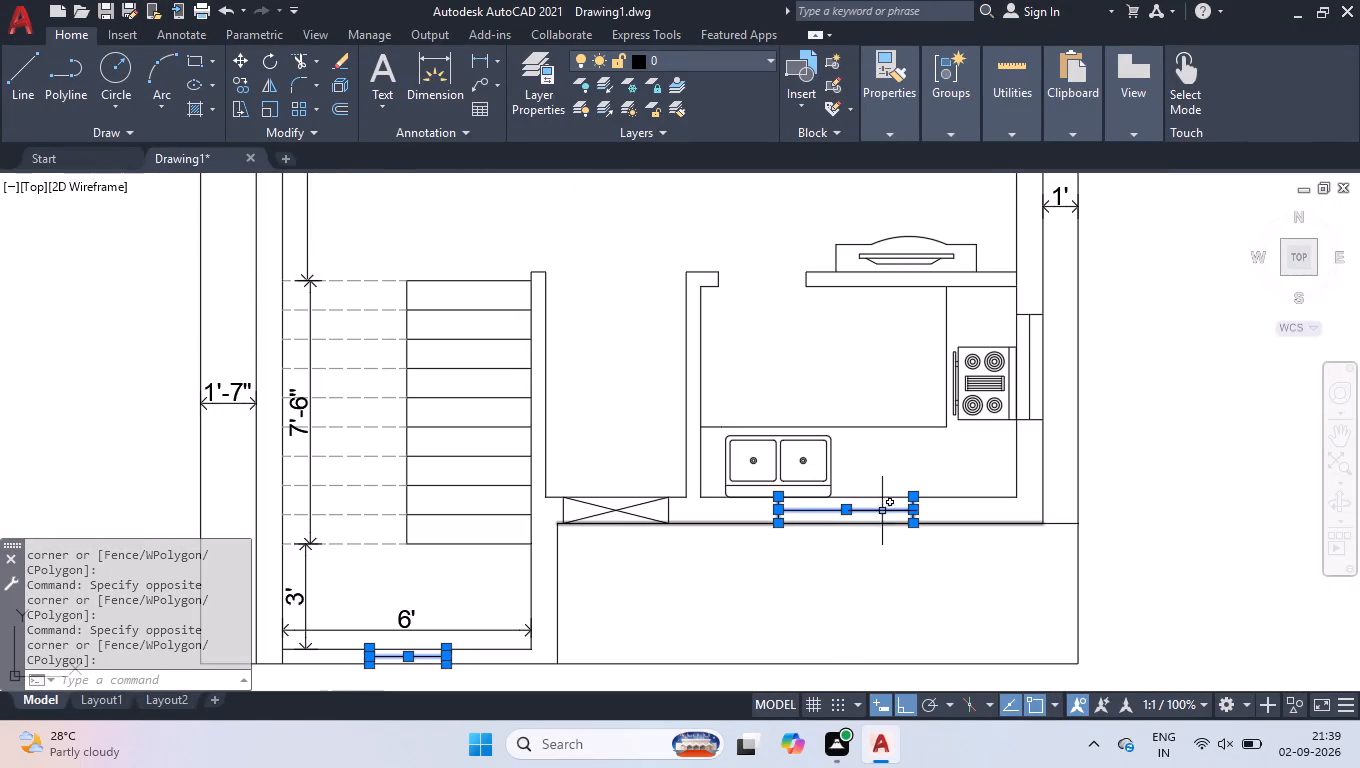
left_click(1008, 306)
left_click(1057, 477)
Add the window symbols in the outer walls of the living room and the right bedroom to the selection.
scroll(1058, 480, "down", 2)
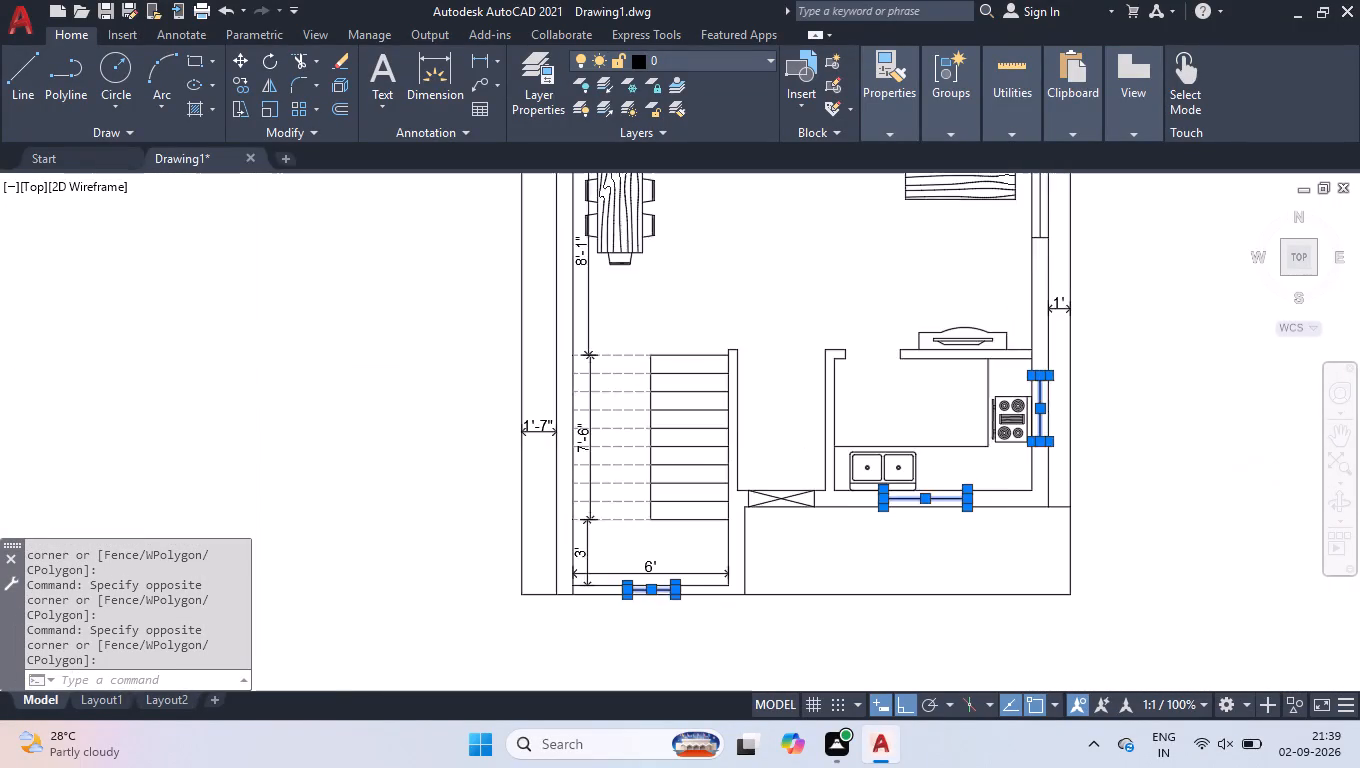
scroll(1045, 275, "up", 3)
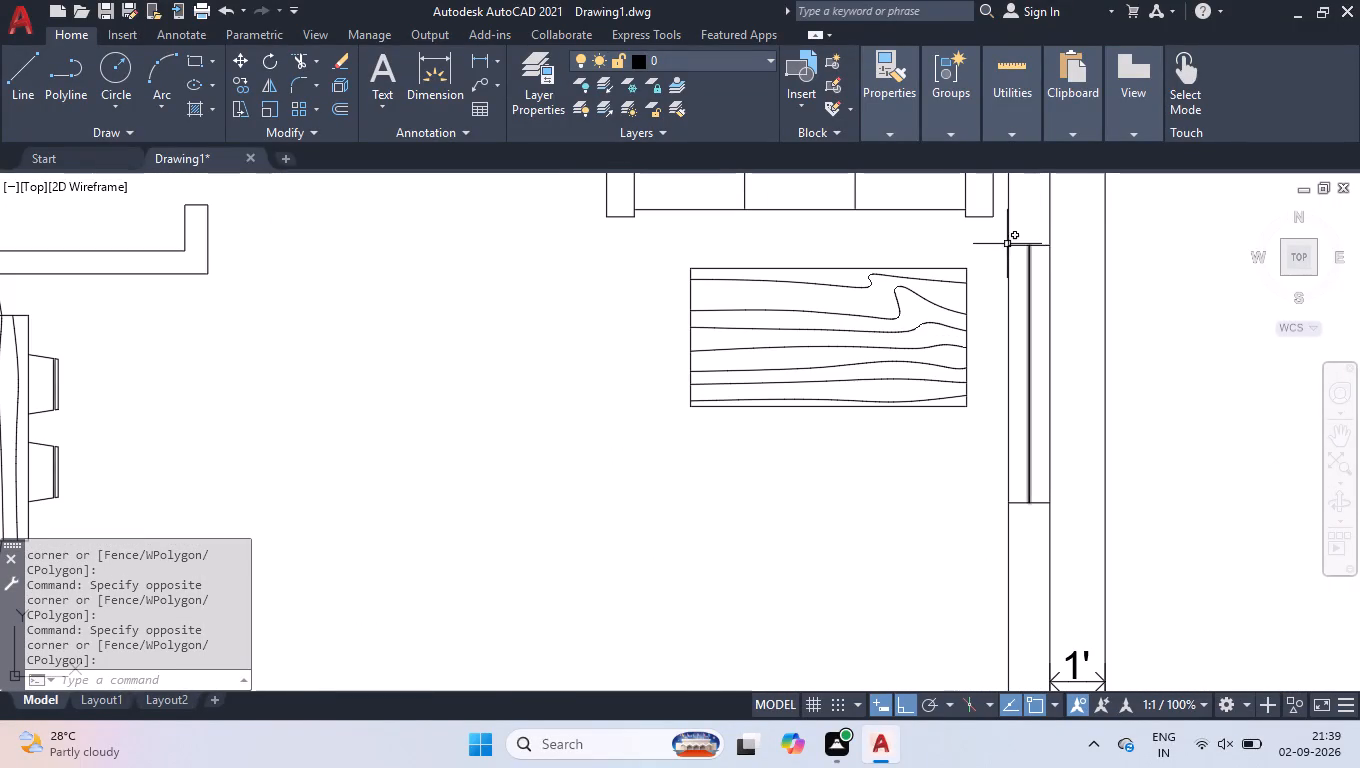
left_click(998, 230)
left_click(1096, 550)
scroll(1098, 535, "down", 2)
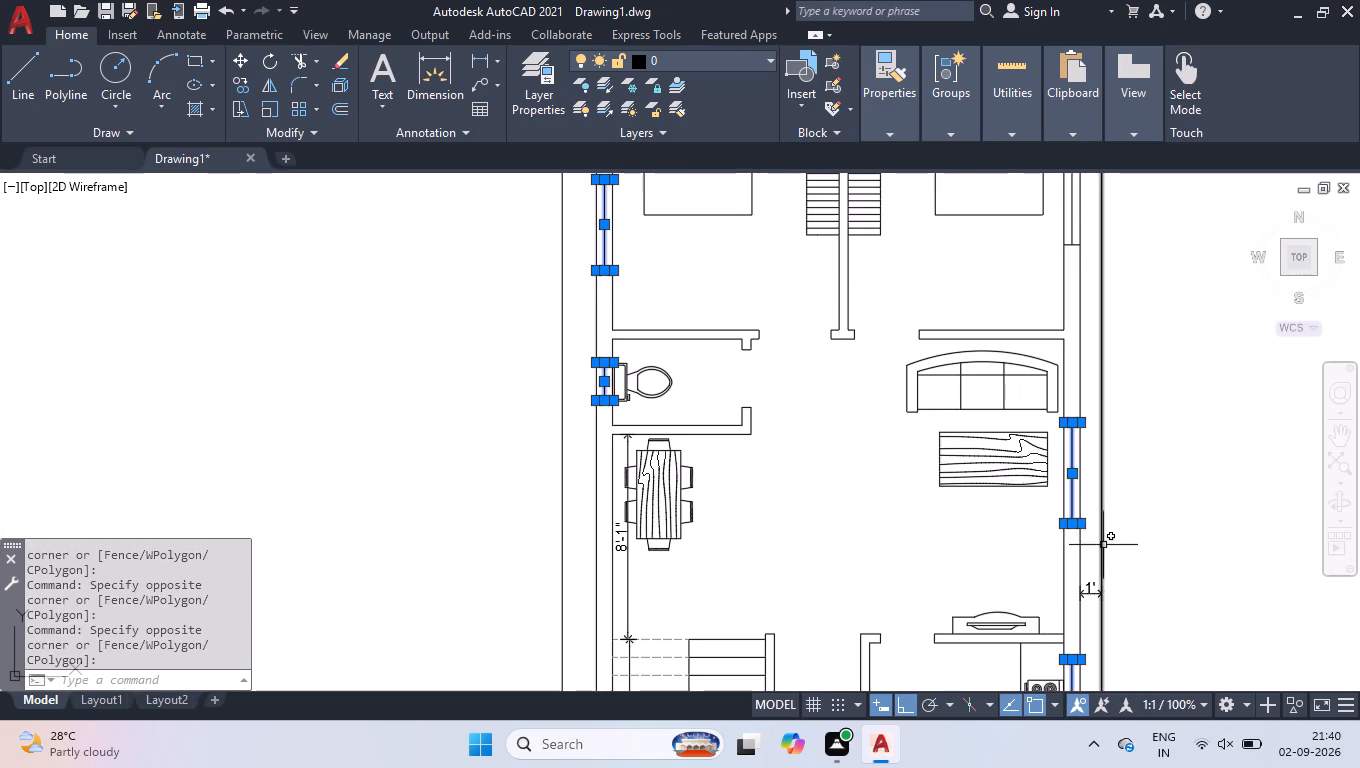
scroll(1110, 540, "down", 1)
scroll(1068, 302, "up", 4)
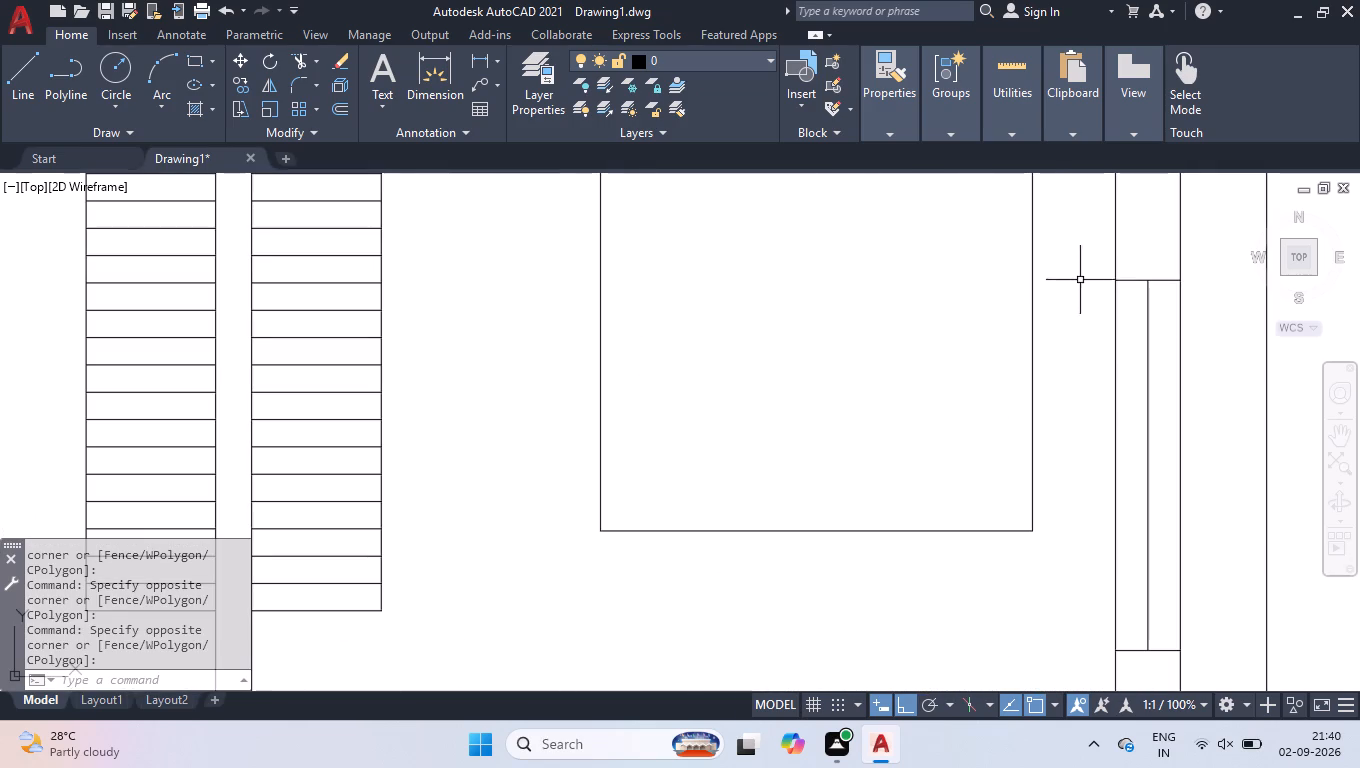
left_click(1093, 261)
left_click(1239, 690)
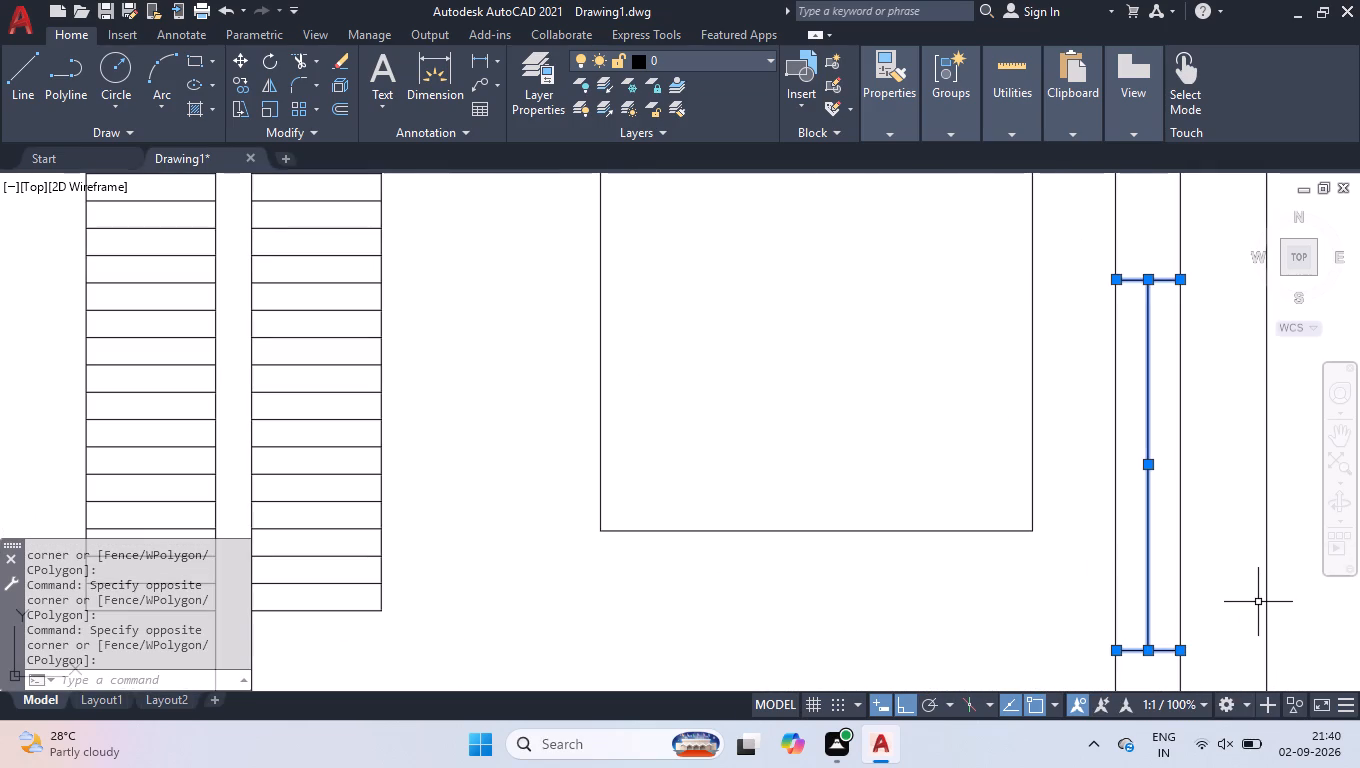
Set the colour of all selected window lines to index colour 172 and clear the selection.
scroll(1041, 384, "down", 1)
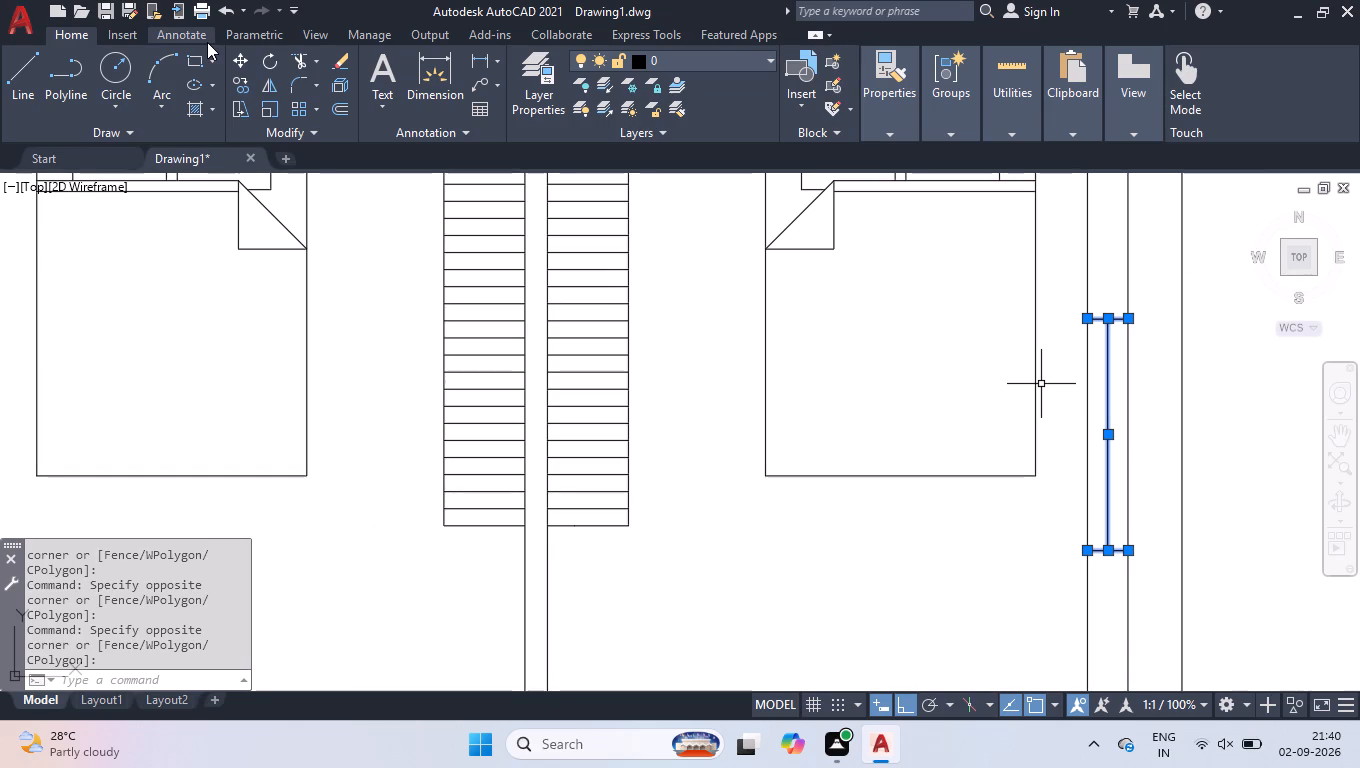
scroll(769, 399, "down", 2)
scroll(920, 312, "down", 1)
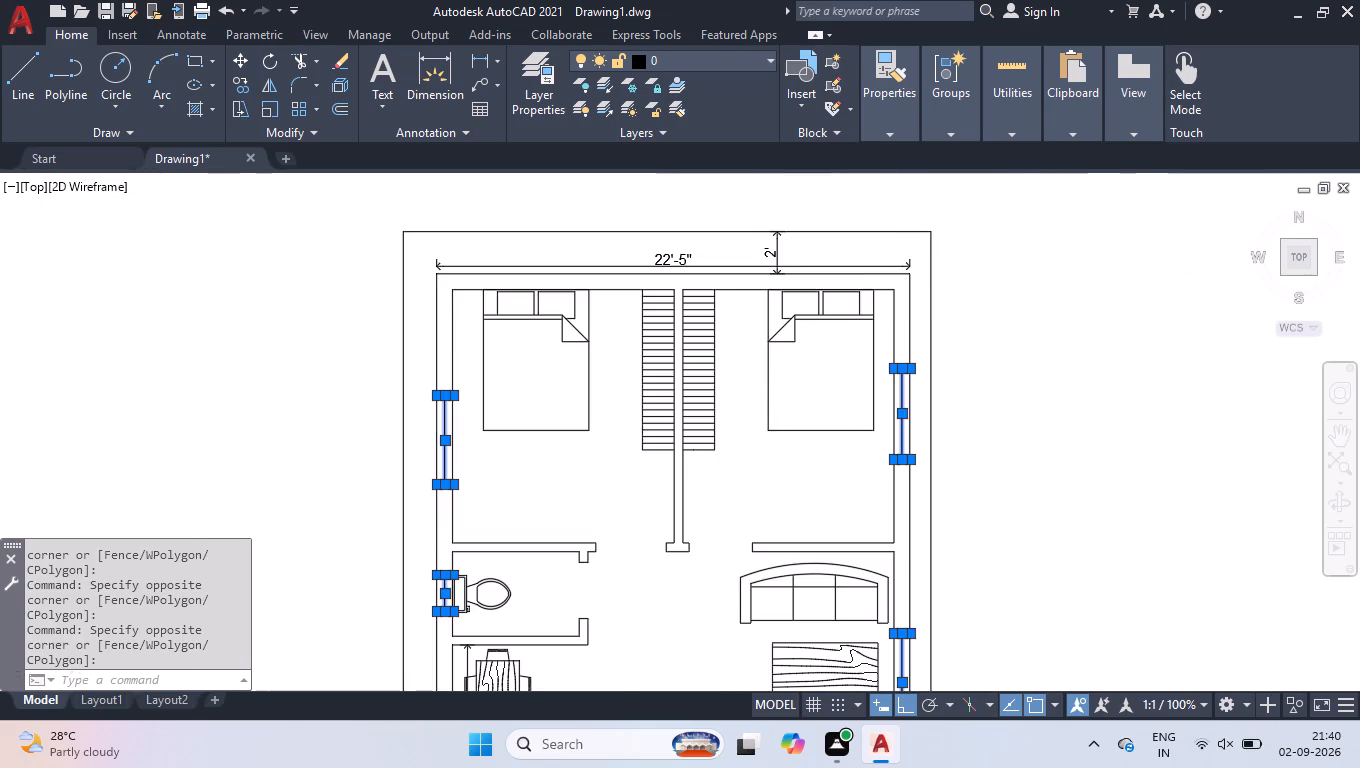
scroll(920, 312, "down", 1)
key("ctrl+1")
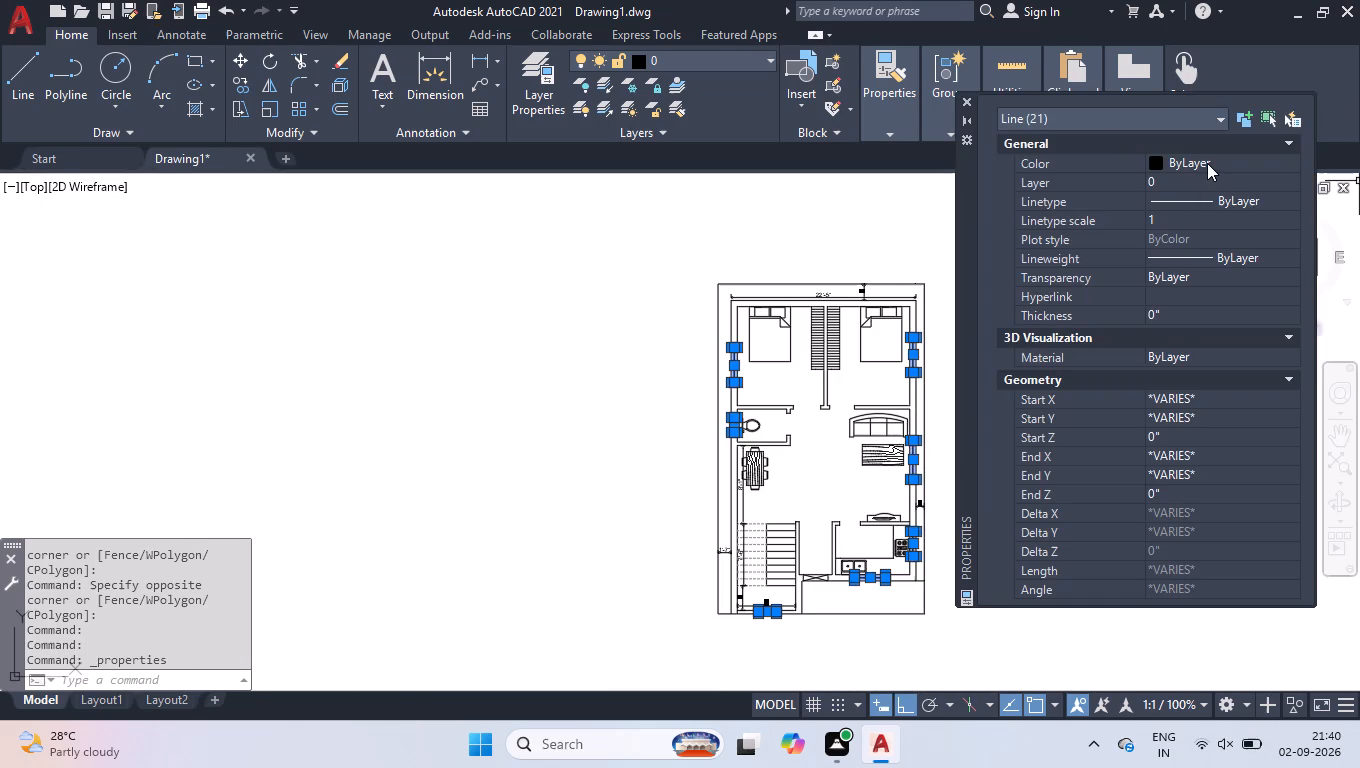
double_click(1207, 163)
scroll(1204, 288, "down", 5)
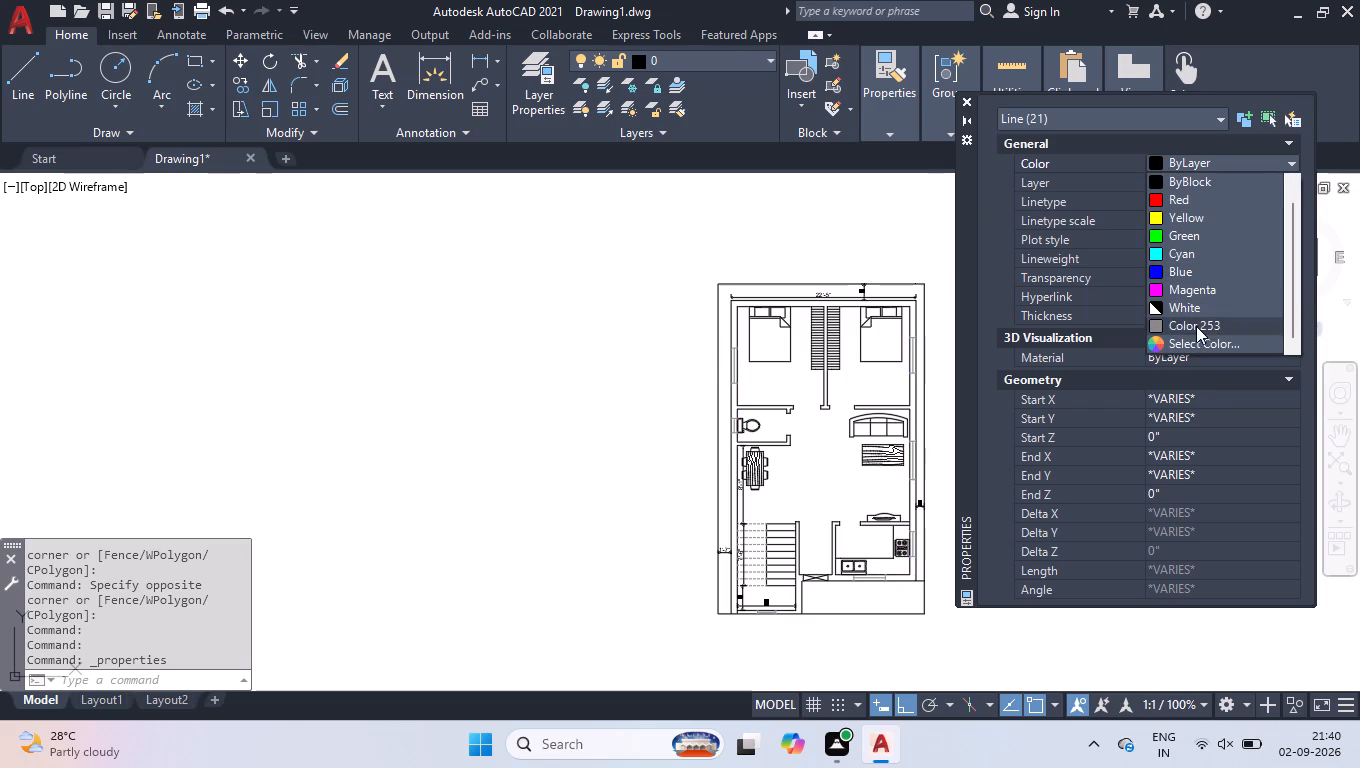
left_click(1194, 345)
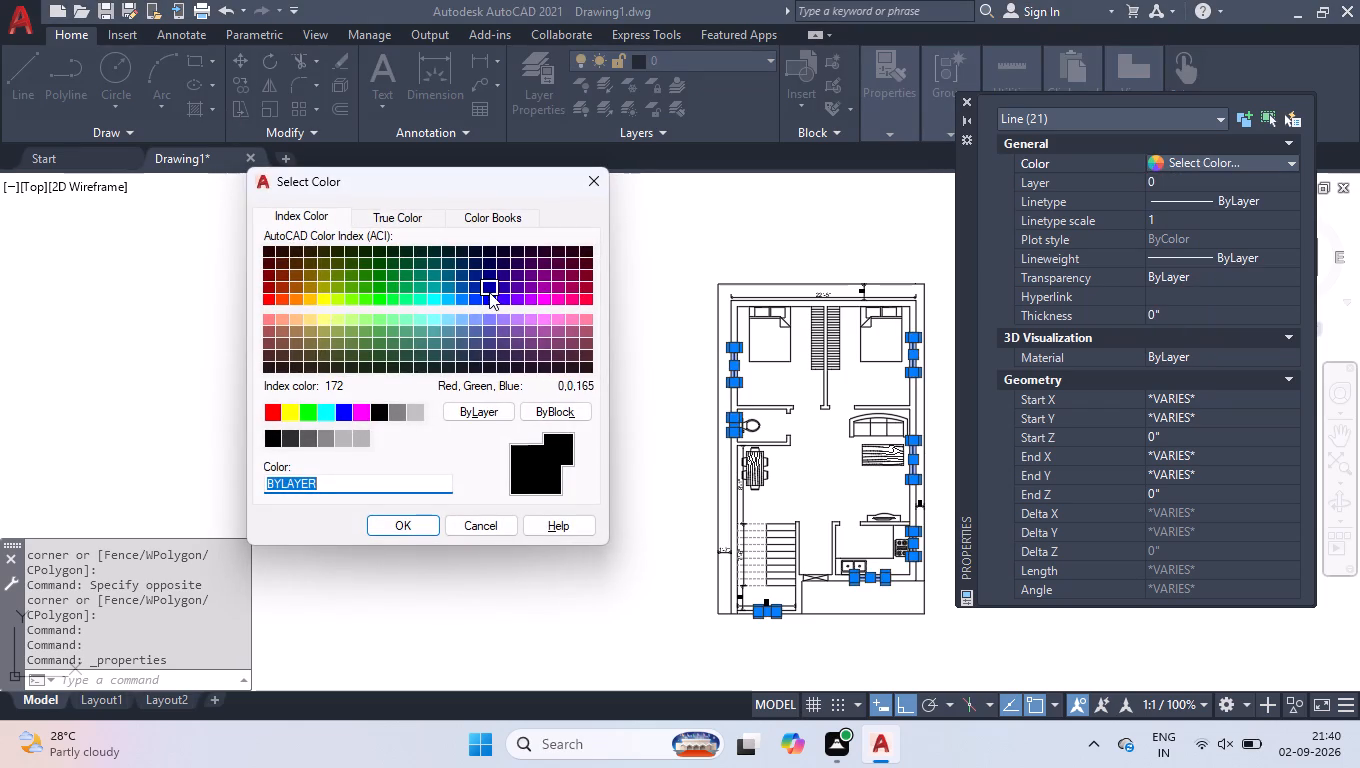
left_click(492, 290)
left_click(412, 521)
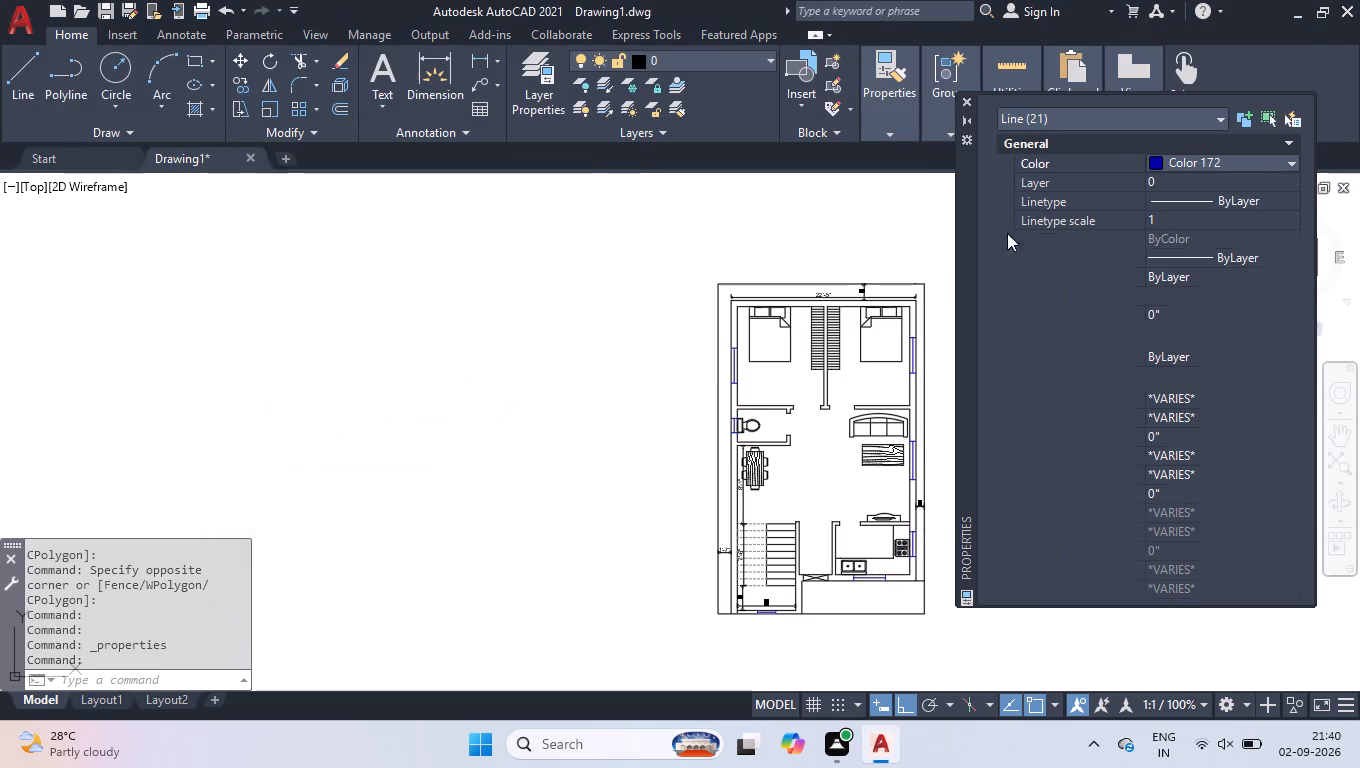
left_click(963, 96)
right_click(982, 229)
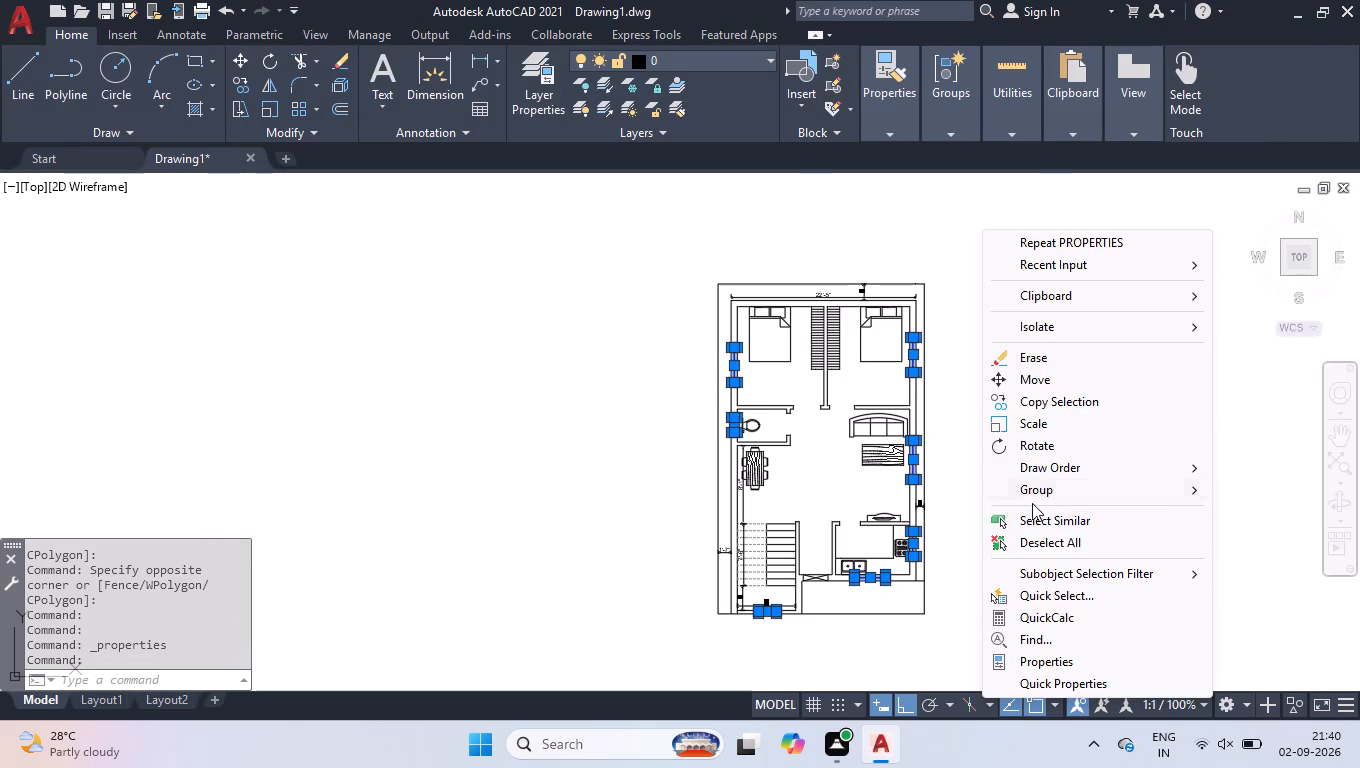
left_click(1033, 545)
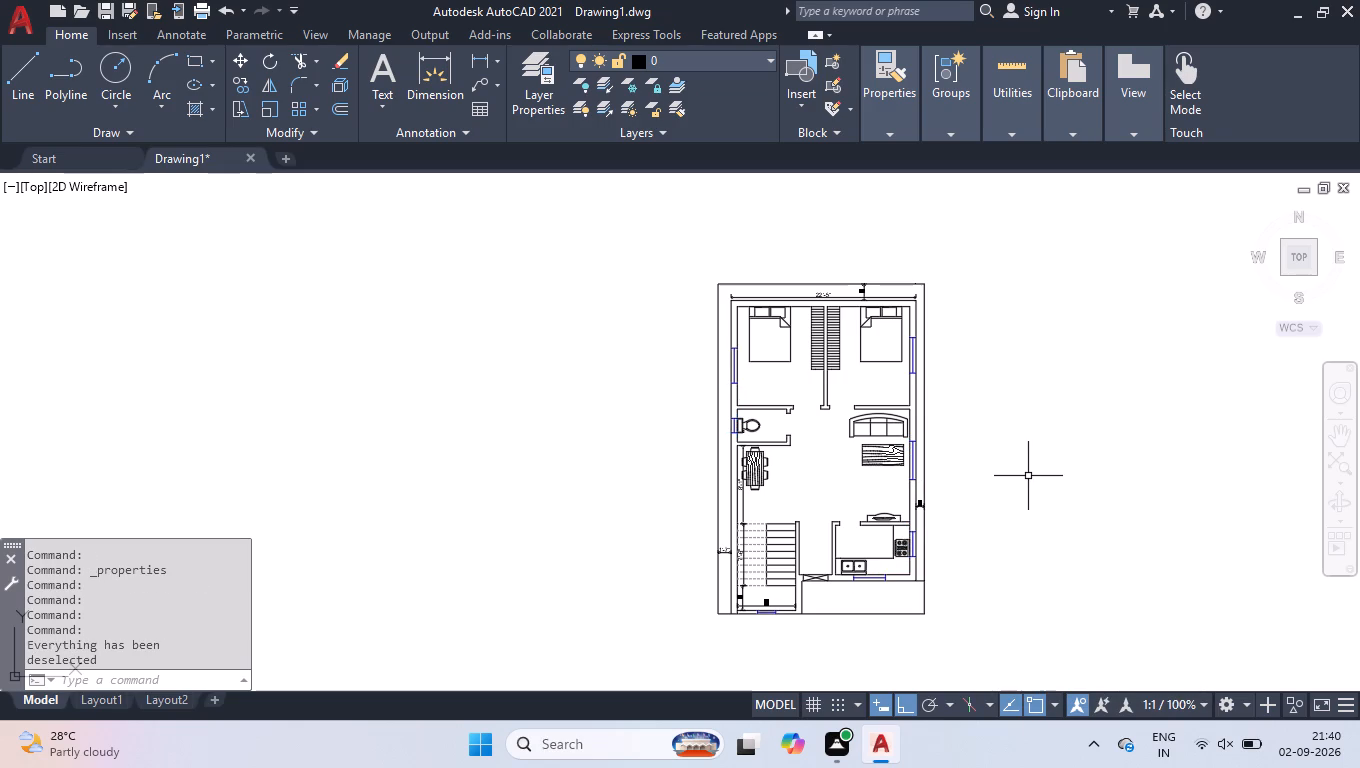
Add a horizontal linear dimension across the entrance passage between the staircase wall and the kitchen wall.
left_click(1303, 260)
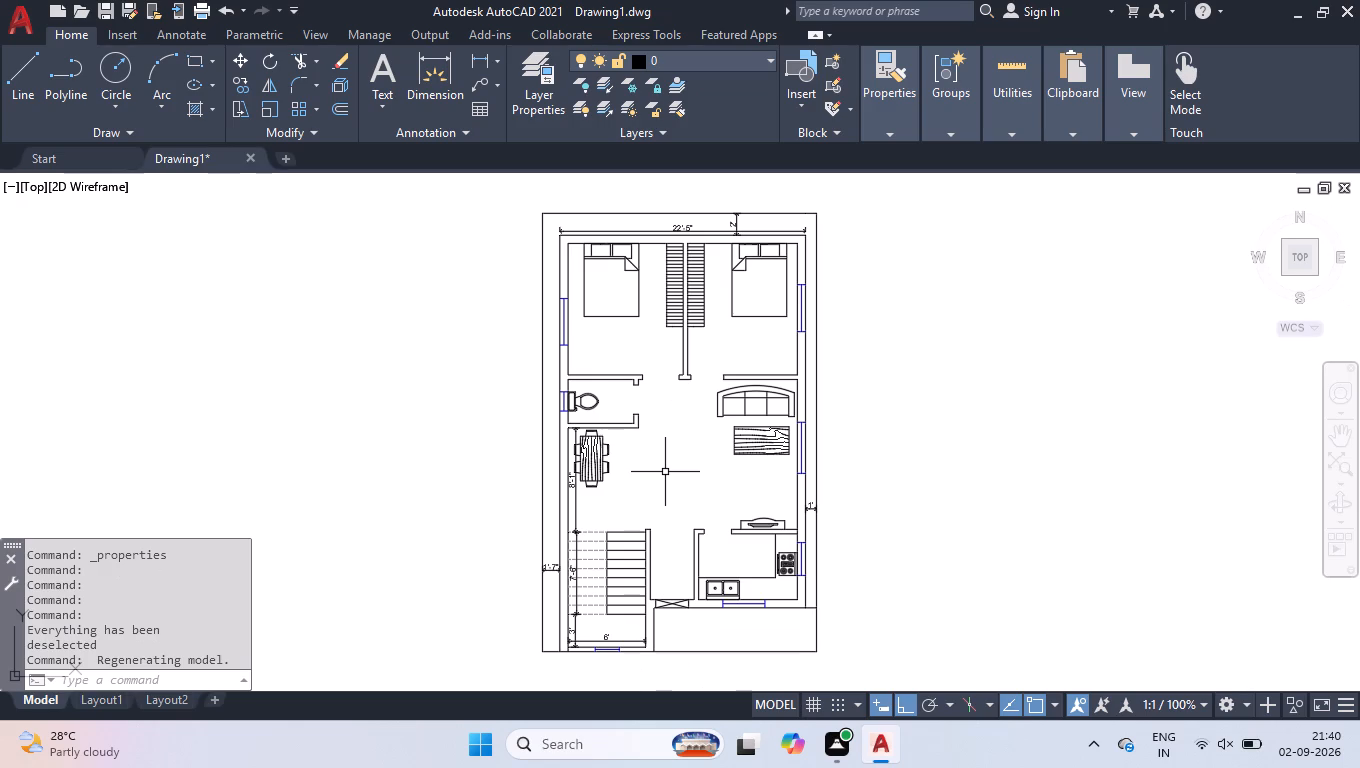
type("dli")
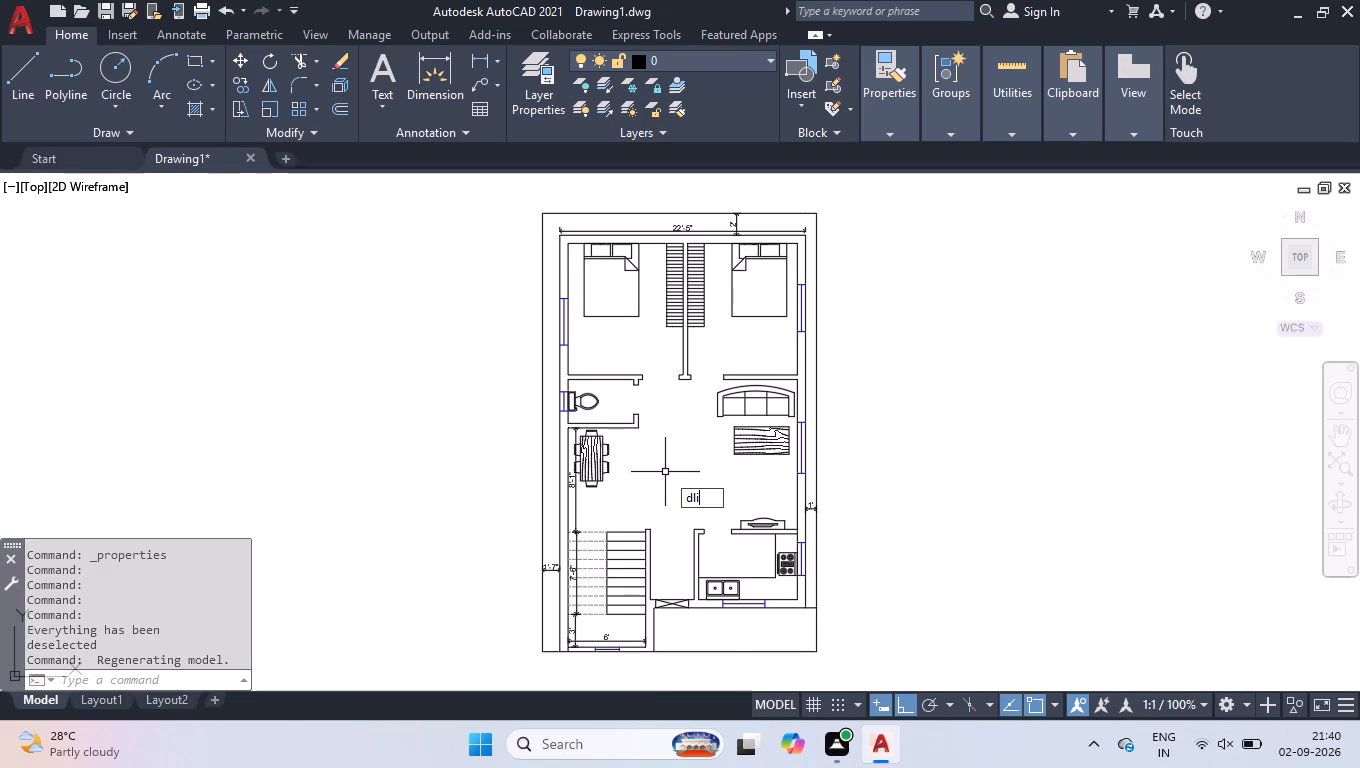
key("Return")
scroll(684, 617, "up", 4)
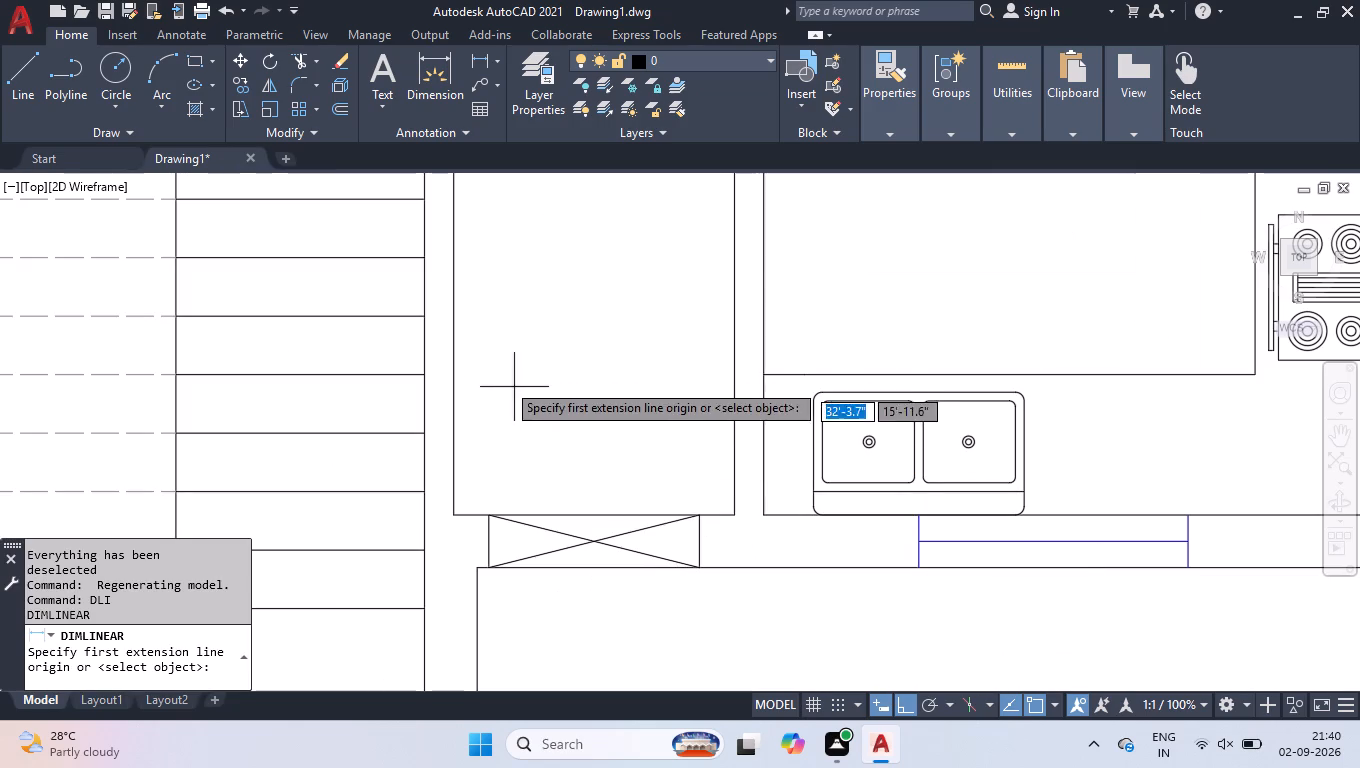
left_click(460, 338)
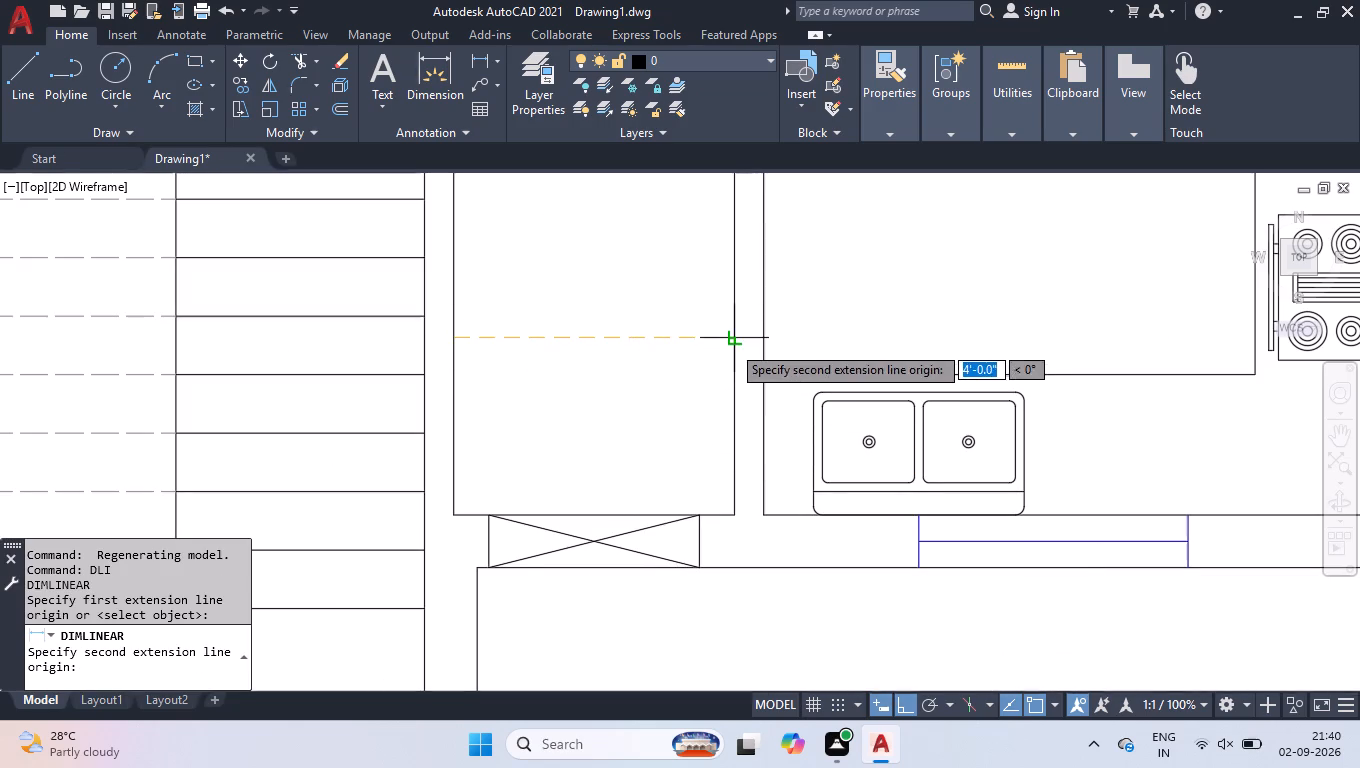
left_click(733, 339)
left_click(731, 314)
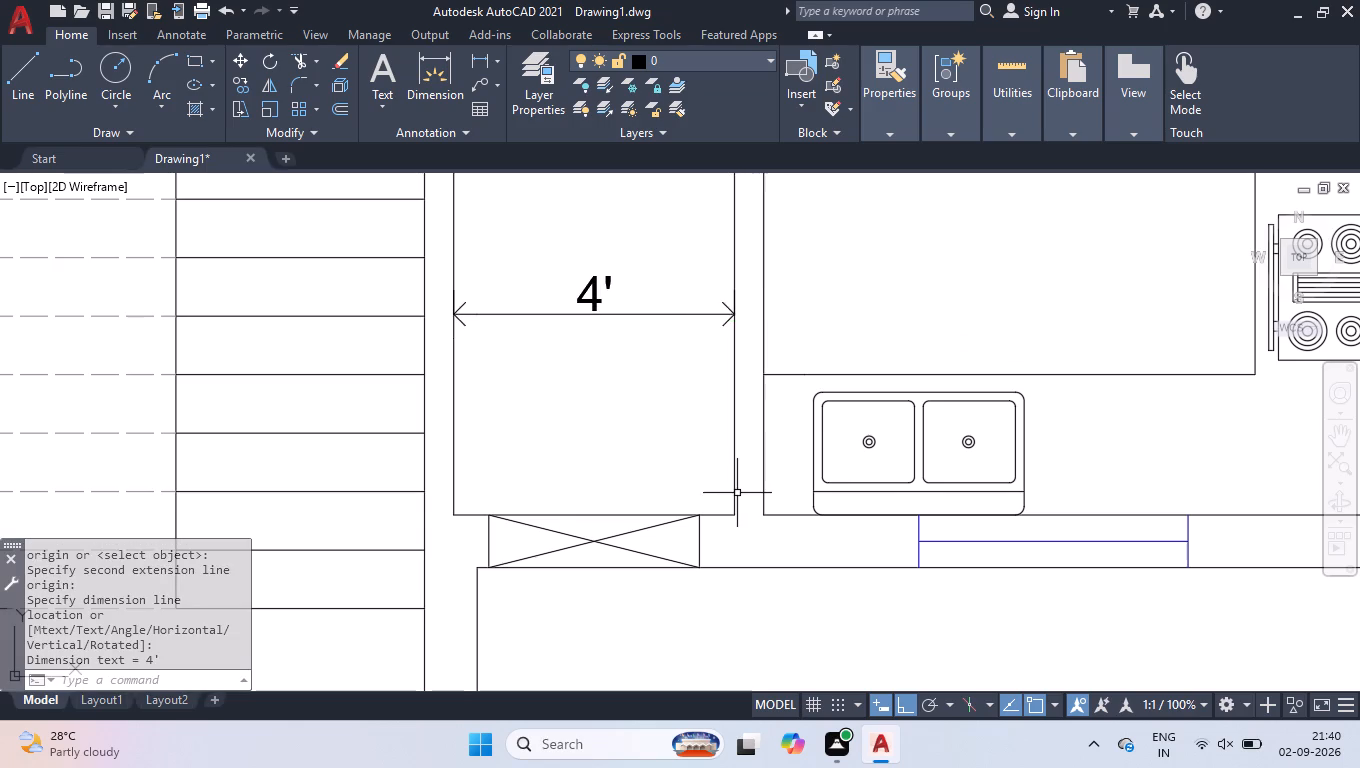
Set the colour of the two crossing diagonals in the entrance door symbol to Red.
left_click(624, 526)
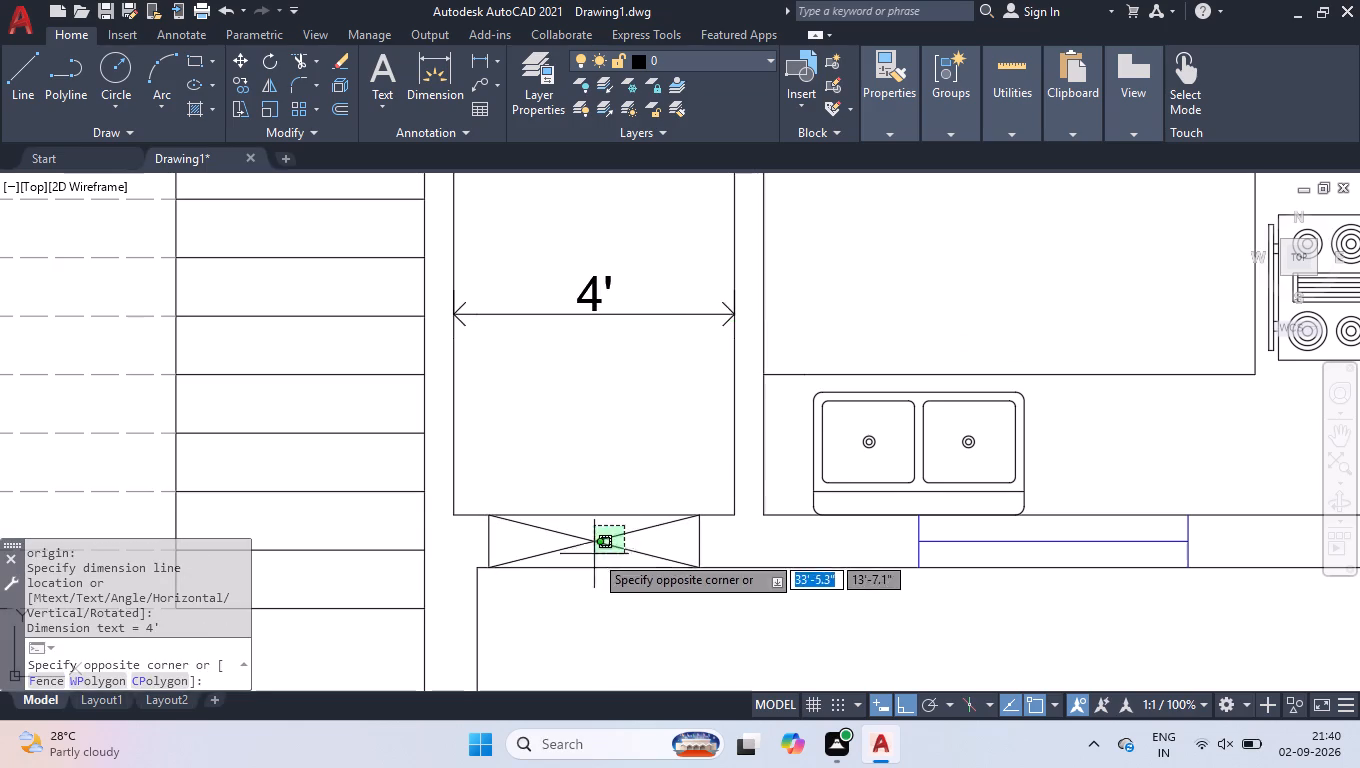
left_click(572, 559)
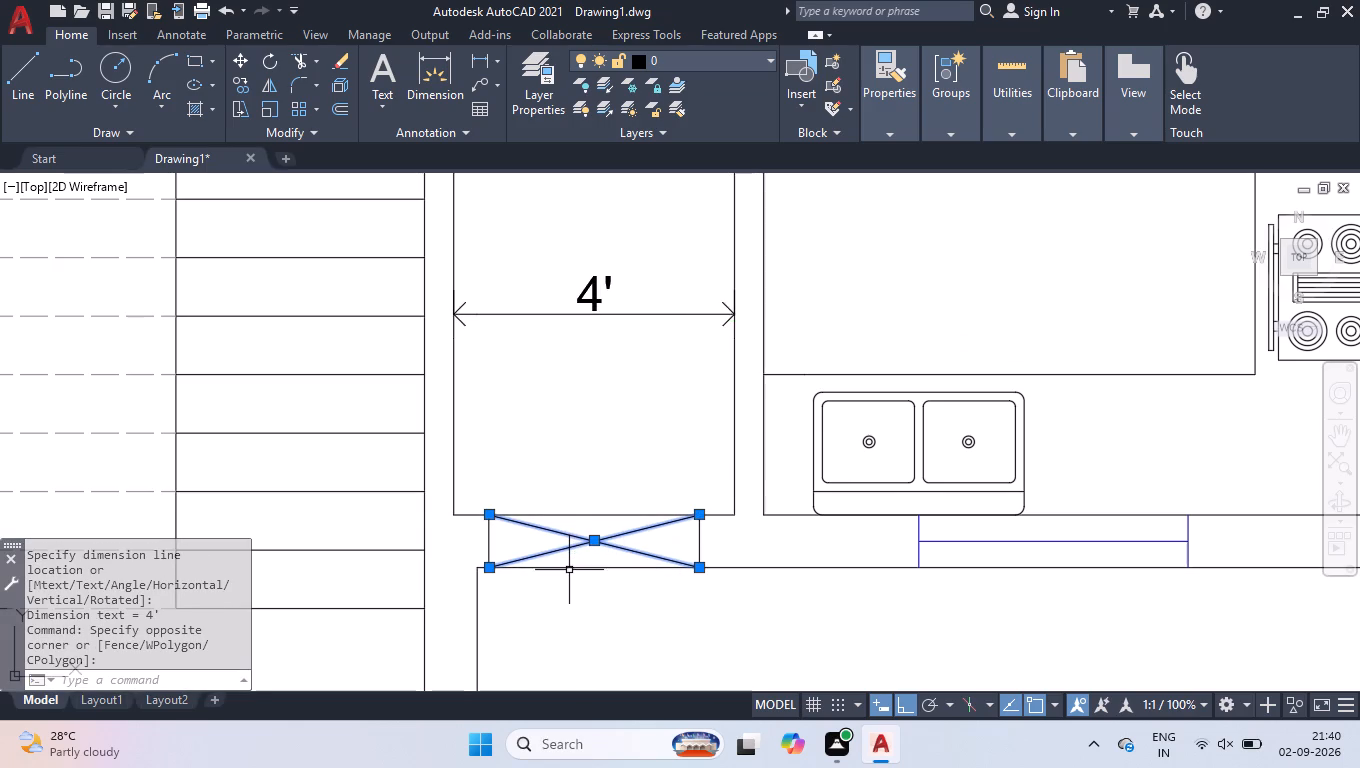
key("ctrl+1")
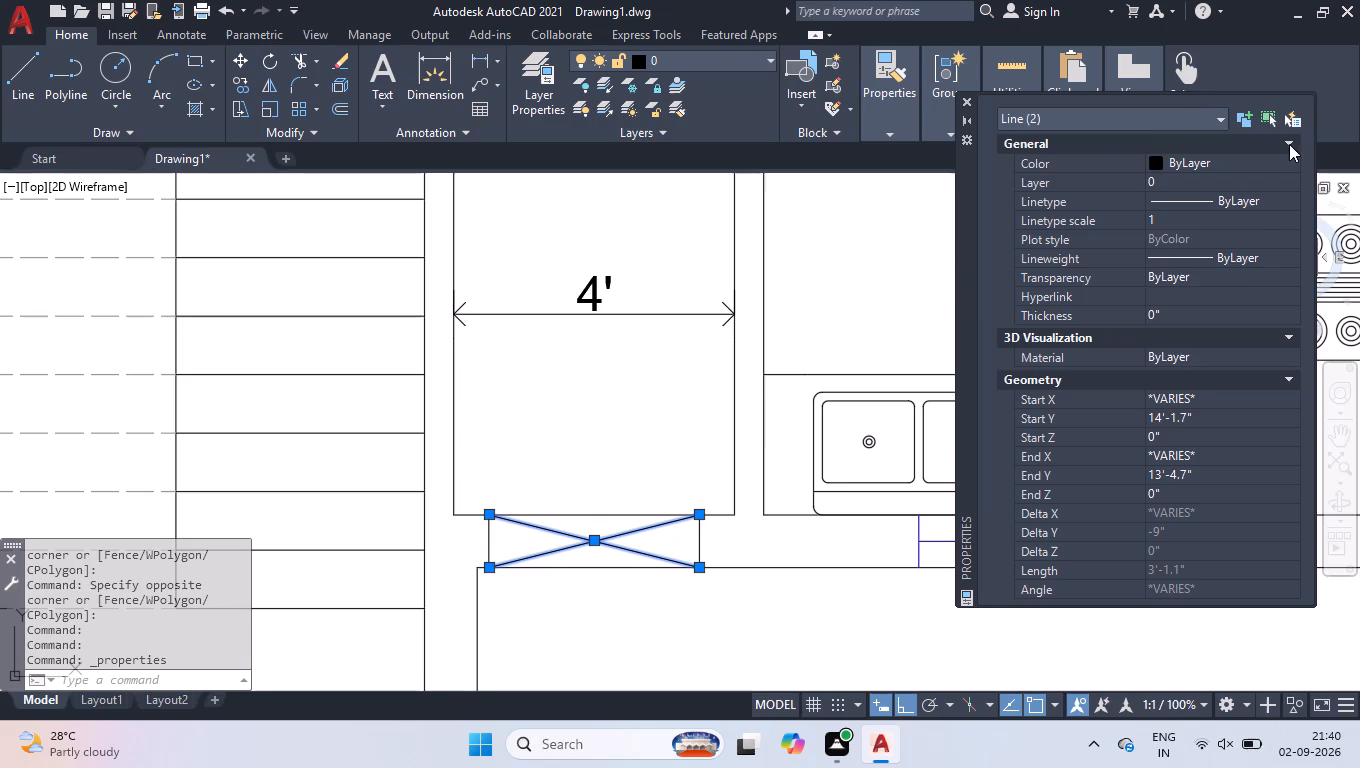
double_click(1229, 163)
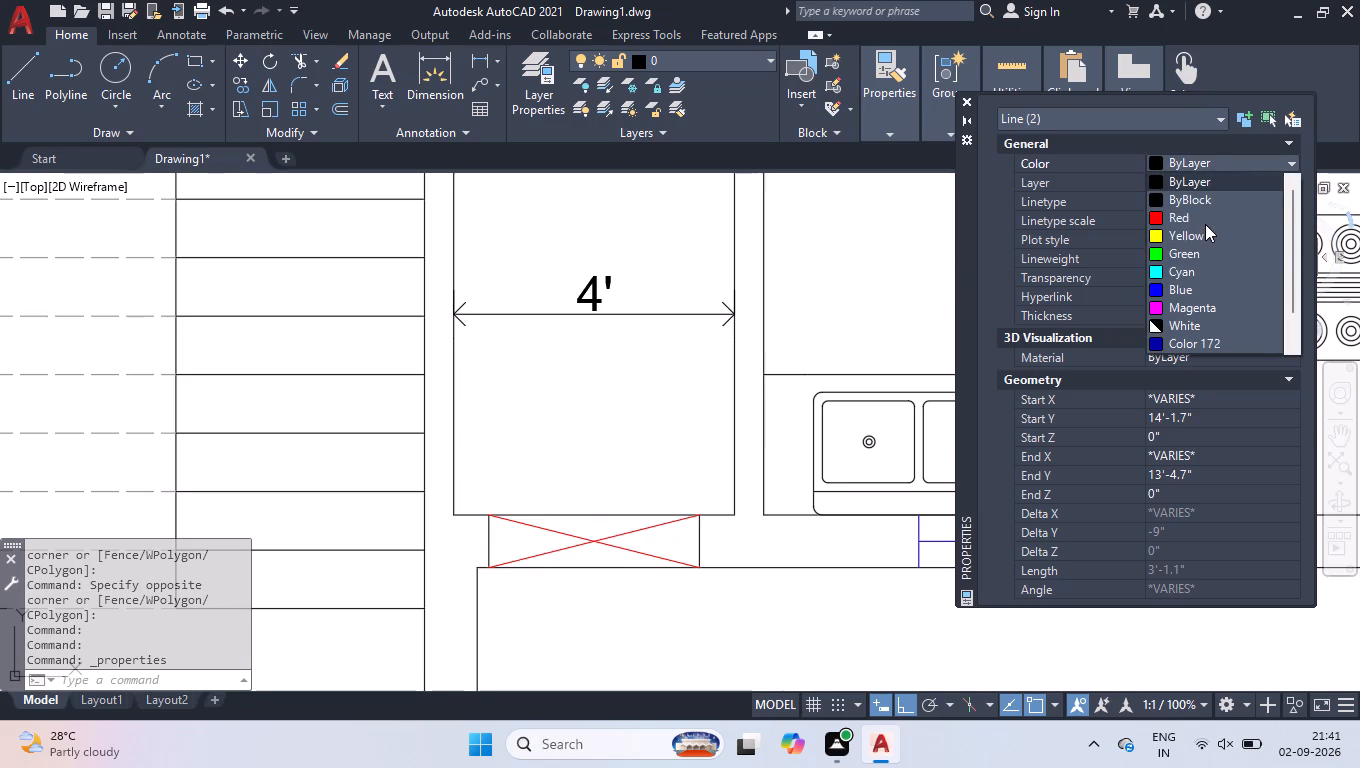
left_click(1205, 222)
left_click(961, 99)
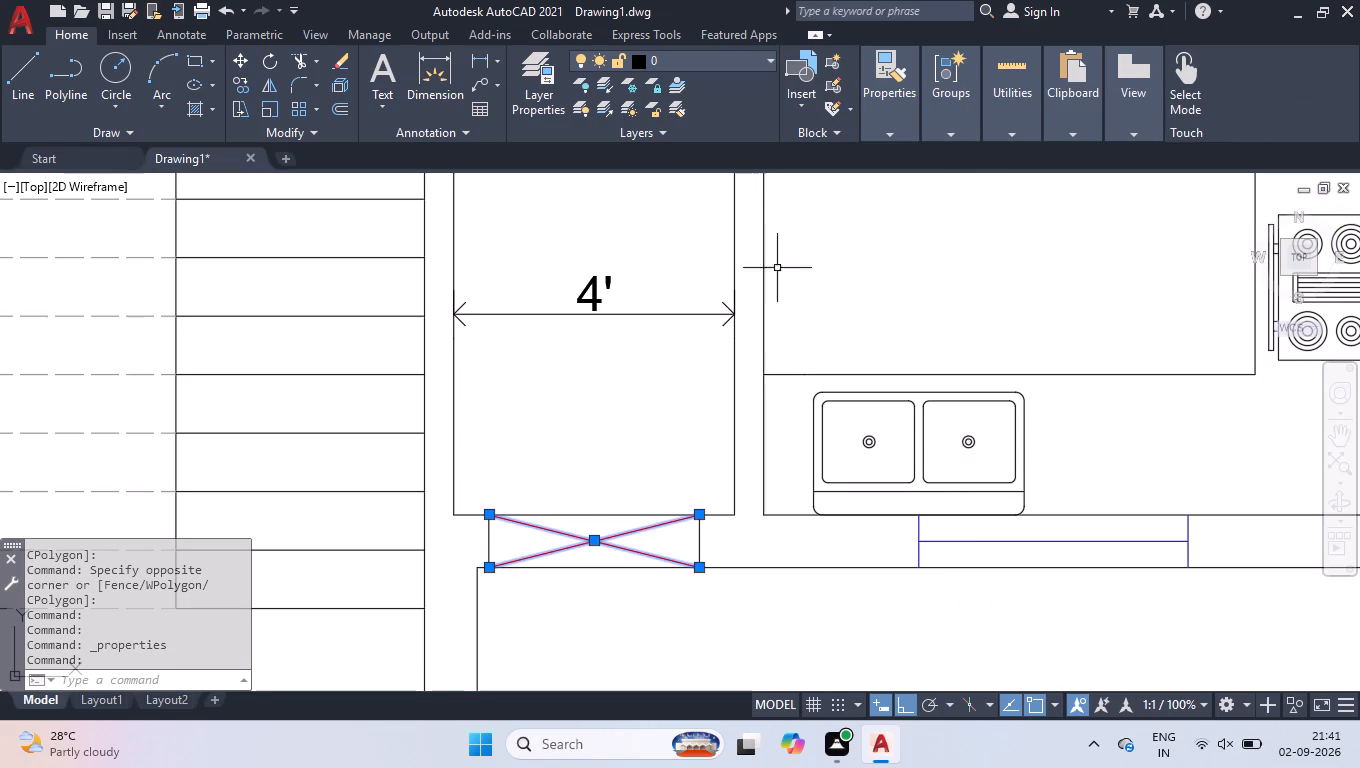
Set the colour of all lines of the entrance door symbol, including its two short end lines, to Red and clear the selection.
left_click(473, 497)
left_click(717, 640)
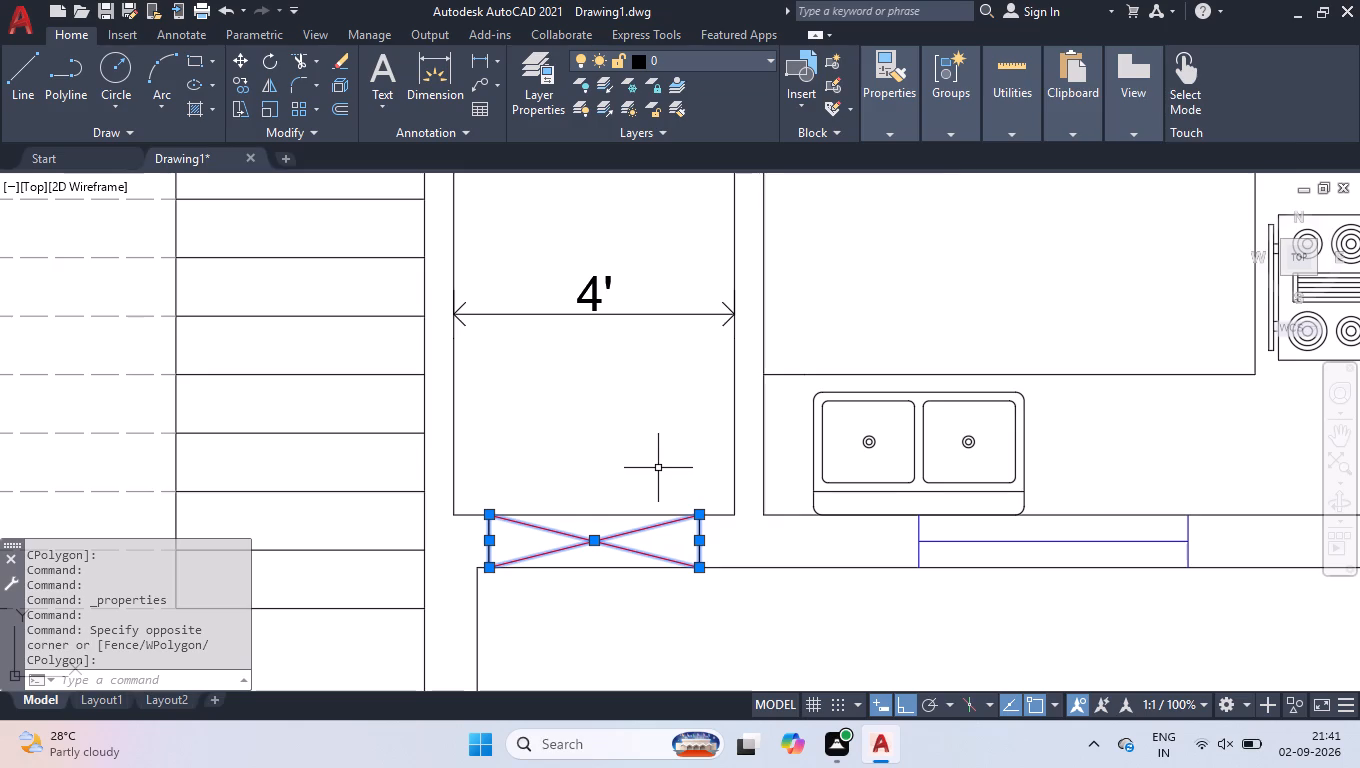
key("ctrl+1")
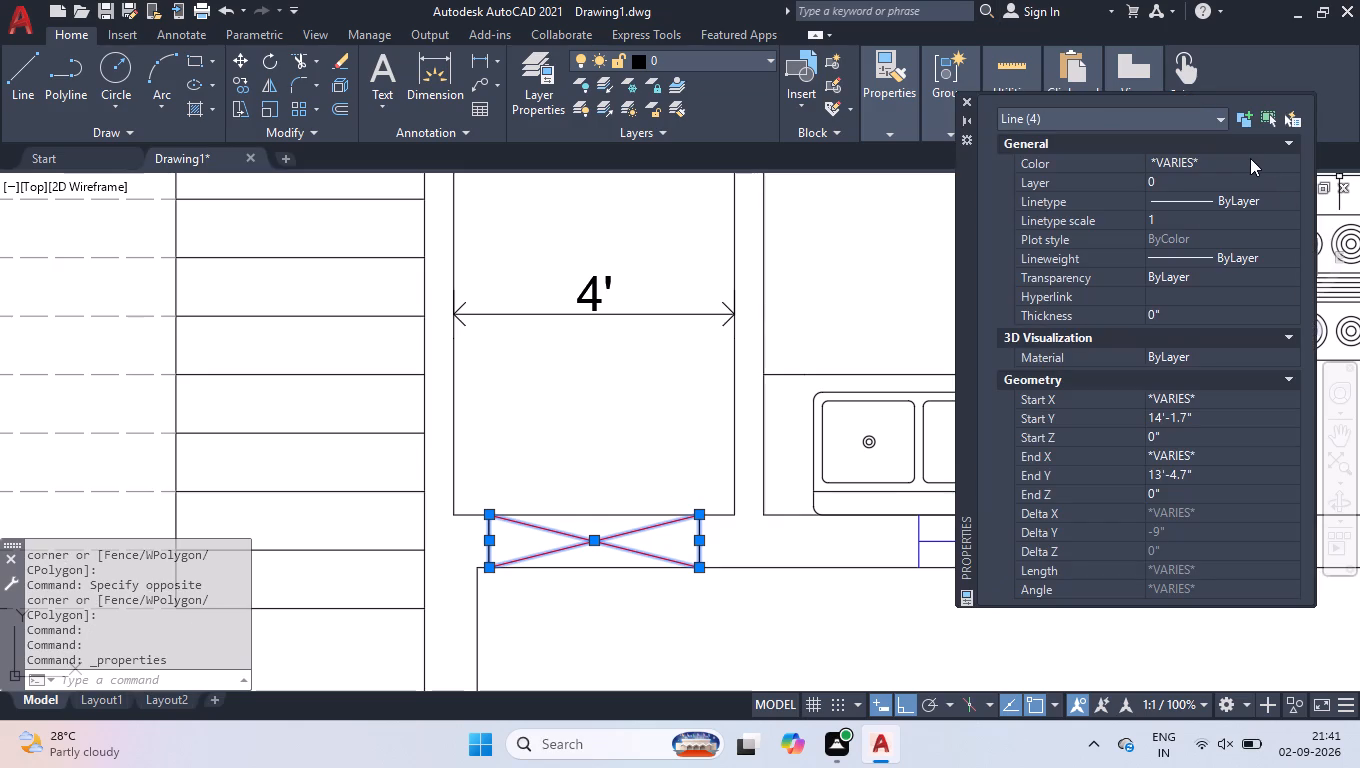
double_click(1250, 158)
scroll(1200, 200, "up", 4)
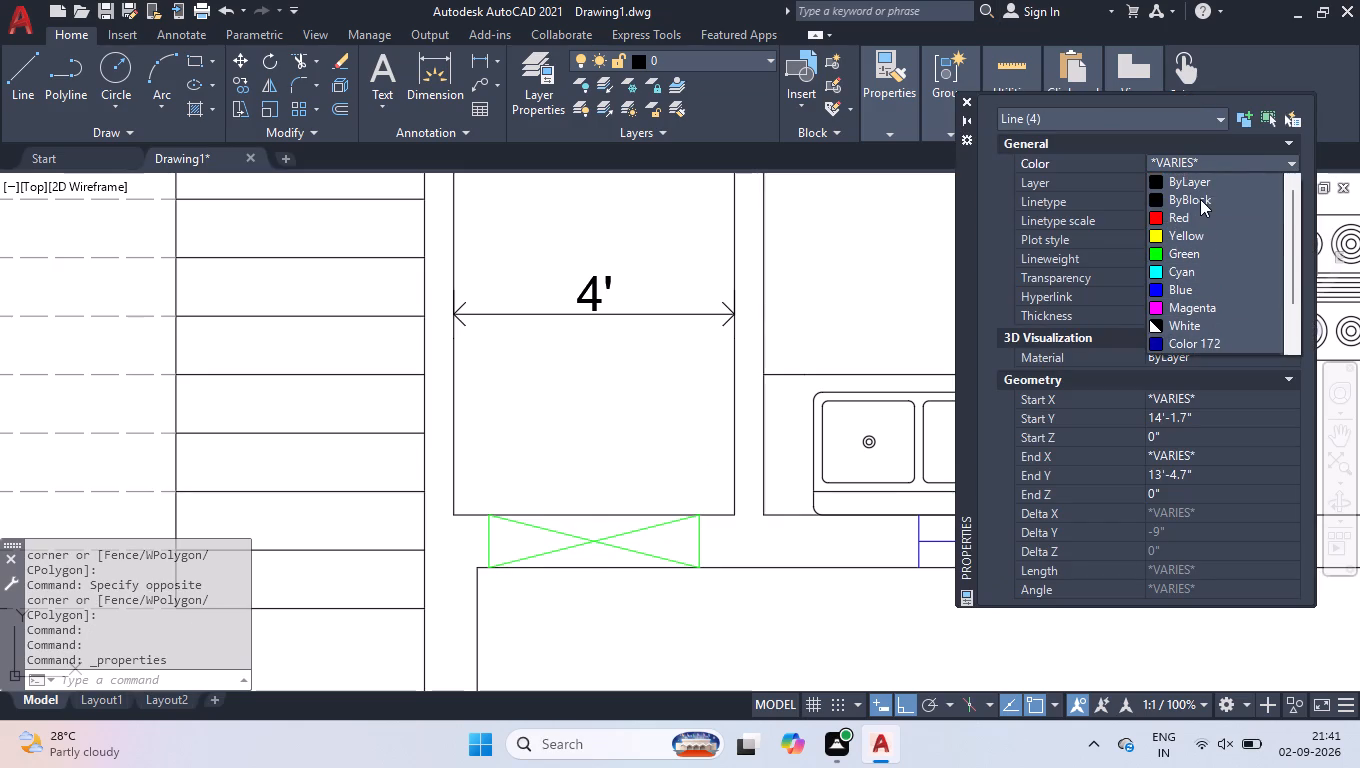
left_click(1192, 211)
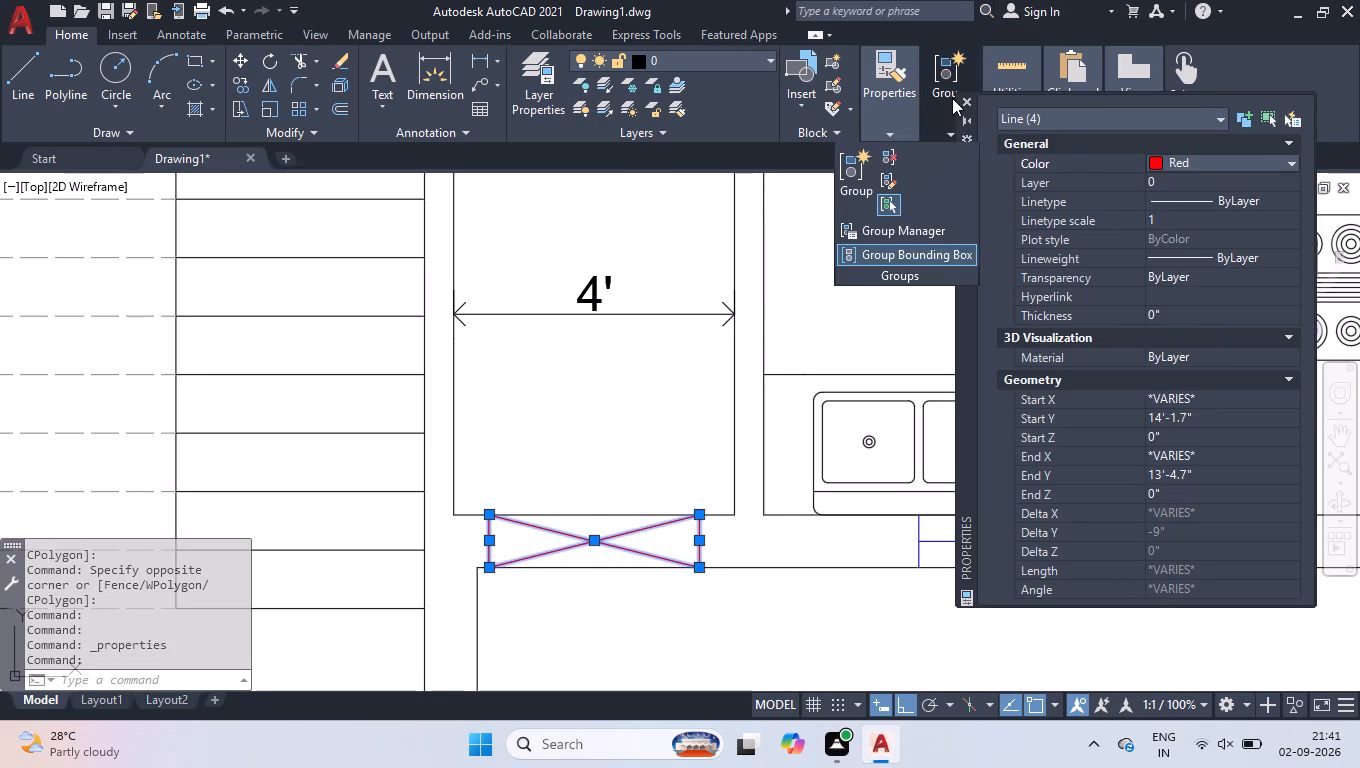
left_click(965, 104)
right_click(601, 357)
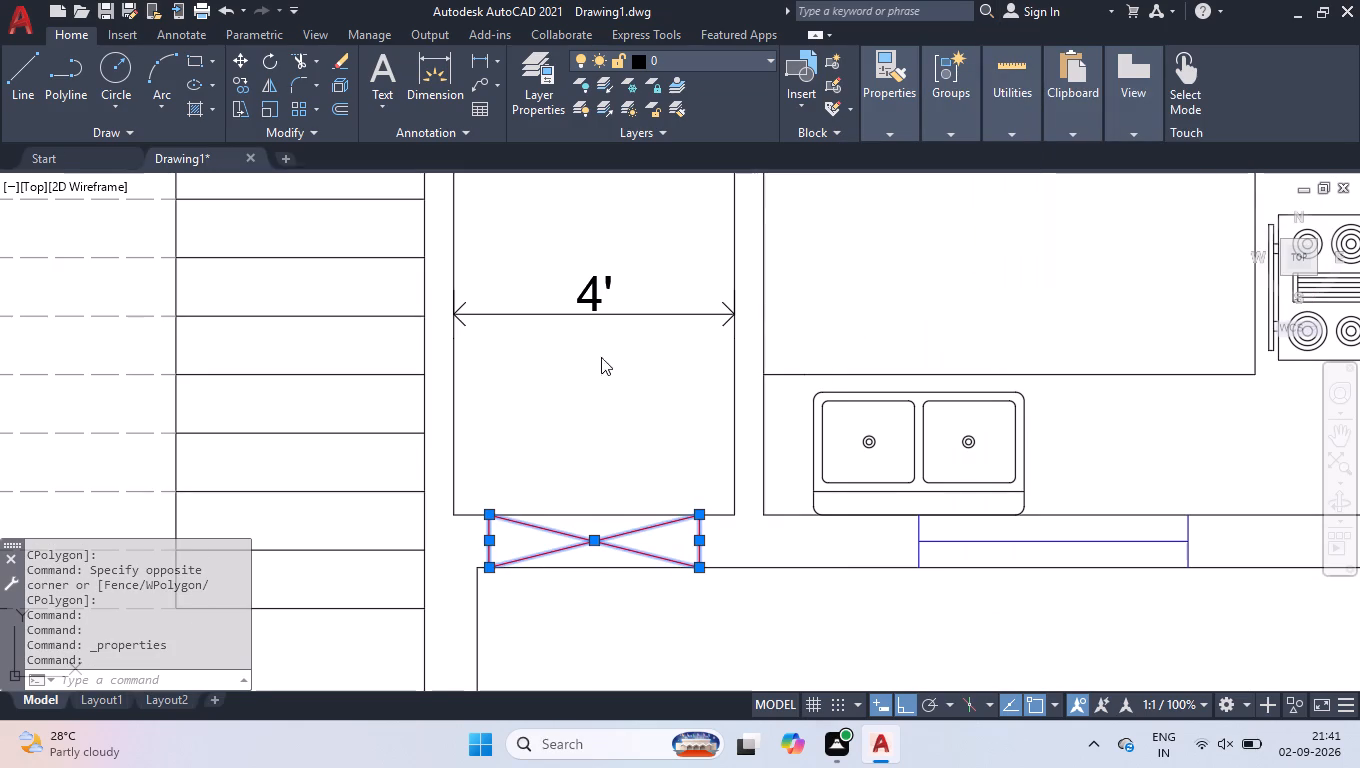
left_click(708, 562)
scroll(786, 418, "down", 2)
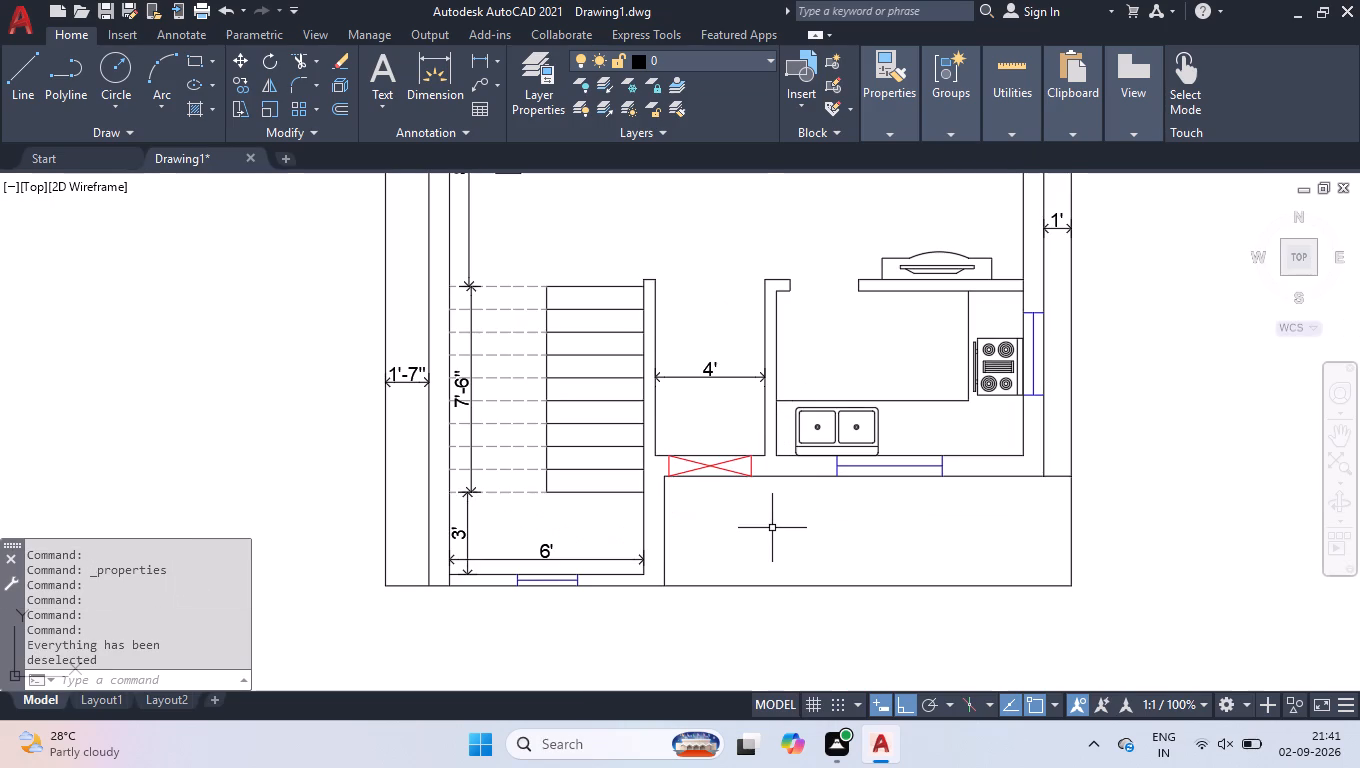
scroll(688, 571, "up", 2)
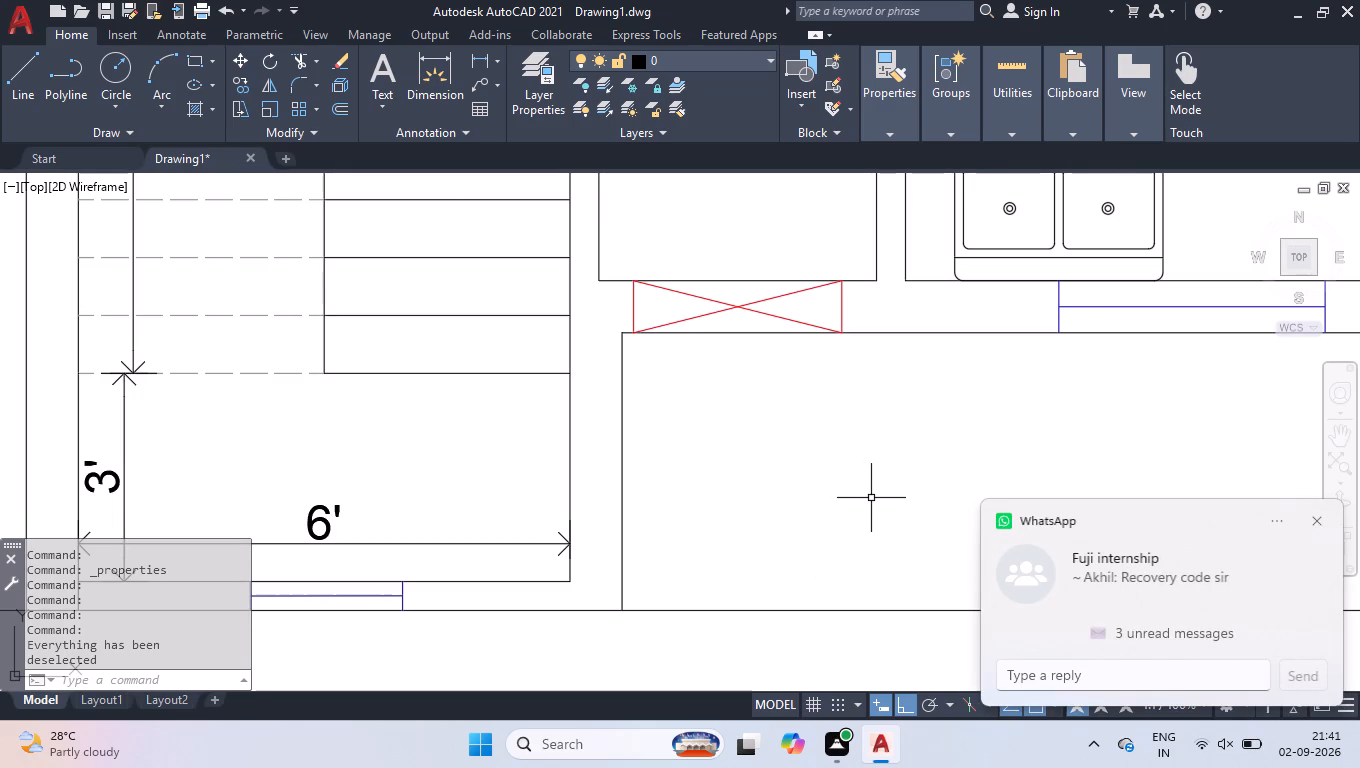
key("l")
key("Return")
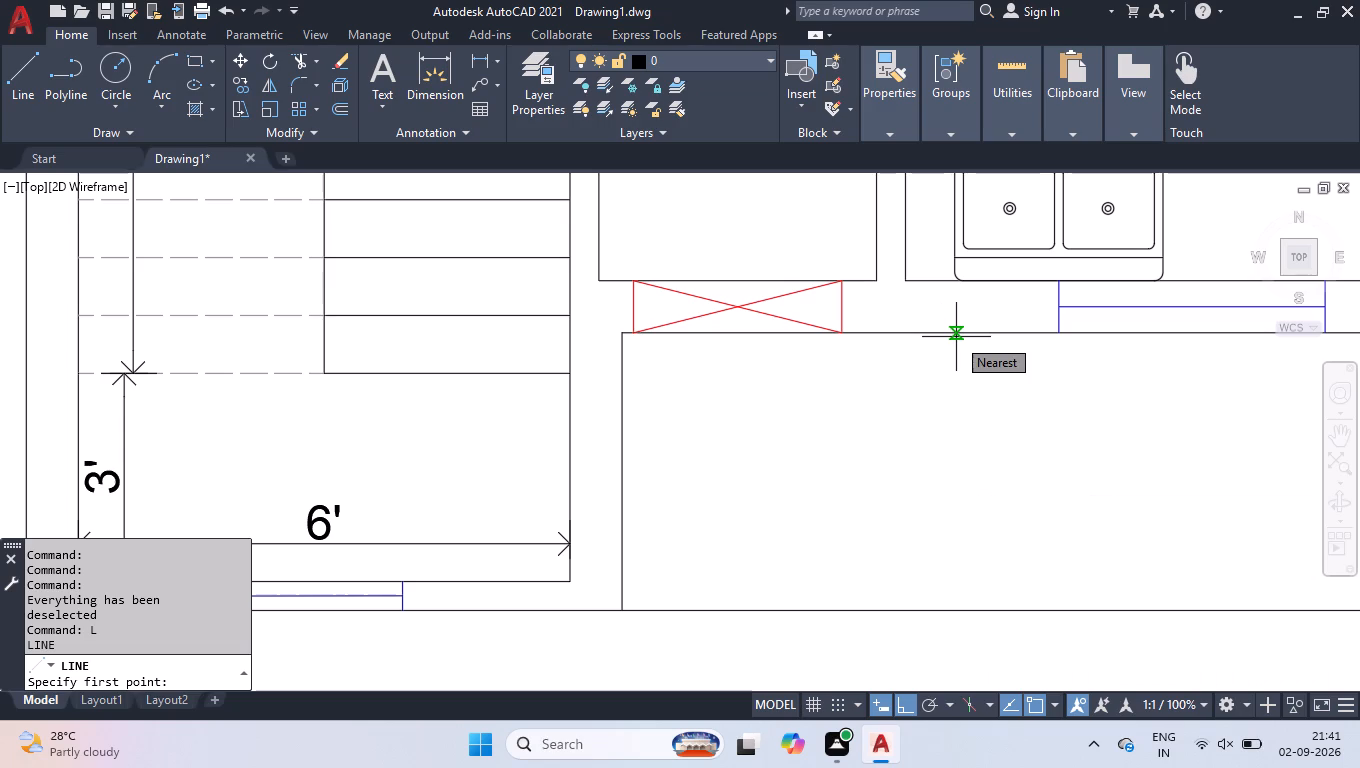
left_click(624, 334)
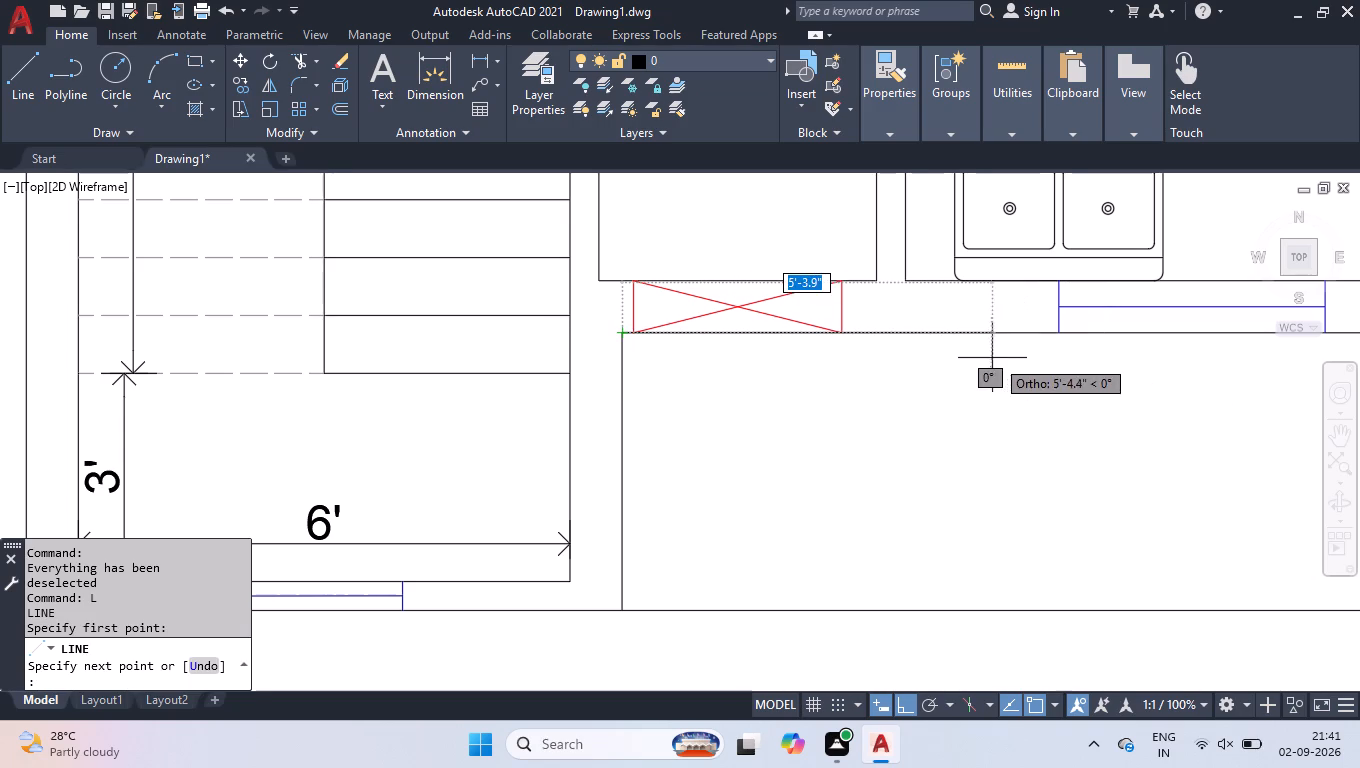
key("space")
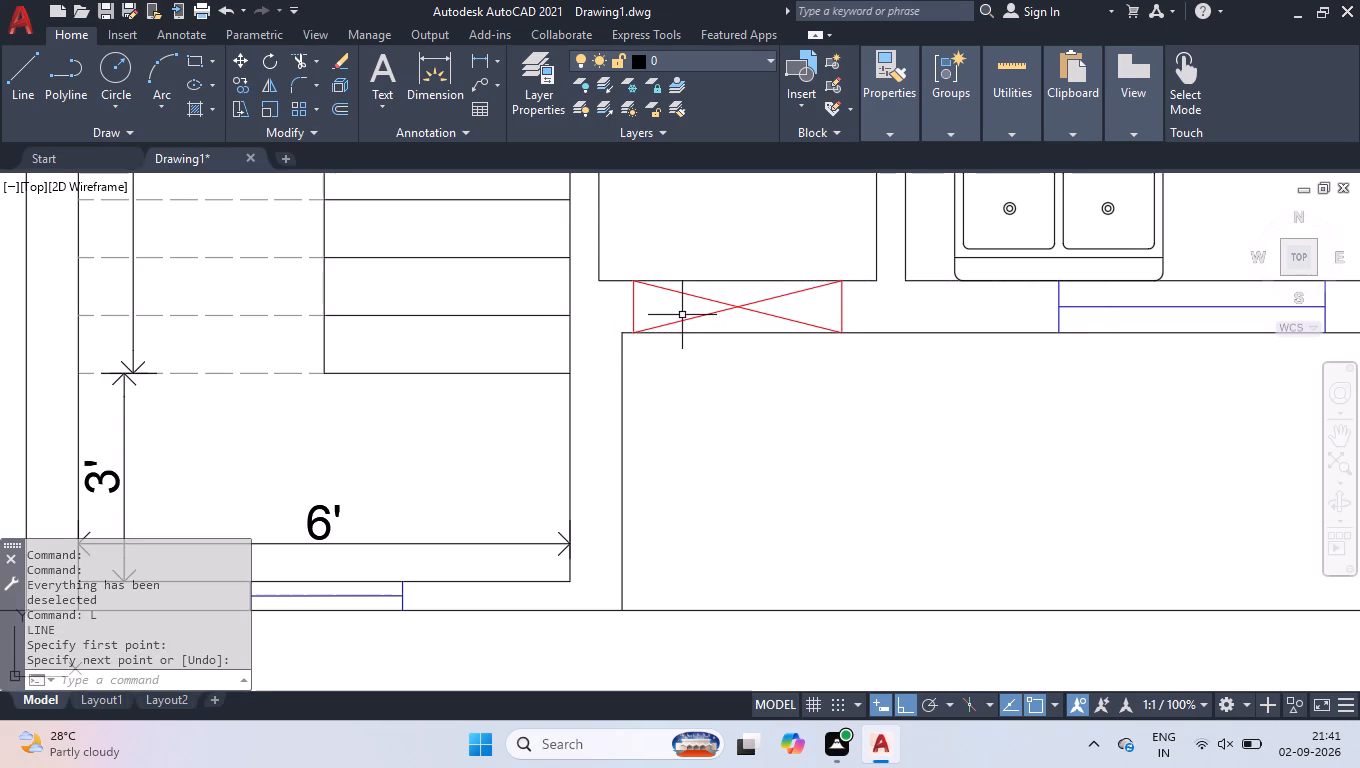
Draw the entrance step outline: a line 20" outward from the front wall between door and kitchen window, then across to the porch's left edge.
key("space")
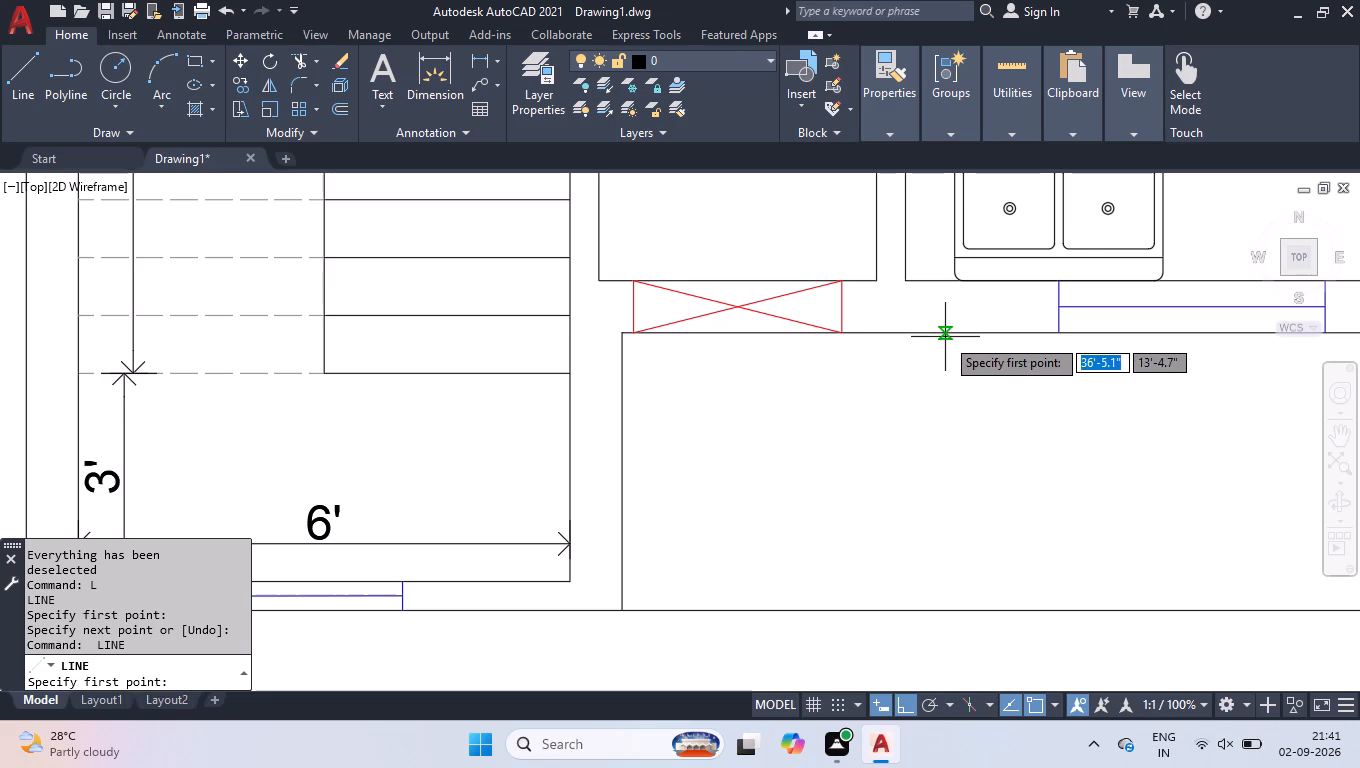
left_click(960, 334)
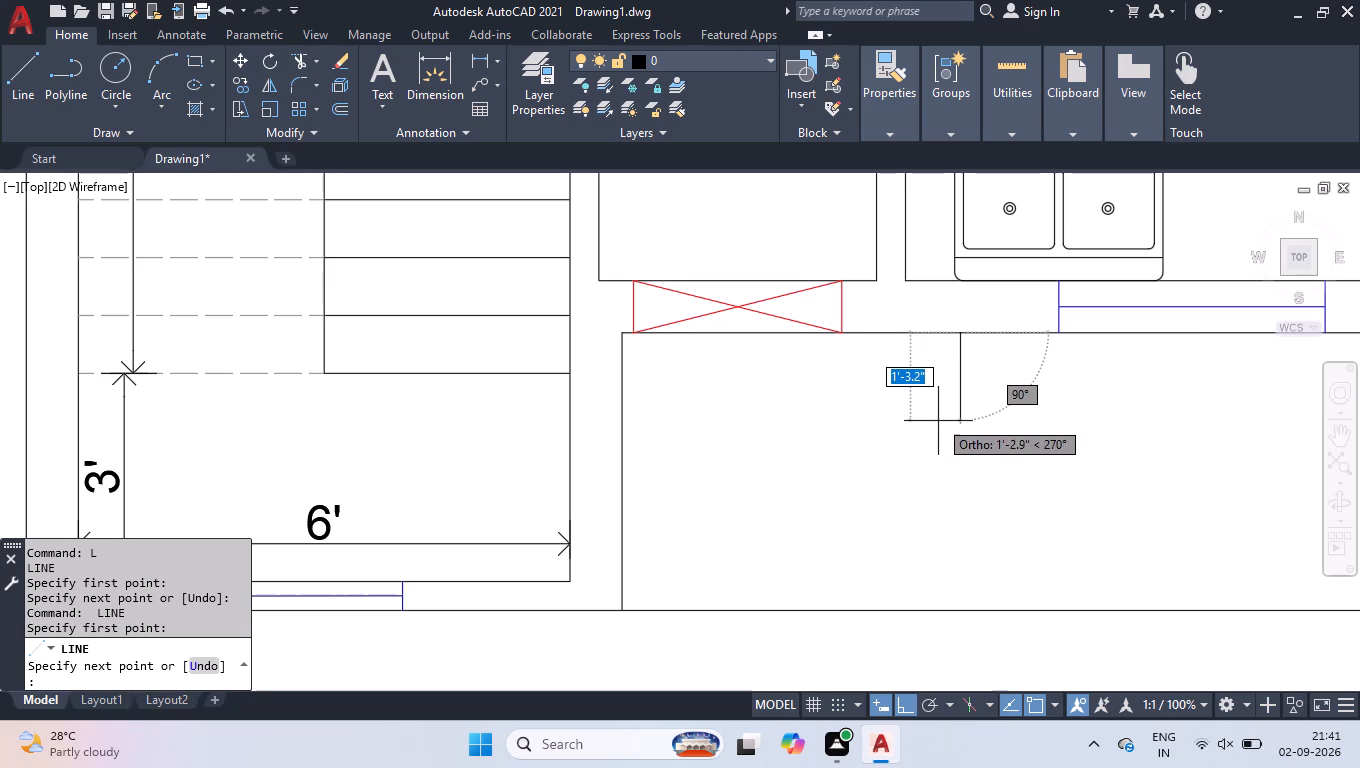
type("20")
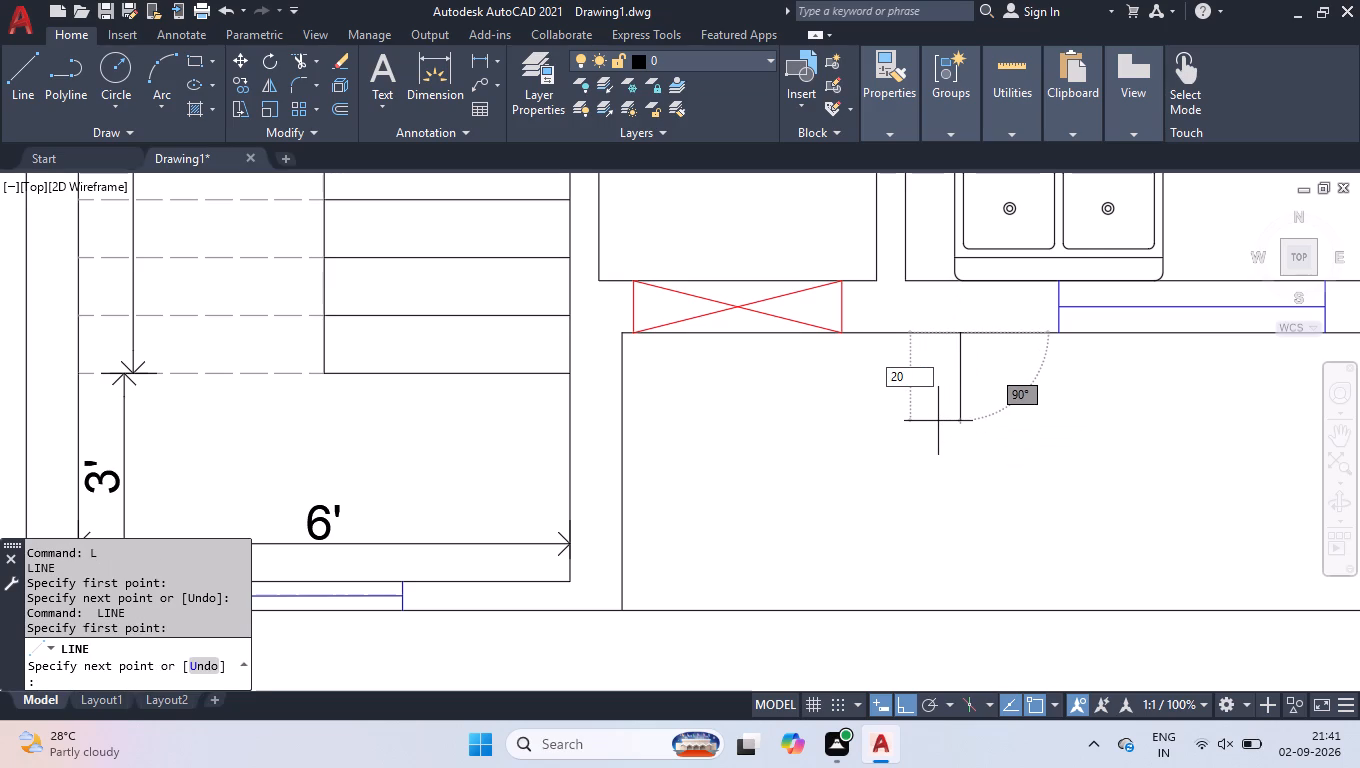
key("Return")
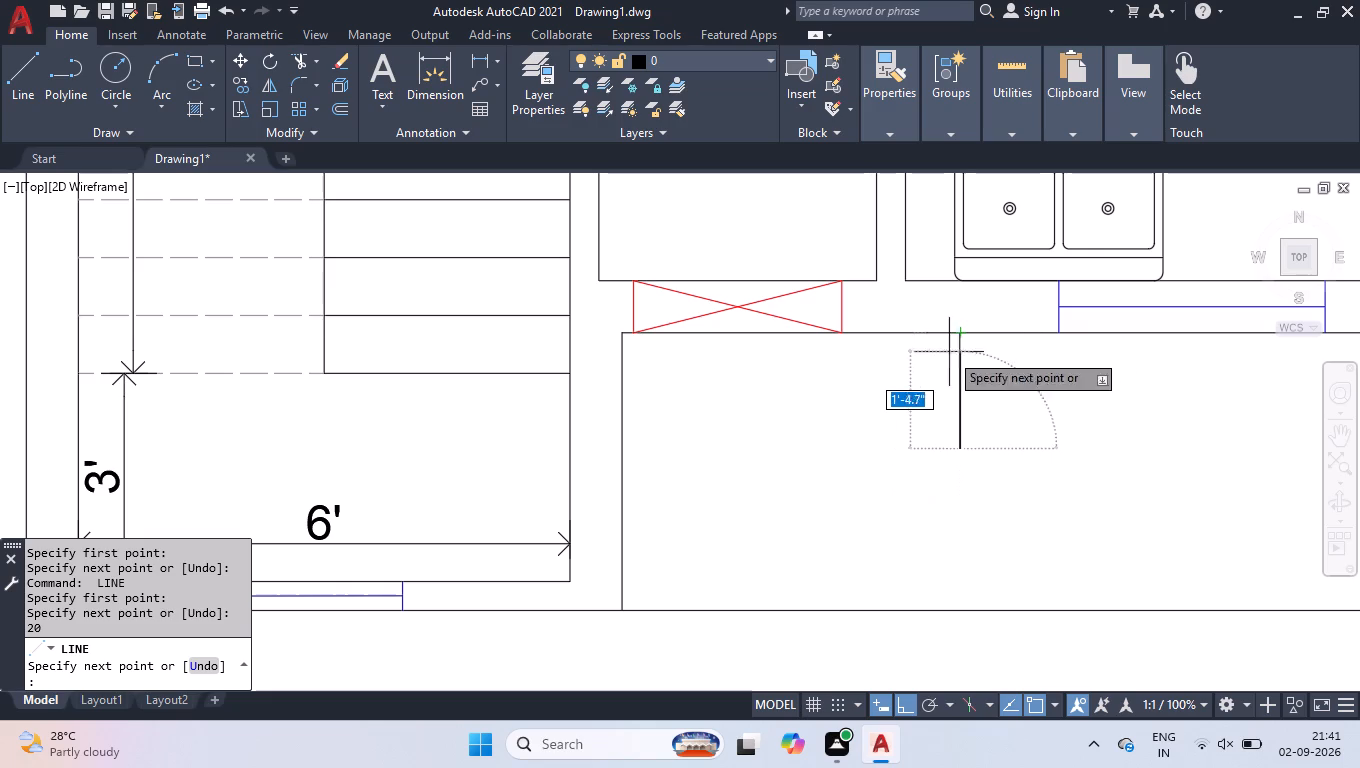
left_click(622, 449)
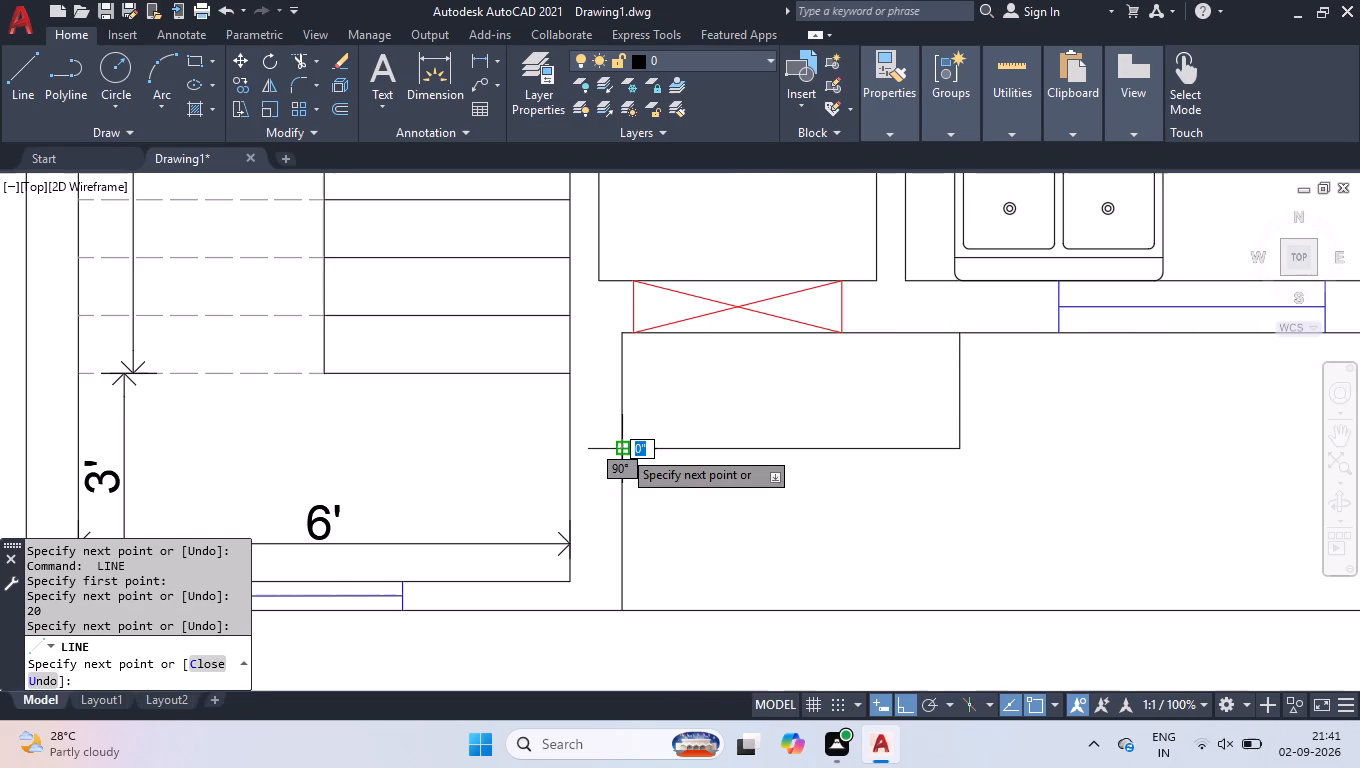
key("space")
Divide the entrance step outline with a horizontal line from the midpoint of its short side to the porch's left edge.
key("space")
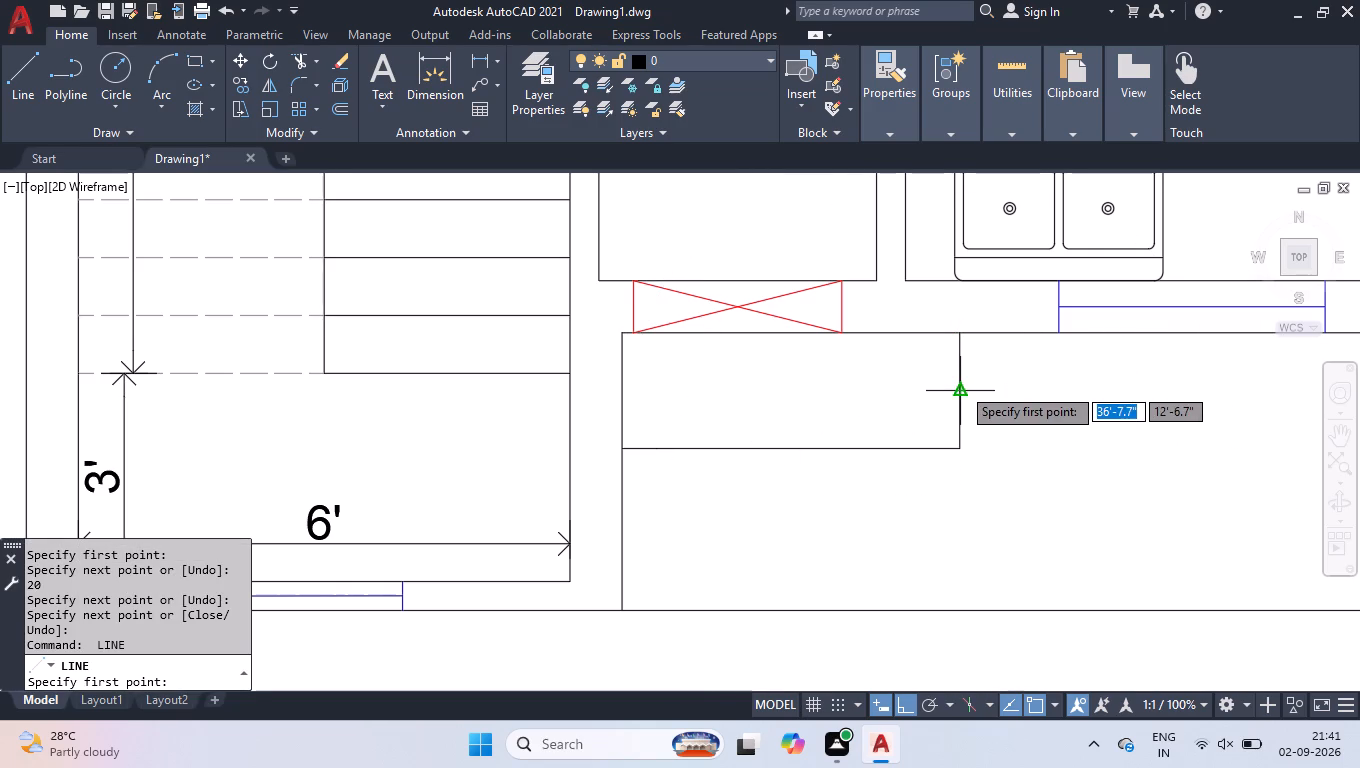
left_click(961, 386)
left_click(628, 391)
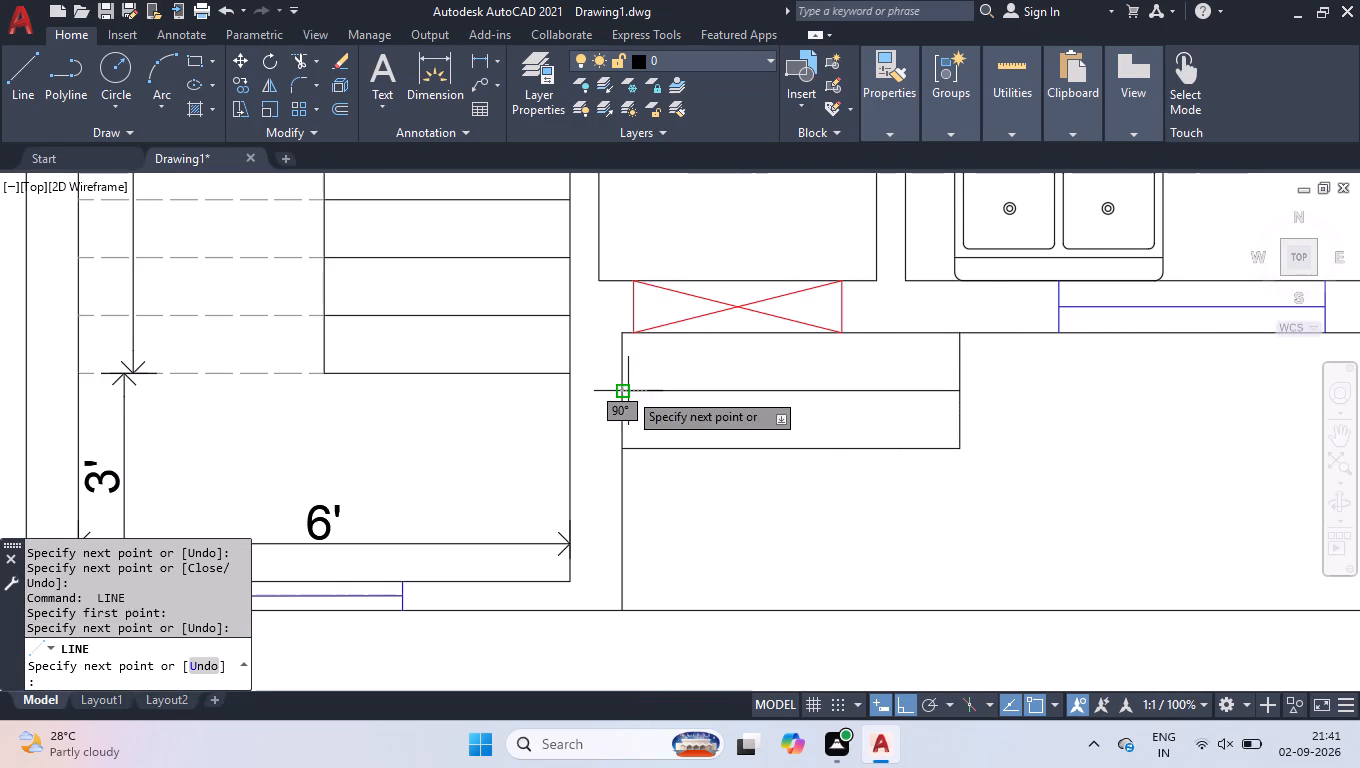
key("space")
Hatch the open strip between the plot boundary and the house's left, rear and right walls with the CROSS pattern in index colour 94.
scroll(683, 471, "down", 2)
scroll(737, 584, "down", 3)
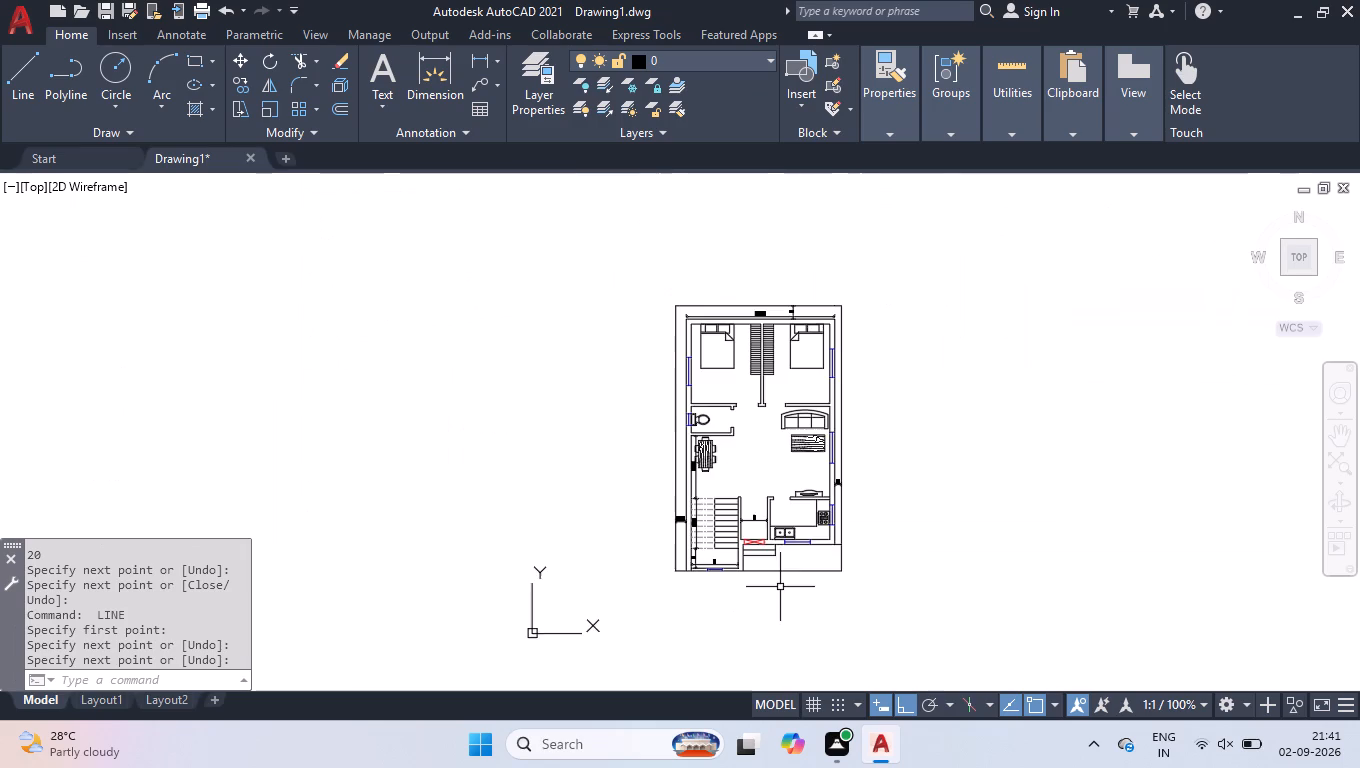
scroll(780, 583, "up", 1)
scroll(599, 455, "down", 1)
scroll(605, 400, "up", 1)
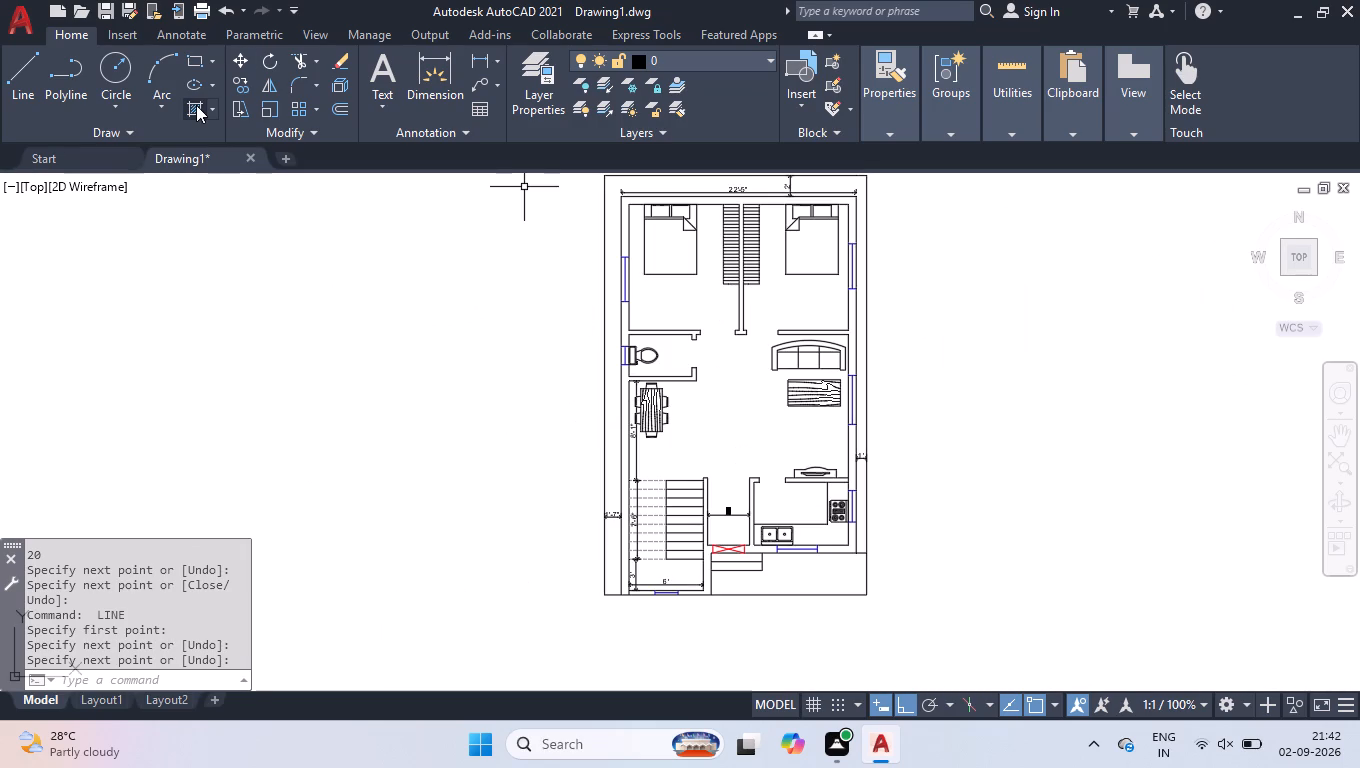
left_click(195, 106)
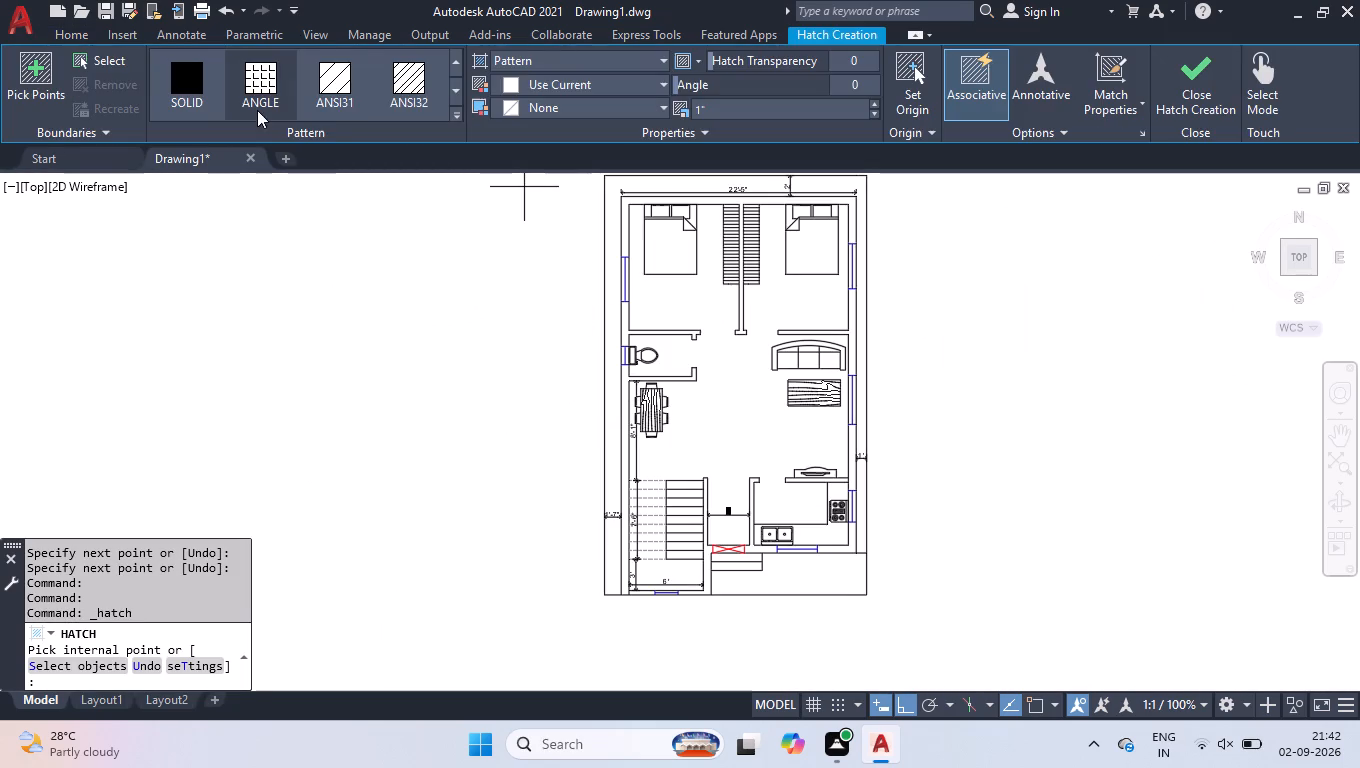
left_click(462, 113)
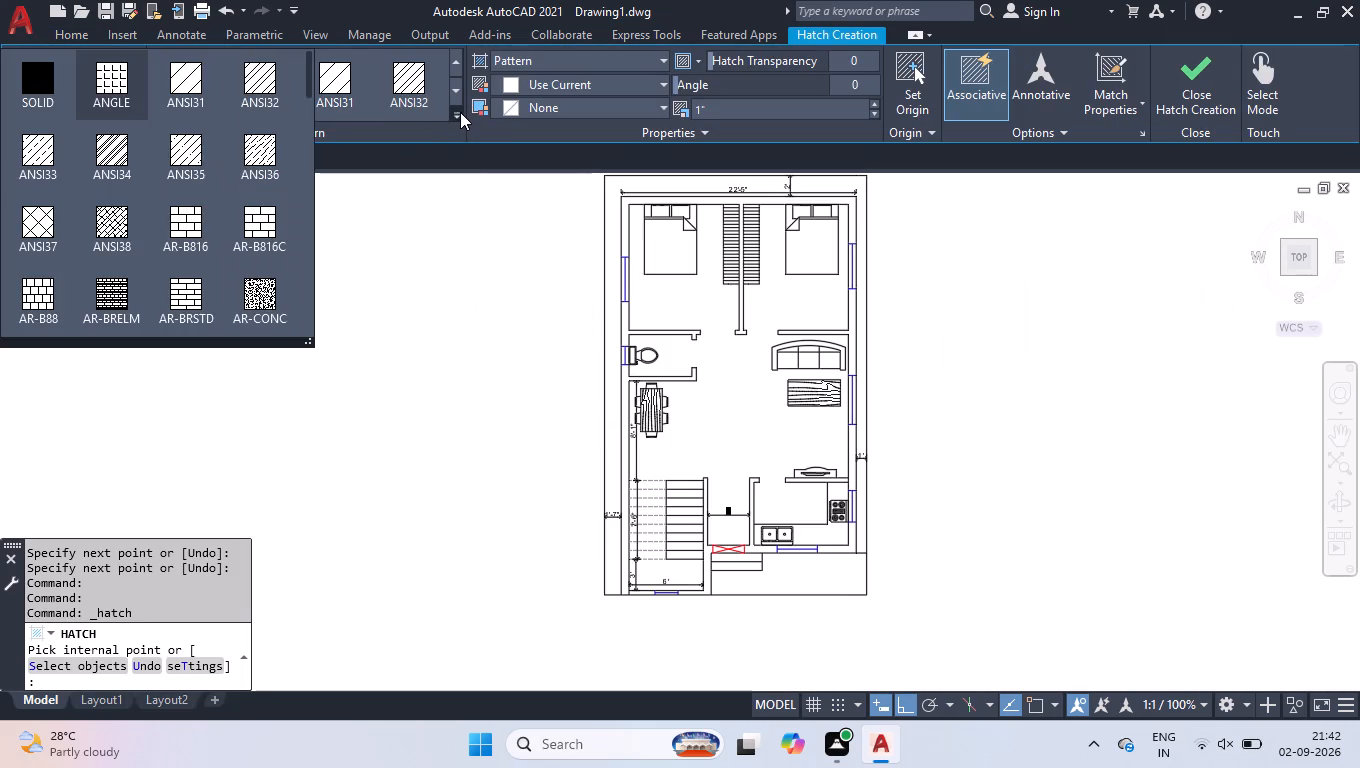
scroll(278, 185, "down", 2)
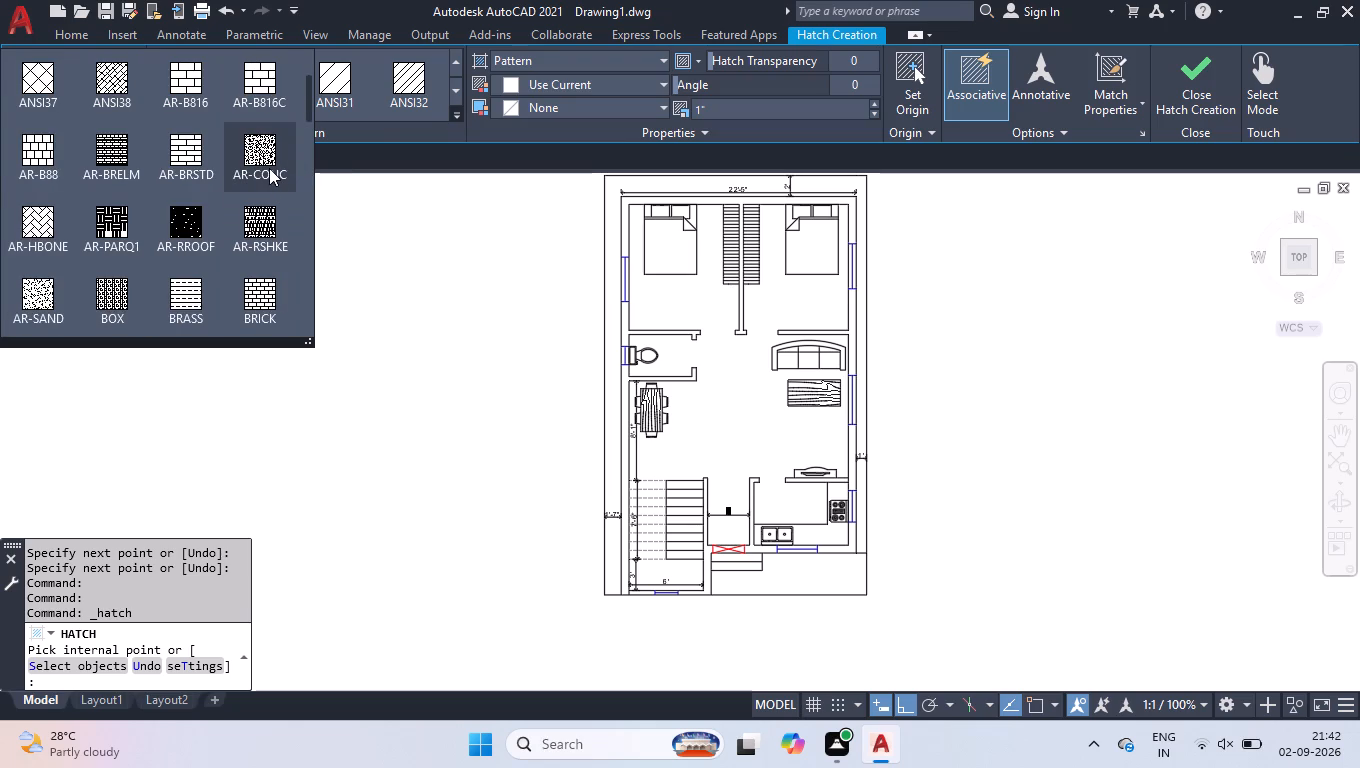
scroll(269, 168, "down", 2)
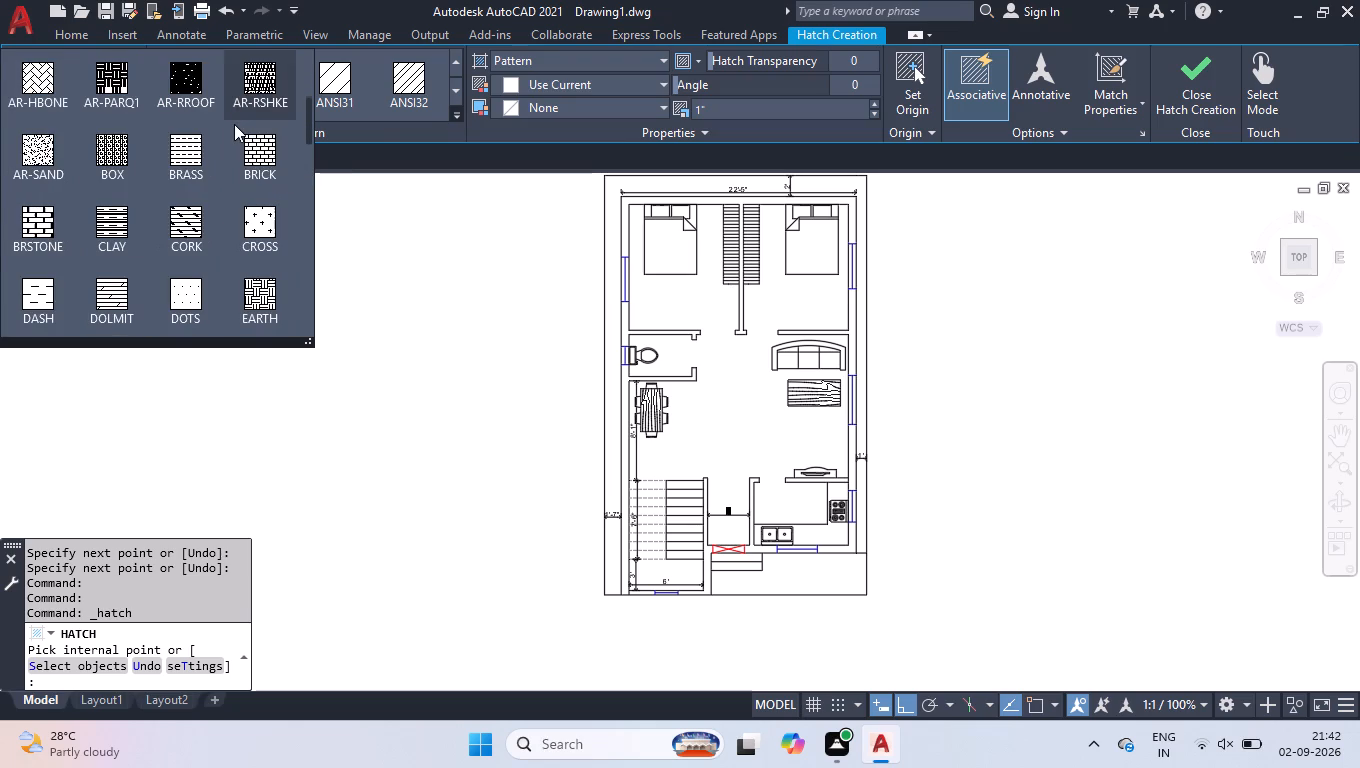
scroll(234, 124, "down", 1)
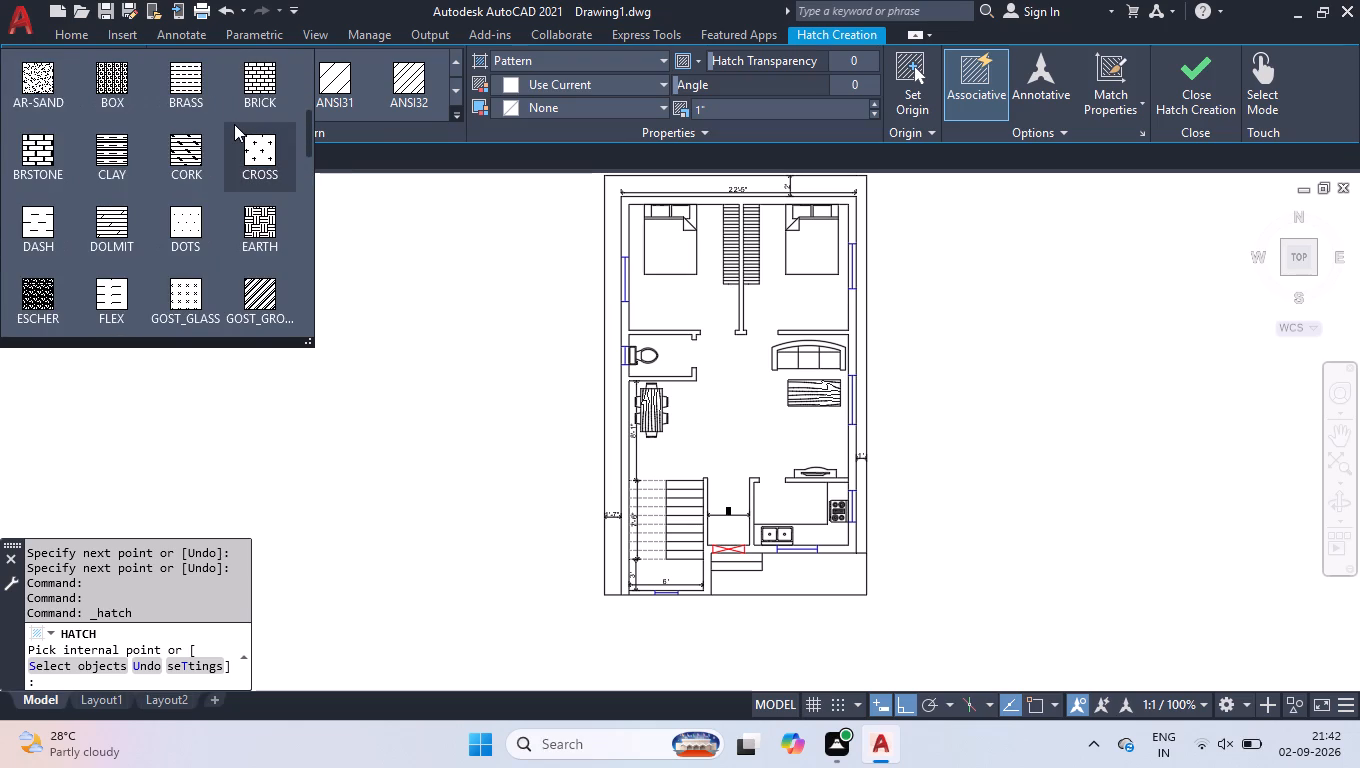
scroll(234, 138, "down", 2)
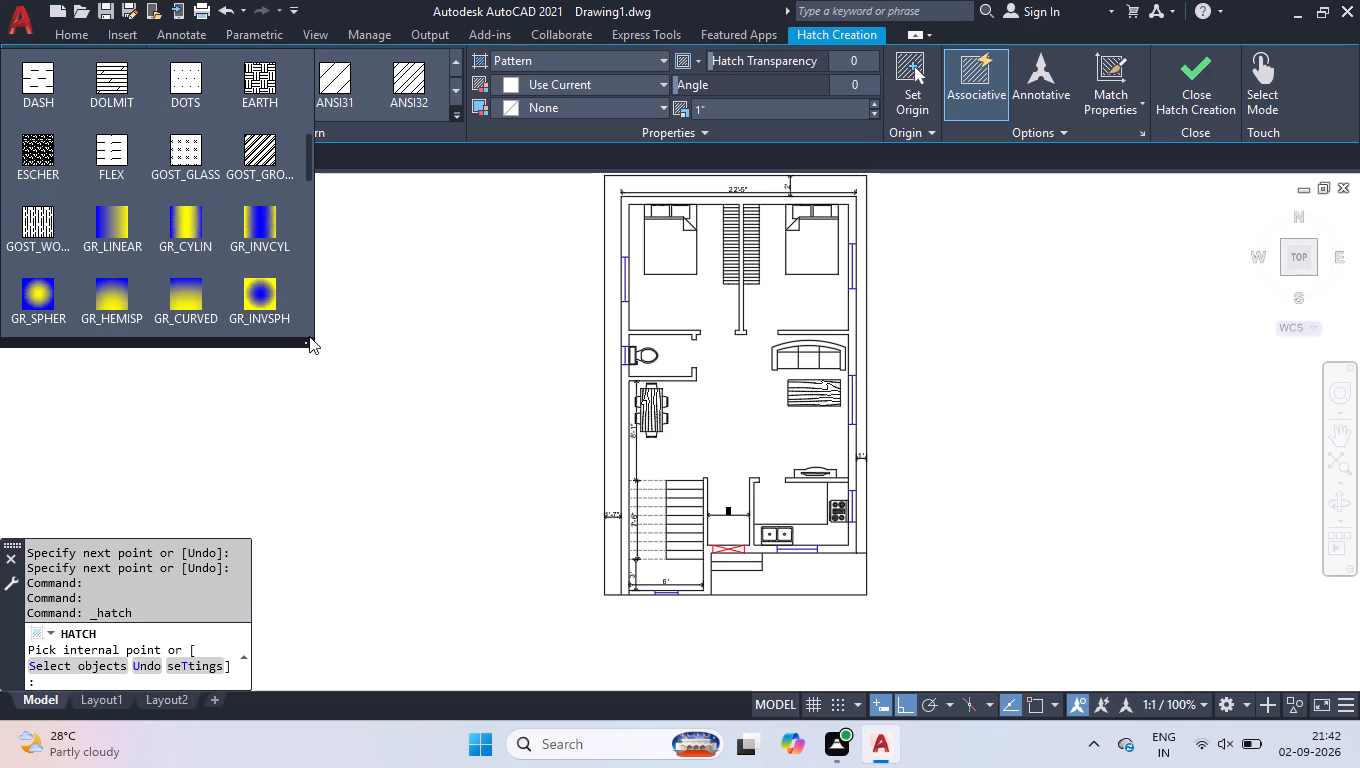
left_click_drag(308, 338, 1144, 628)
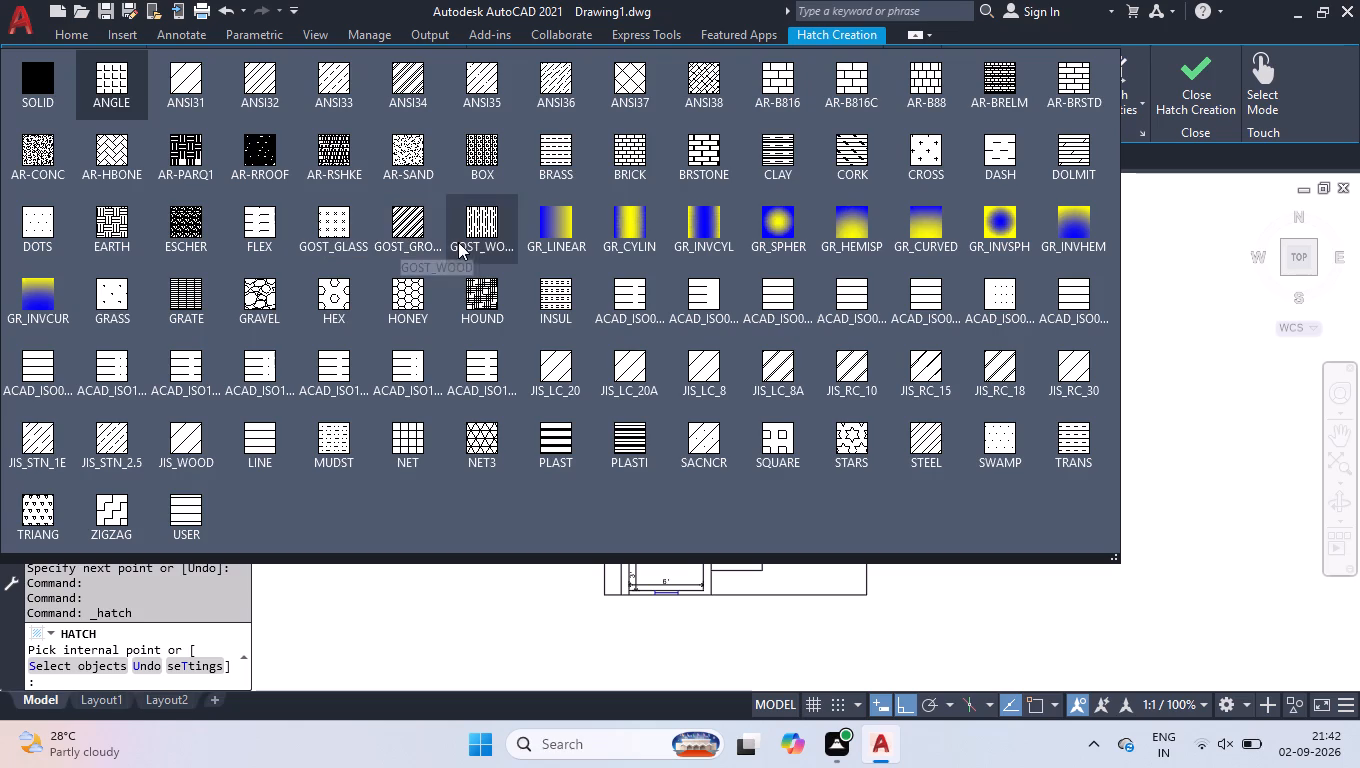
left_click(930, 160)
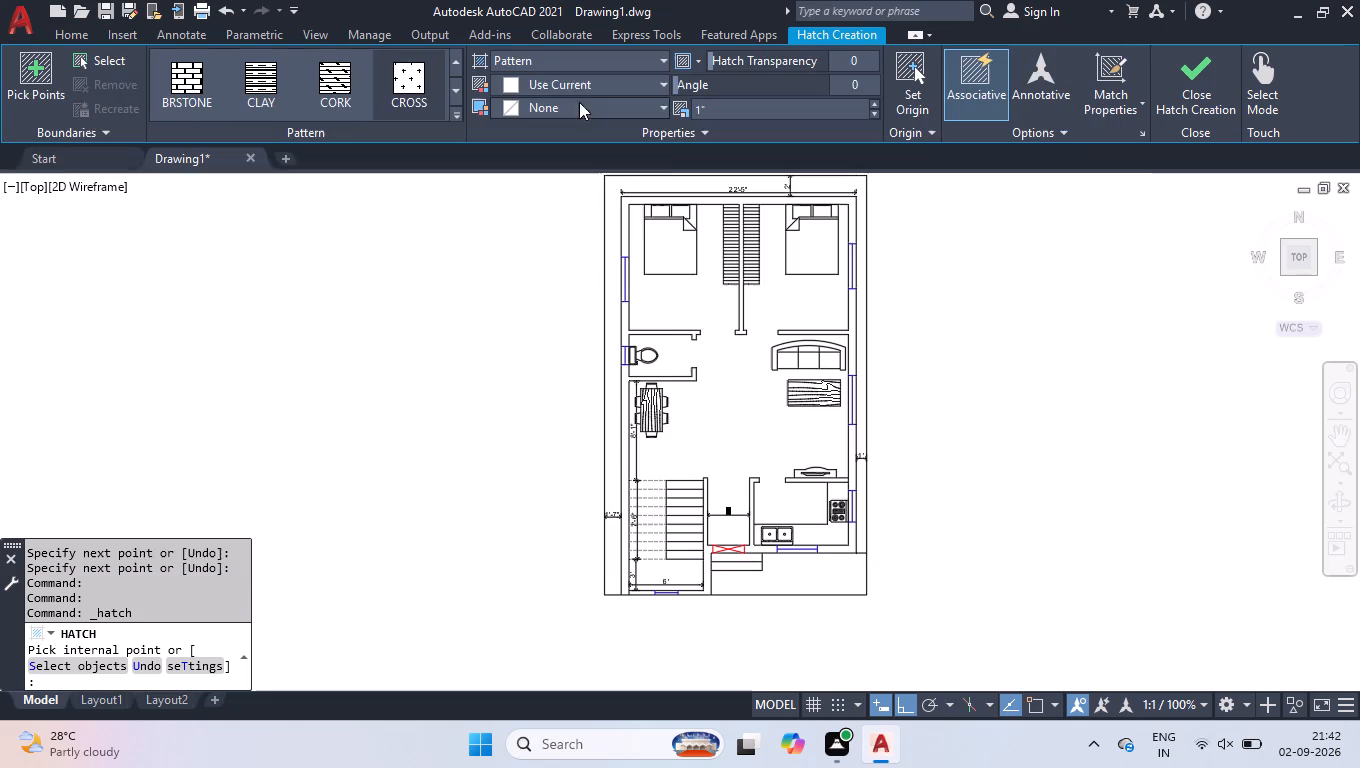
left_click(573, 87)
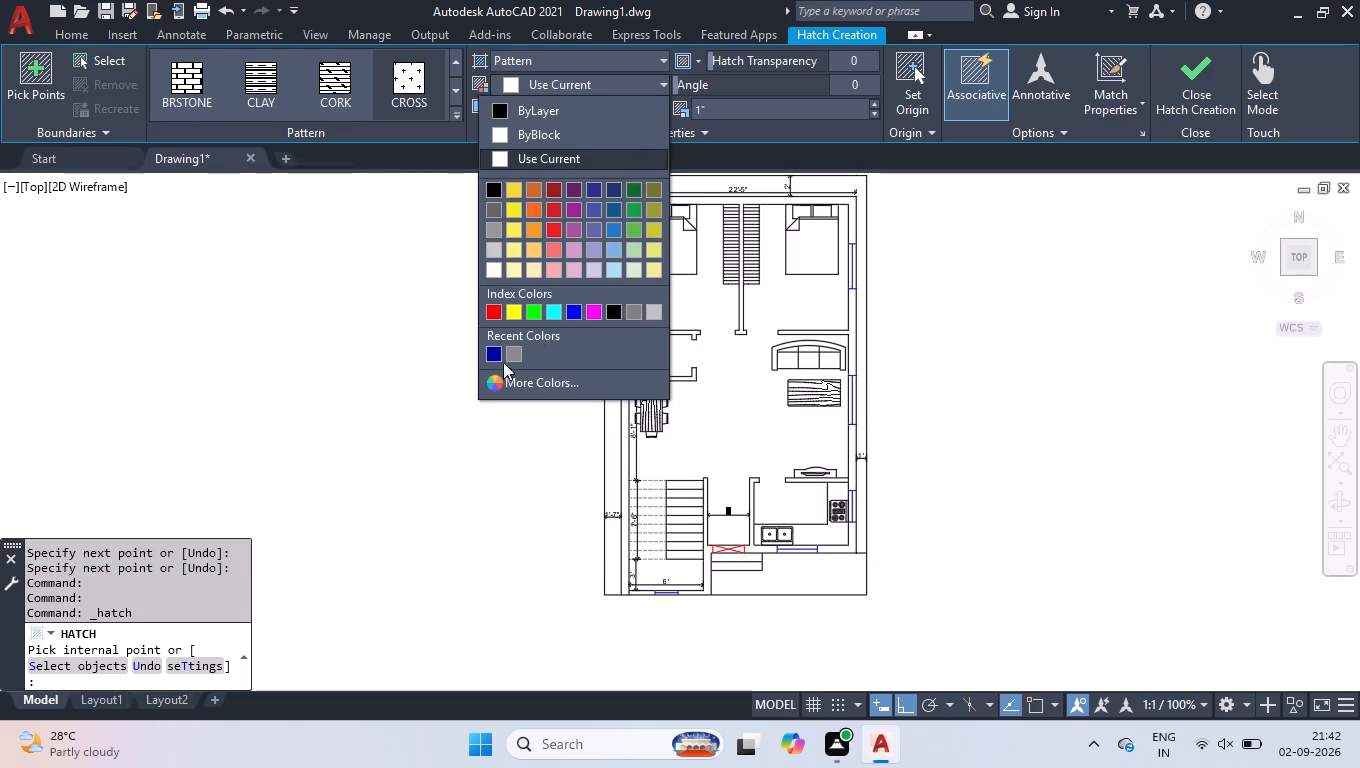
left_click(518, 381)
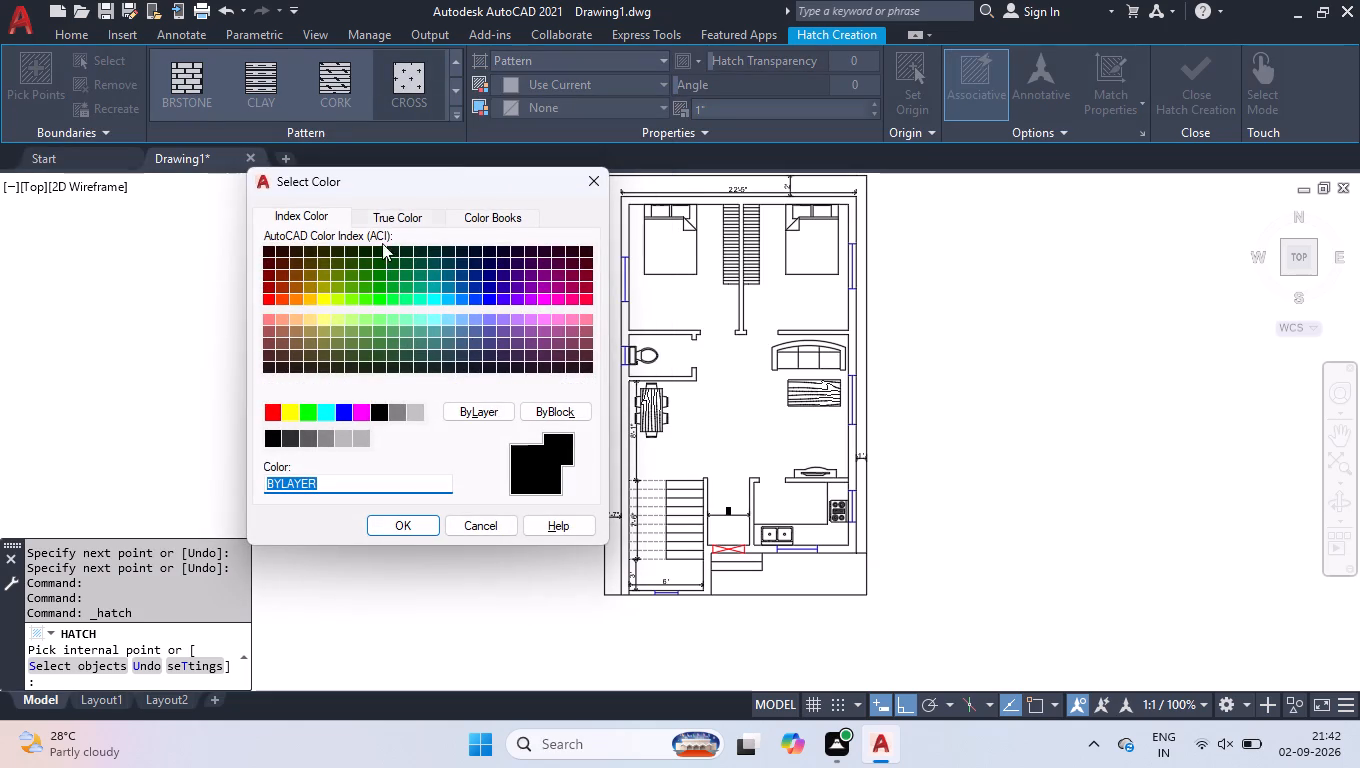
left_click(380, 272)
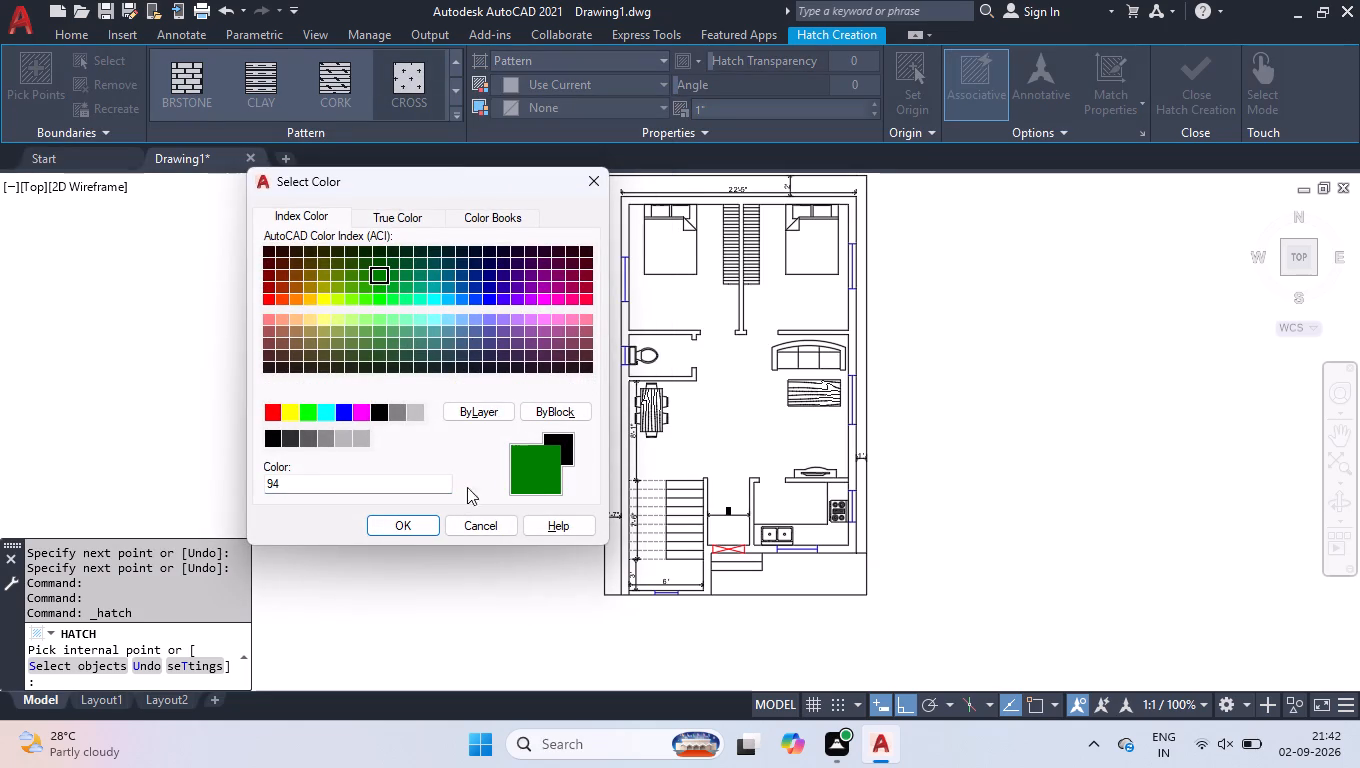
left_click(416, 526)
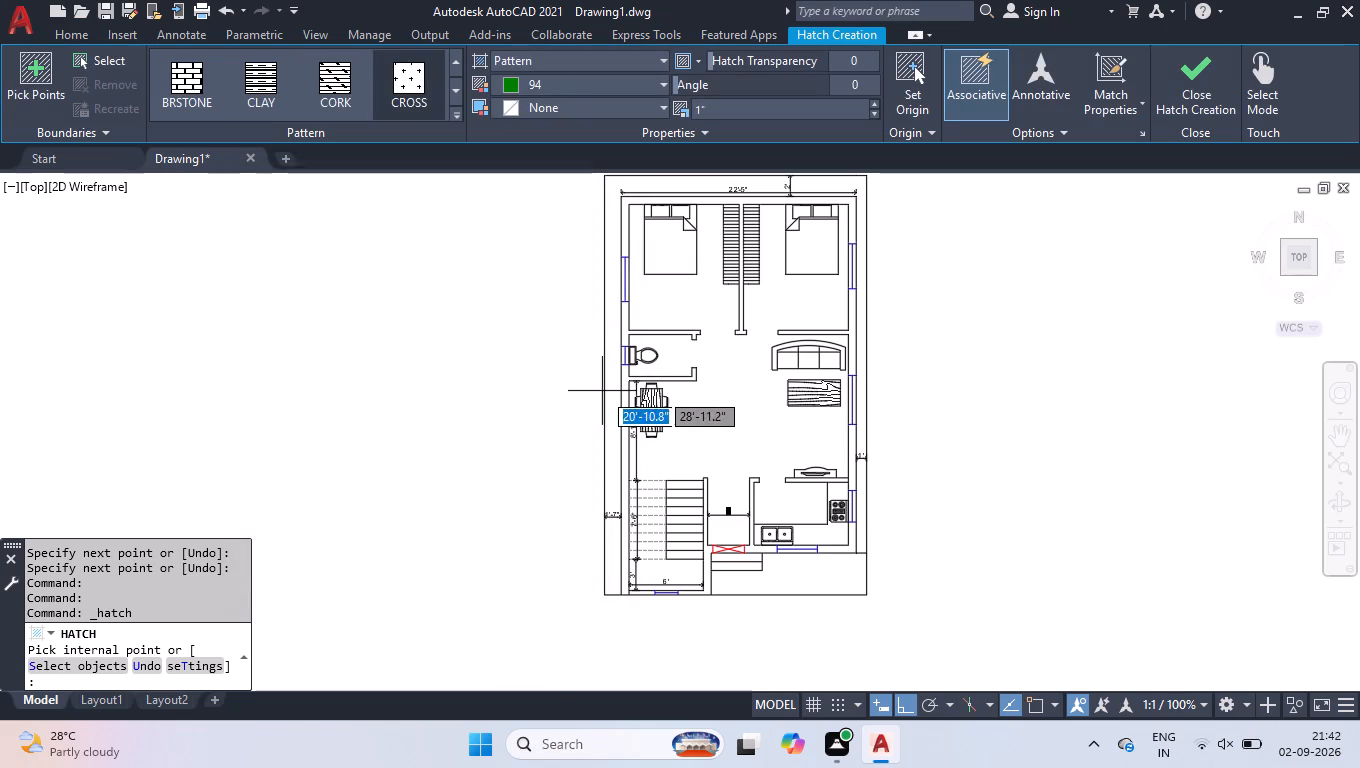
left_click(610, 395)
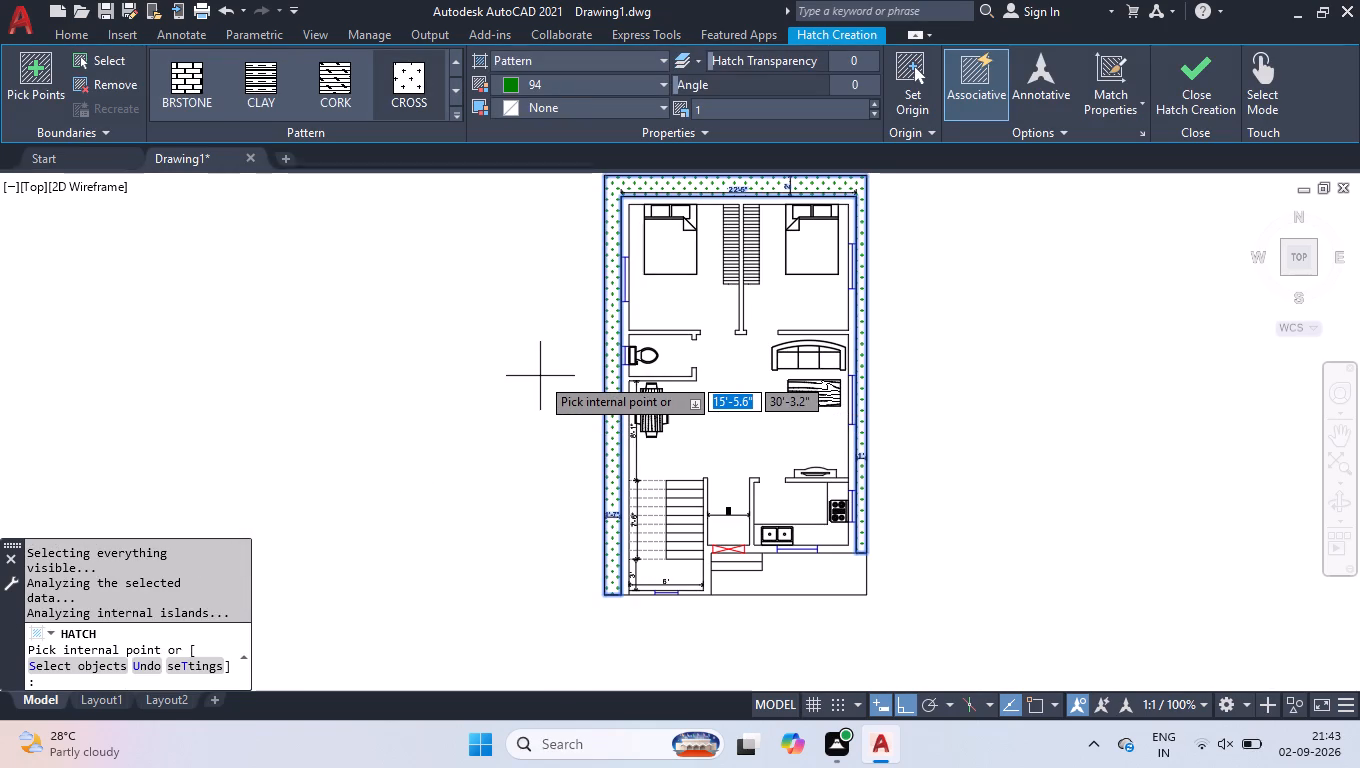
key("Return")
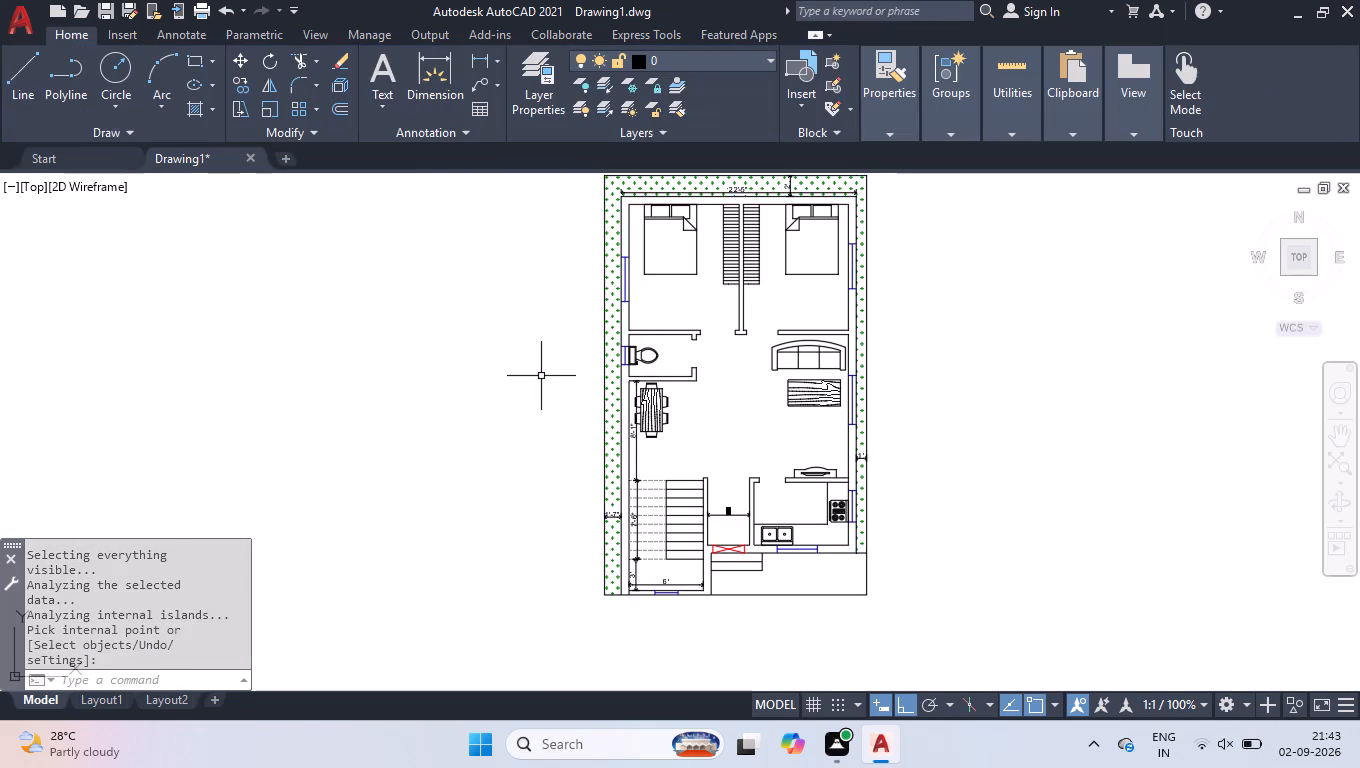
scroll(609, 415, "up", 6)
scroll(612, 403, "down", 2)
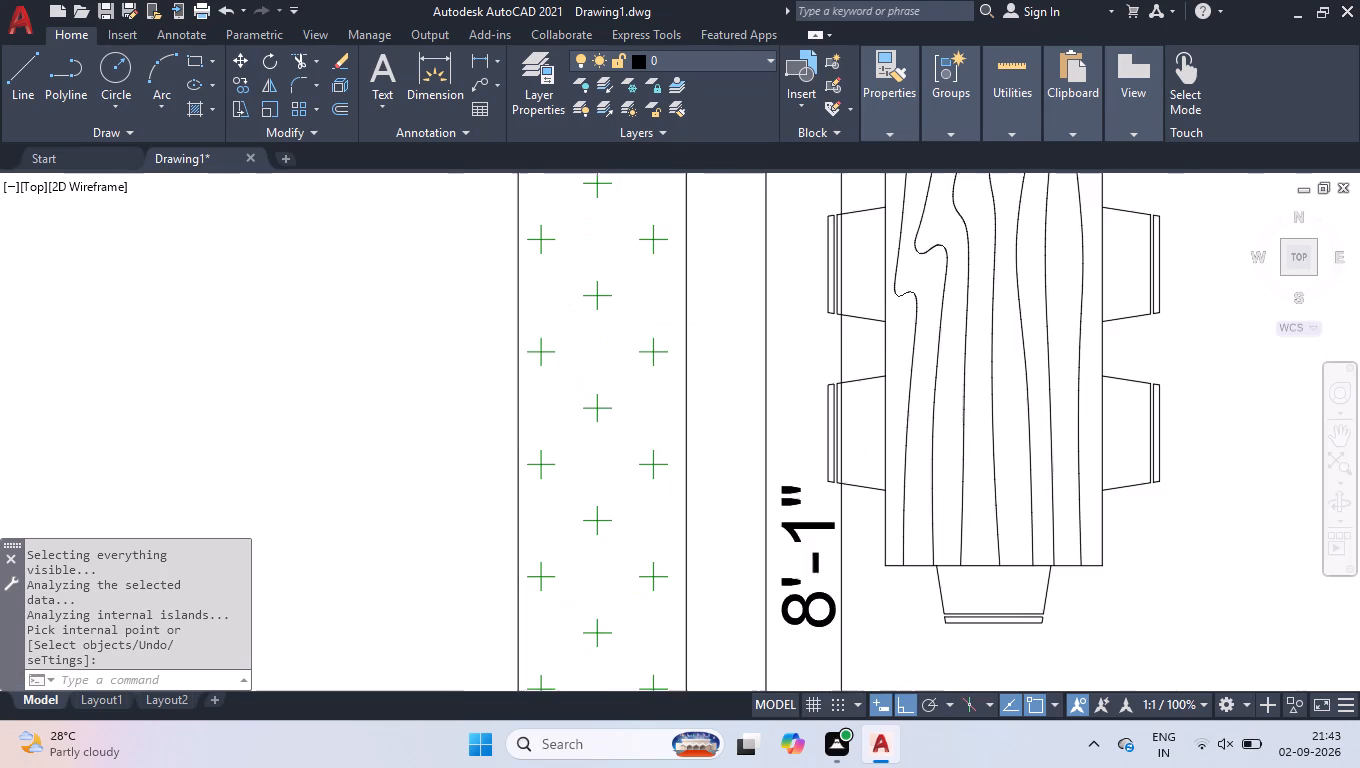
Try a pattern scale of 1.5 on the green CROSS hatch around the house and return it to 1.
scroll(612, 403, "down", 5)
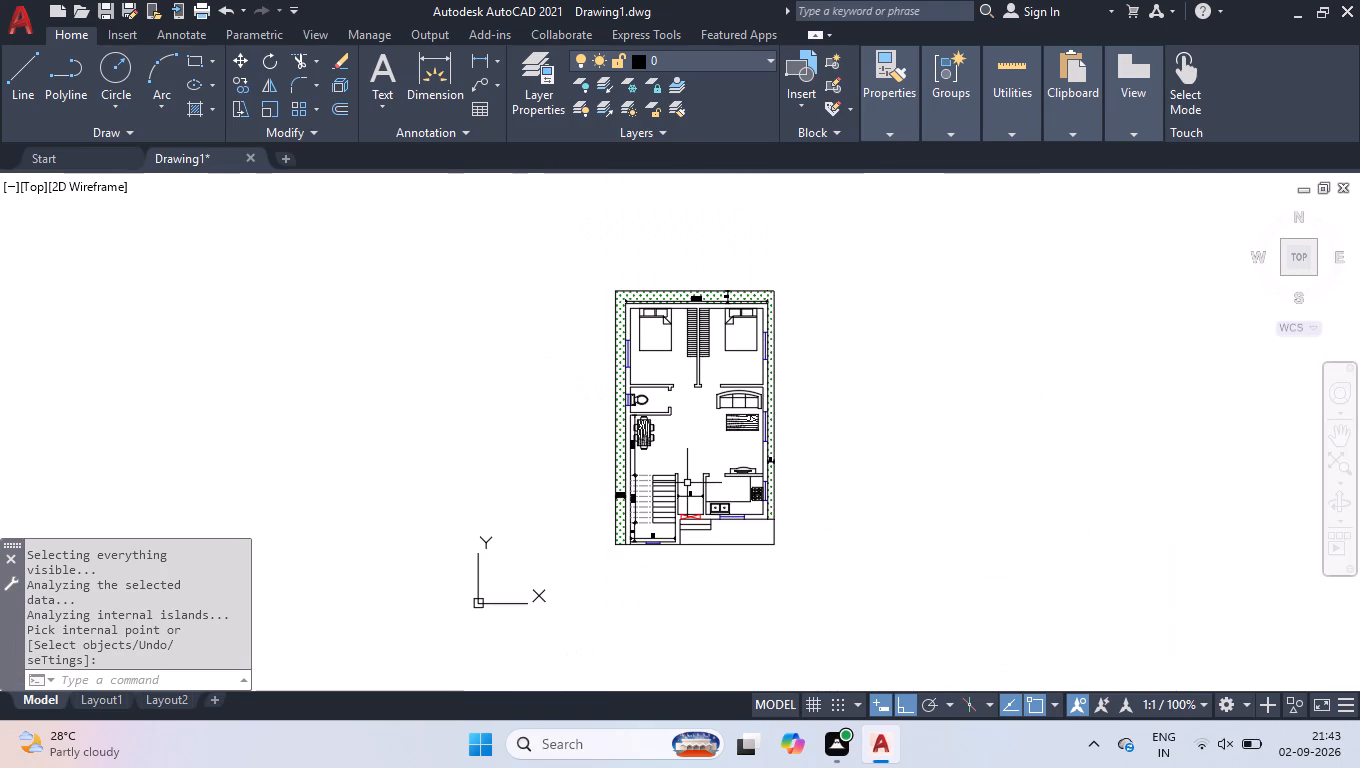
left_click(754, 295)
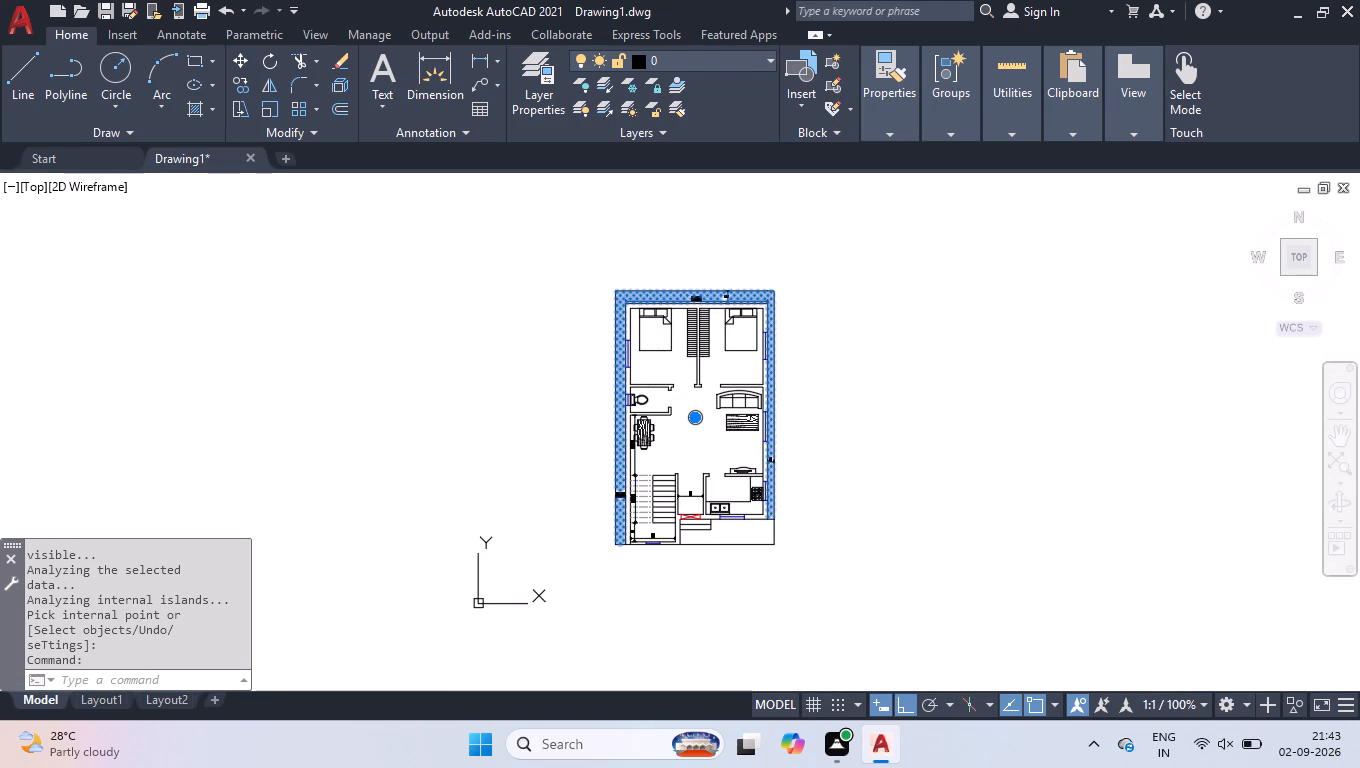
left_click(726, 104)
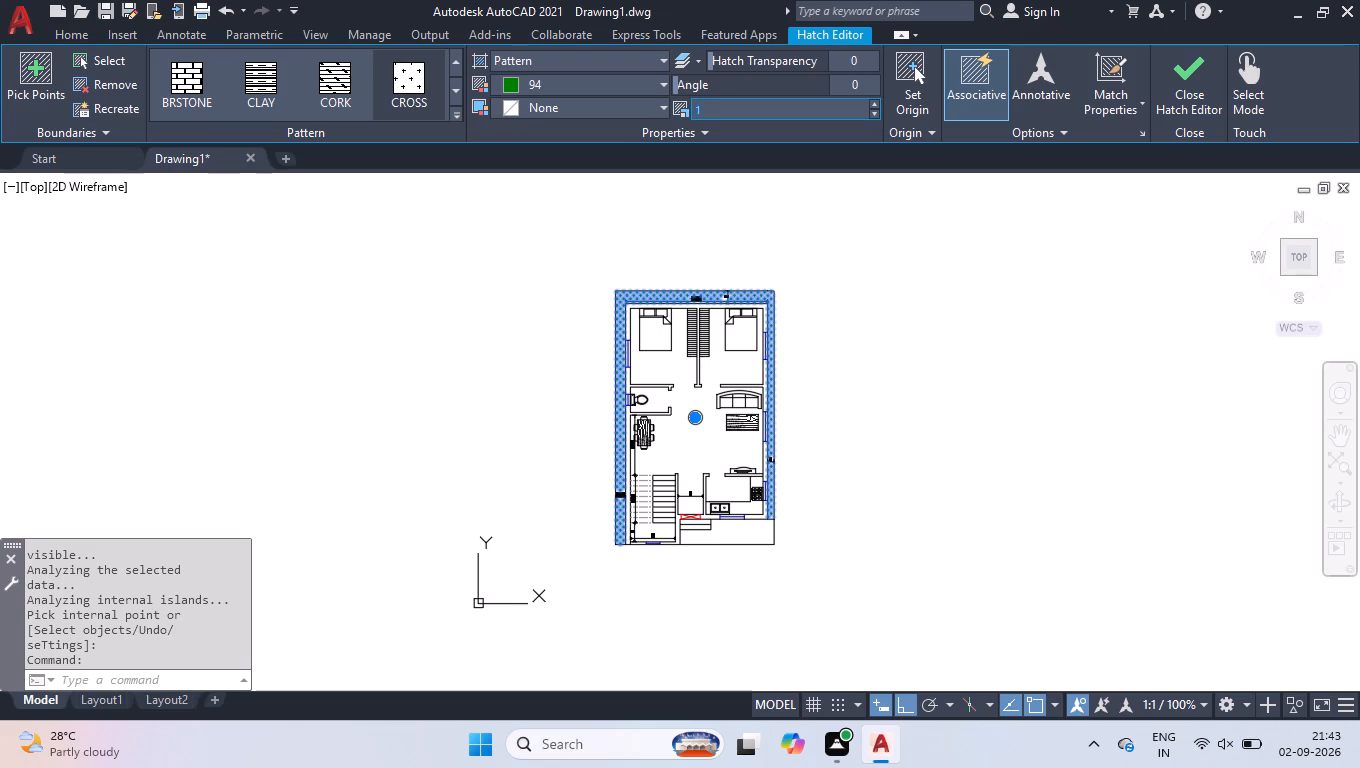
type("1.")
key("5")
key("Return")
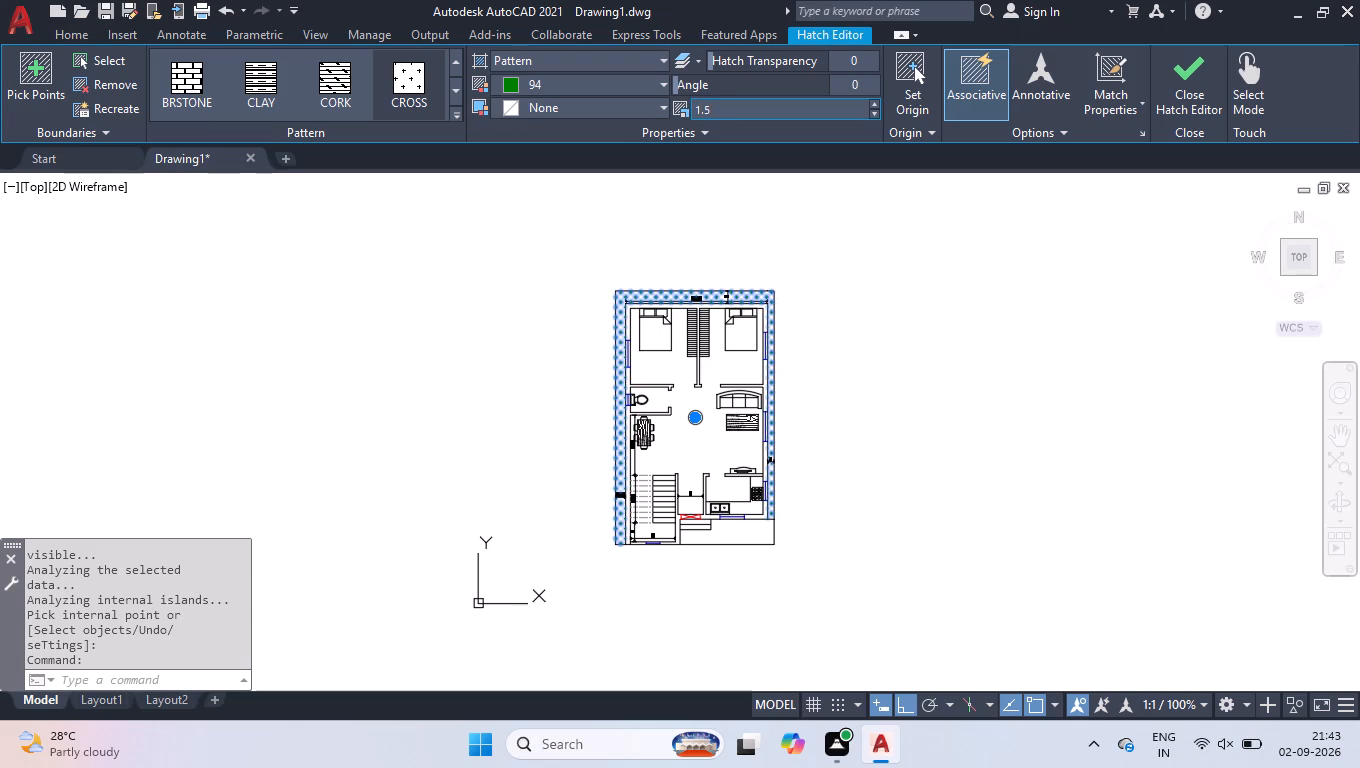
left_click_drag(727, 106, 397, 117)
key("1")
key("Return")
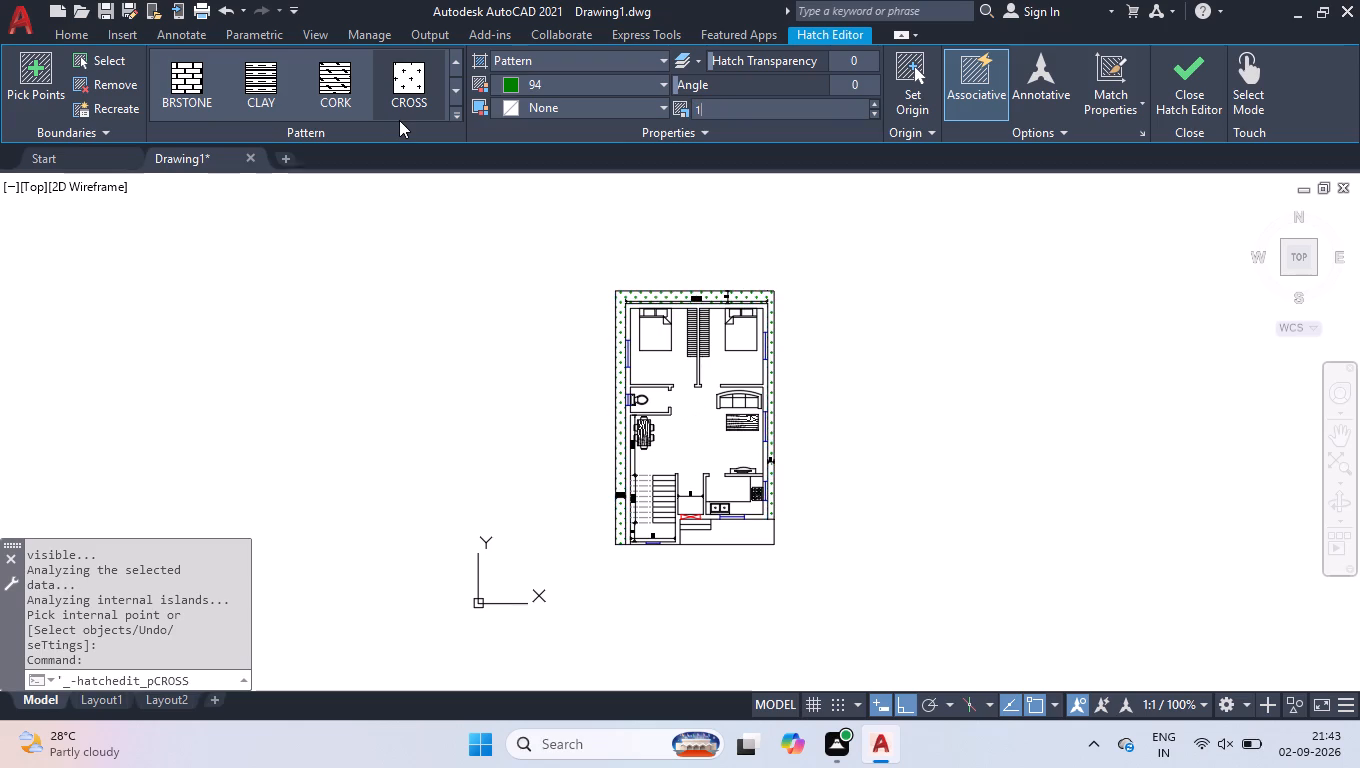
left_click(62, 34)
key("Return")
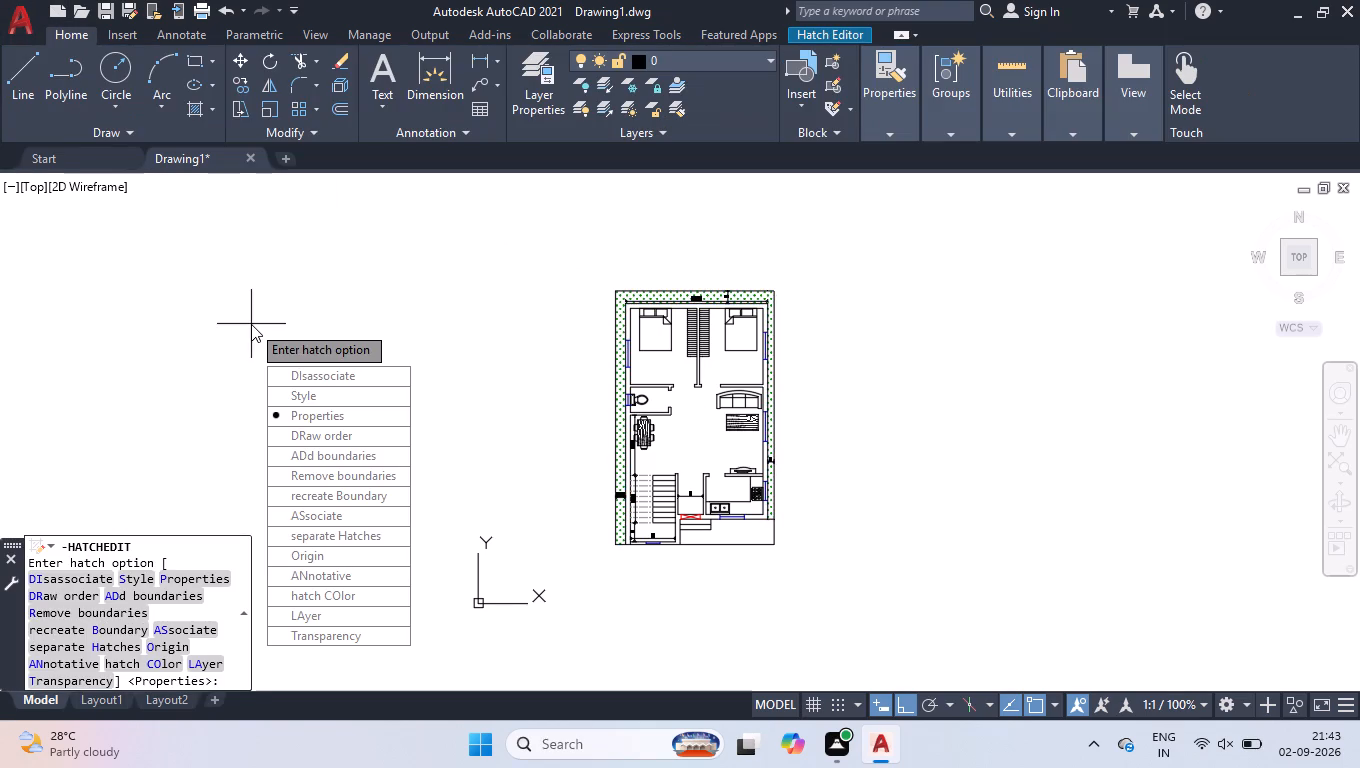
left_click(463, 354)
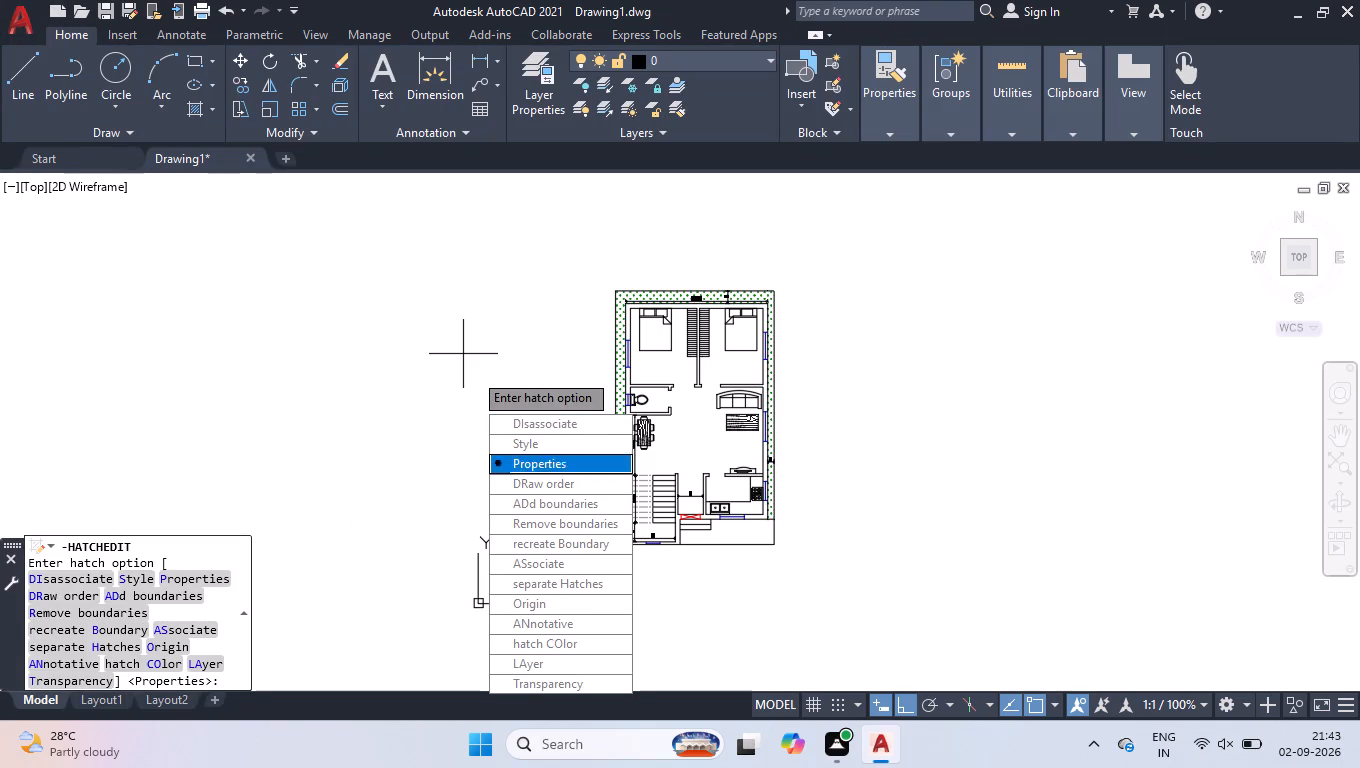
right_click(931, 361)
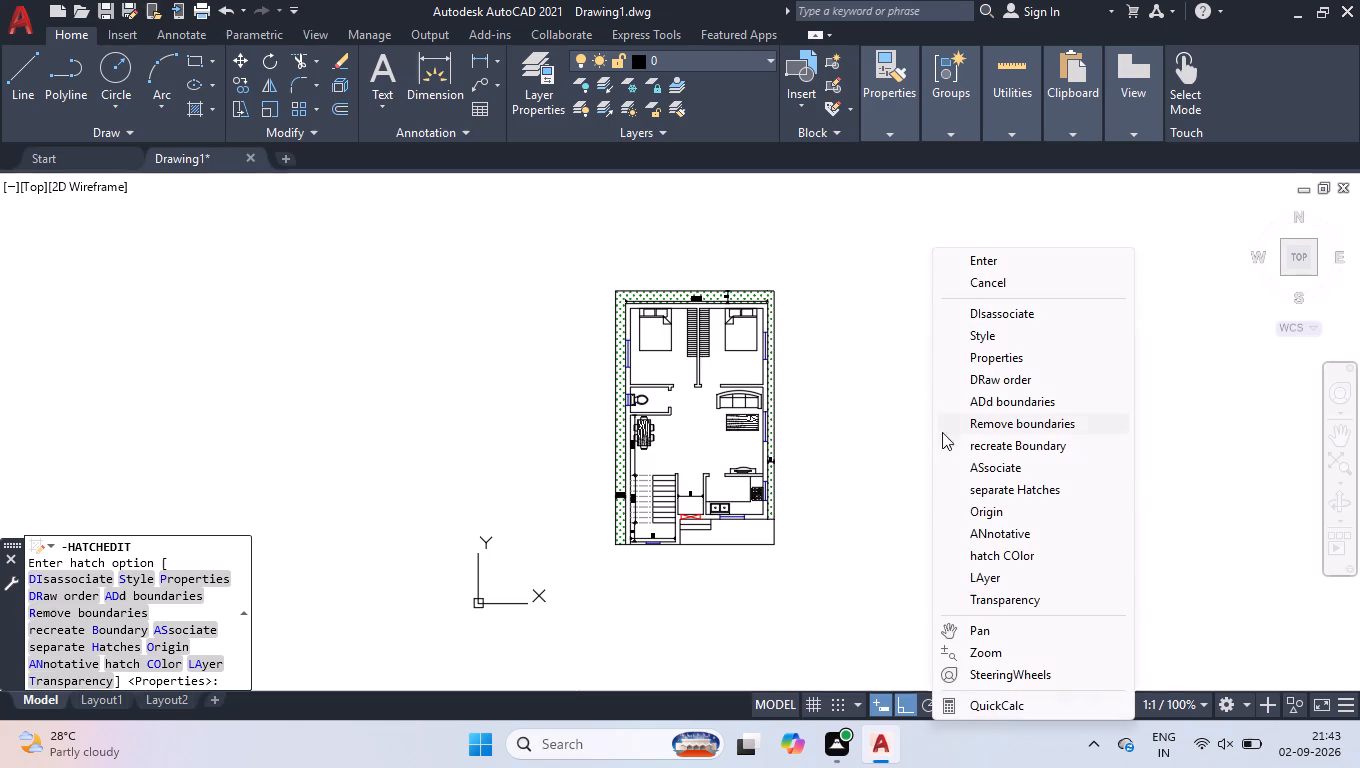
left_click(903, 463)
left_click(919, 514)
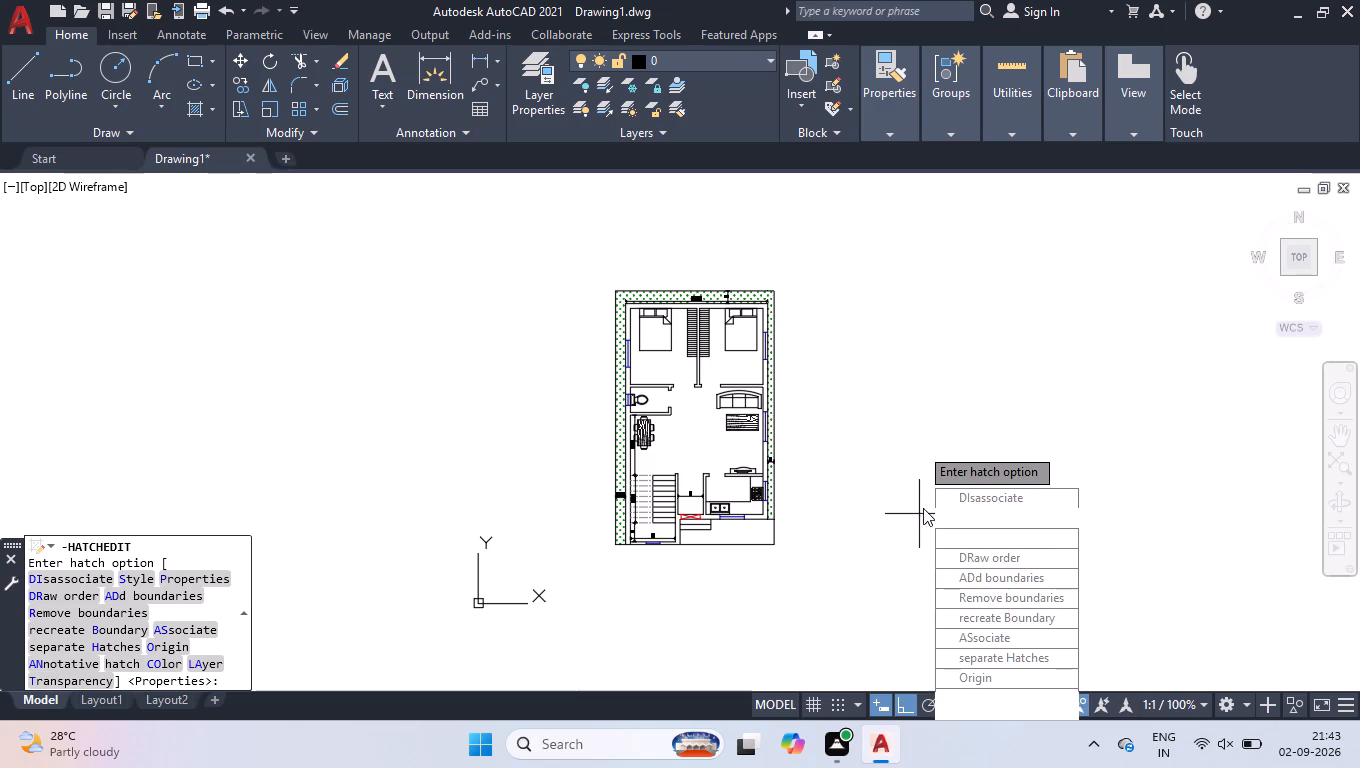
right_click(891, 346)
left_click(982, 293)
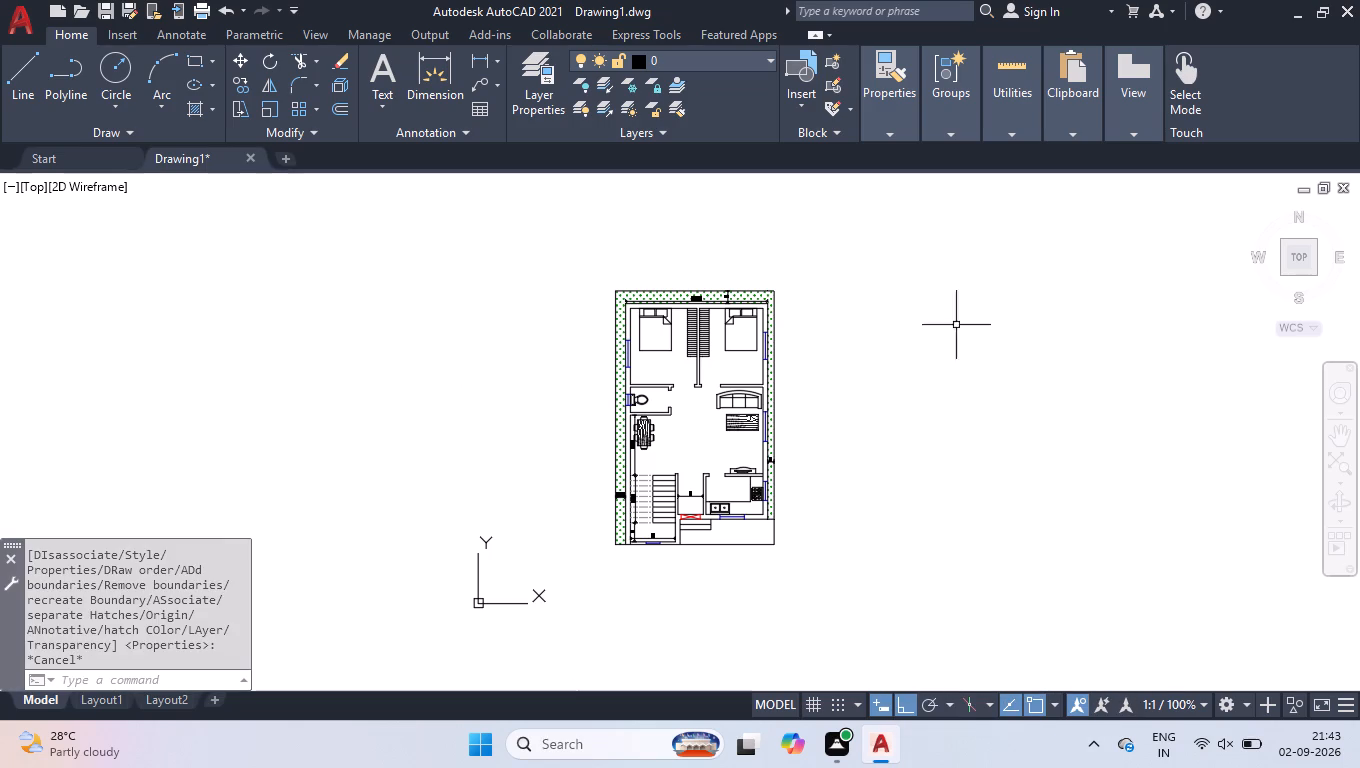
Start an ANSI31 hatch in index colour 253, filling the rear wall, the wall between the bedrooms, the toilet walls and the left outer wall.
left_click(1301, 260)
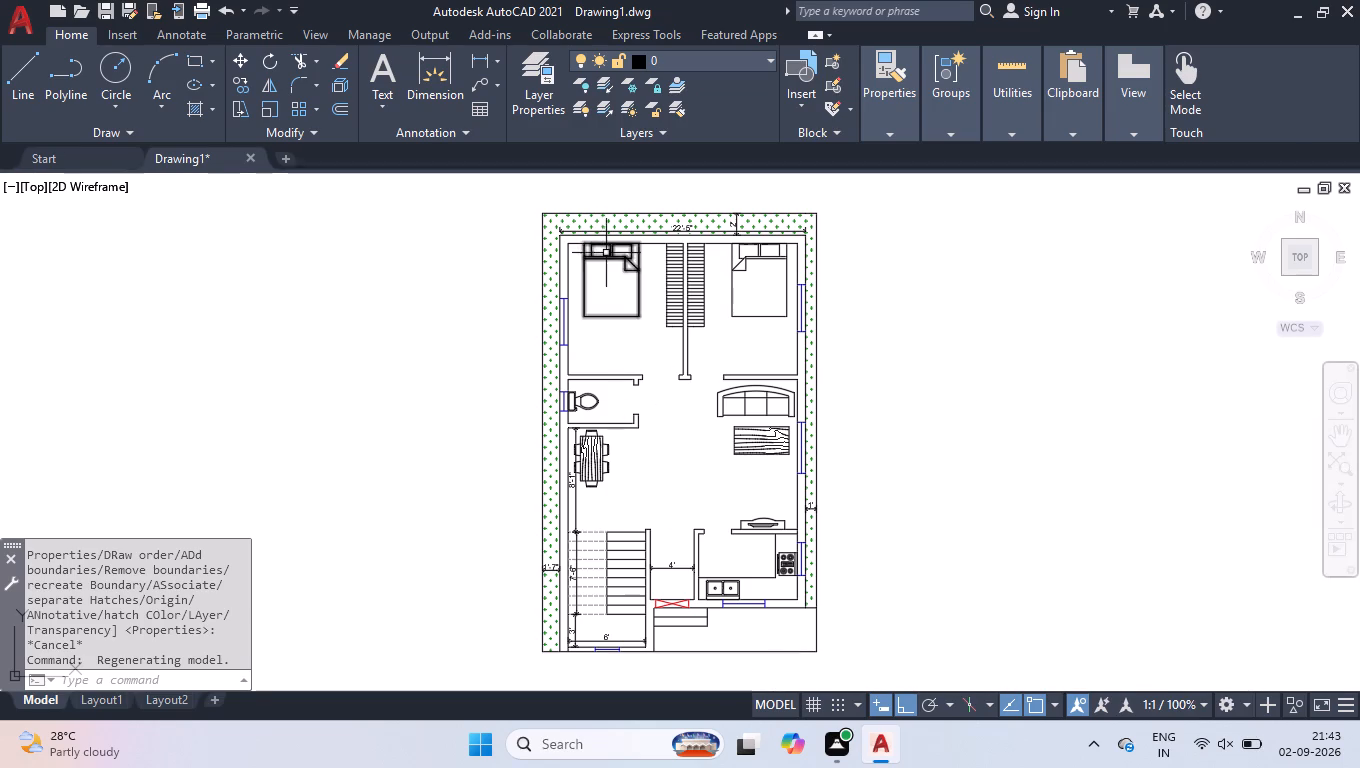
left_click(191, 105)
scroll(332, 88, "up", 3)
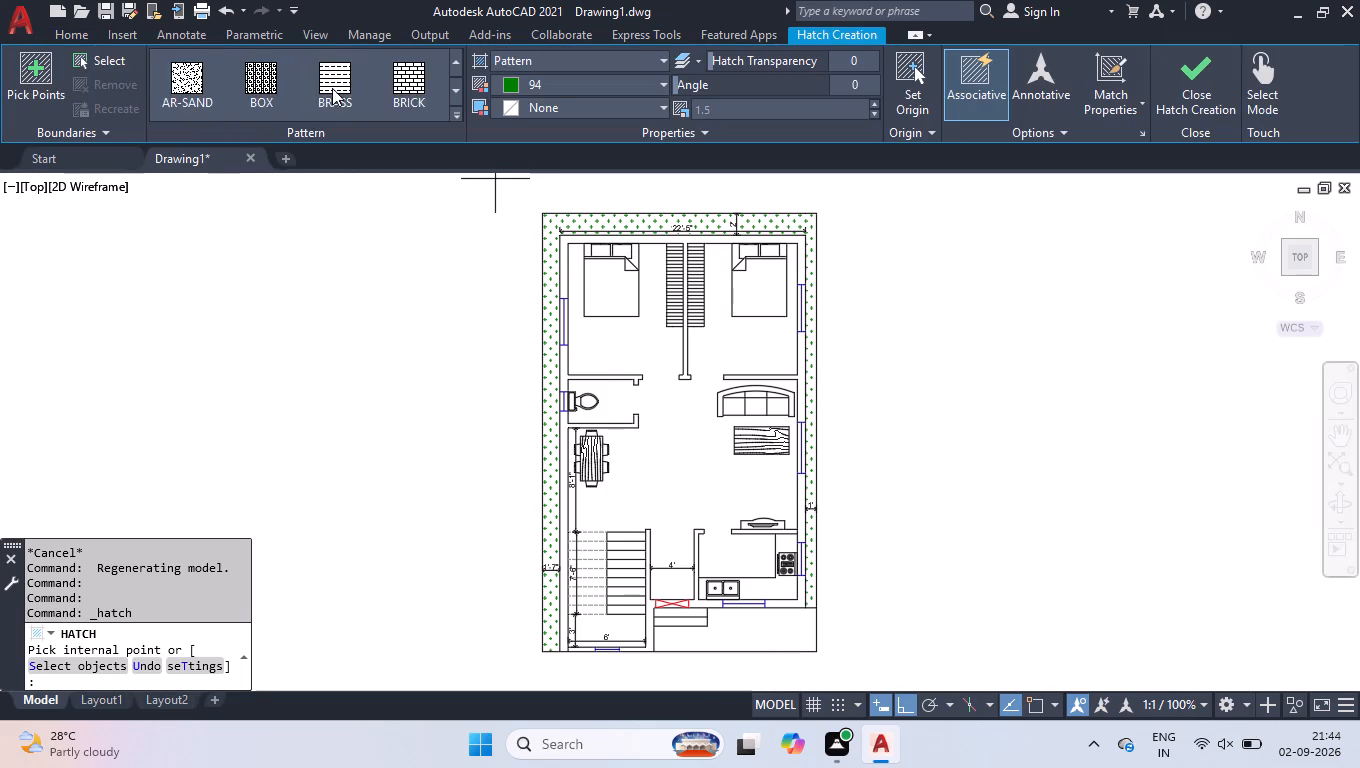
scroll(332, 88, "up", 17)
left_click(333, 85)
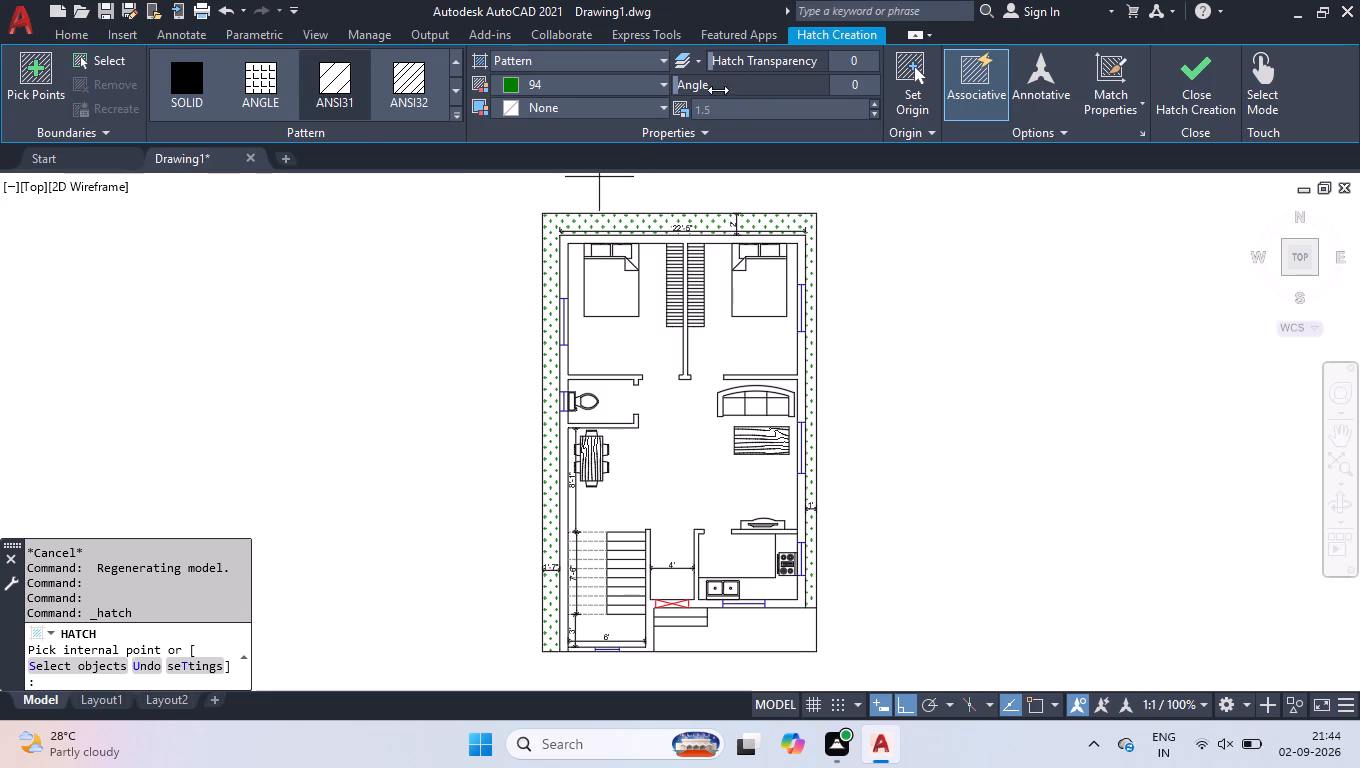
left_click(646, 92)
left_click(538, 360)
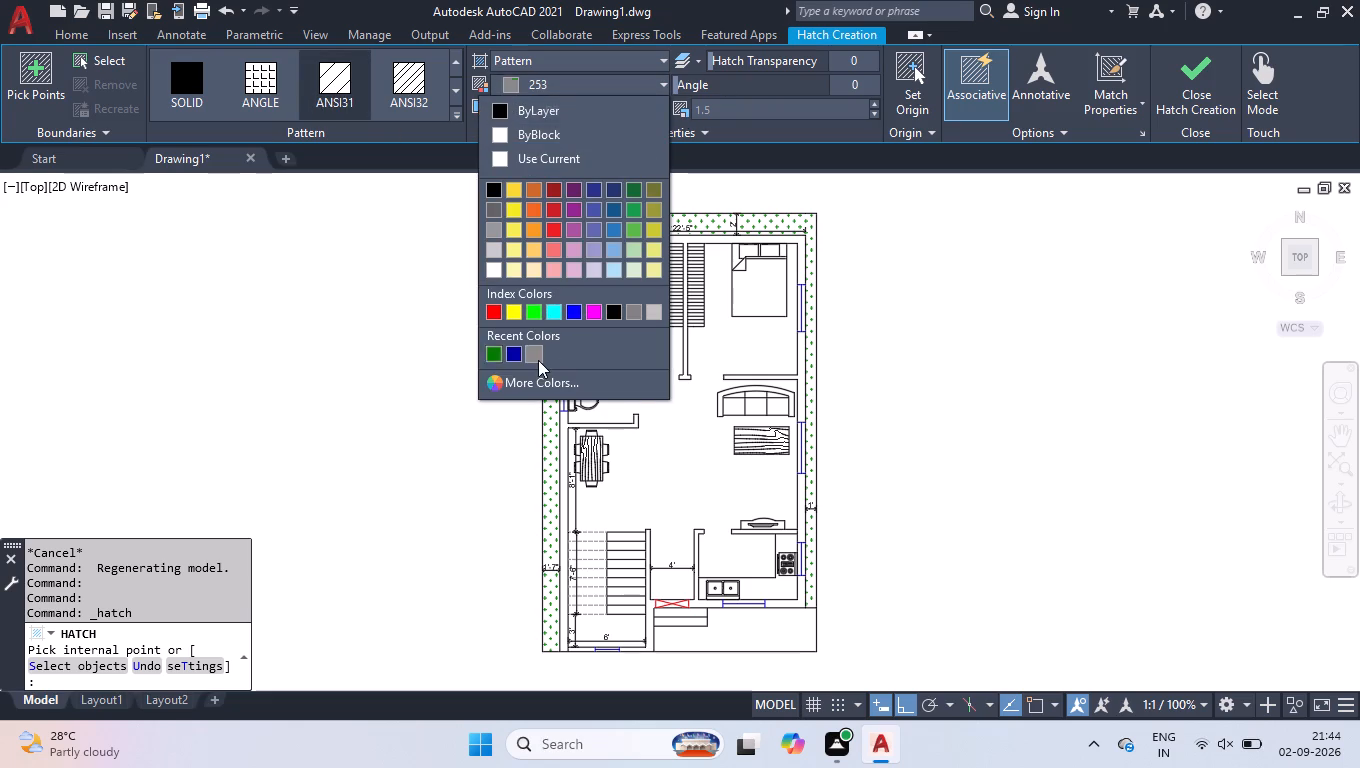
left_click(694, 241)
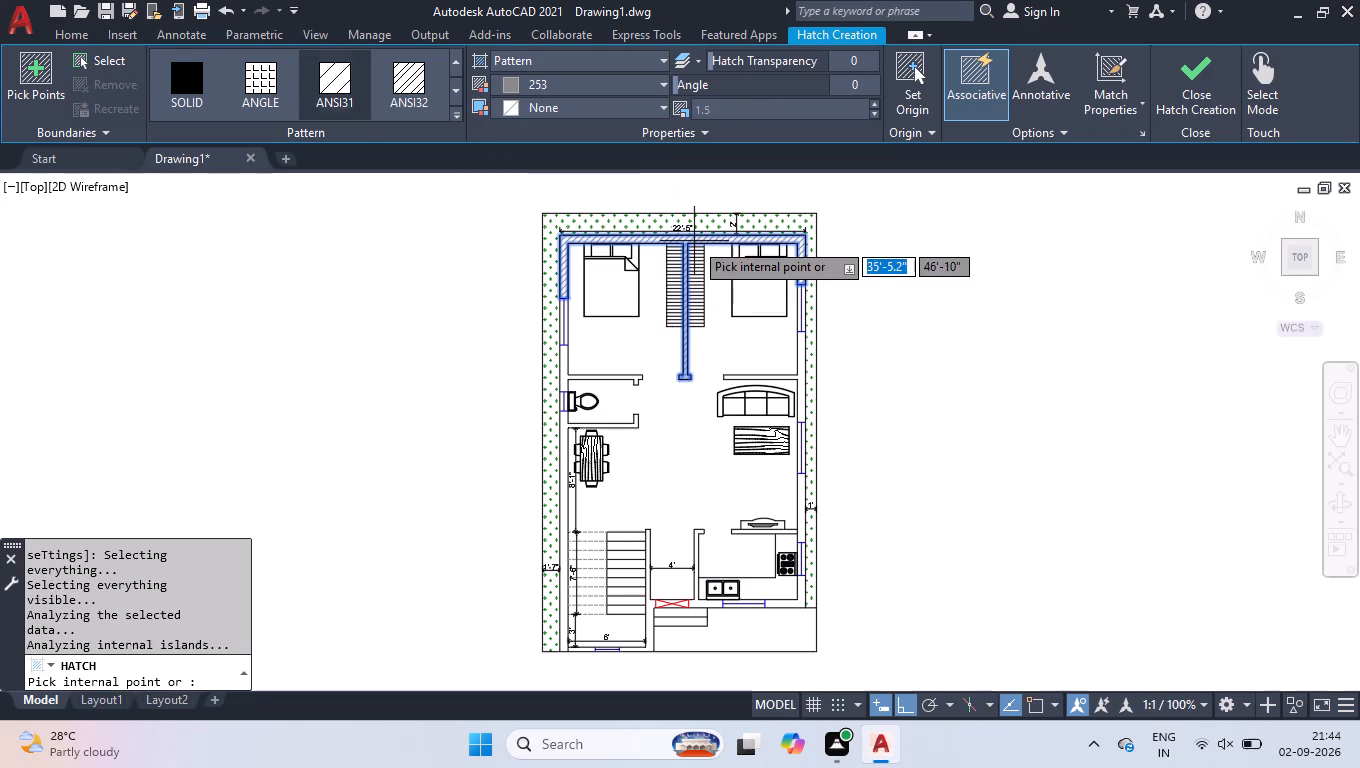
left_click(566, 377)
left_click(564, 442)
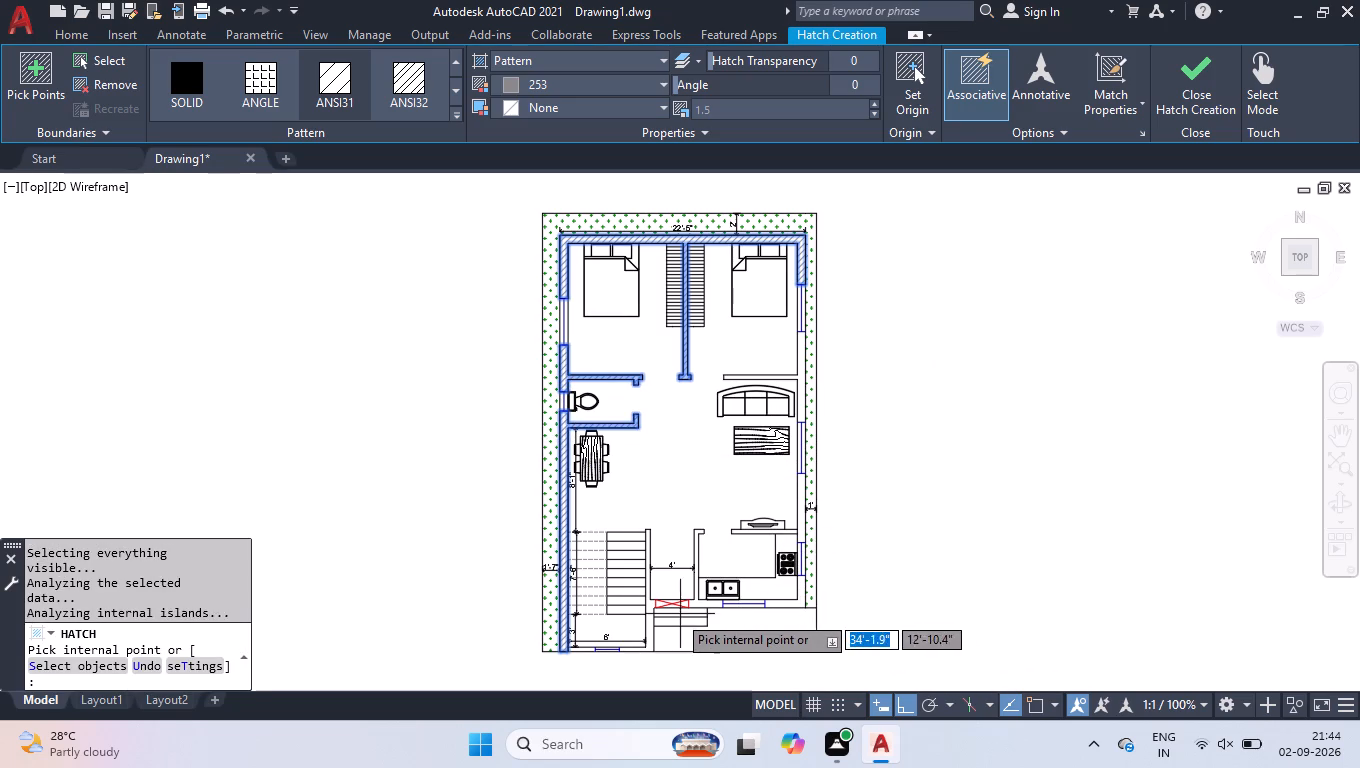
Fill the remaining staircase, front, kitchen, right outer and right bedroom wall segments with the same ANSI31 hatch and finish it.
left_click(651, 620)
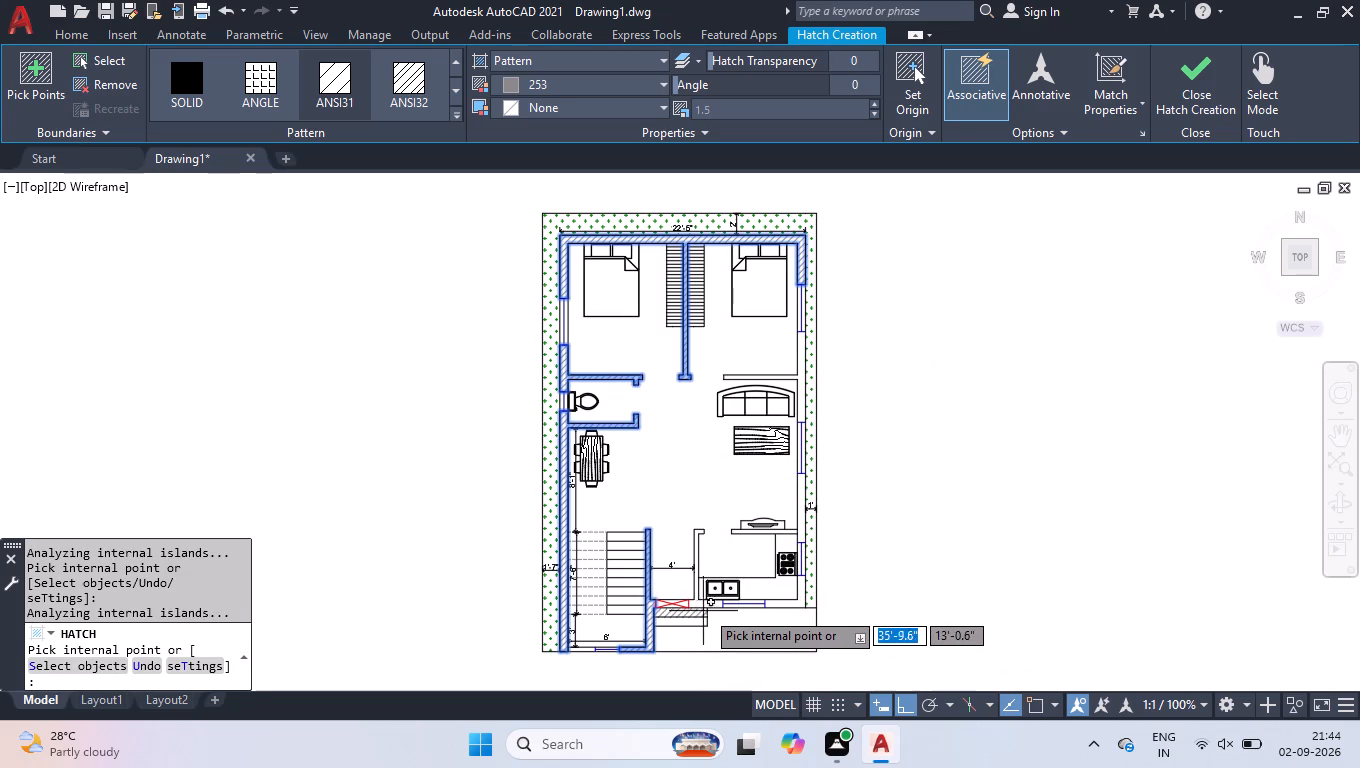
left_click(708, 605)
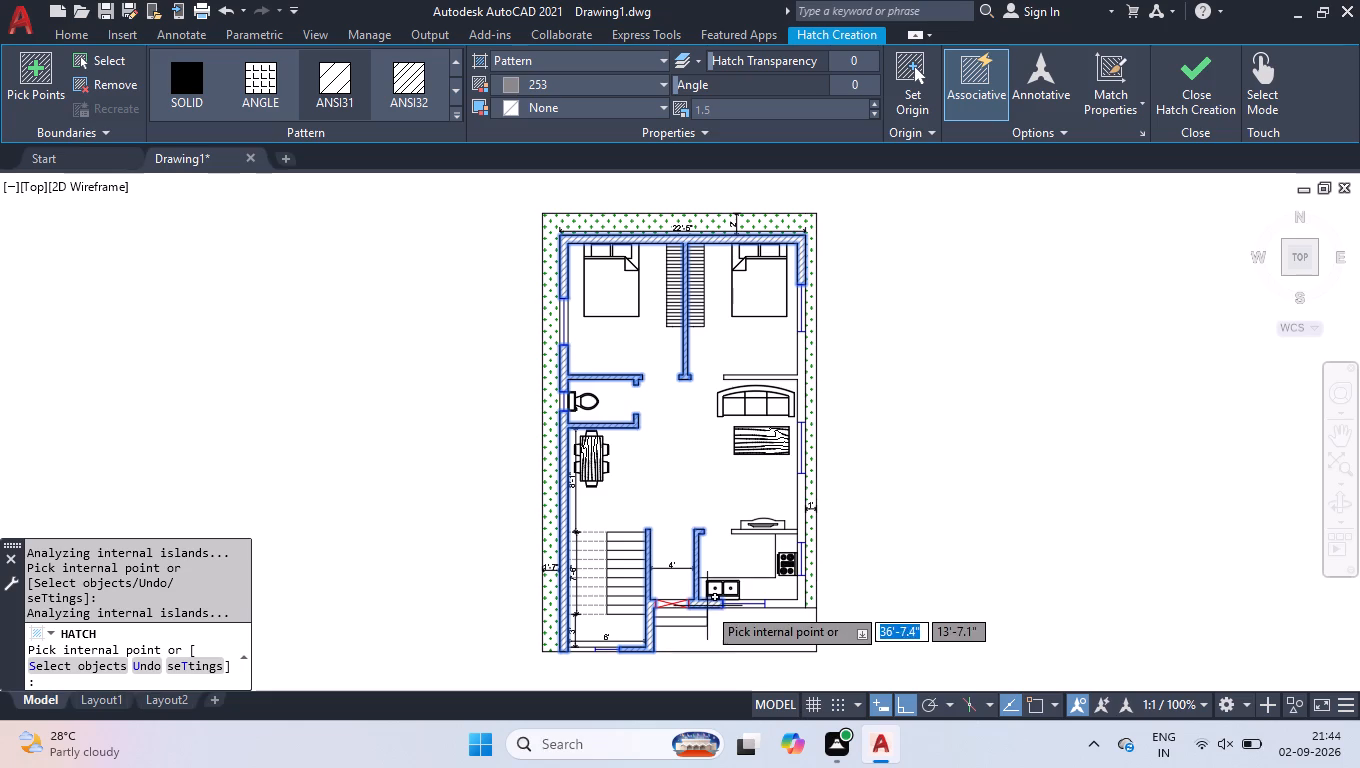
left_click(783, 607)
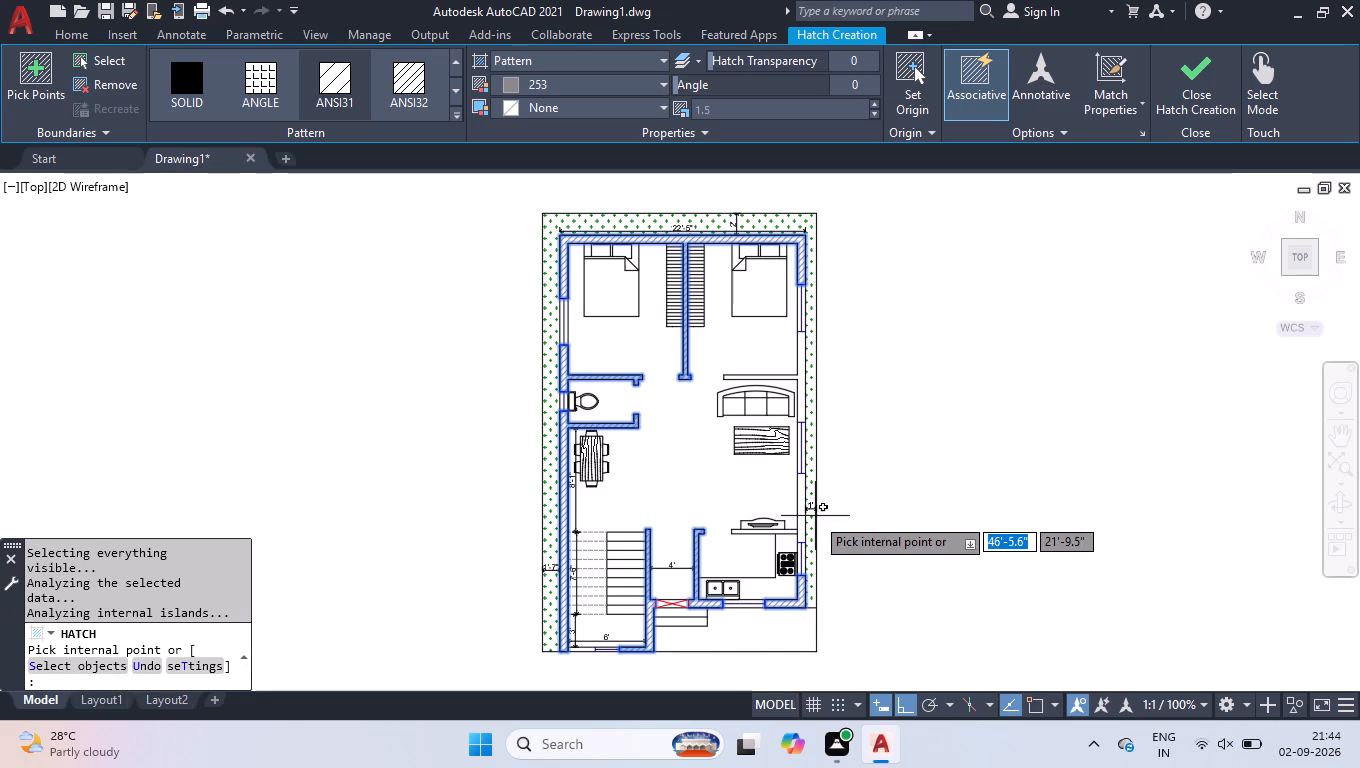
left_click(800, 514)
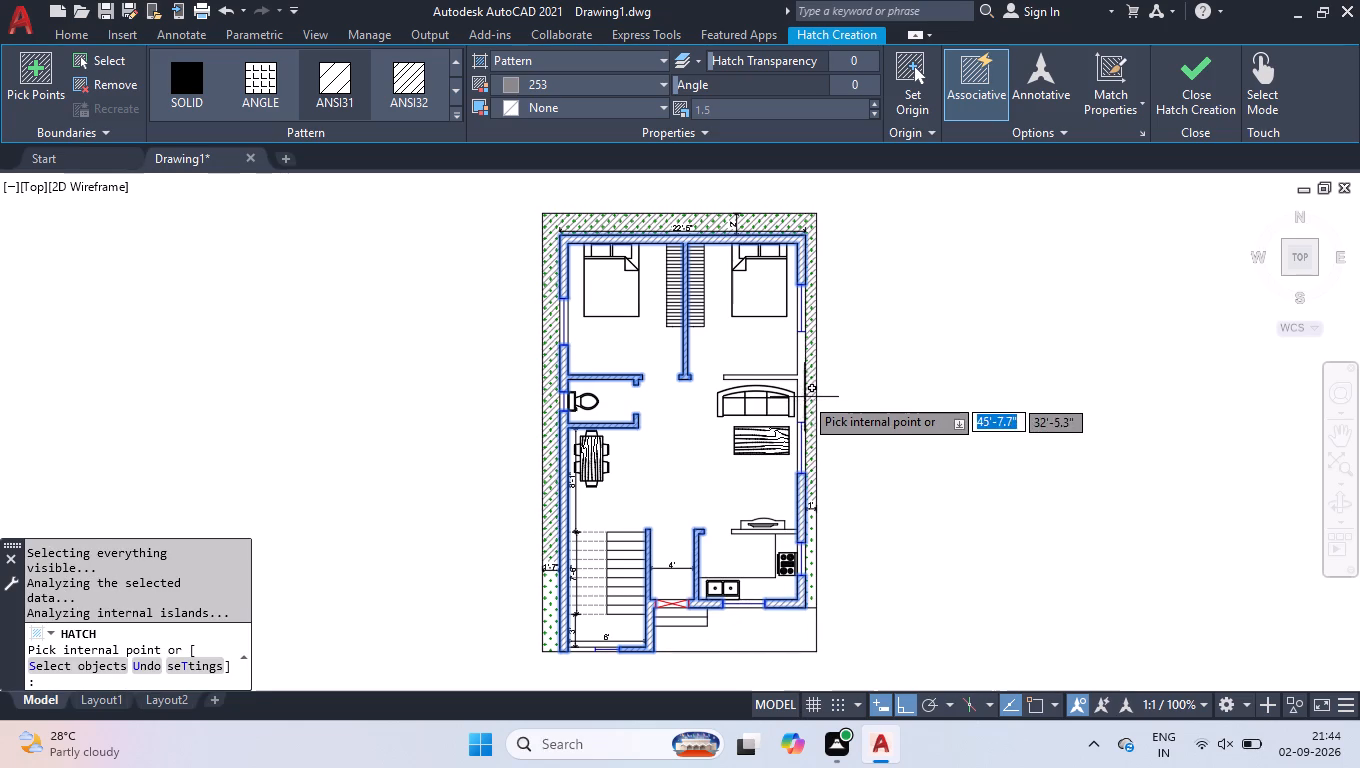
left_click(803, 386)
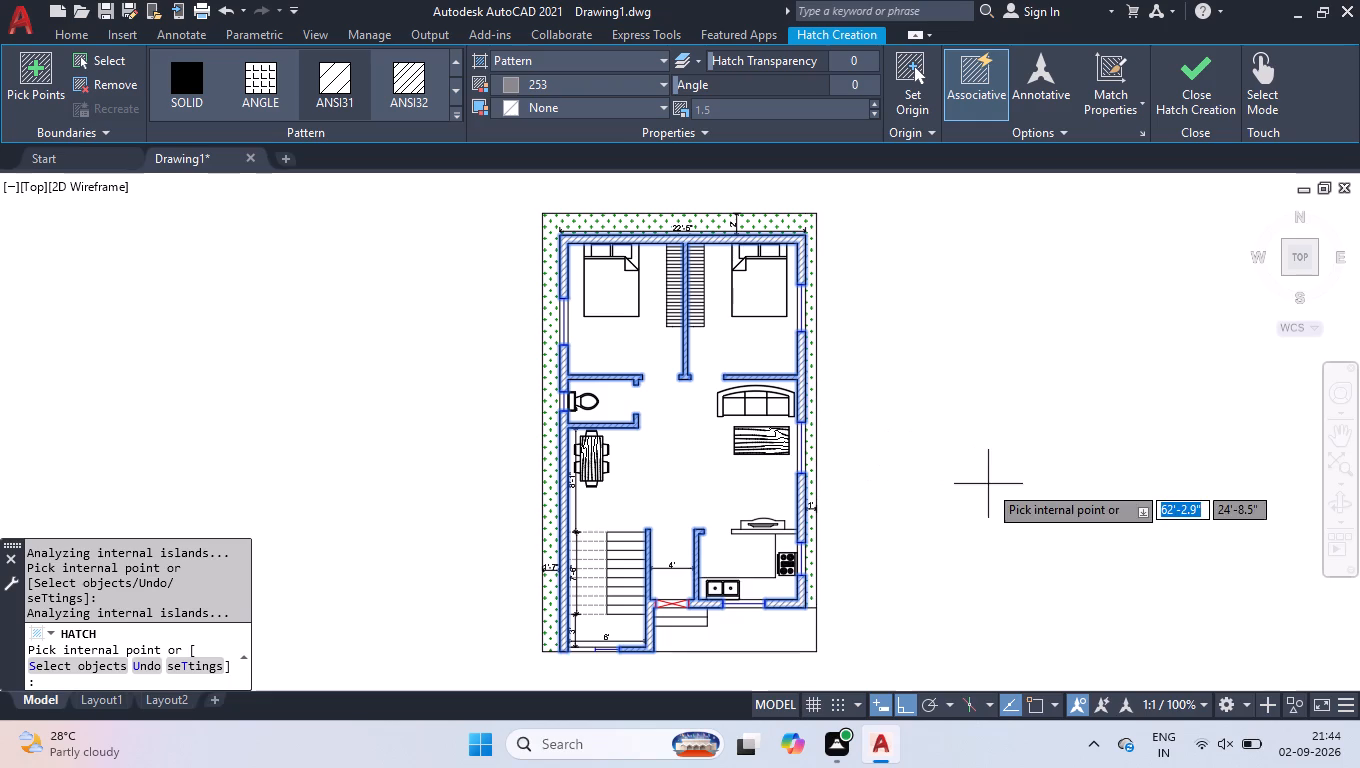
scroll(564, 653, "up", 5)
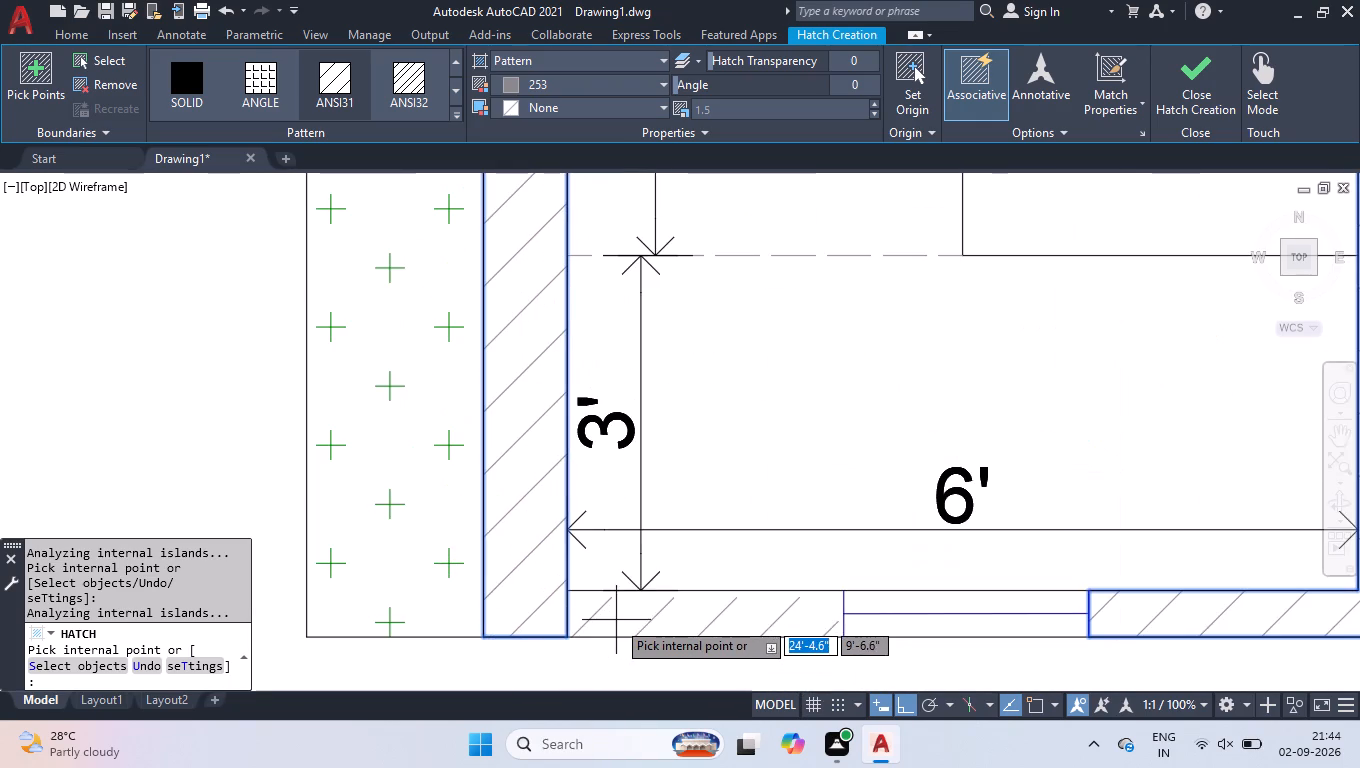
left_click(617, 619)
key("Return")
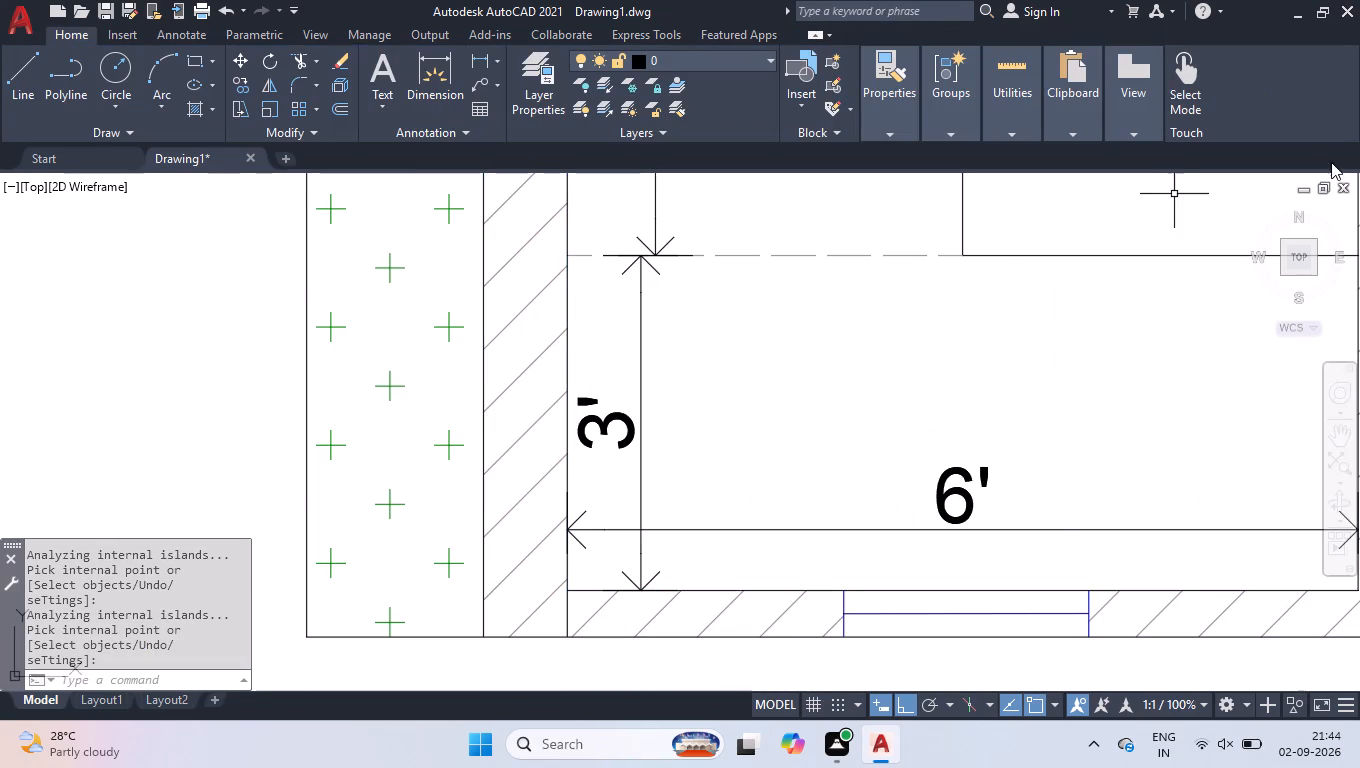
Add a multiline text below the bed in the left bedroom with 7" text height, reading "BEDROOM -1", followed by a new line.
left_click(1292, 258)
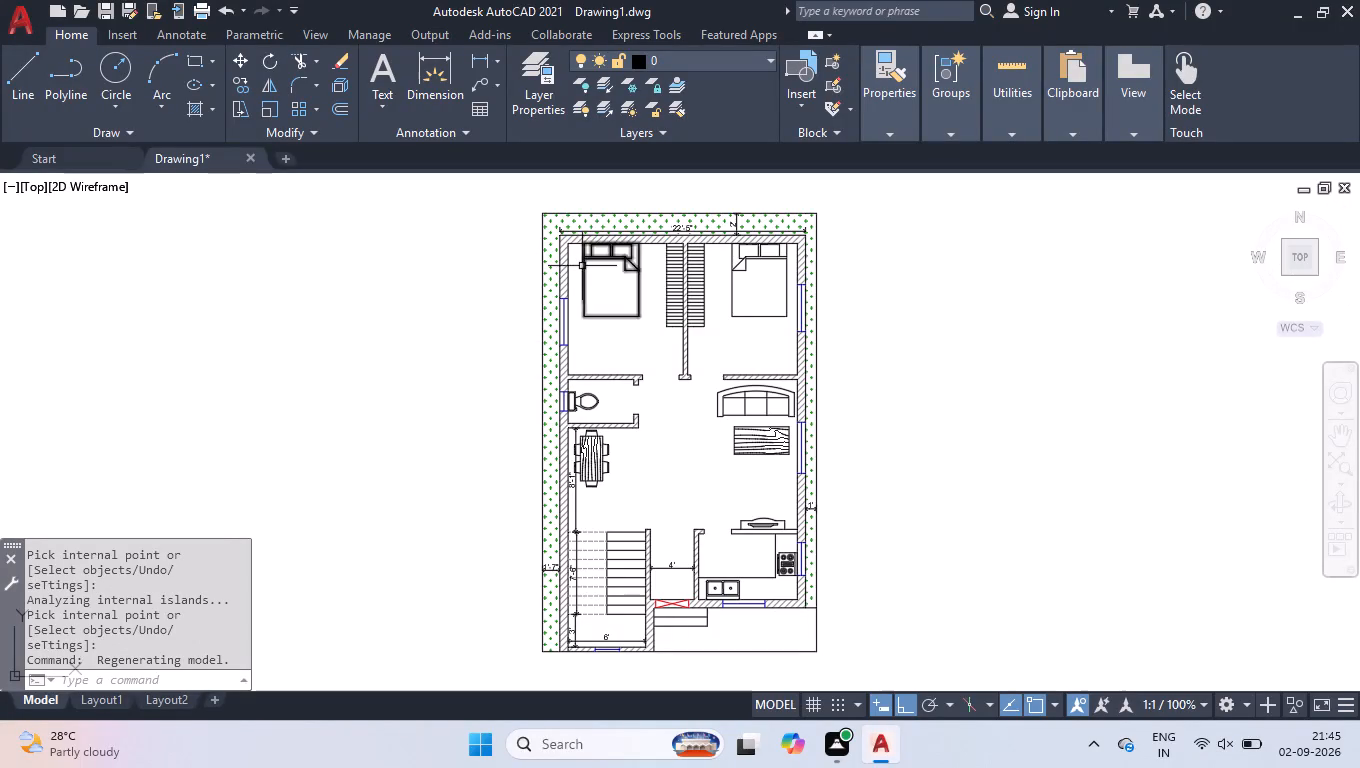
scroll(629, 331, "up", 3)
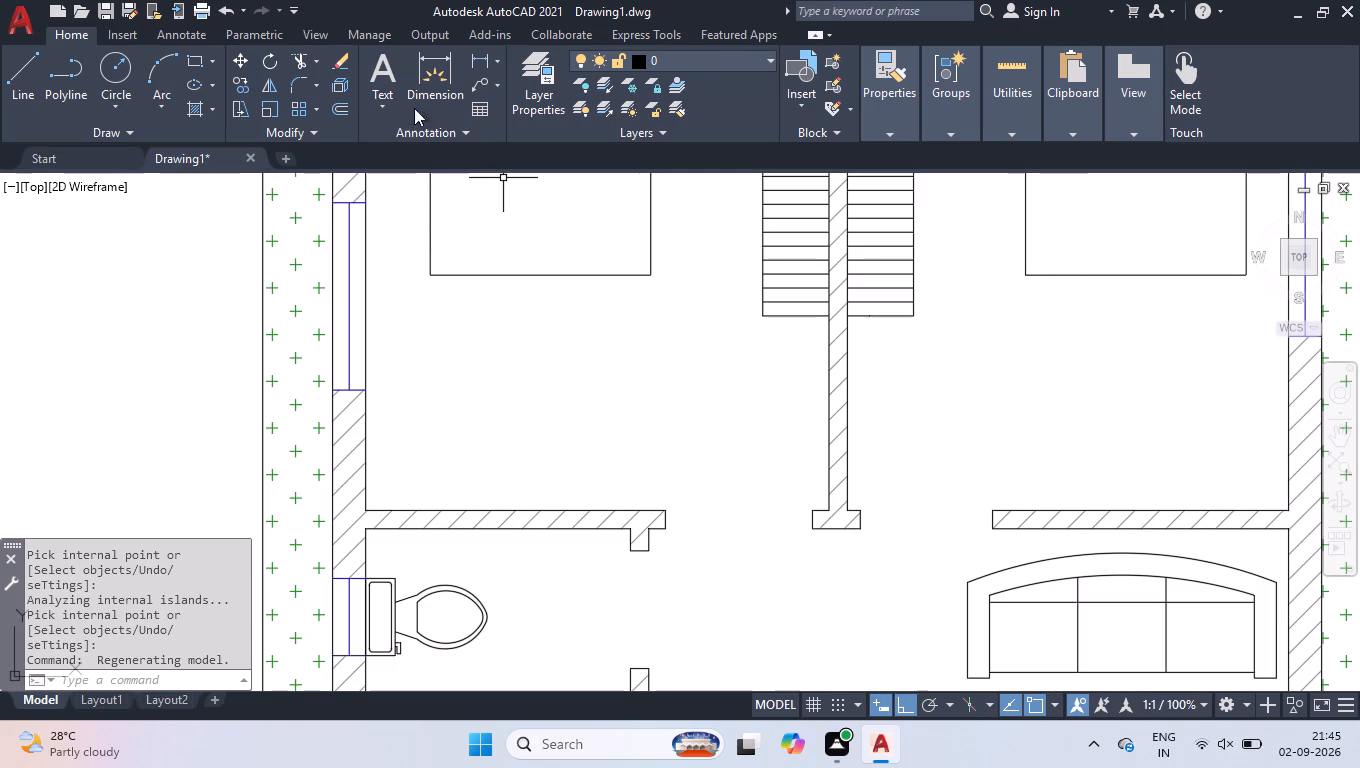
left_click(384, 70)
left_click(437, 338)
left_click(670, 440)
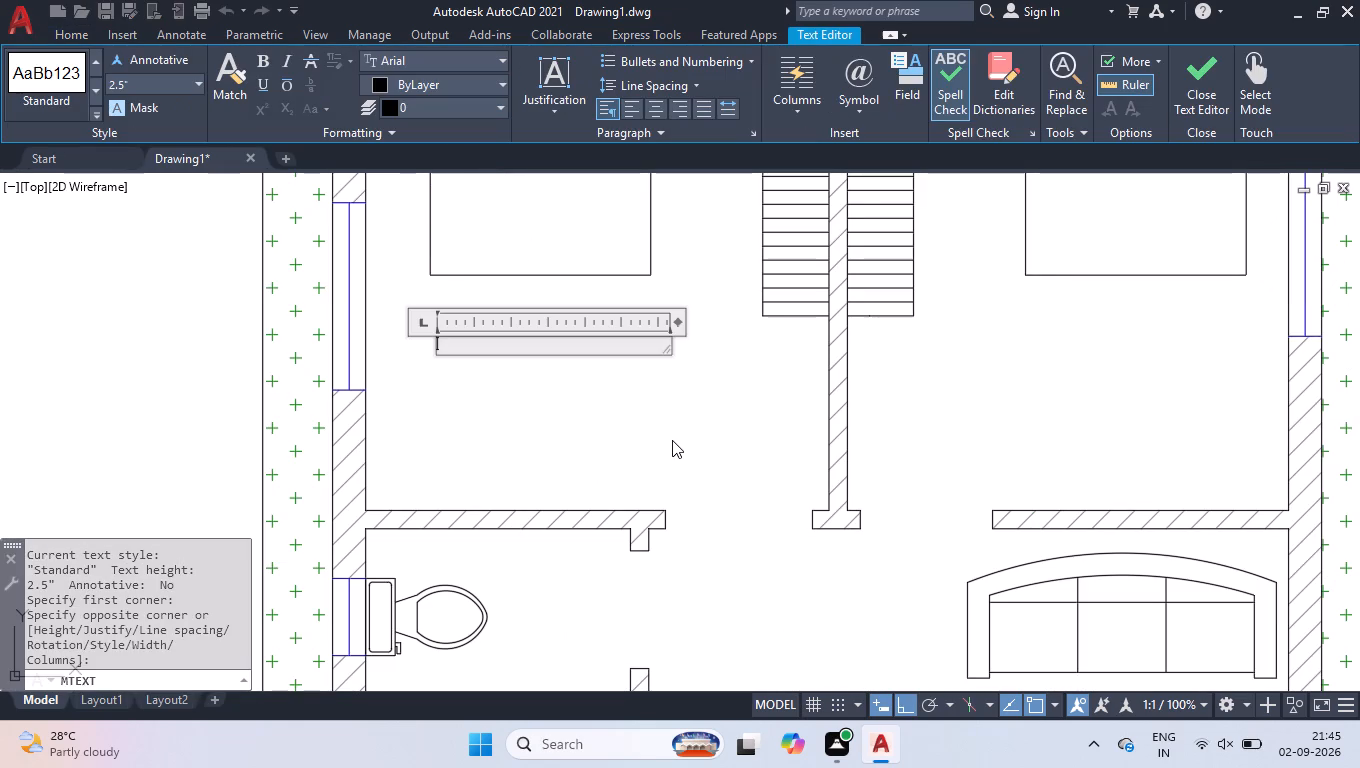
left_click(176, 86)
key("7")
key("Return")
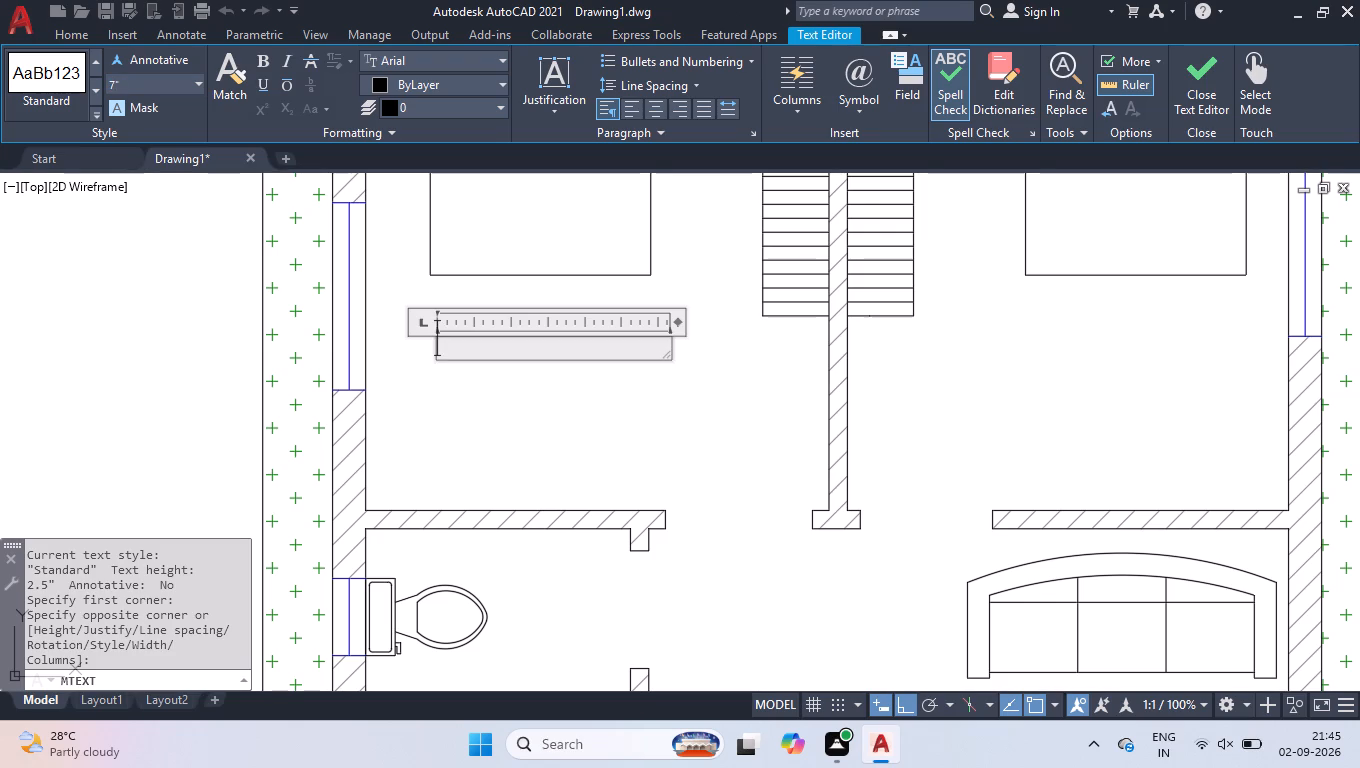
type("bedroom 1")
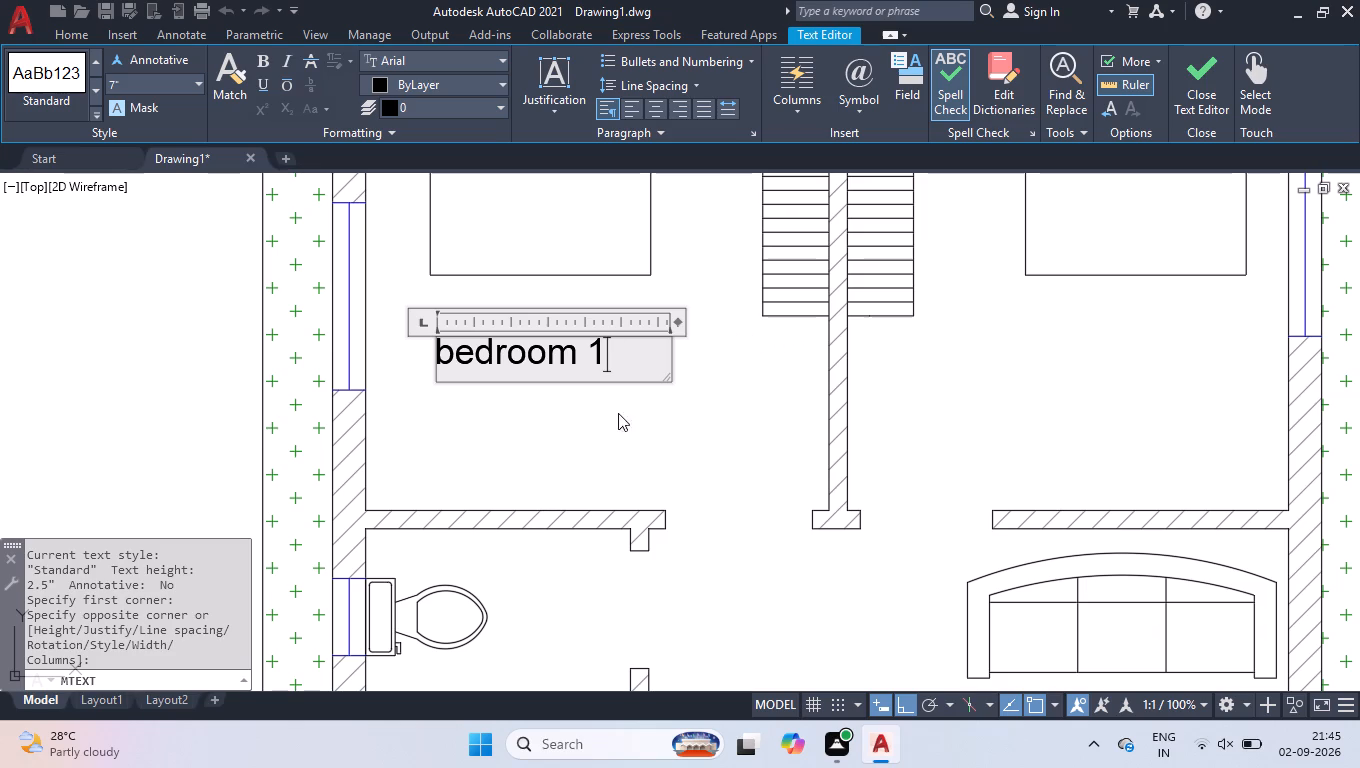
left_click_drag(622, 356, 0, 261)
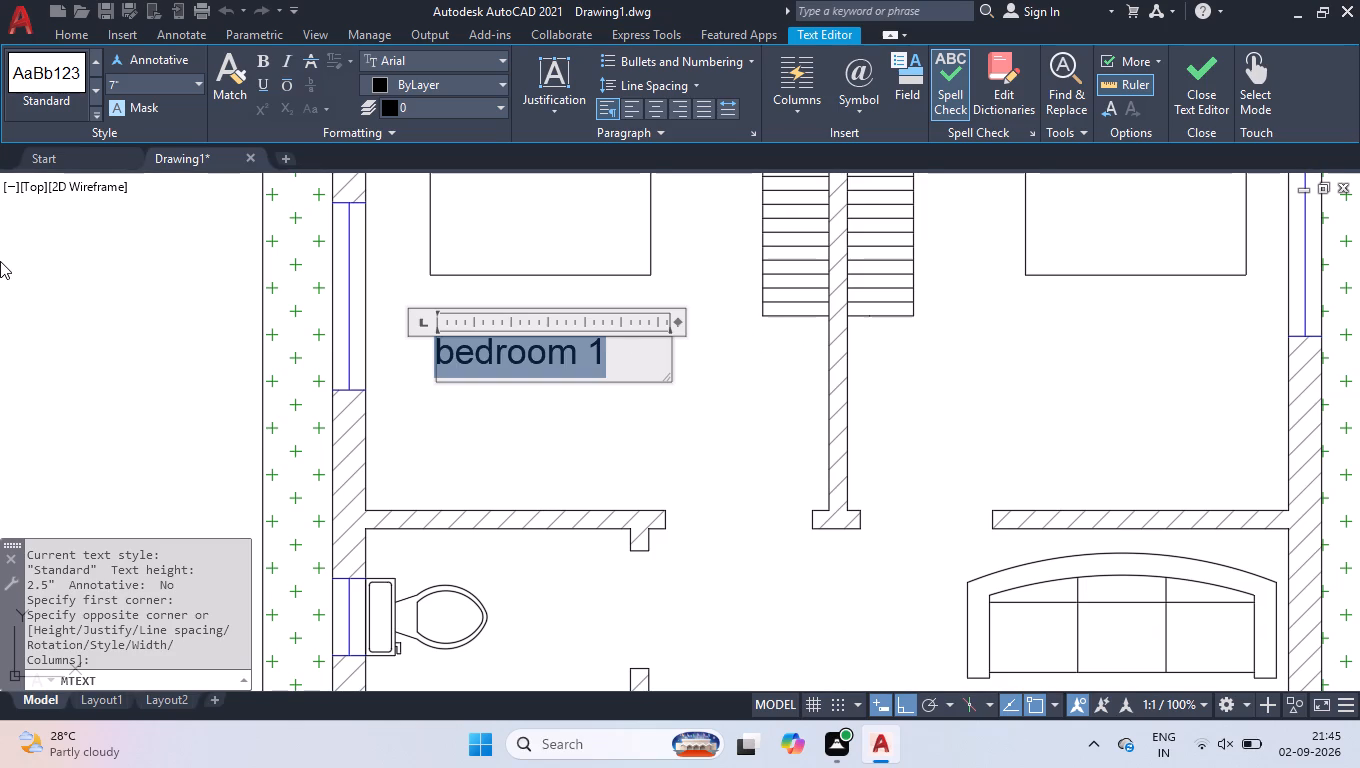
key("a")
key("BackSpace")
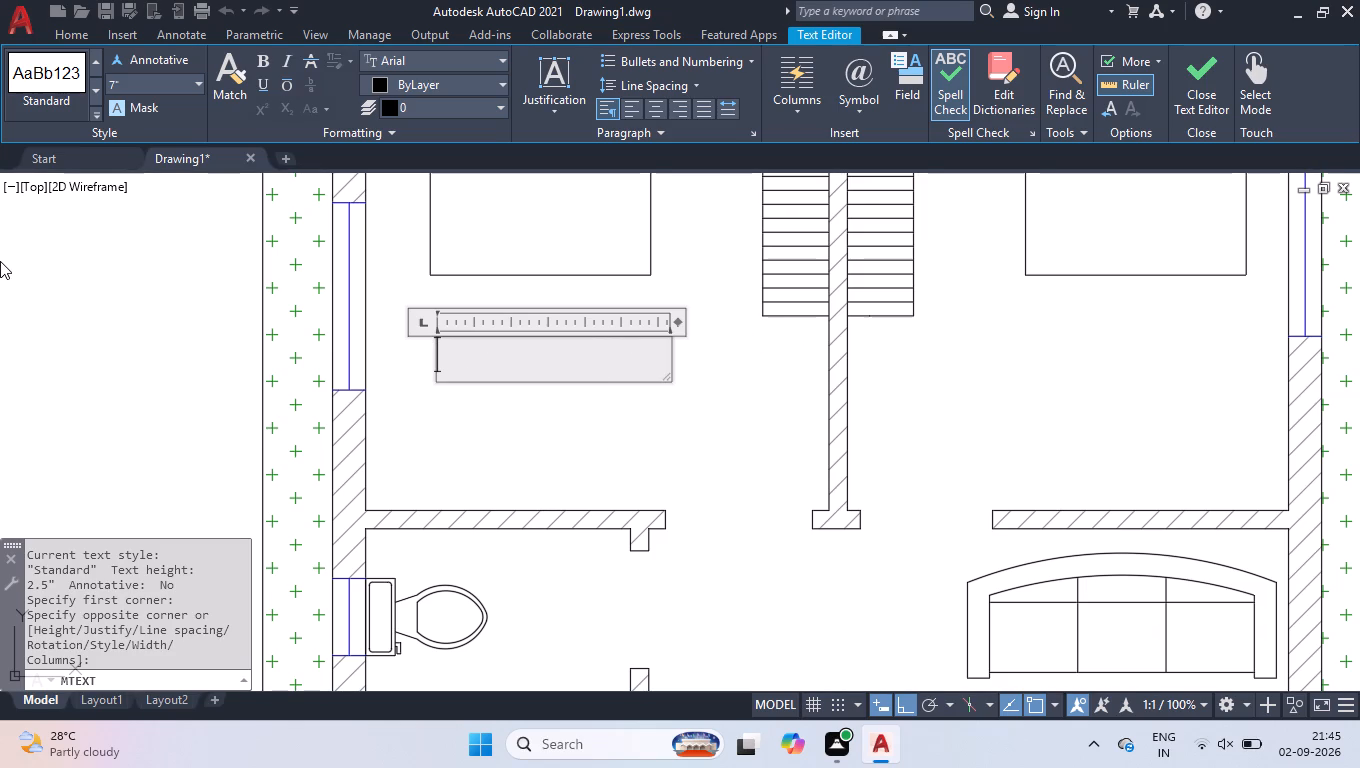
type("BEDROOM")
key("space")
type("-1")
key("Return")
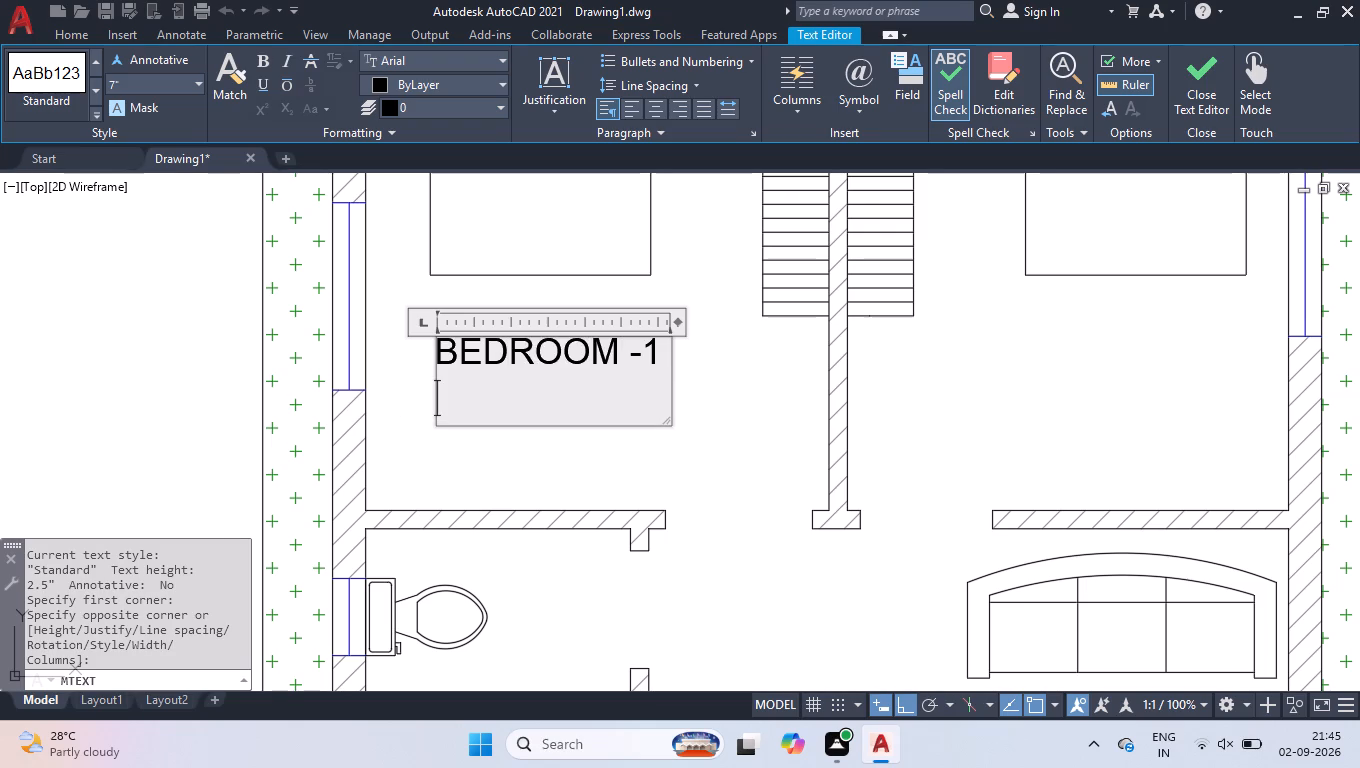
Centre the "BEDROOM -1" line within its text box and return to the empty second line.
left_click_drag(652, 415, 418, 344)
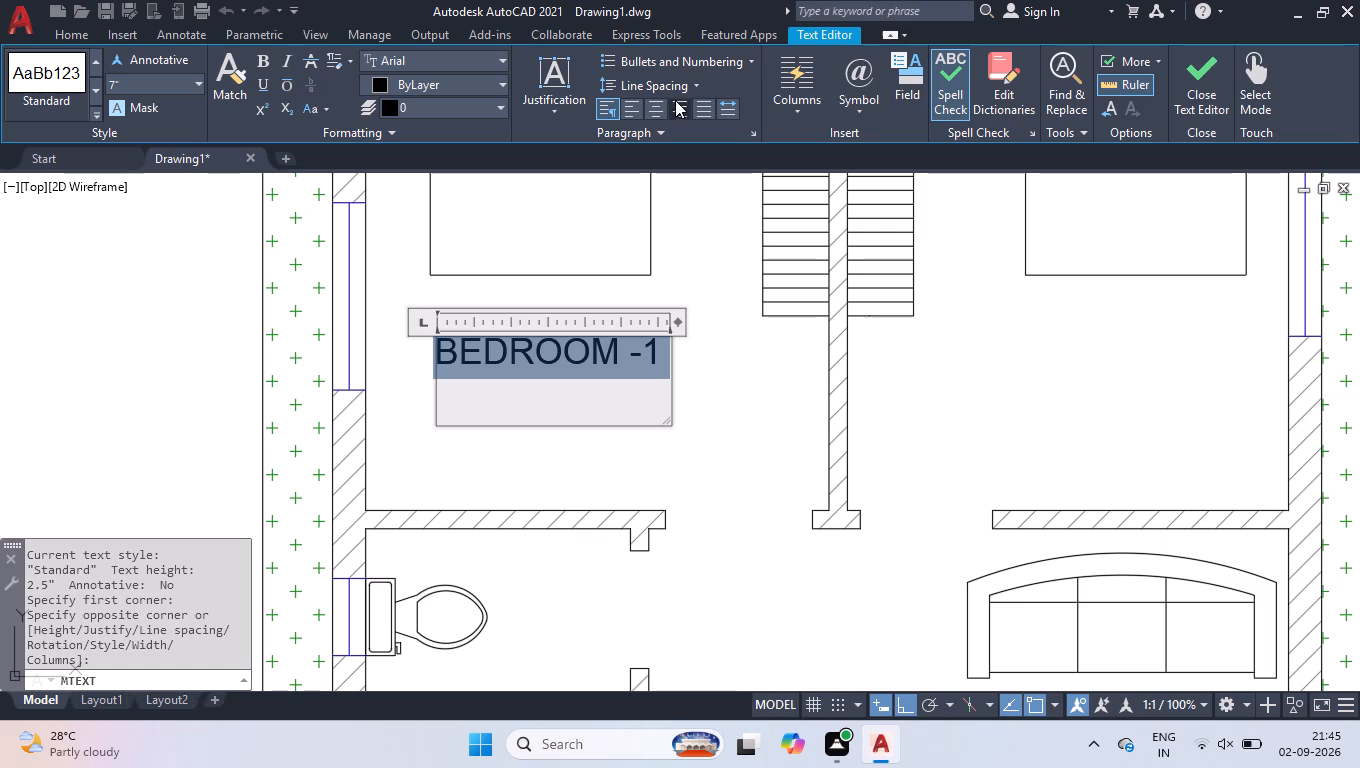
left_click(656, 106)
left_click(605, 389)
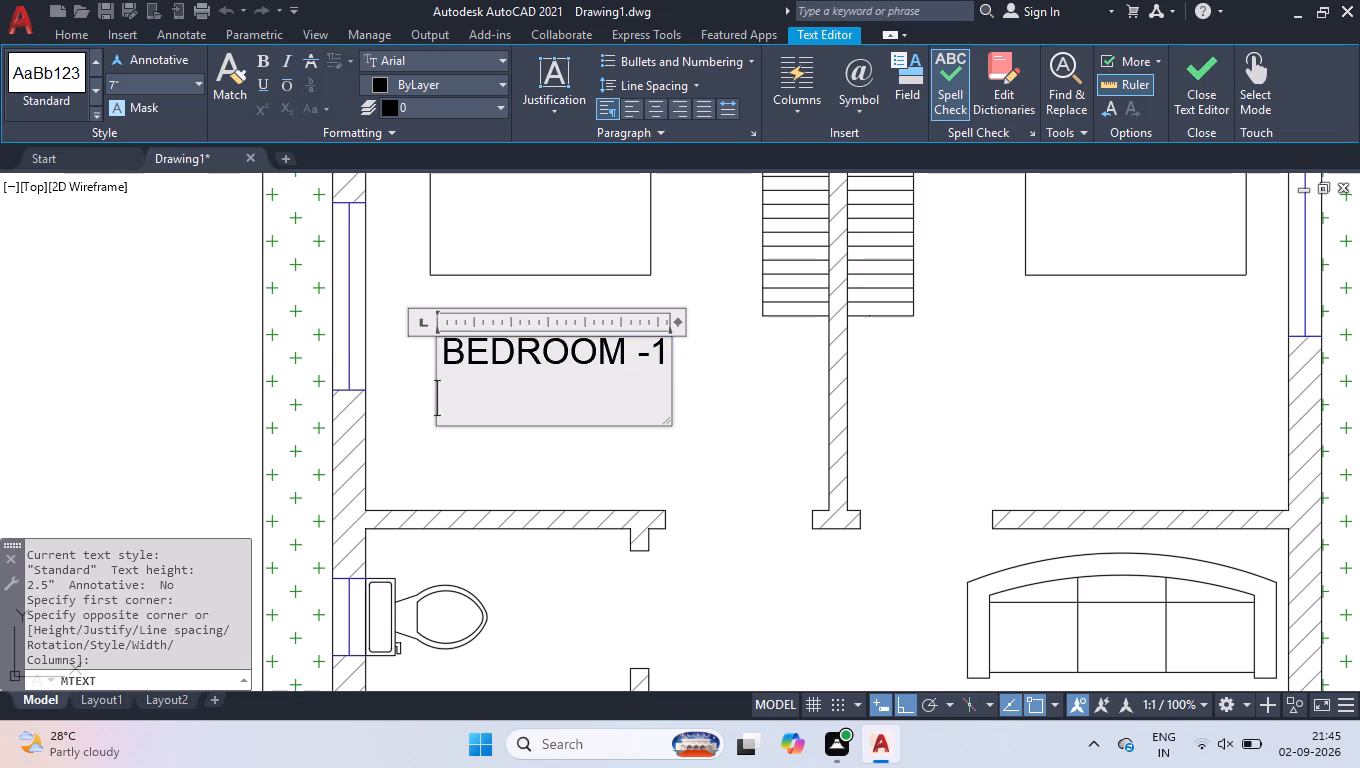
left_click(603, 392)
Add a centred second line reading 10'-6" X 12'-0" under "BEDROOM -1" and finish the text.
key("BackSpace")
key("Return")
type("10")
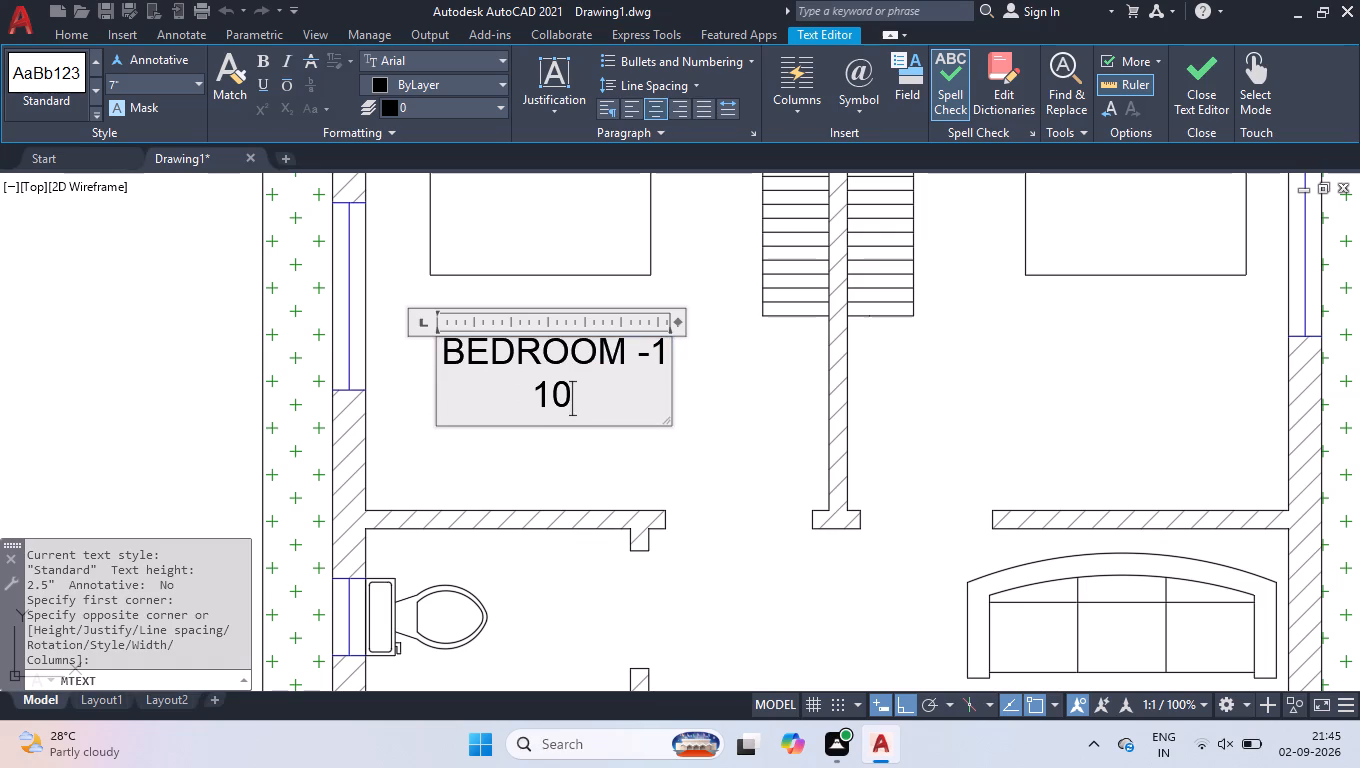
type("'-")
type("6\" X")
key("space")
type("12'-0\"")
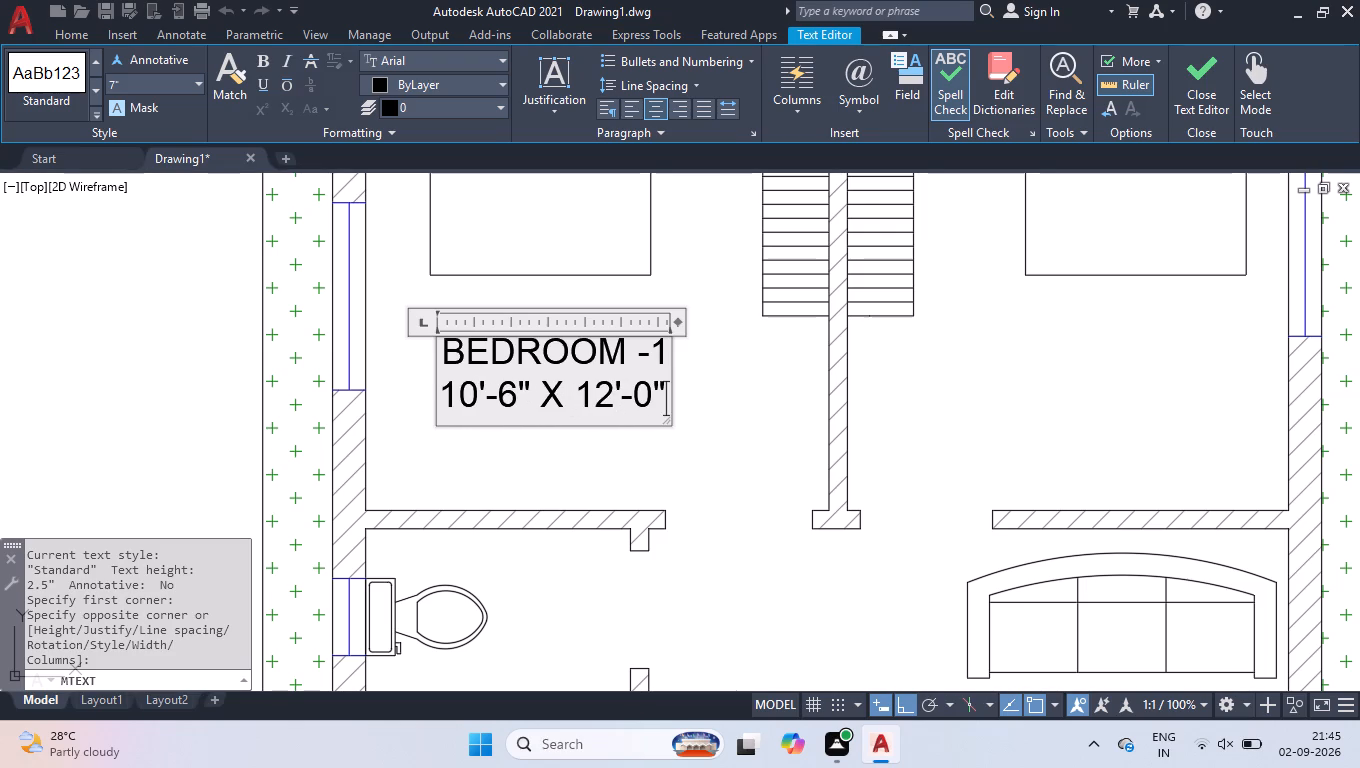
left_click(737, 446)
Set the text height of the whole left bedroom label to 5".
left_click(716, 379)
left_click(532, 395)
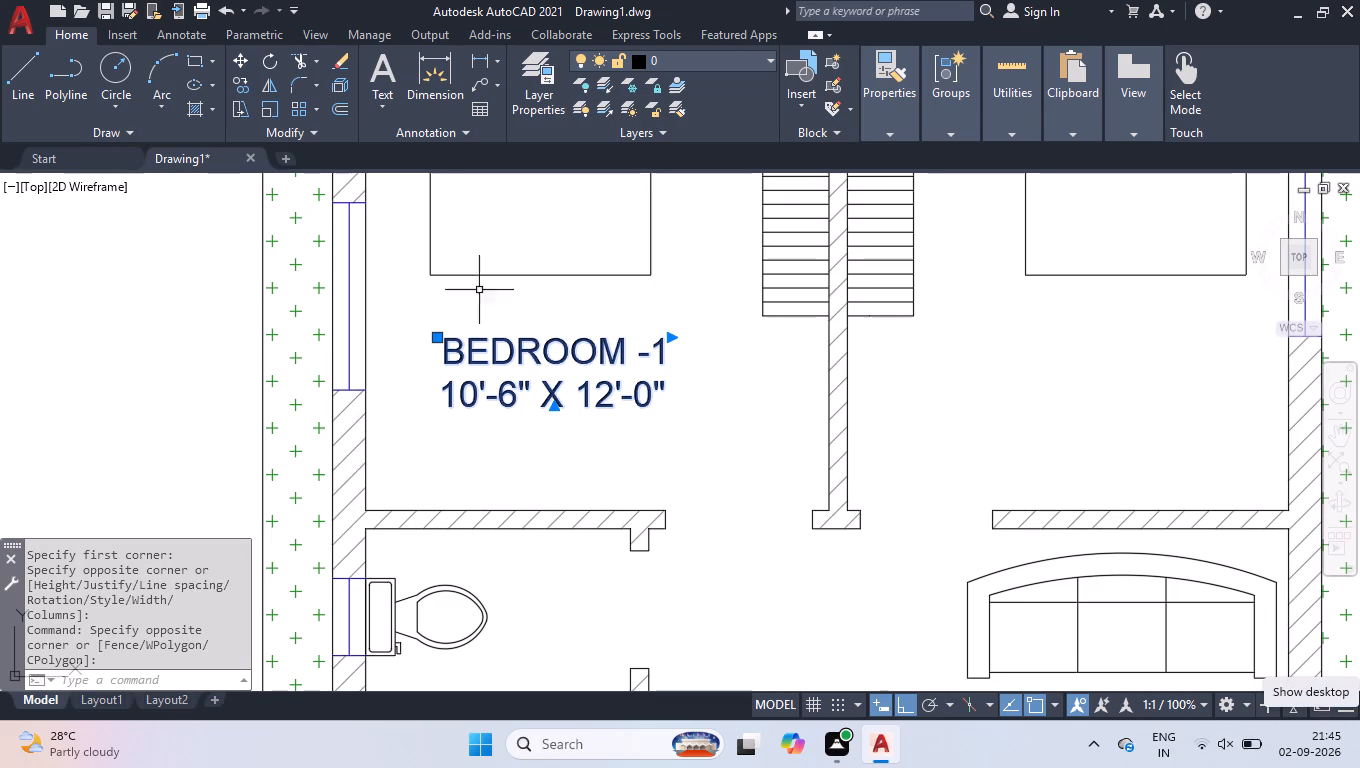
double_click(517, 349)
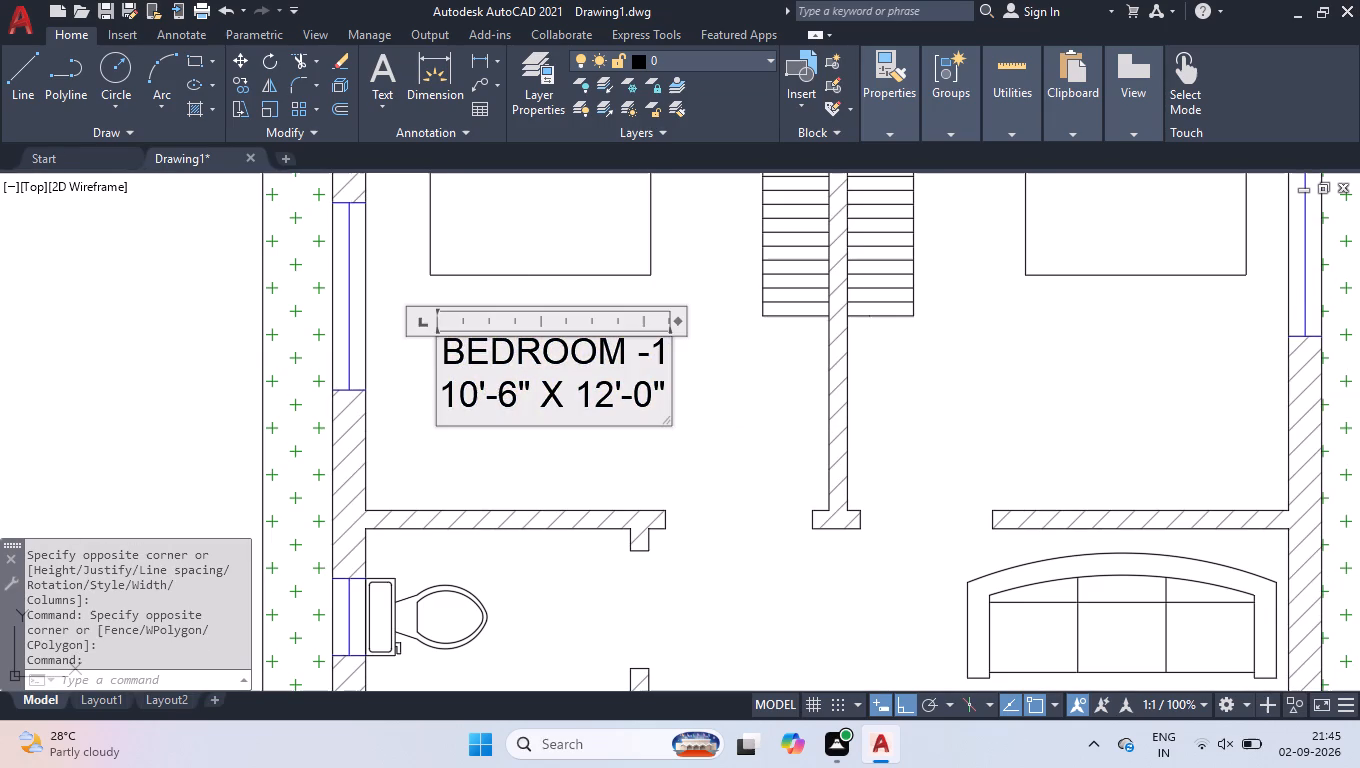
key("ctrl+a")
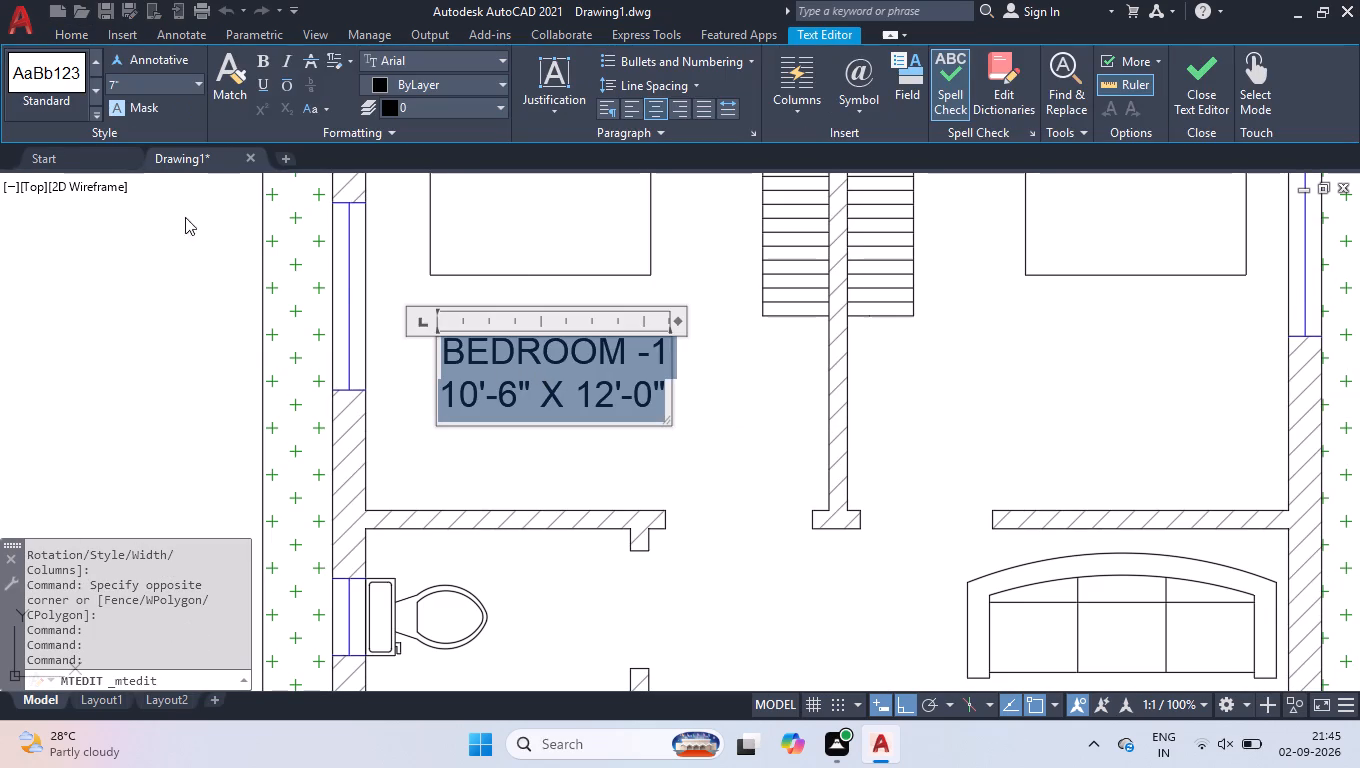
left_click(141, 86)
key("5")
key("Return")
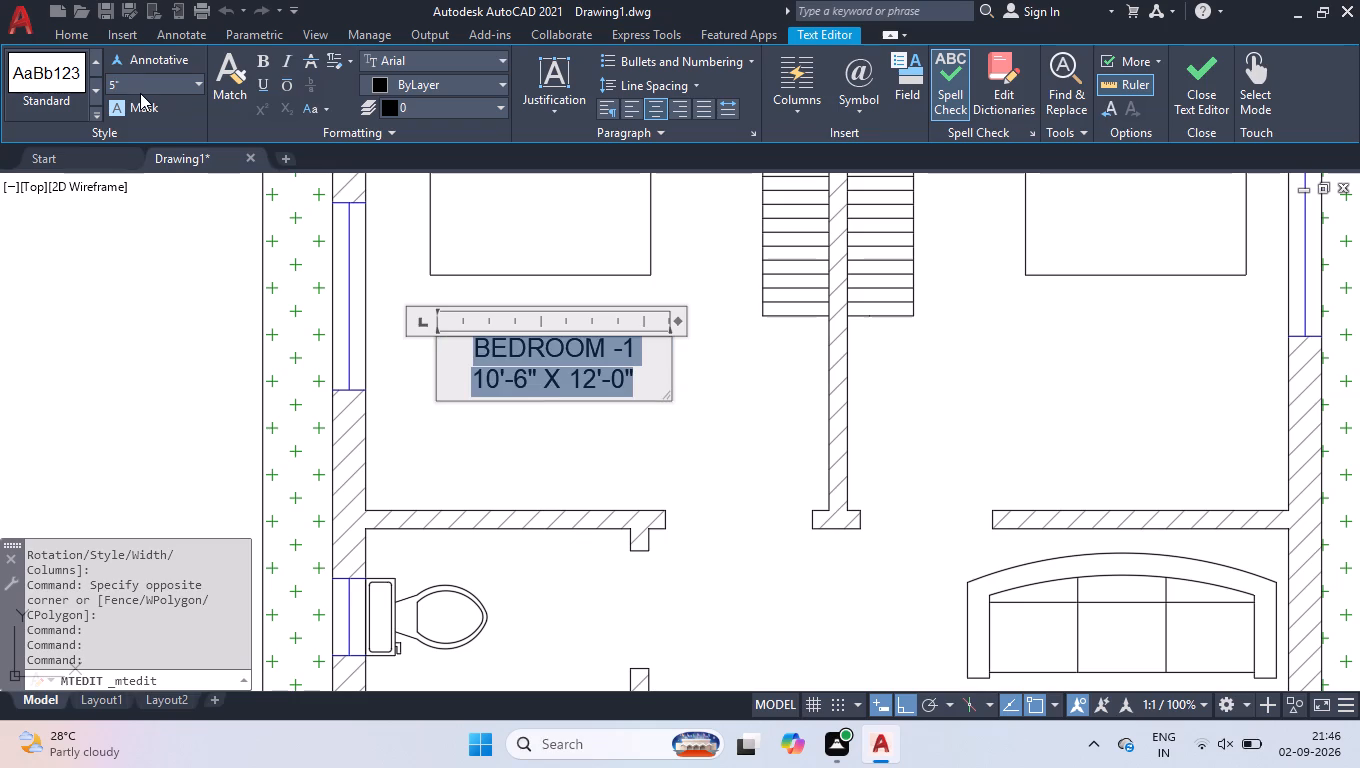
left_click(554, 439)
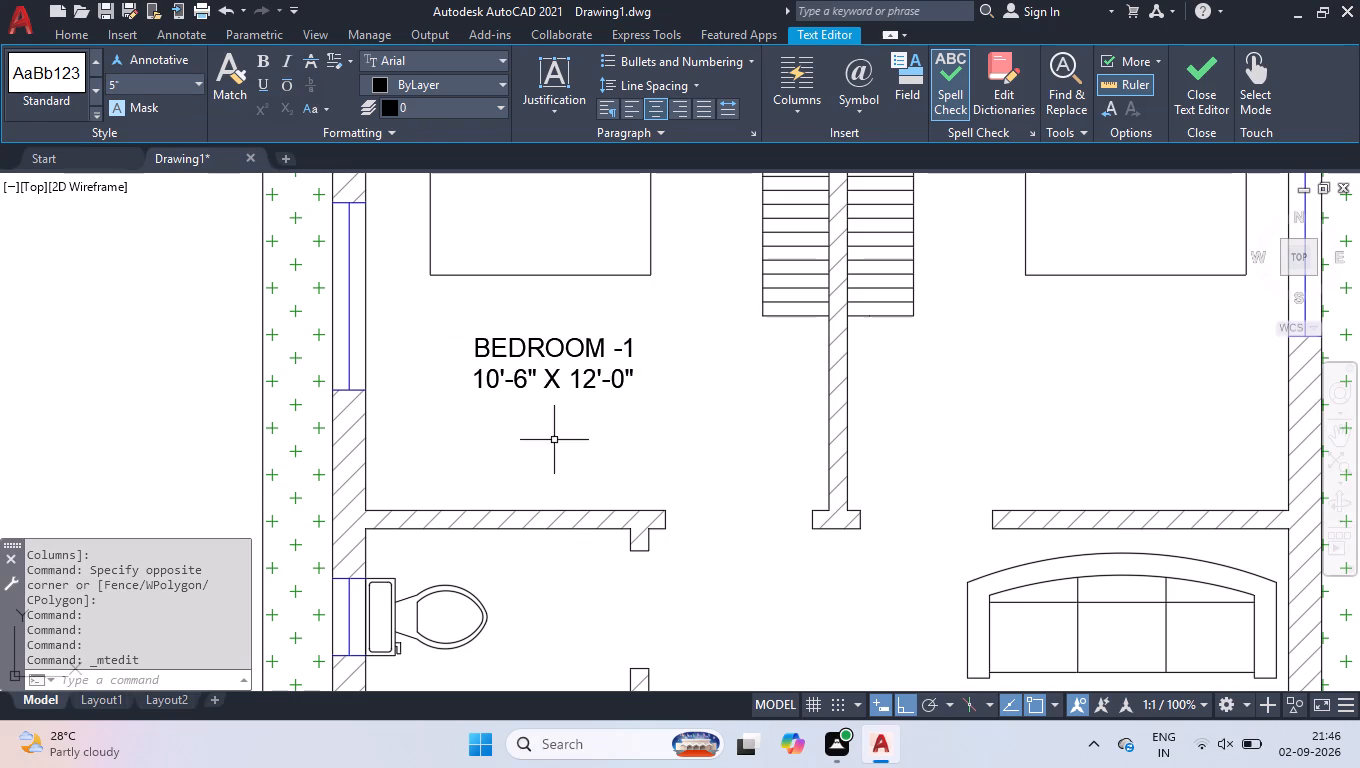
Copy the left bedroom label level into the right bedroom and, with polar tracking on instead of ortho, into the toilet.
left_click(542, 383)
left_click(425, 333)
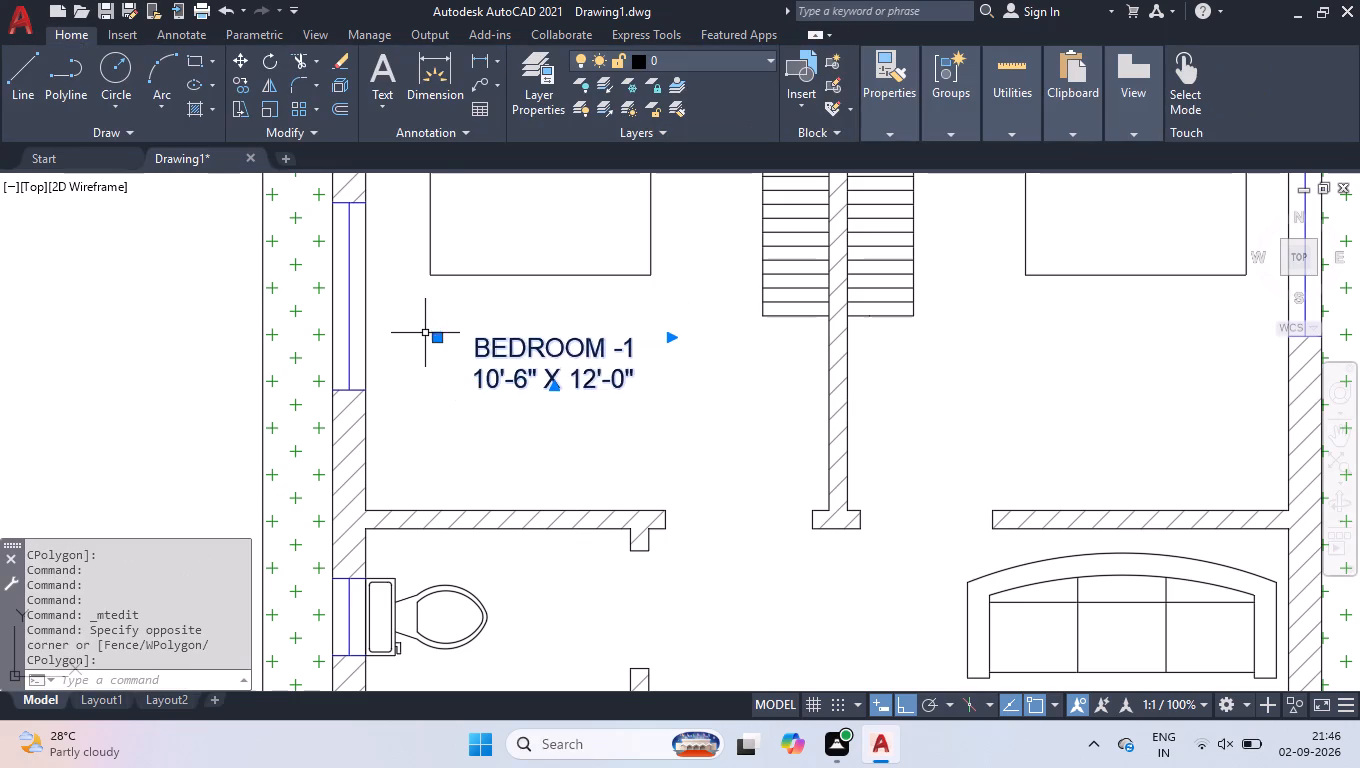
type("COP")
key("Return")
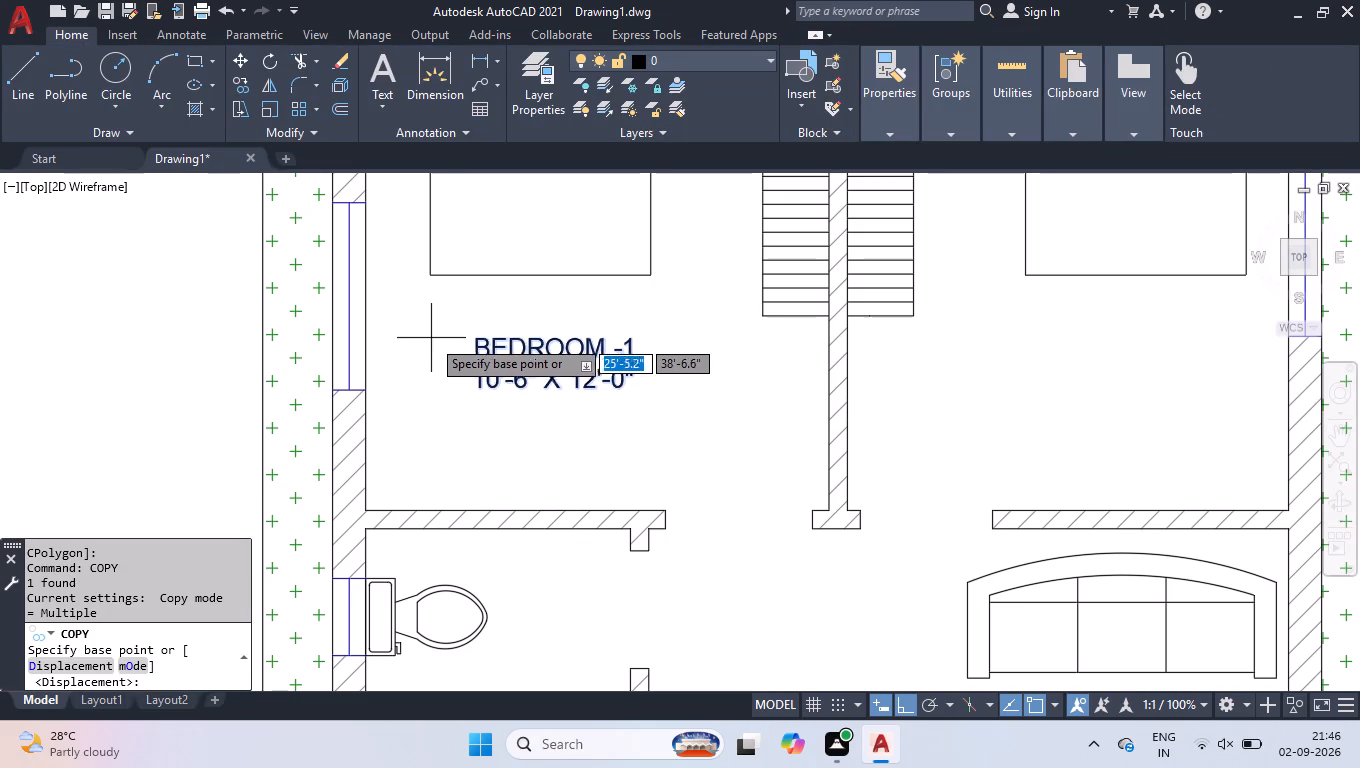
left_click(486, 345)
left_click(1035, 388)
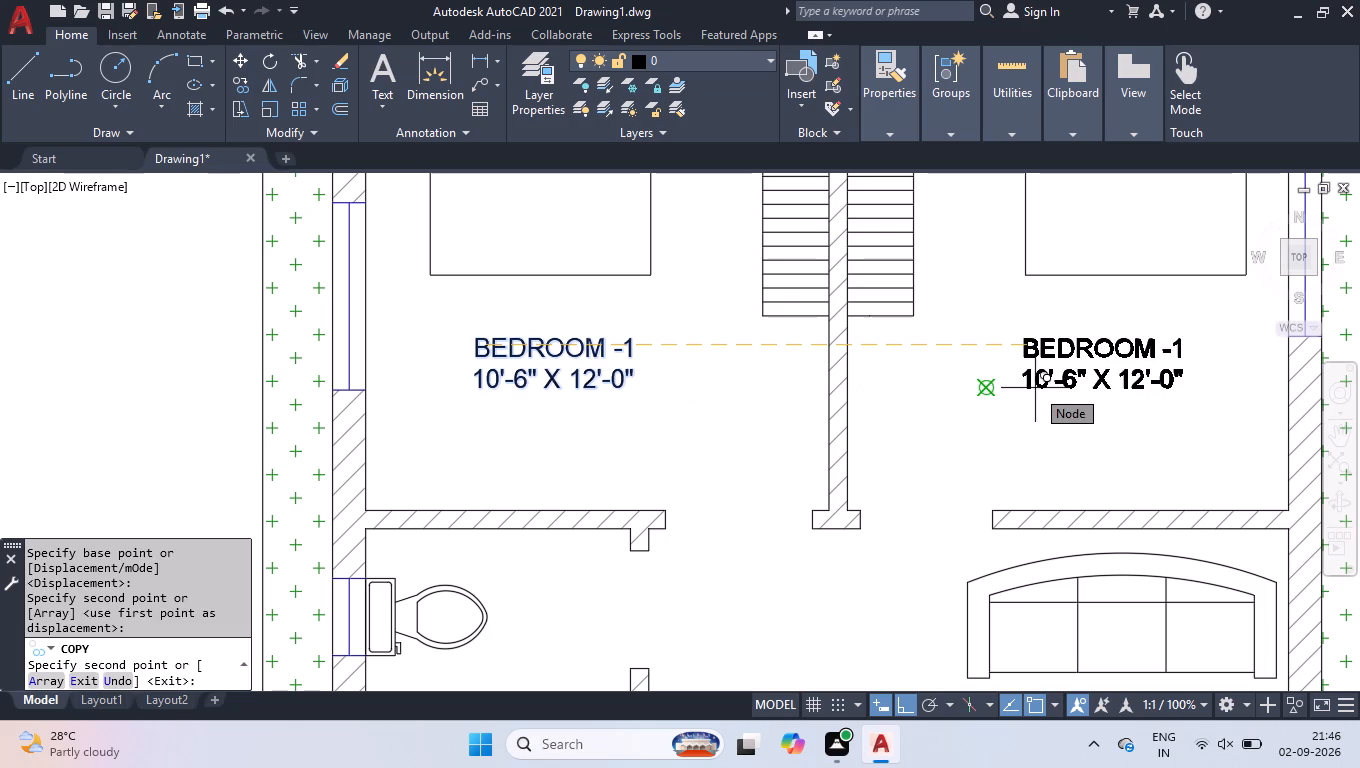
scroll(712, 495, "down", 1)
scroll(601, 612, "up", 3)
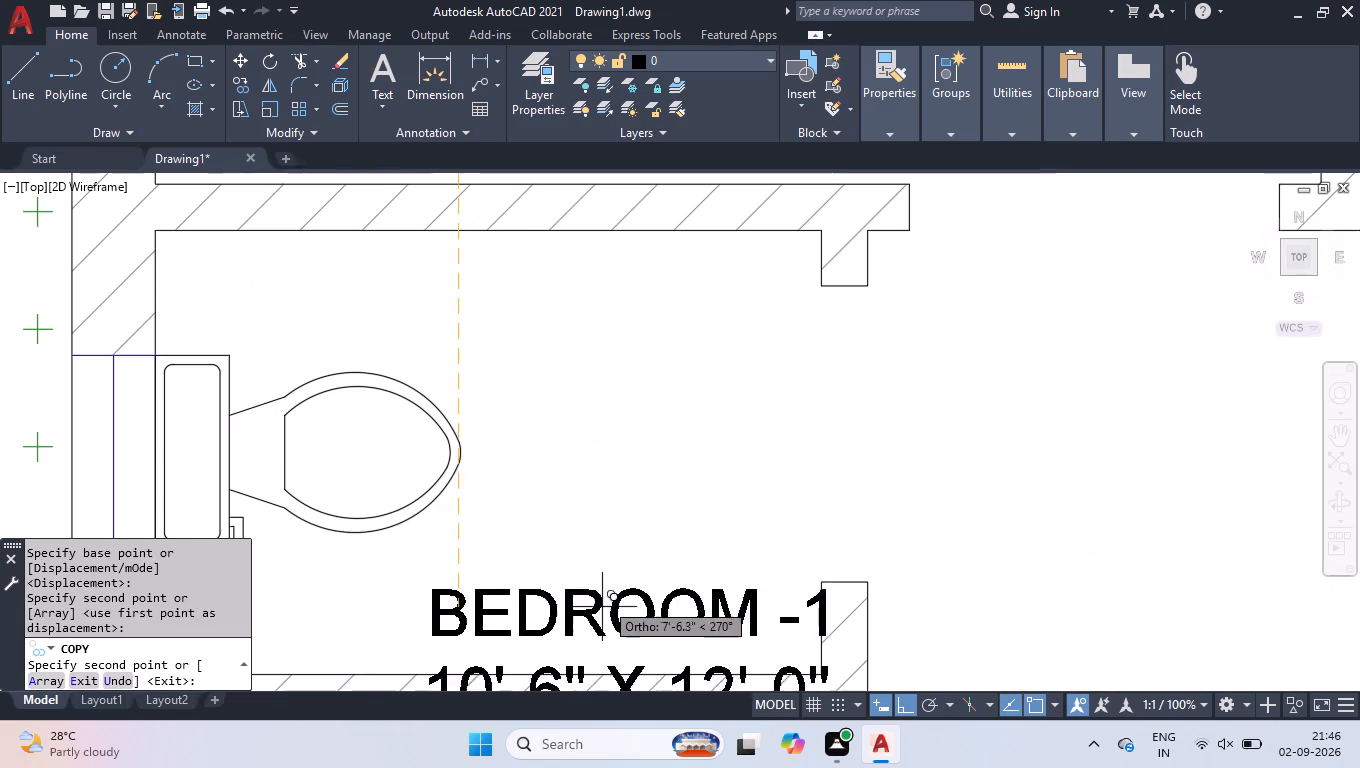
left_click(925, 708)
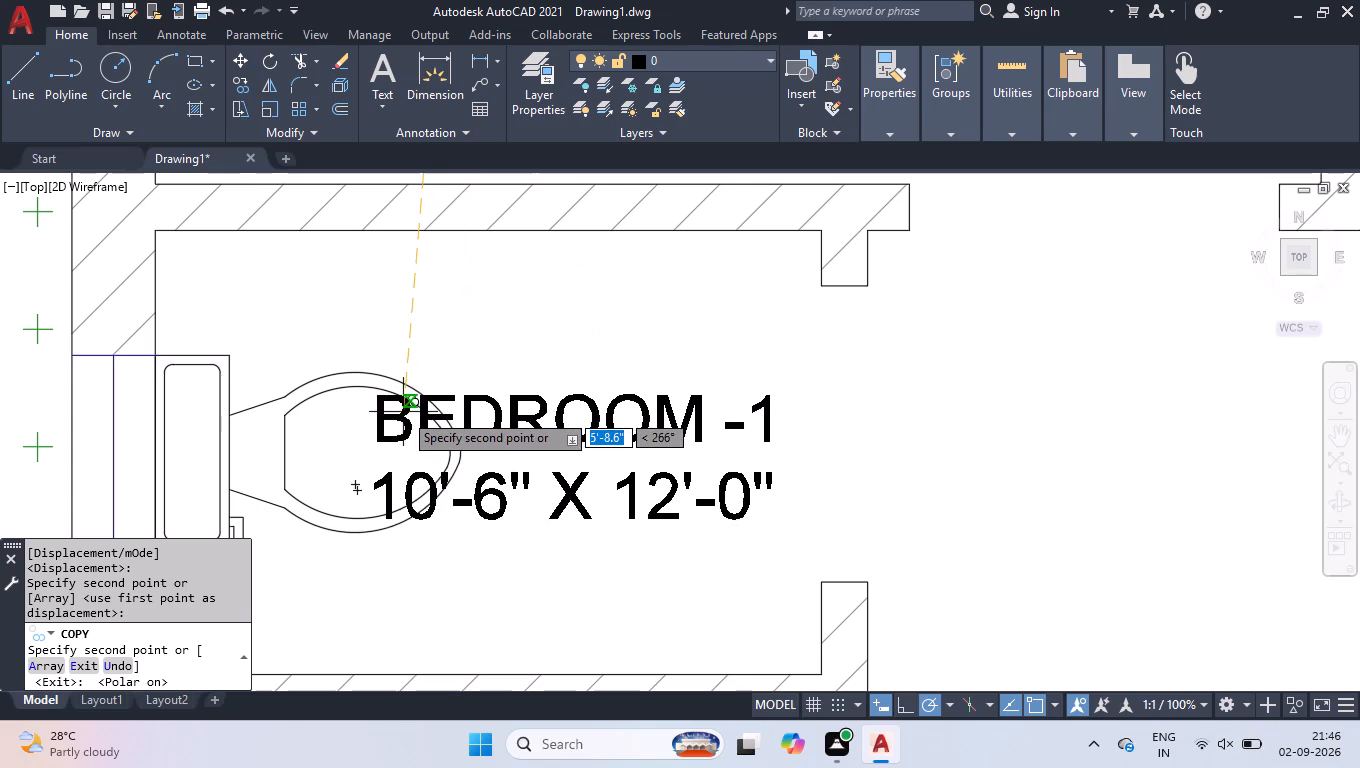
left_click(439, 426)
Place further copies of the label in the open hall, below the dining table and in the kitchen, and finish copying.
scroll(467, 355, "down", 3)
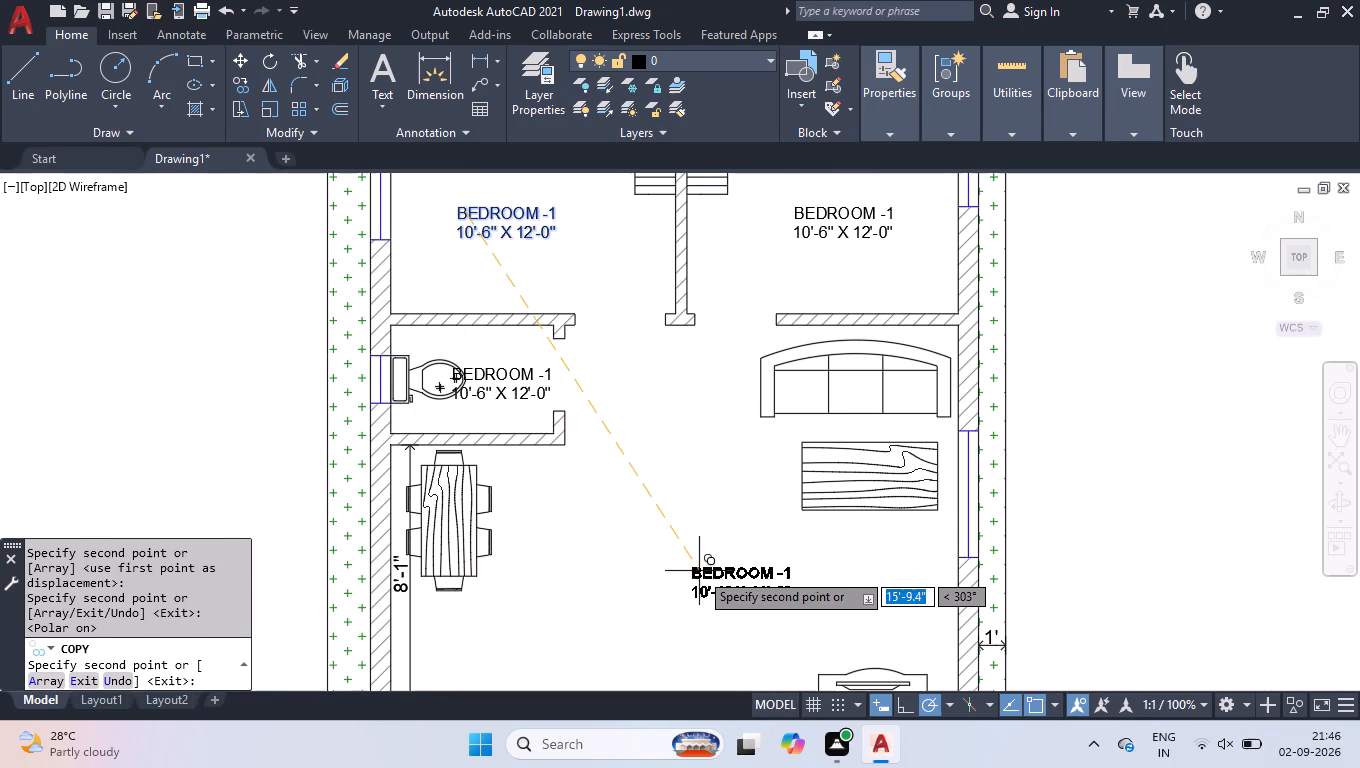
left_click(700, 571)
left_click(430, 618)
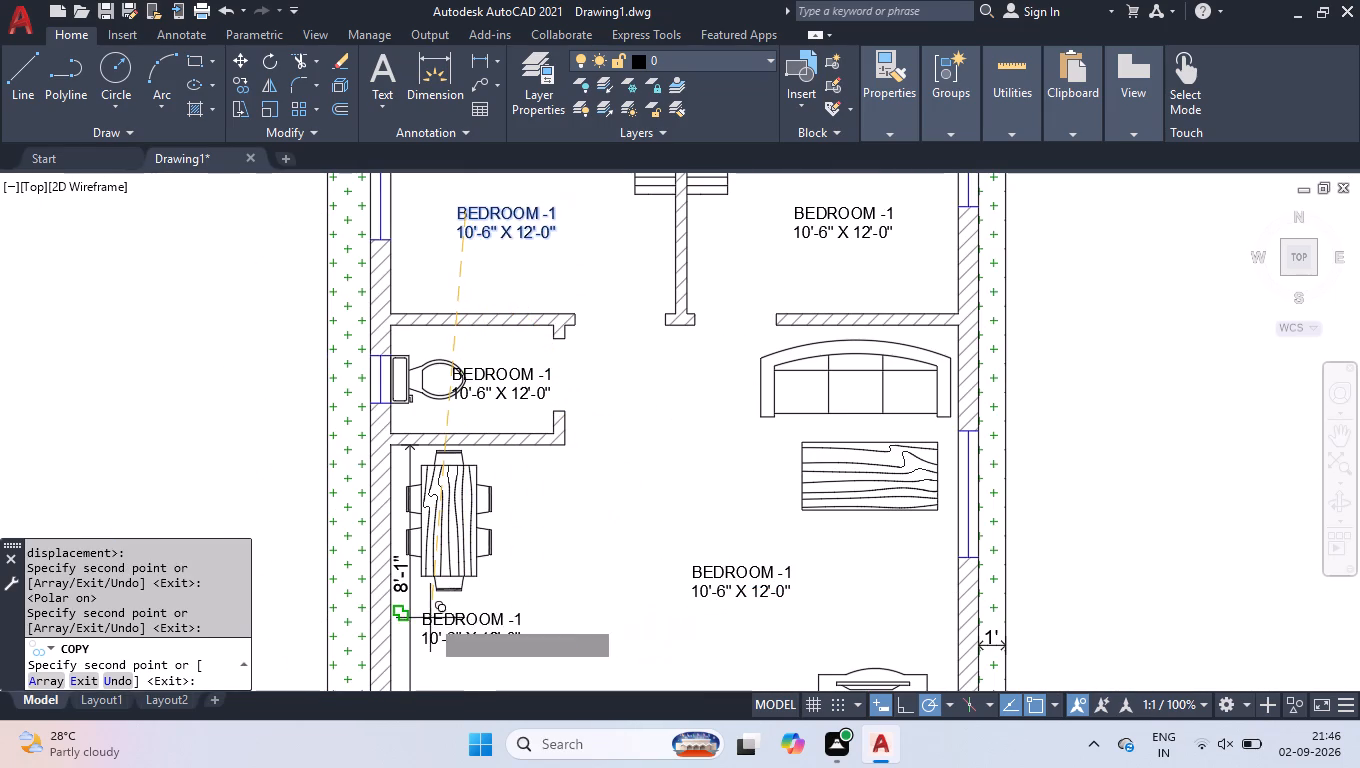
scroll(504, 501, "down", 2)
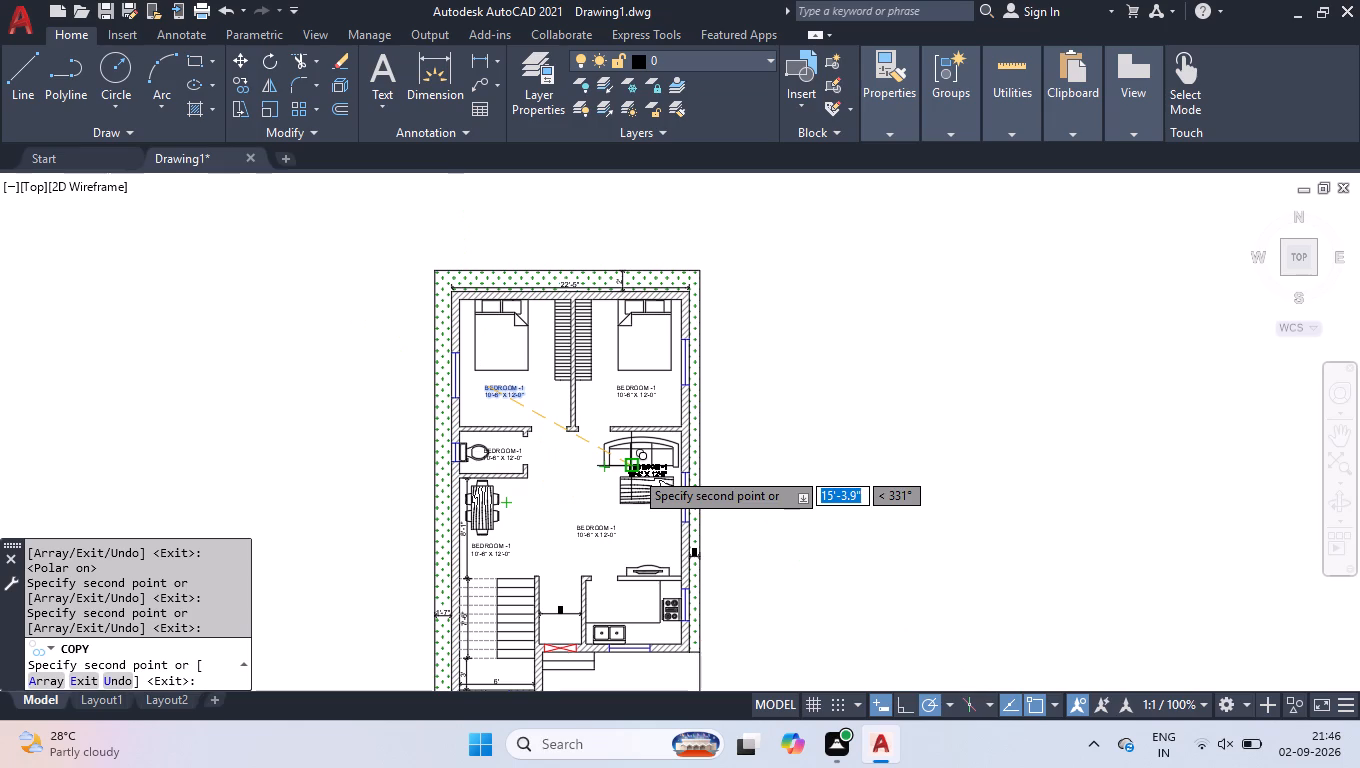
scroll(636, 470, "down", 1)
scroll(606, 564, "up", 4)
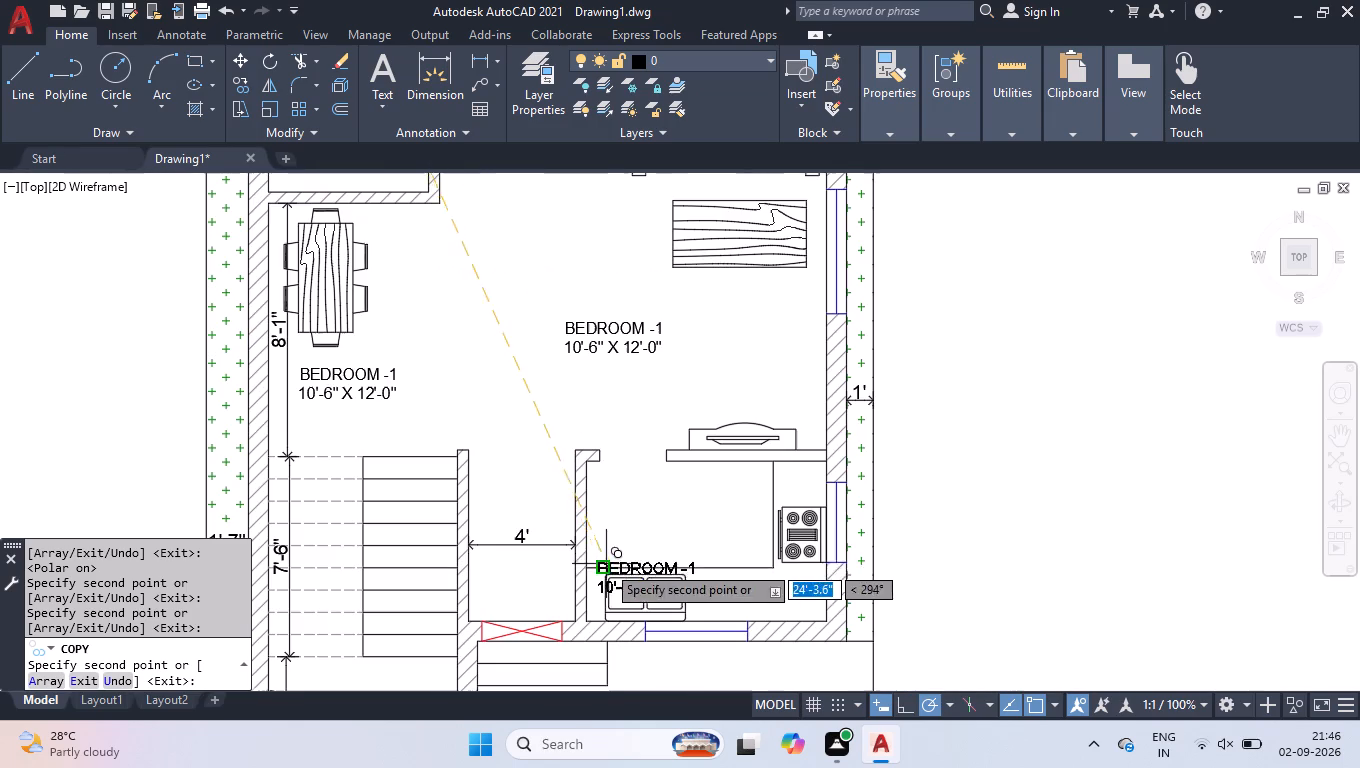
left_click(654, 502)
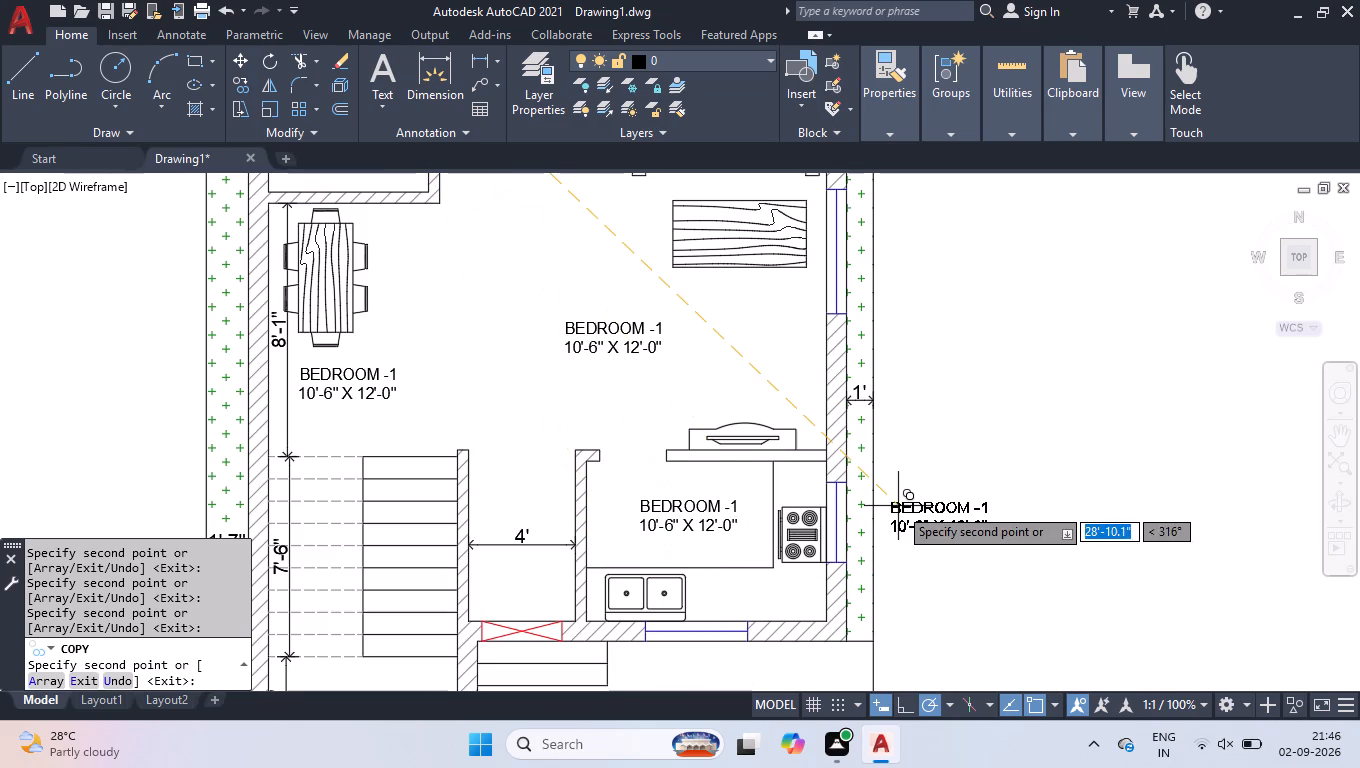
key("Return")
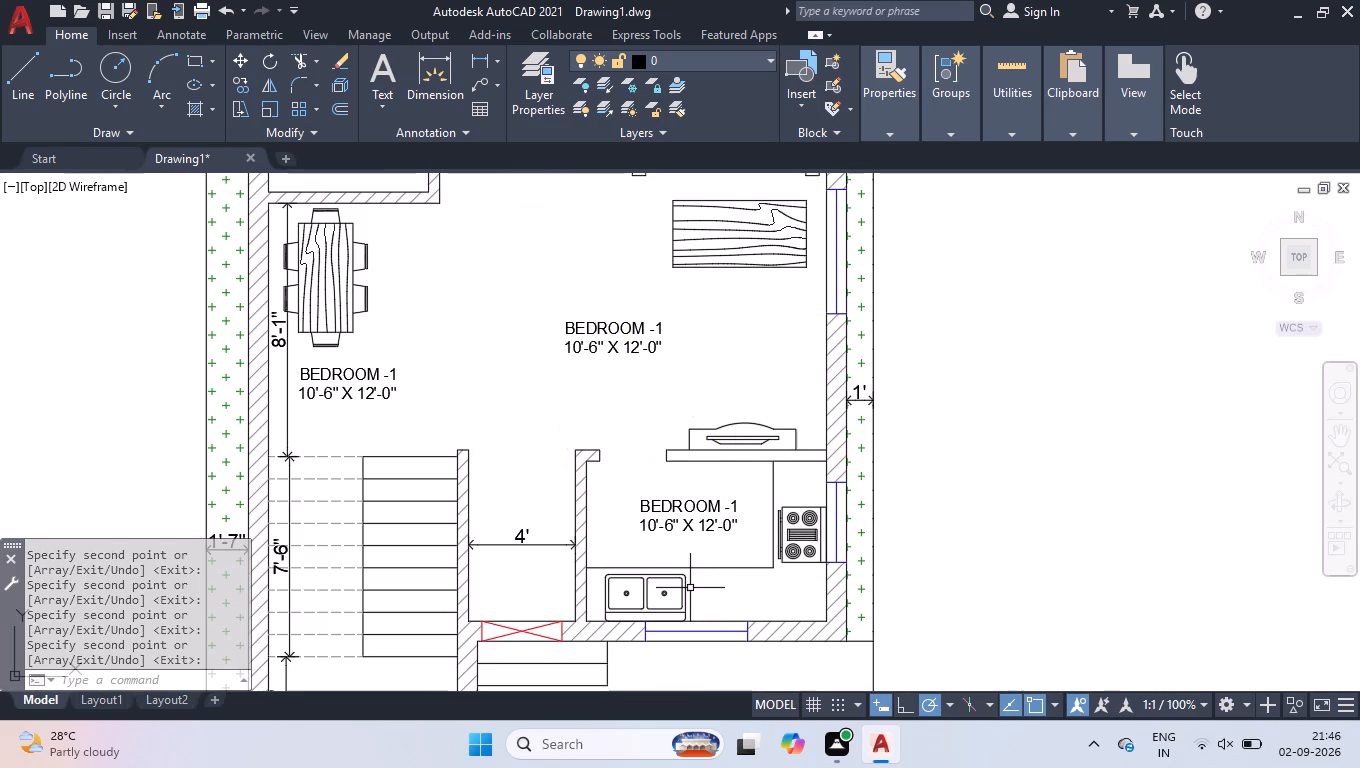
Replace the kitchen copy's text with "KITCHEN" and a second line reading 9'-0" X 6'-0".
scroll(691, 572, "up", 3)
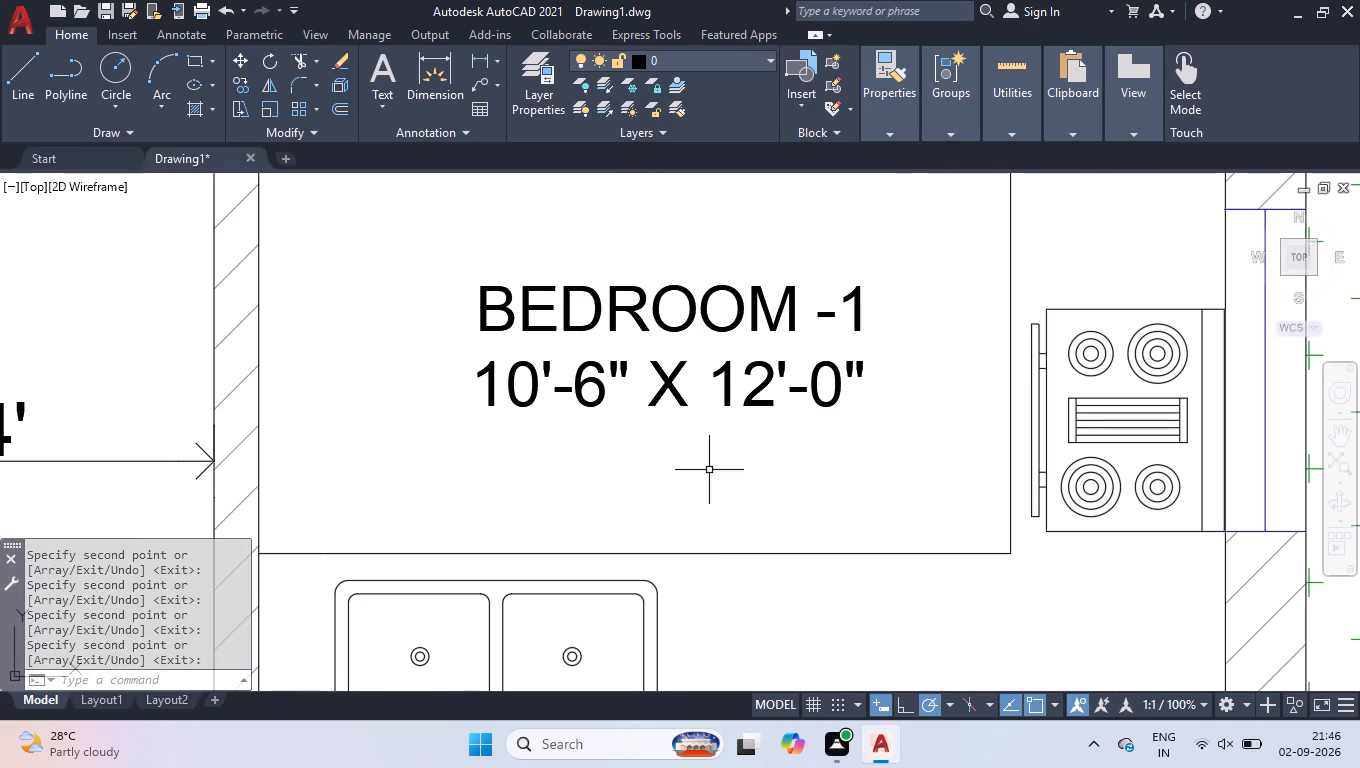
double_click(724, 380)
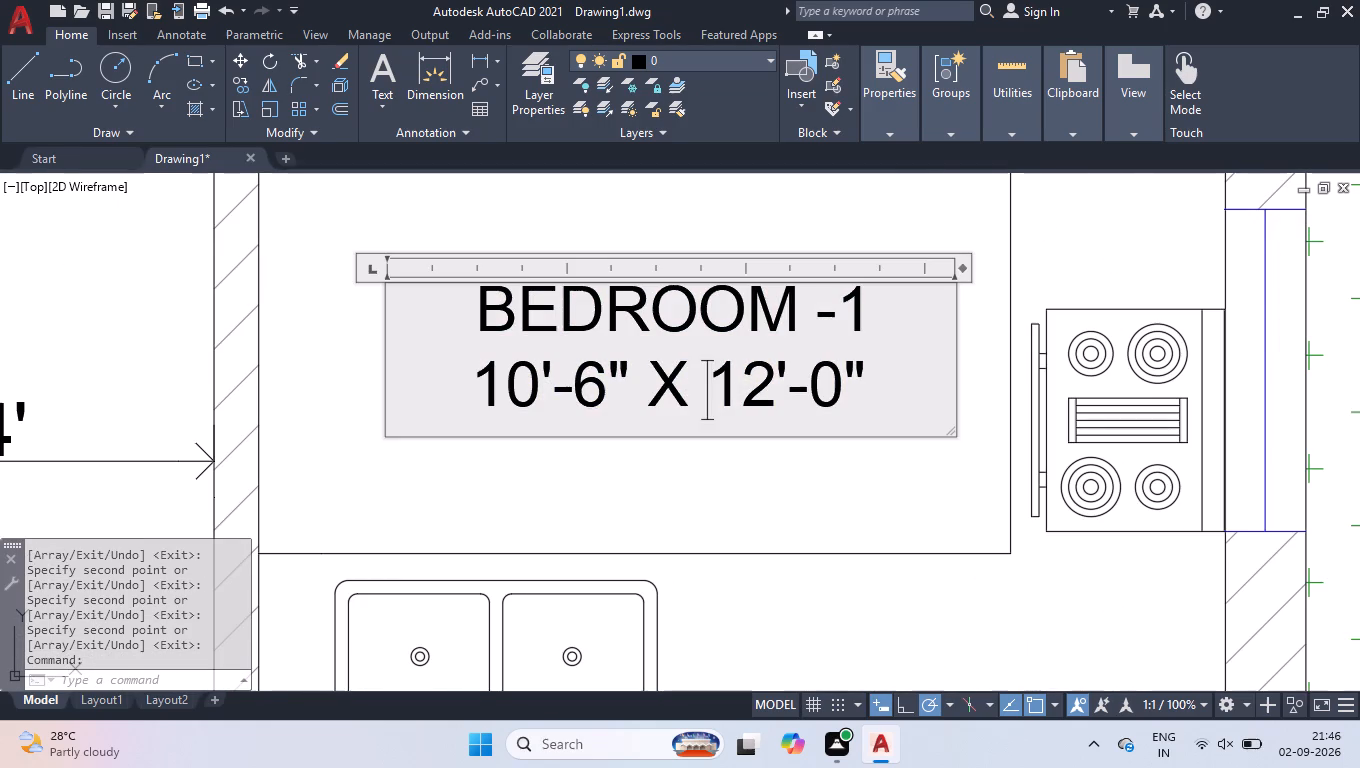
left_click_drag(918, 361, 79, 108)
type("KI")
type("TCHN")
key("BackSpace")
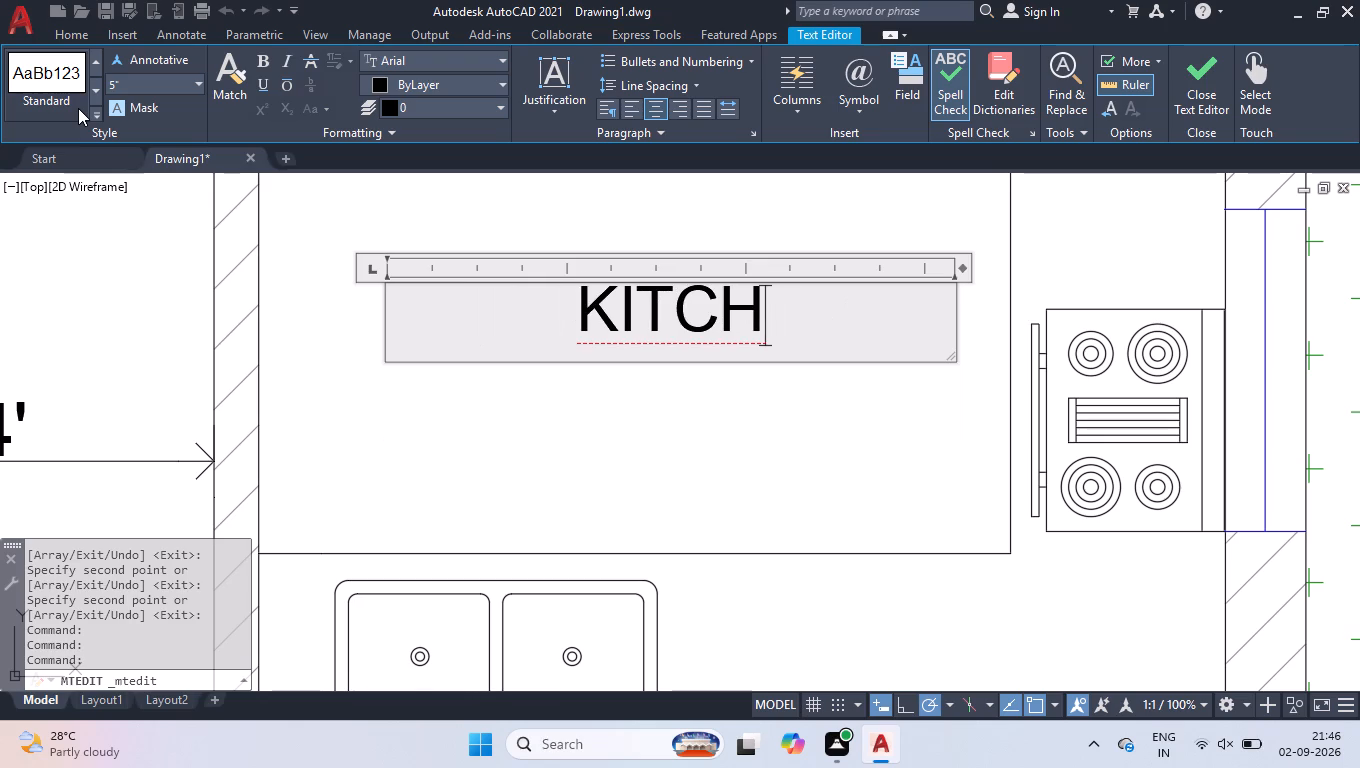
type("EN")
key("Return")
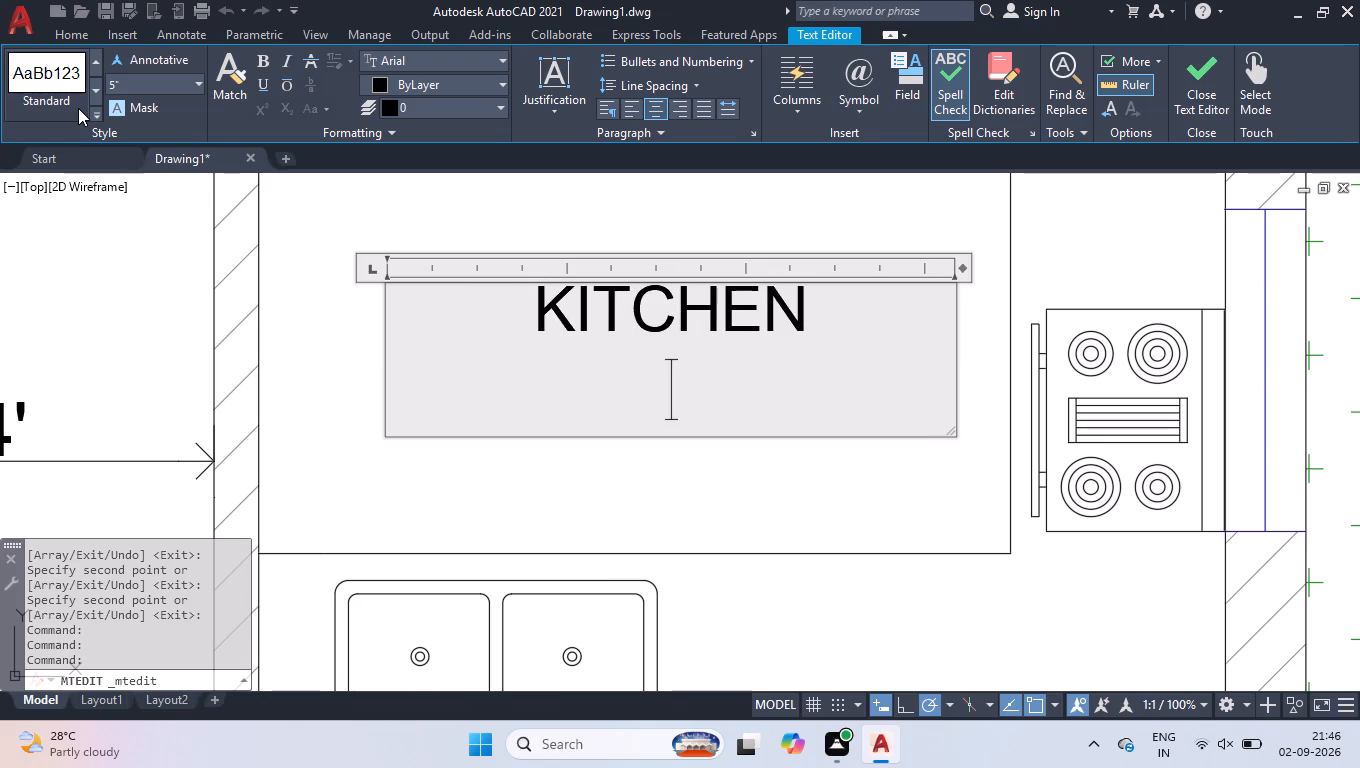
type("9'-0\" X")
key("space")
type("6'-0\"")
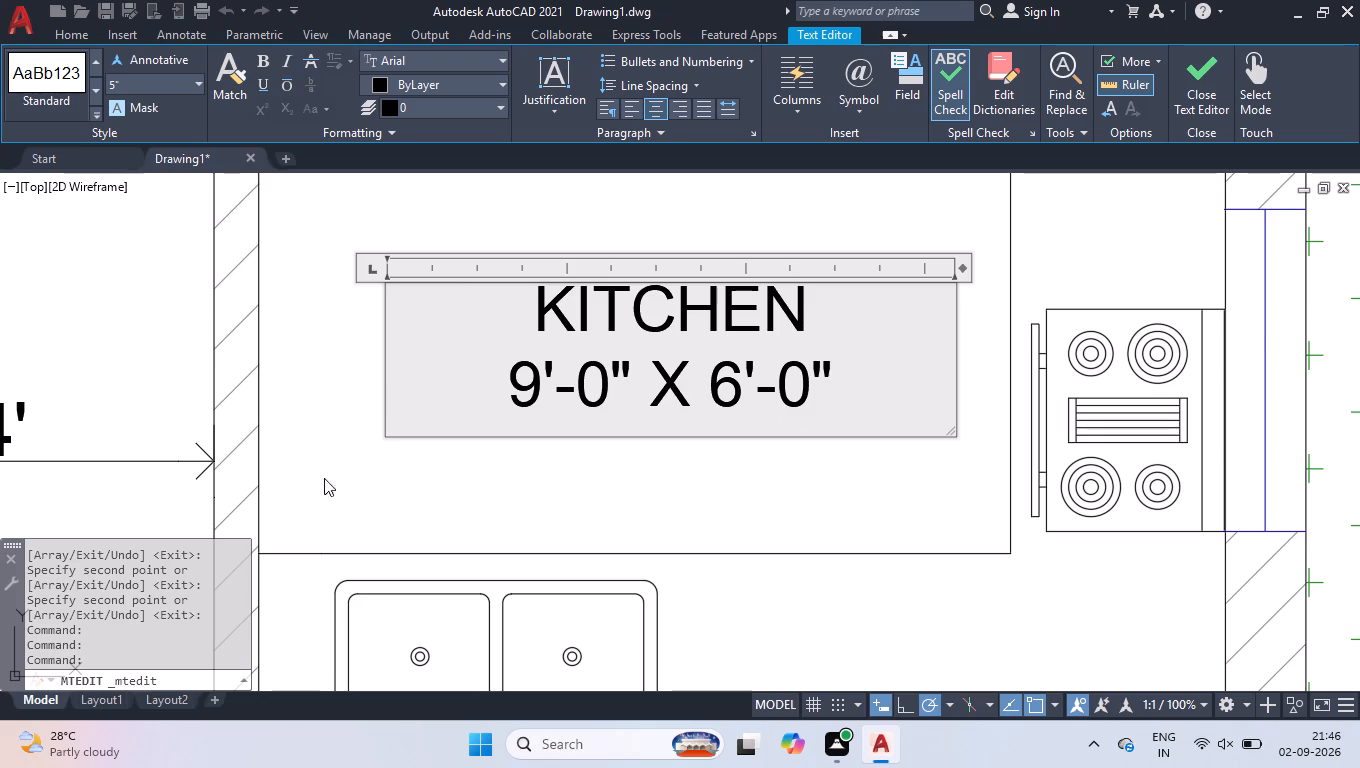
left_click(324, 478)
Change the size line of the label copy in the open hall to 14'-0" X 12'-8".
scroll(513, 497, "down", 1)
scroll(736, 479, "down", 2)
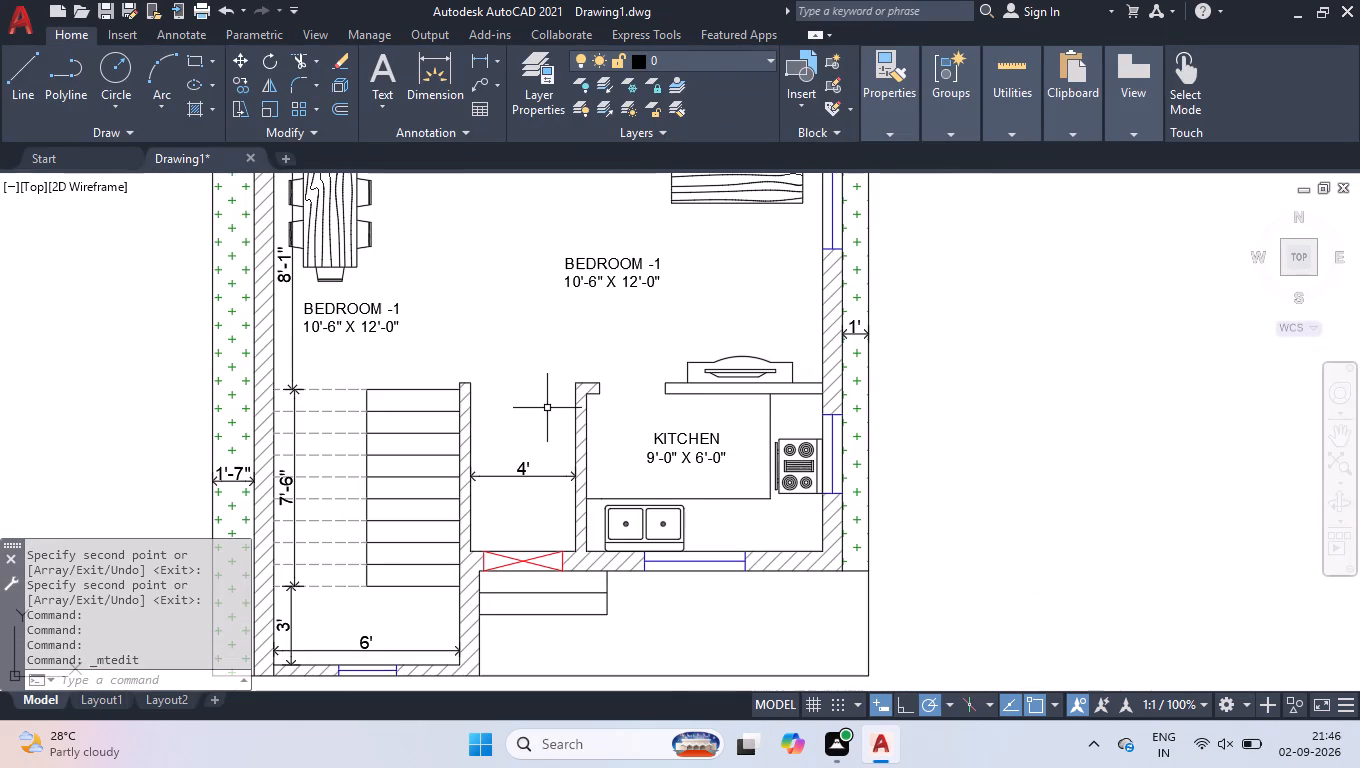
scroll(539, 326, "up", 1)
scroll(580, 316, "down", 2)
scroll(590, 264, "up", 3)
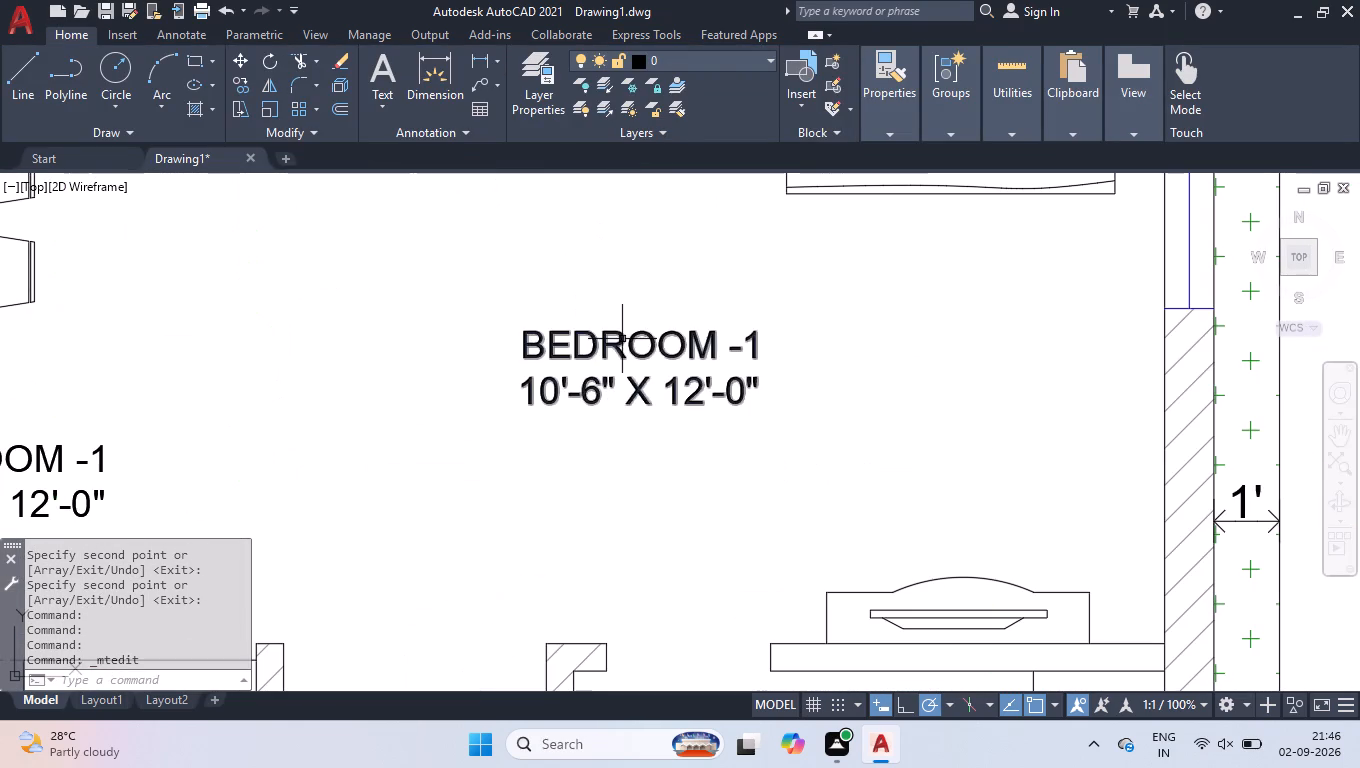
double_click(623, 340)
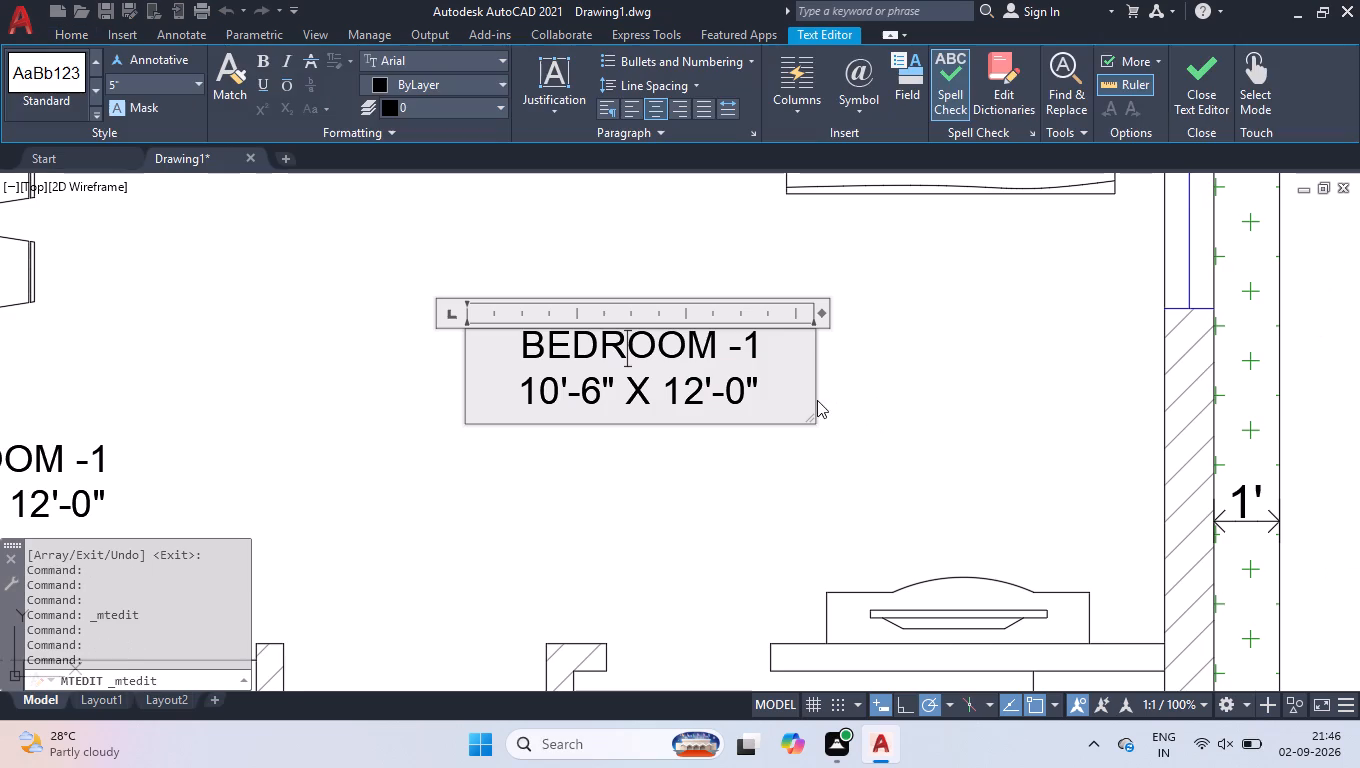
left_click(742, 399)
key("BackSpace")
key("8")
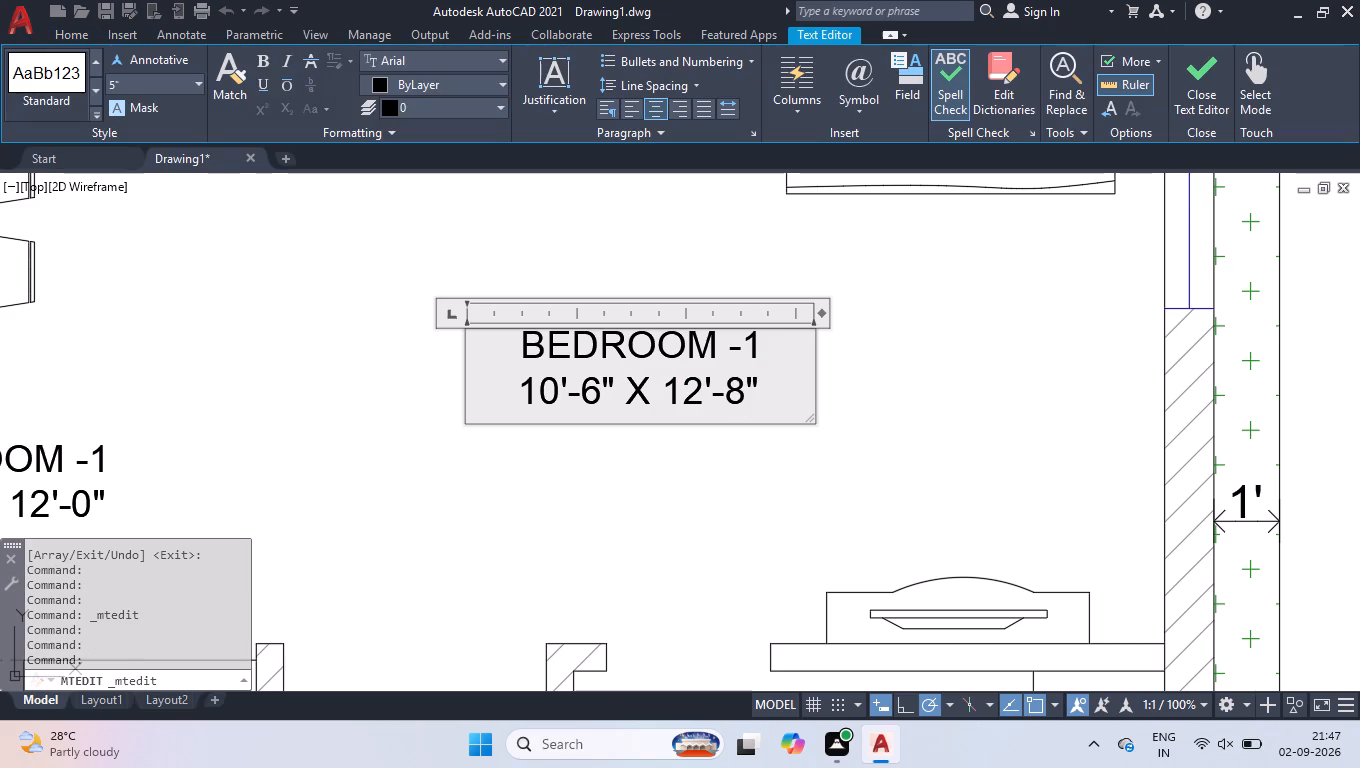
left_click(605, 402)
key("BackSpace")
key("0")
key("Left")
key("Left")
key("Left")
key("BackSpace")
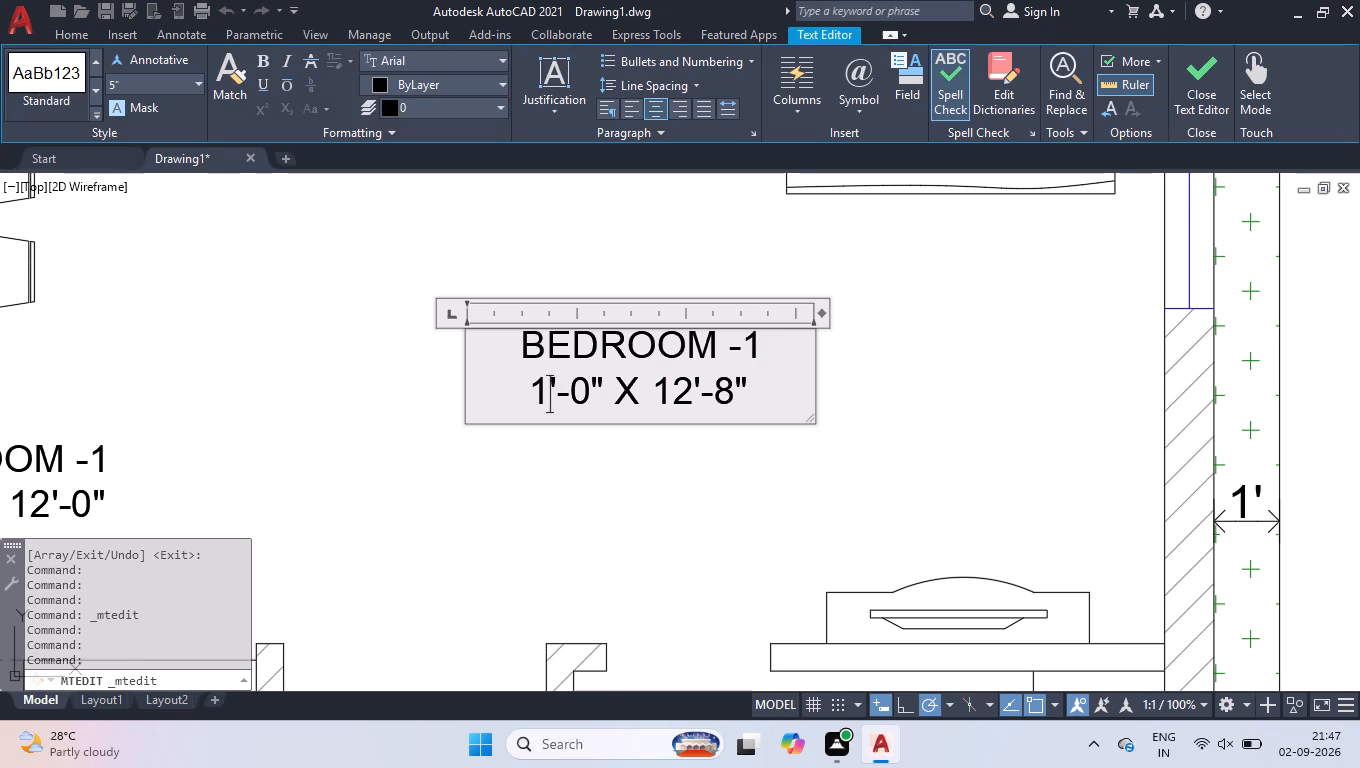
key("4")
Replace the hall label's first line with "DRAWING HALL", widening the text box and keeping the size on its own line.
left_click_drag(772, 366, 283, 364)
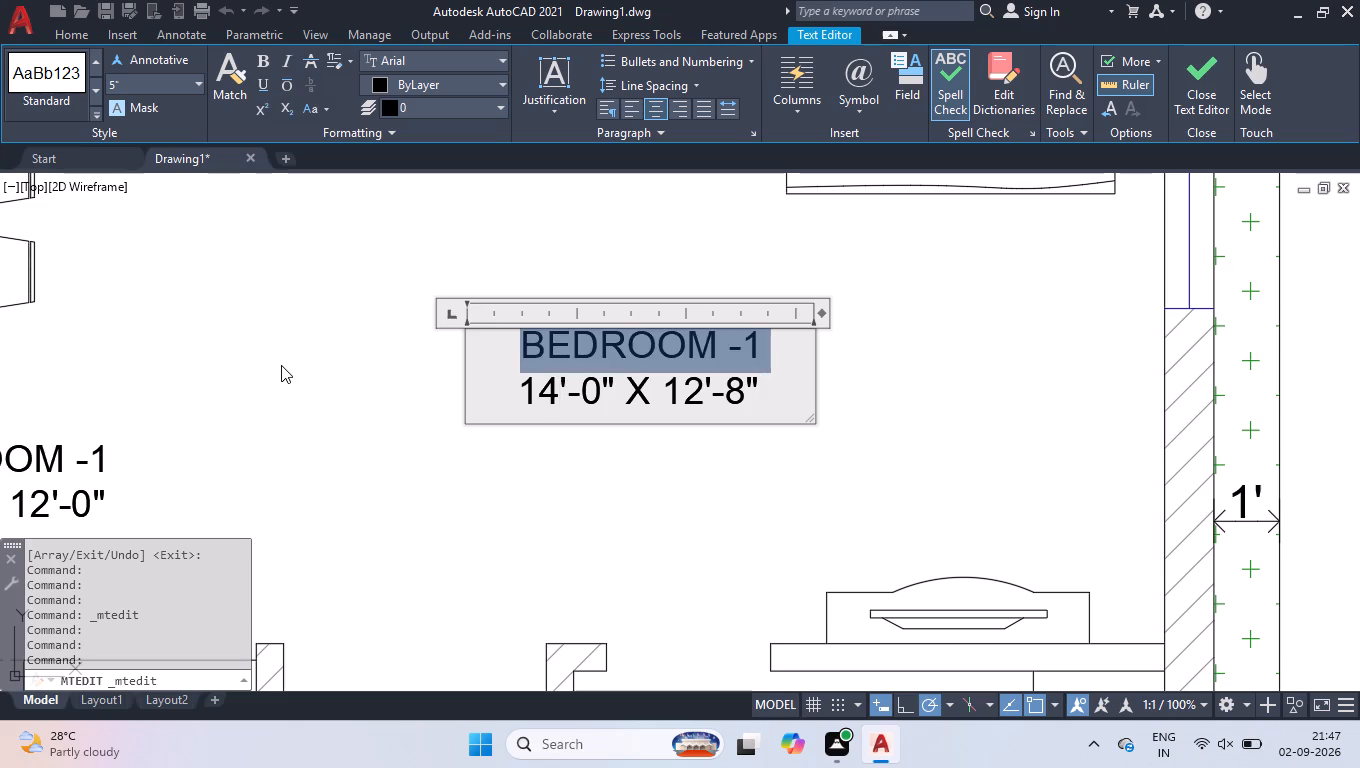
type("DRAWING HALL")
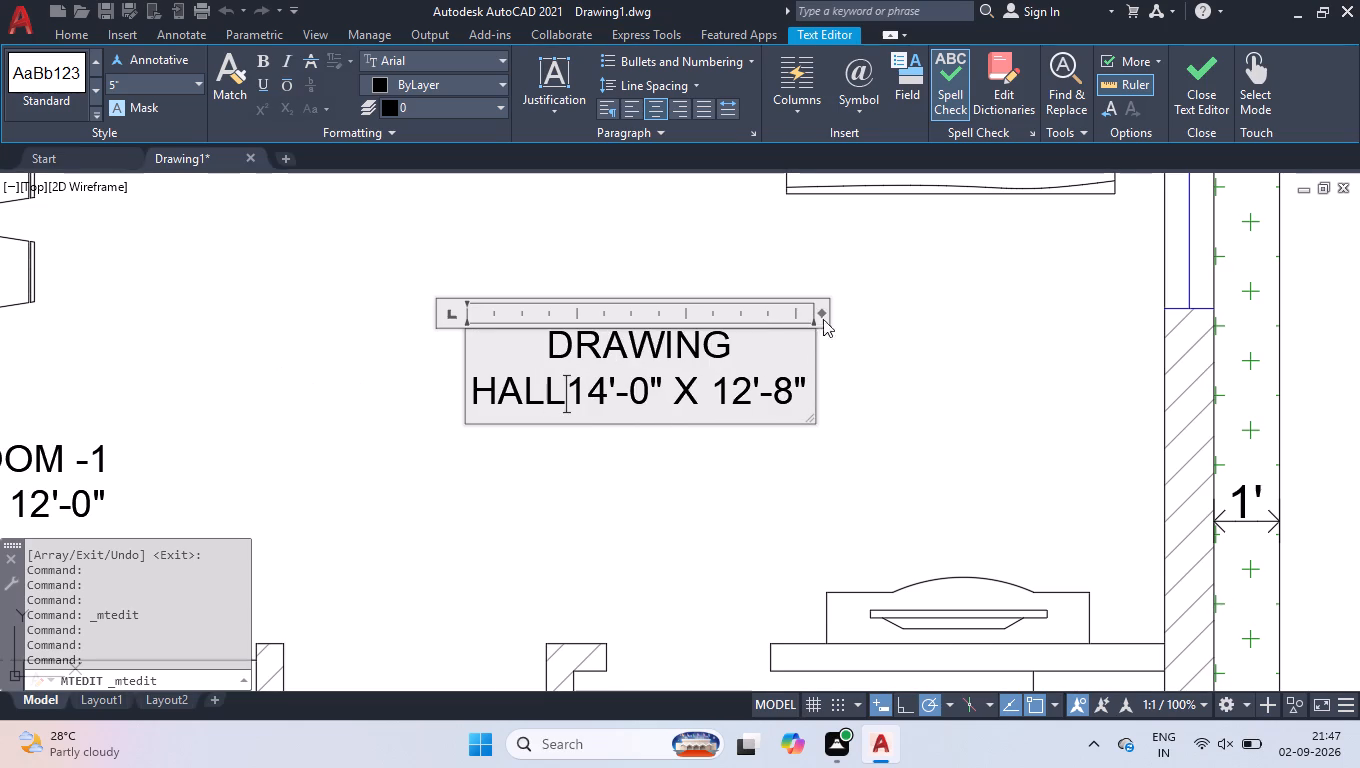
left_click_drag(821, 314, 869, 316)
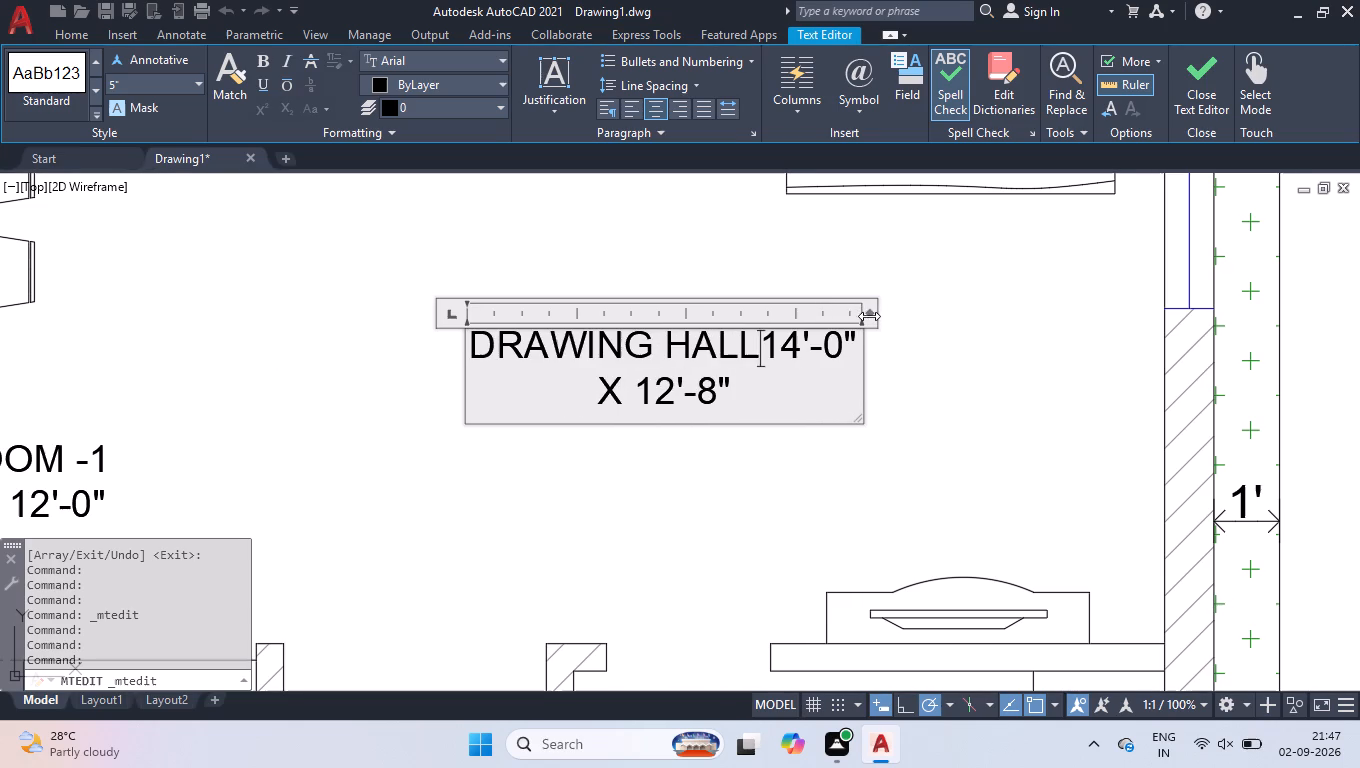
key("Return")
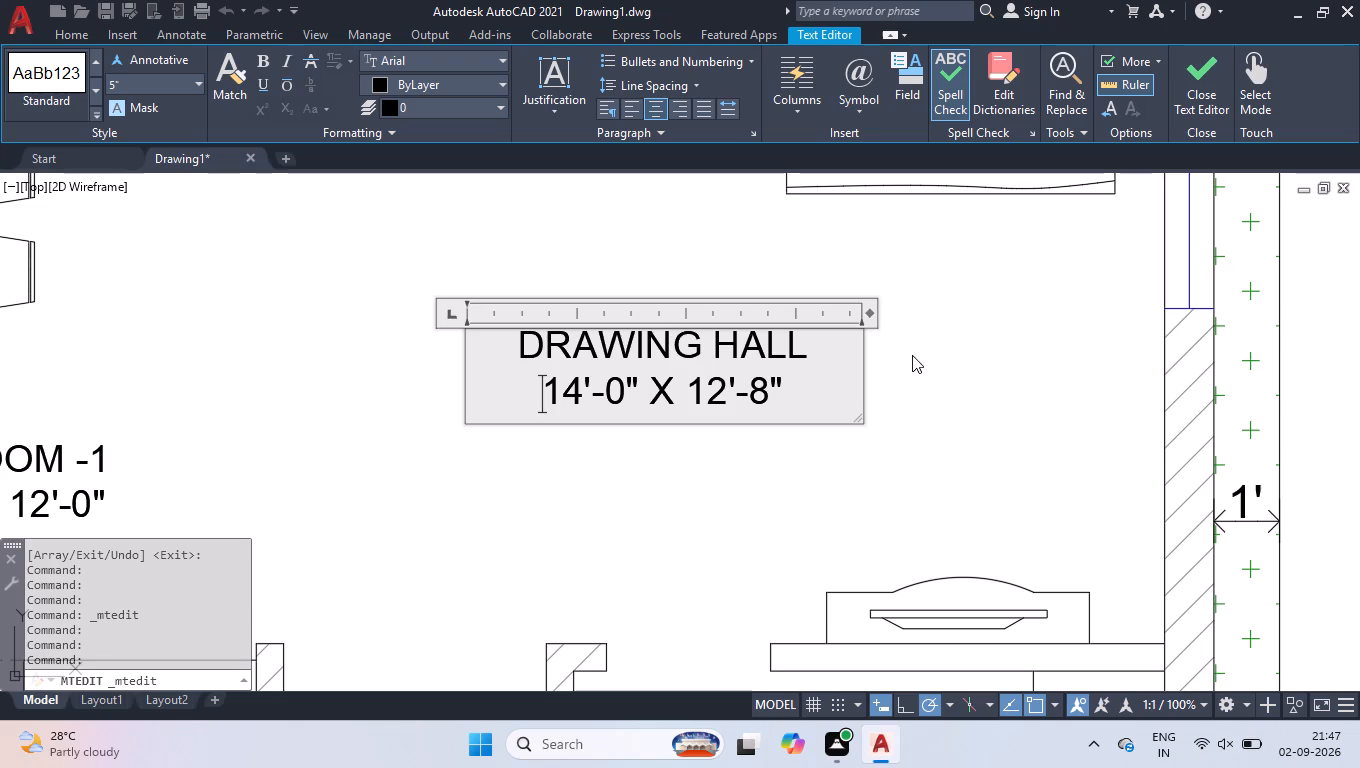
Narrow the drawing hall label's text box to fit more closely around its two lines and finish editing.
left_click_drag(871, 309, 832, 320)
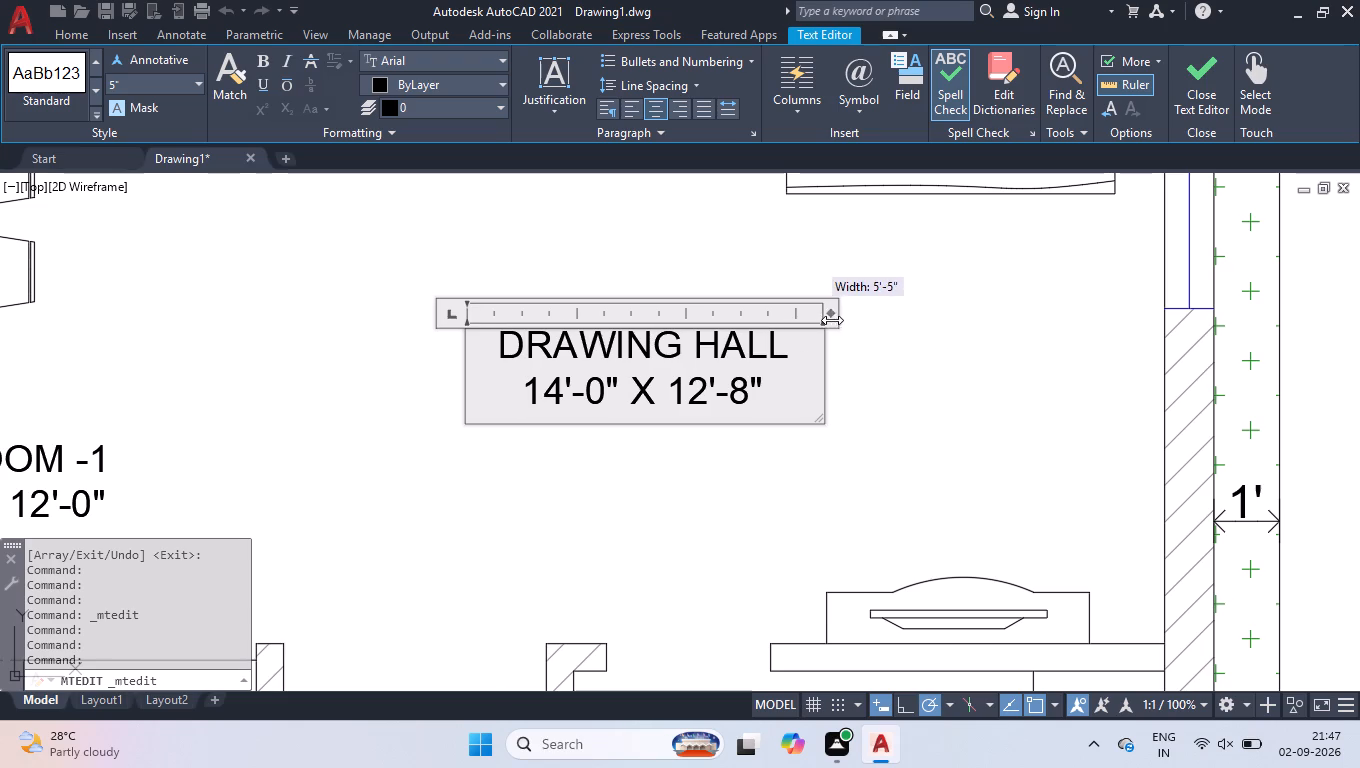
left_click_drag(832, 320, 810, 325)
left_click(877, 370)
Replace the text of the label copy below the dining table with "DINING" and a second line reading 6'-0" X 8'-1".
scroll(883, 376, "down", 2)
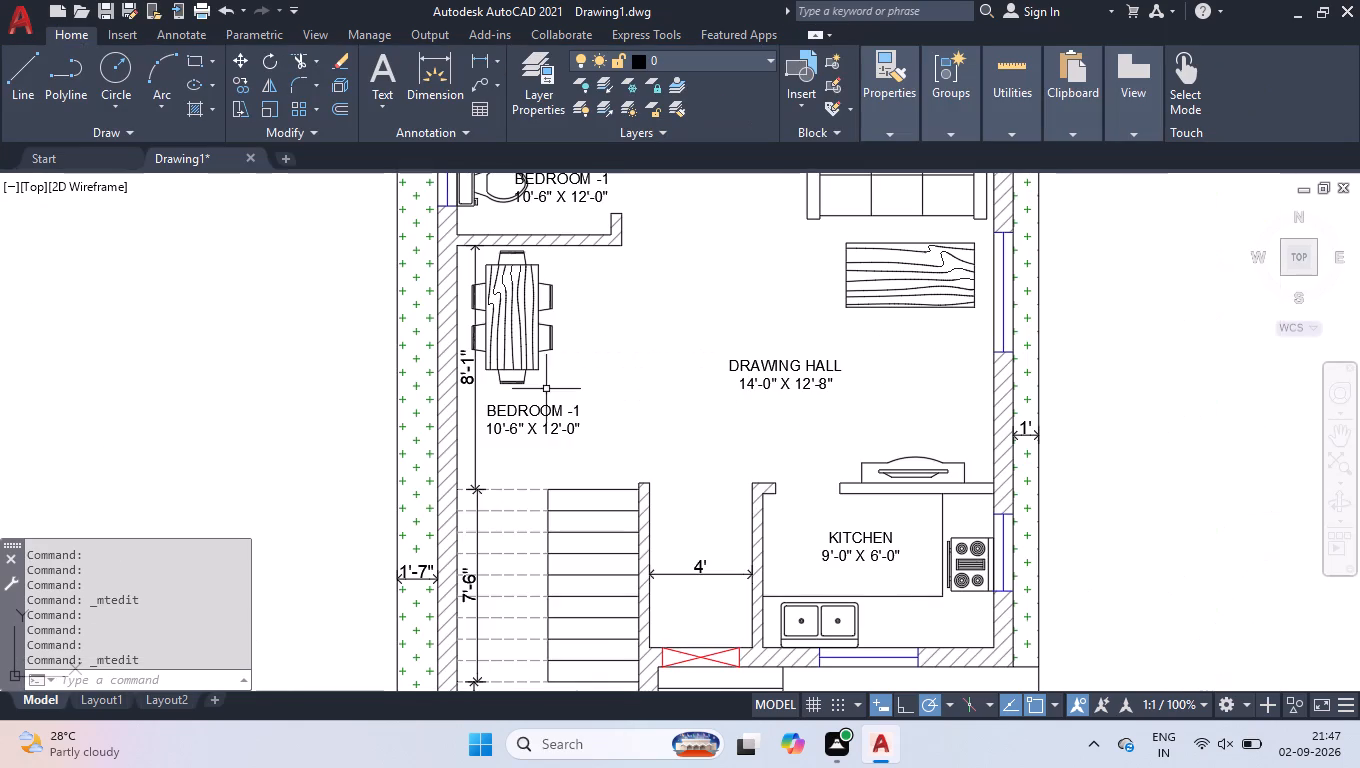
scroll(499, 416, "up", 3)
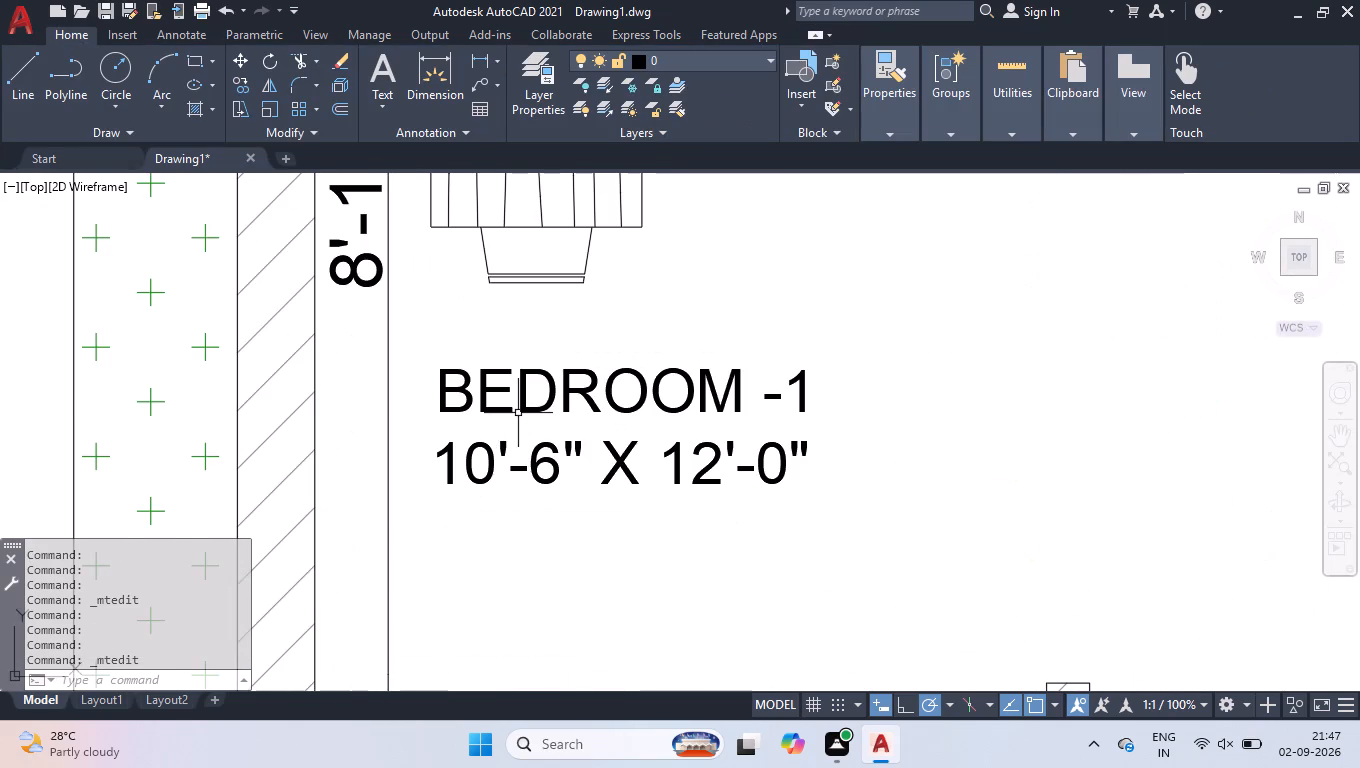
scroll(519, 413, "up", 1)
double_click(527, 403)
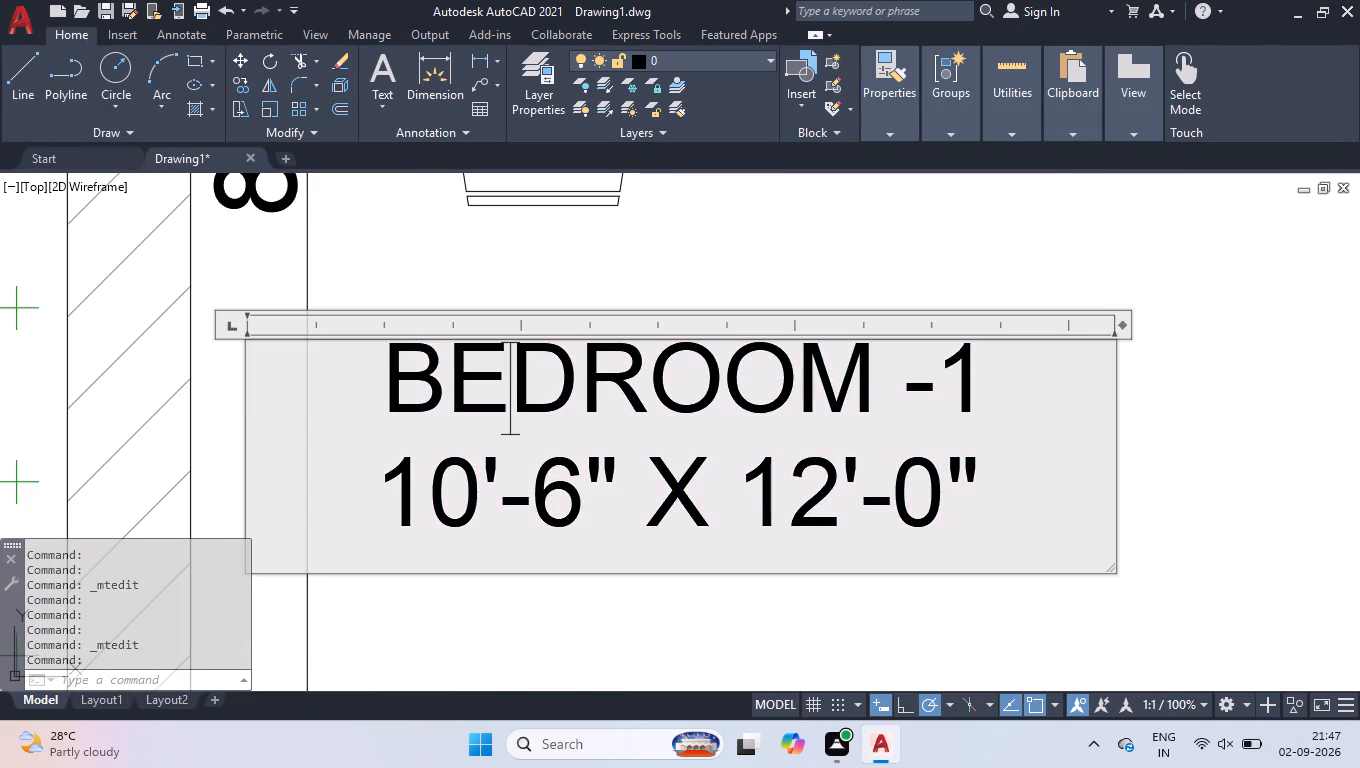
left_click_drag(1024, 520, 0, 271)
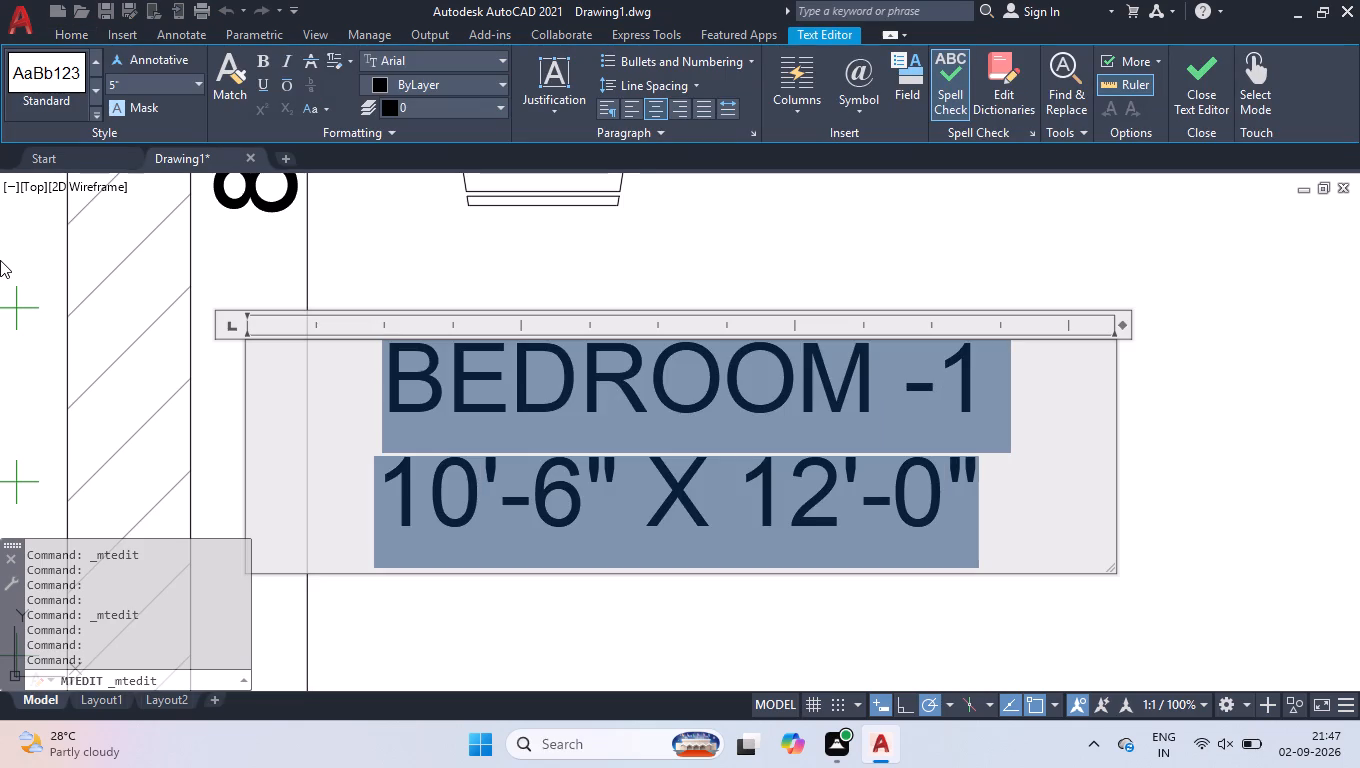
type("DINING")
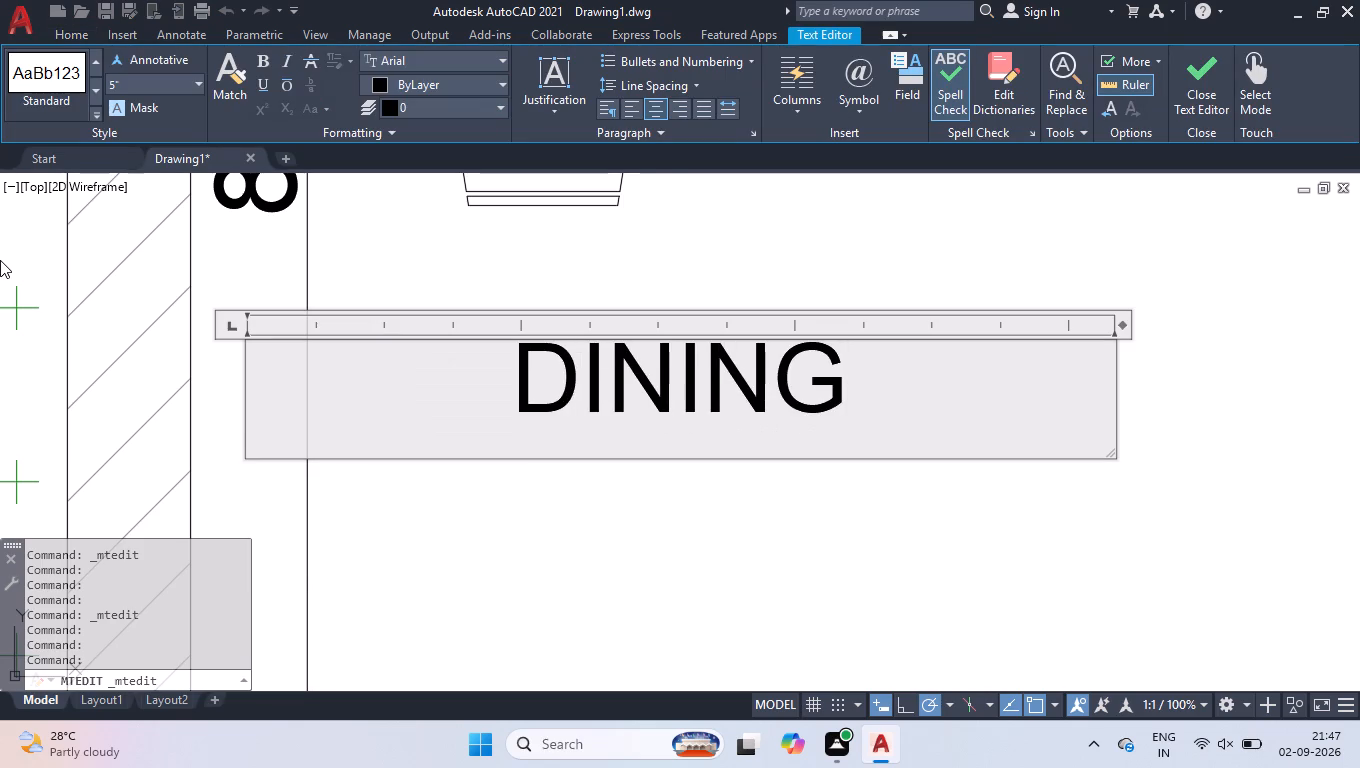
key("Return")
key("Return")
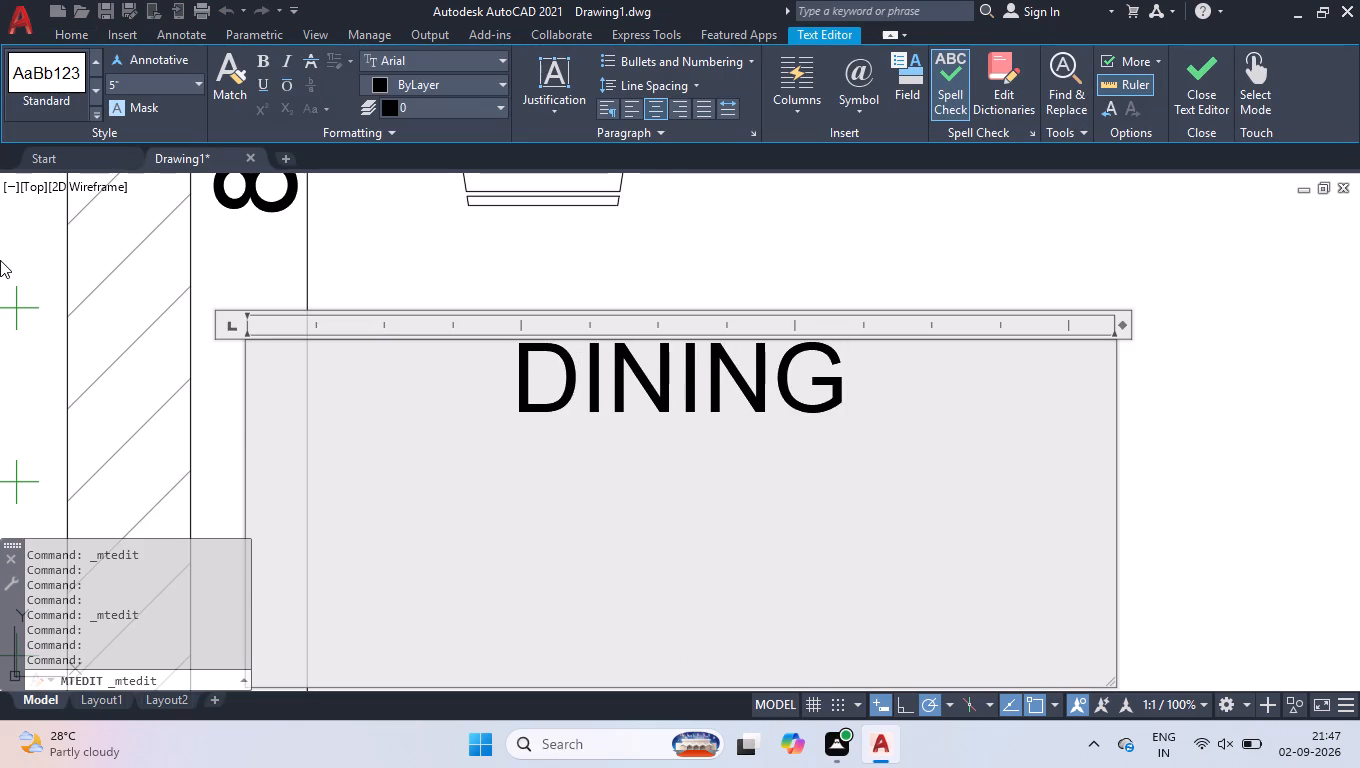
key("BackSpace")
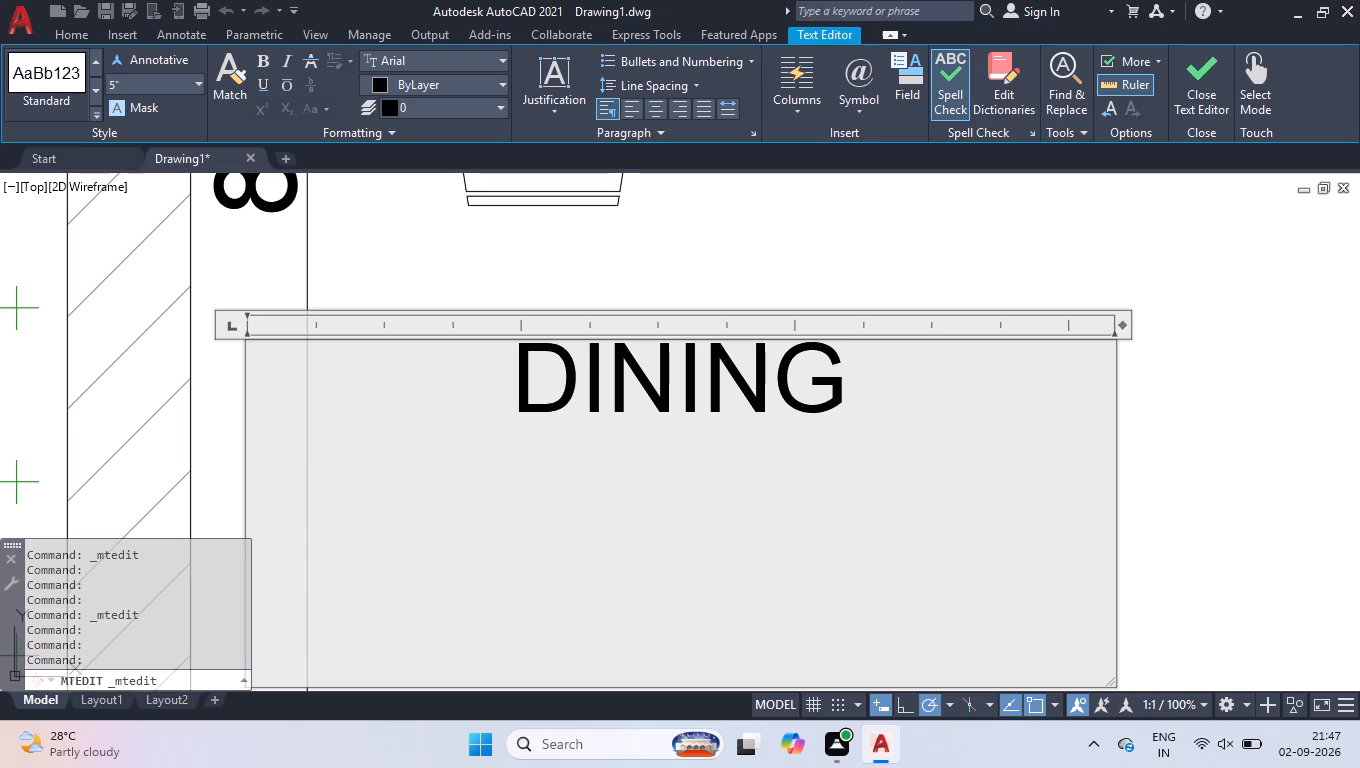
left_click(718, 501)
key("Down")
scroll(729, 491, "down", 2)
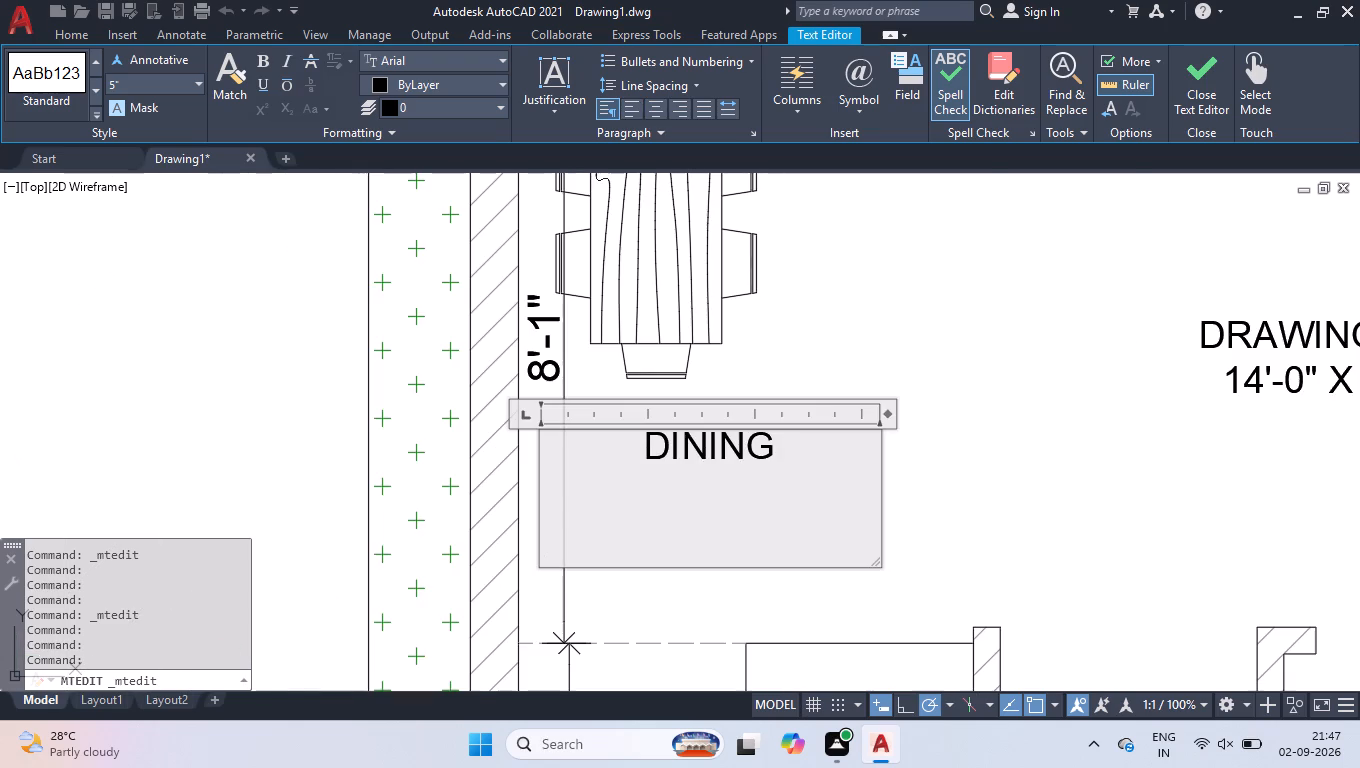
key("BackSpace")
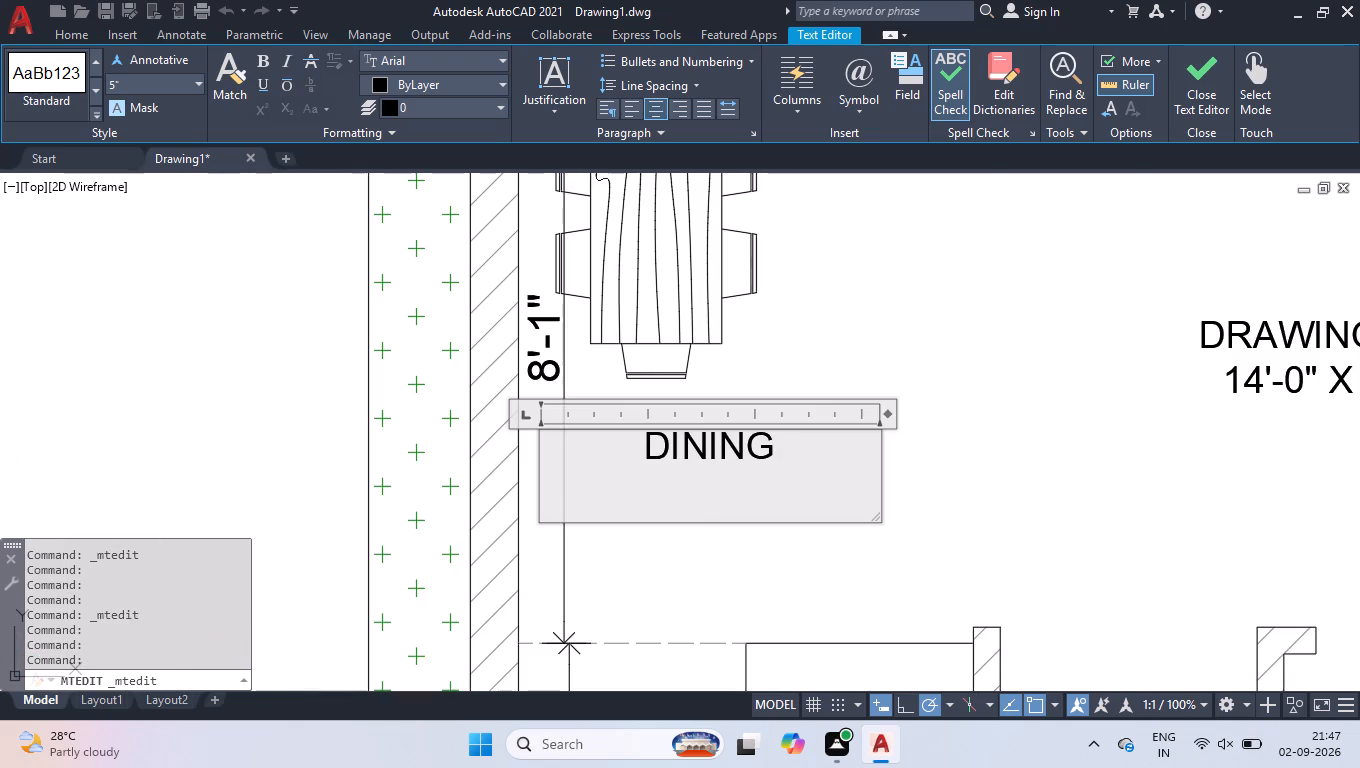
type("6'-0\" X 8'-1\"")
left_click(979, 435)
Replace the text of the label copy beside the WC with "TOILET" and a second line reading 6'-6" X 4'-10".
scroll(886, 516, "down", 3)
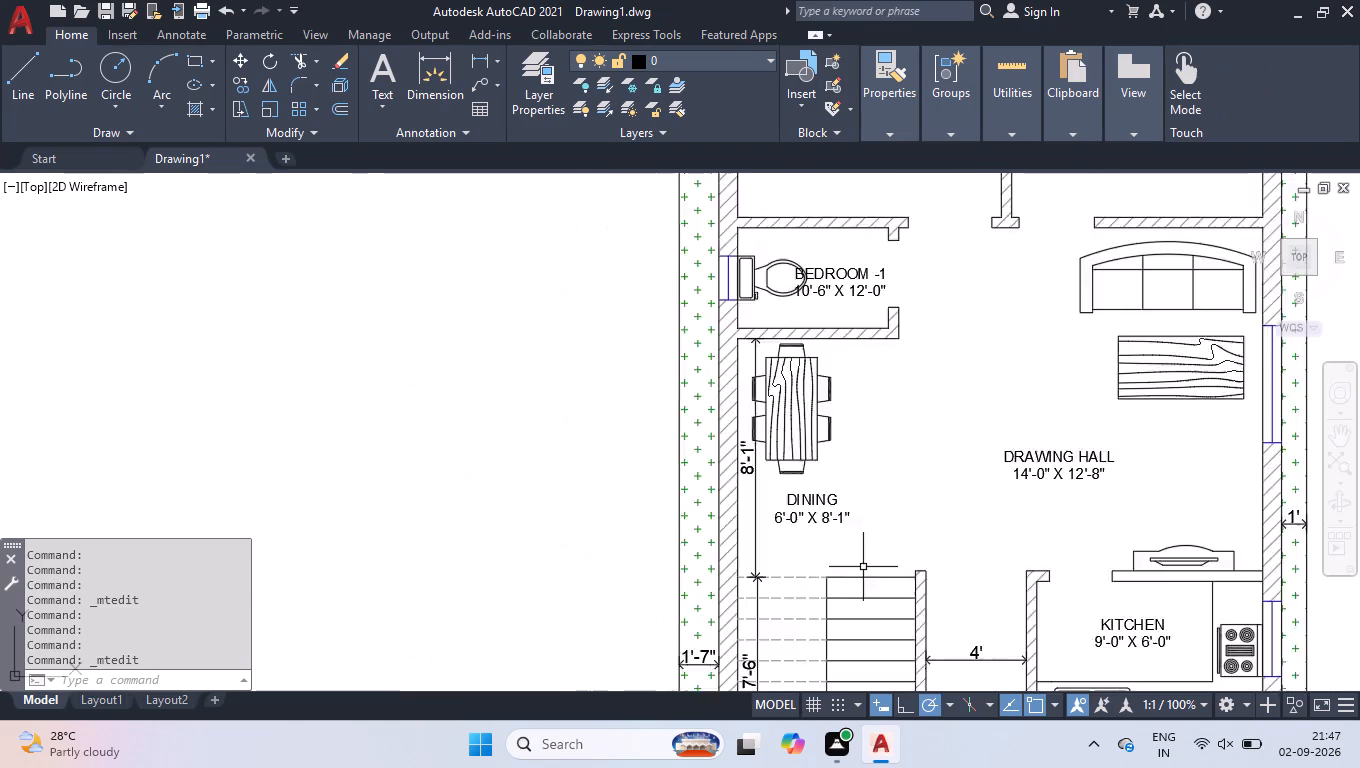
scroll(830, 368, "up", 3)
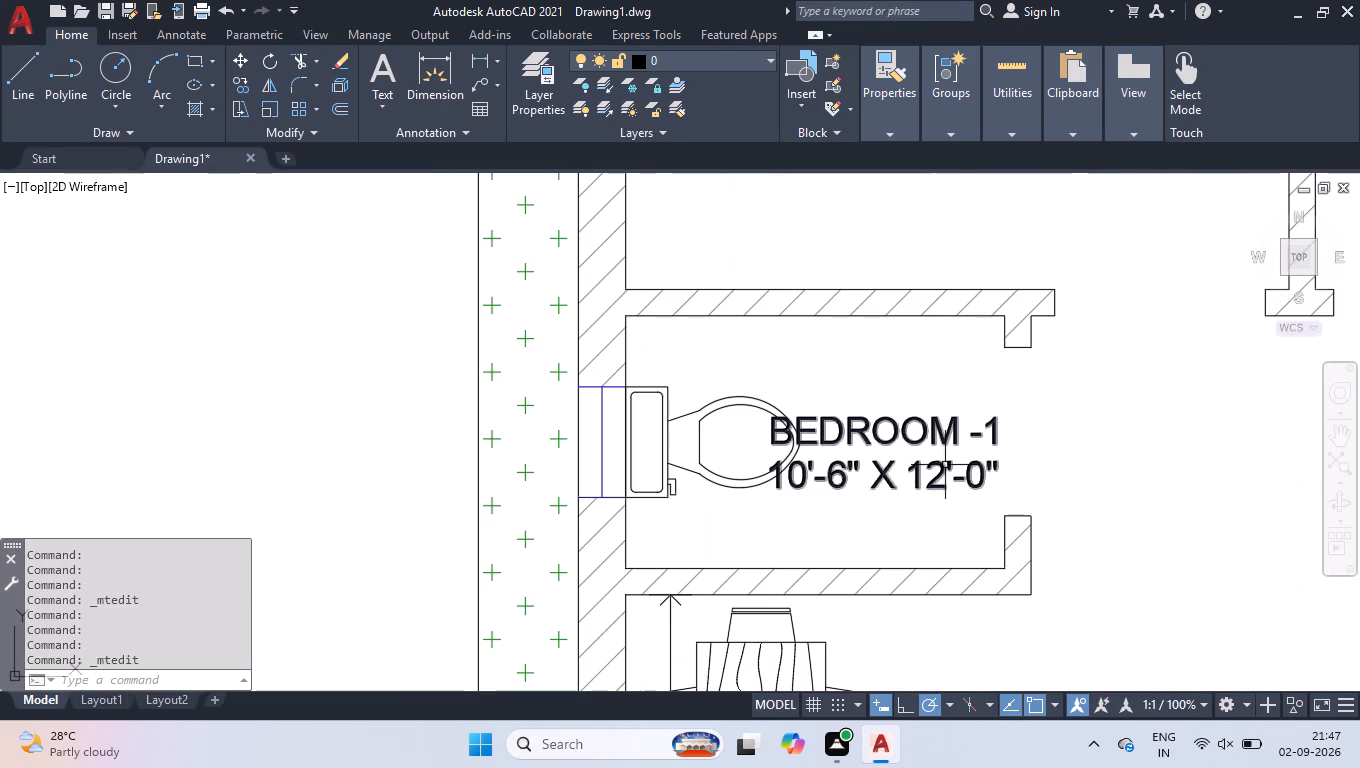
double_click(945, 465)
left_click_drag(1035, 474, 211, 300)
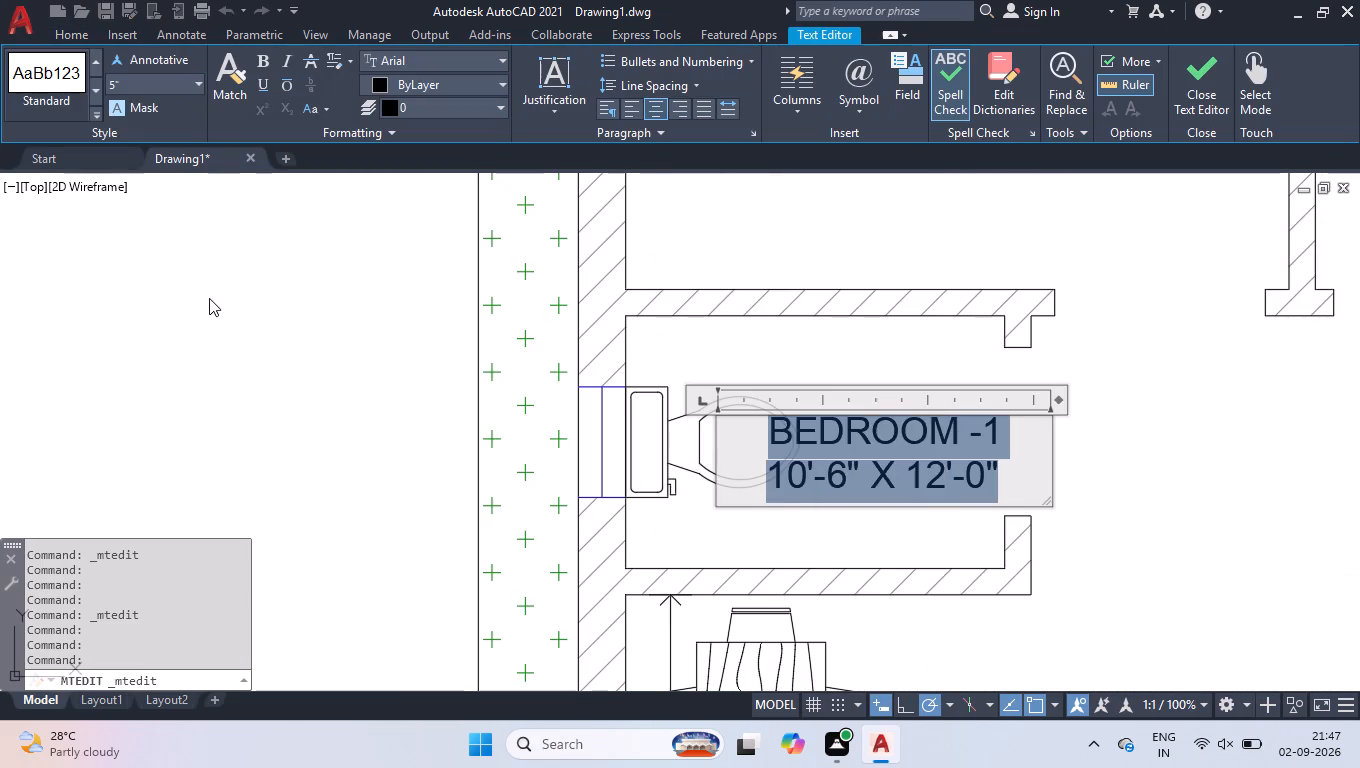
type("TOIL")
type("ET")
key("Return")
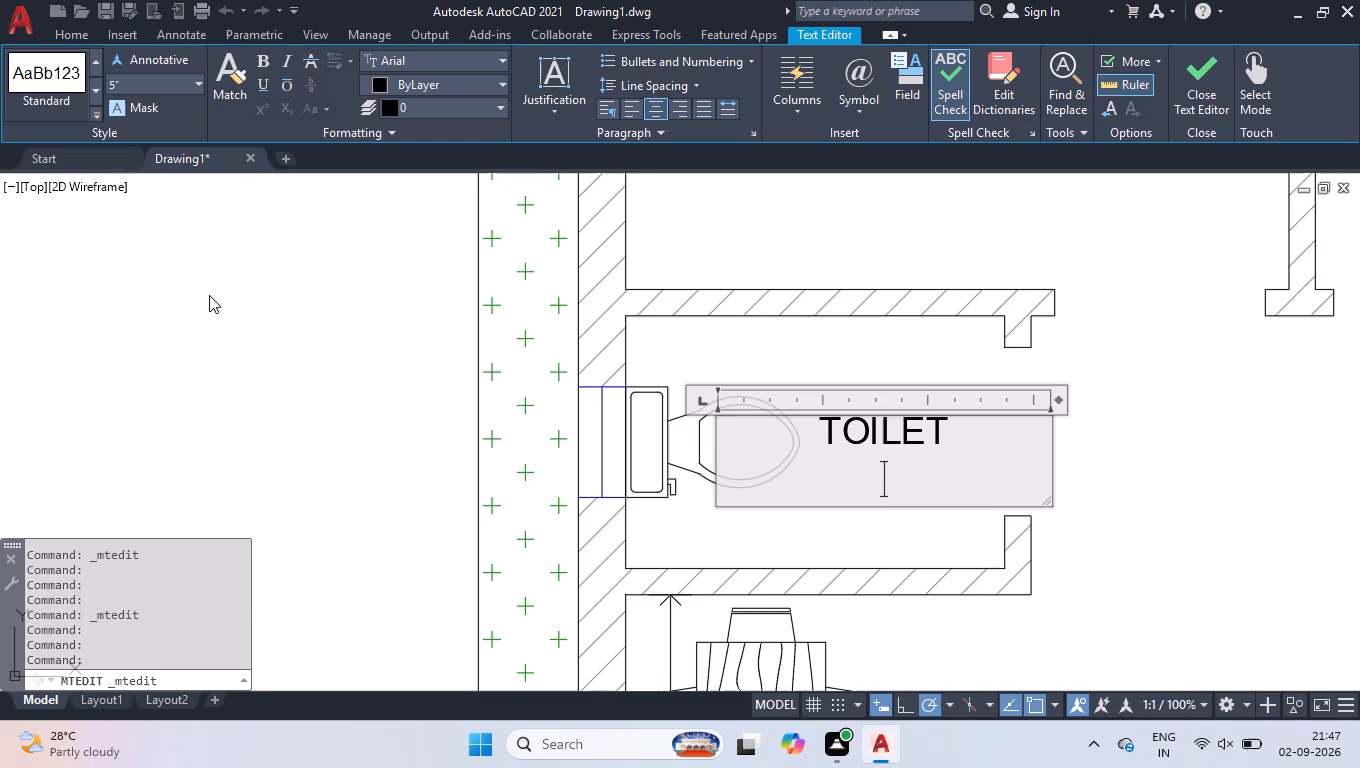
type("6'-6\" X")
key("space")
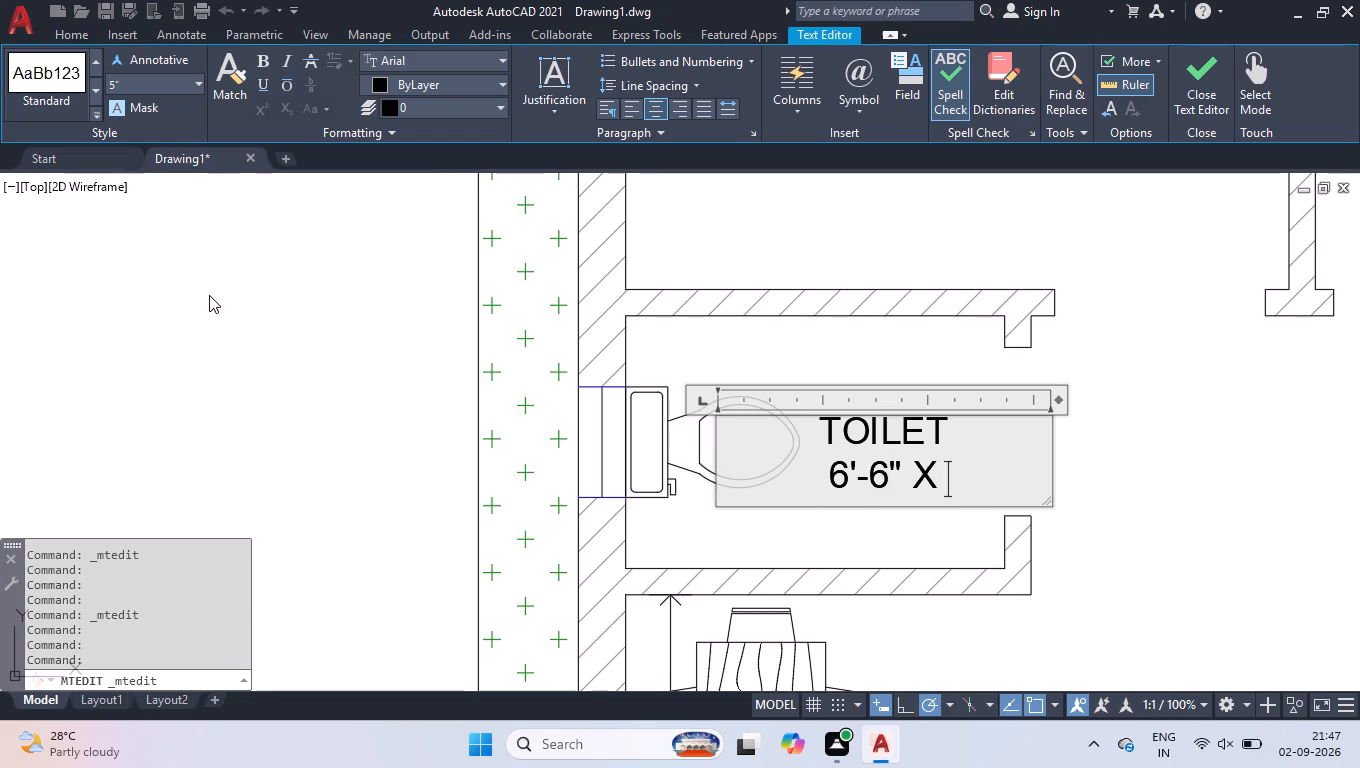
type("4'")
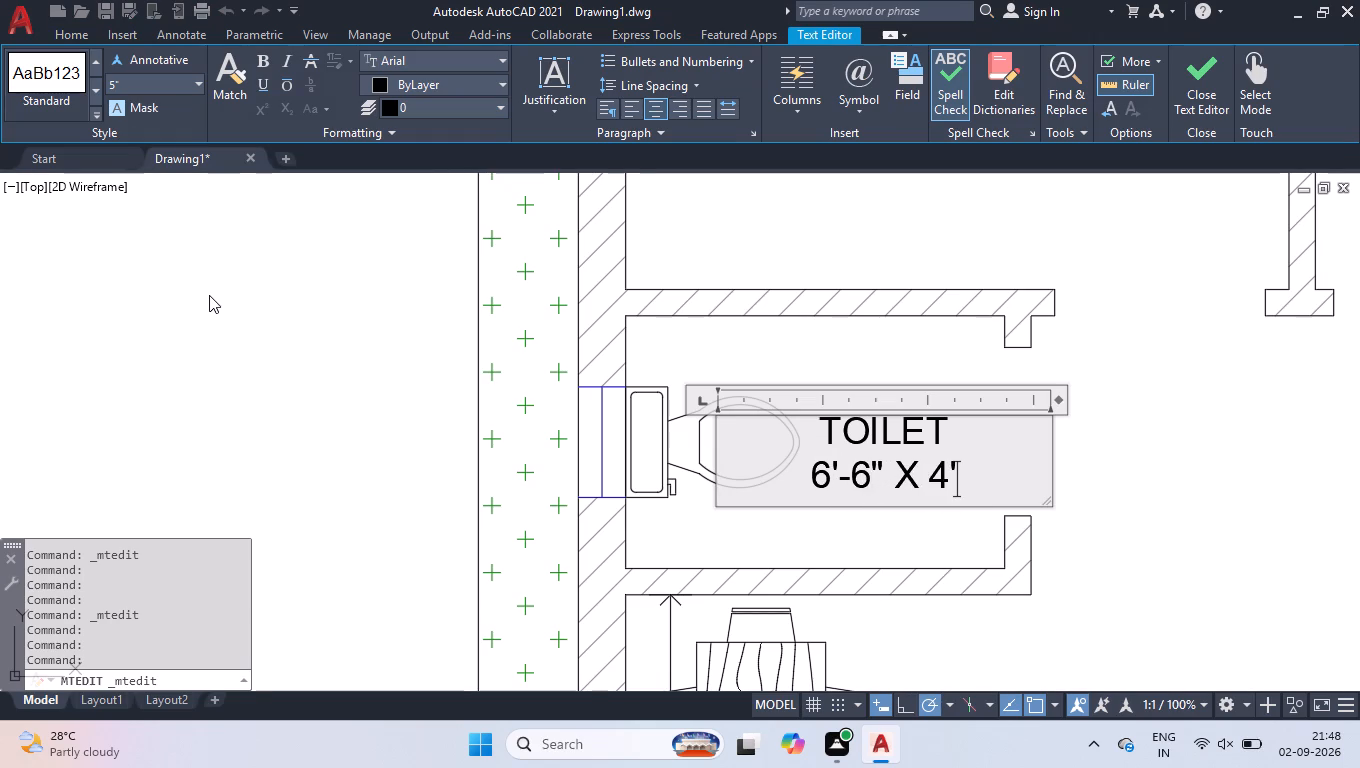
type("1-\"")
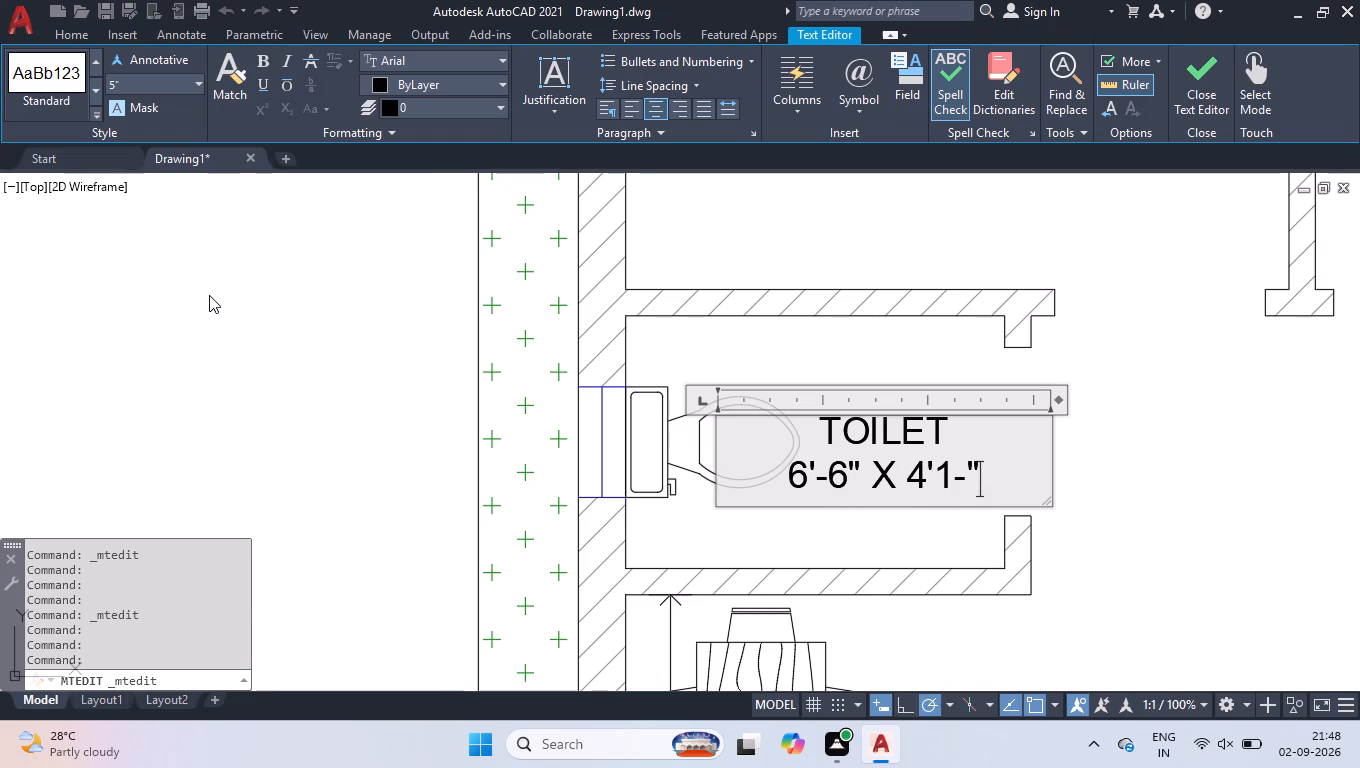
key("BackSpace")
key("BackSpace")
key("BackSpace")
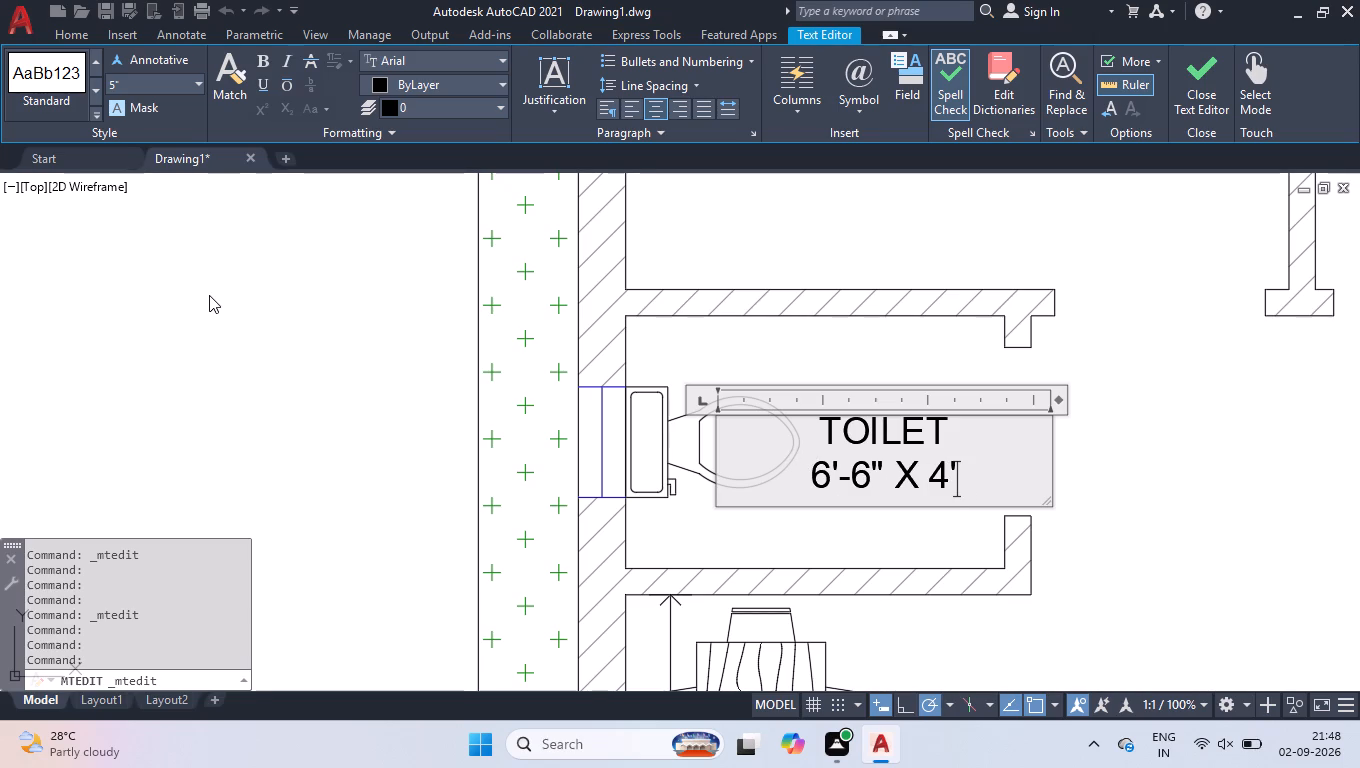
type("-10\"")
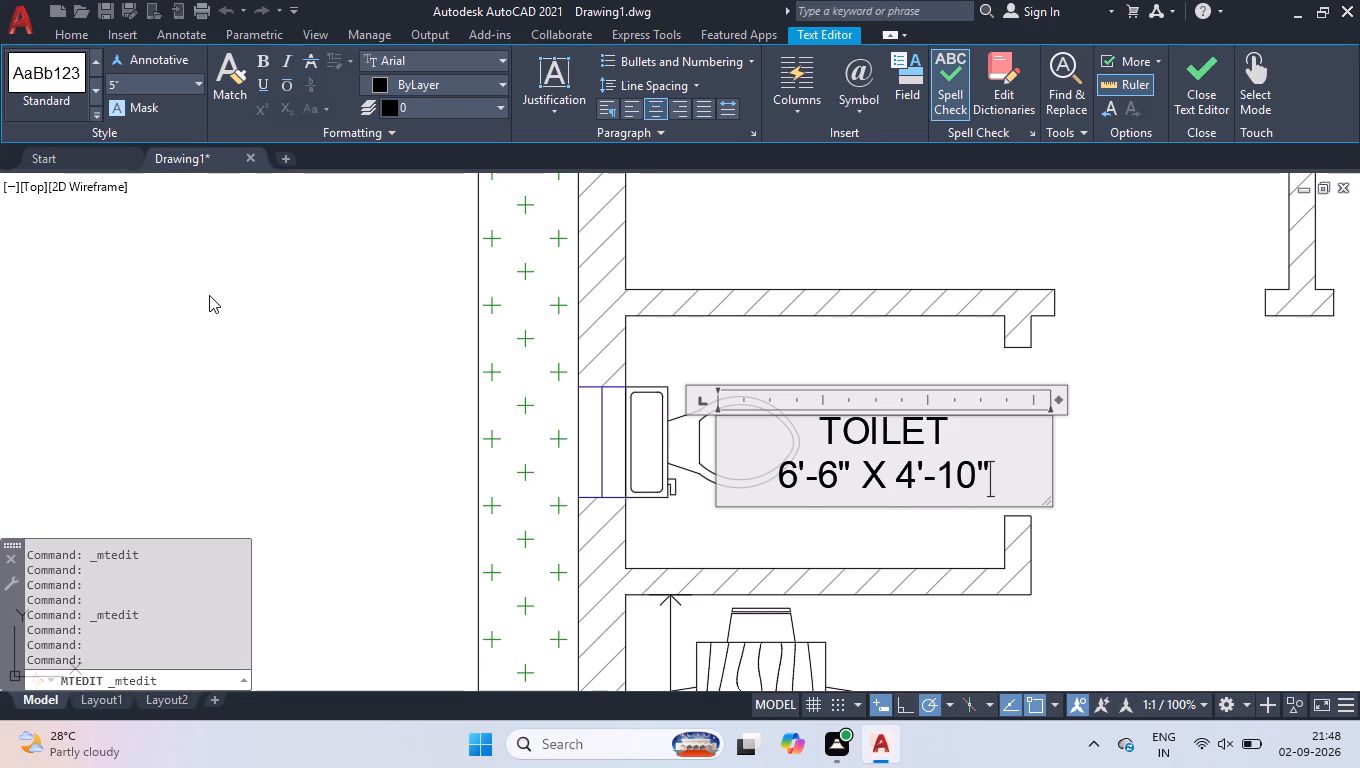
left_click(863, 269)
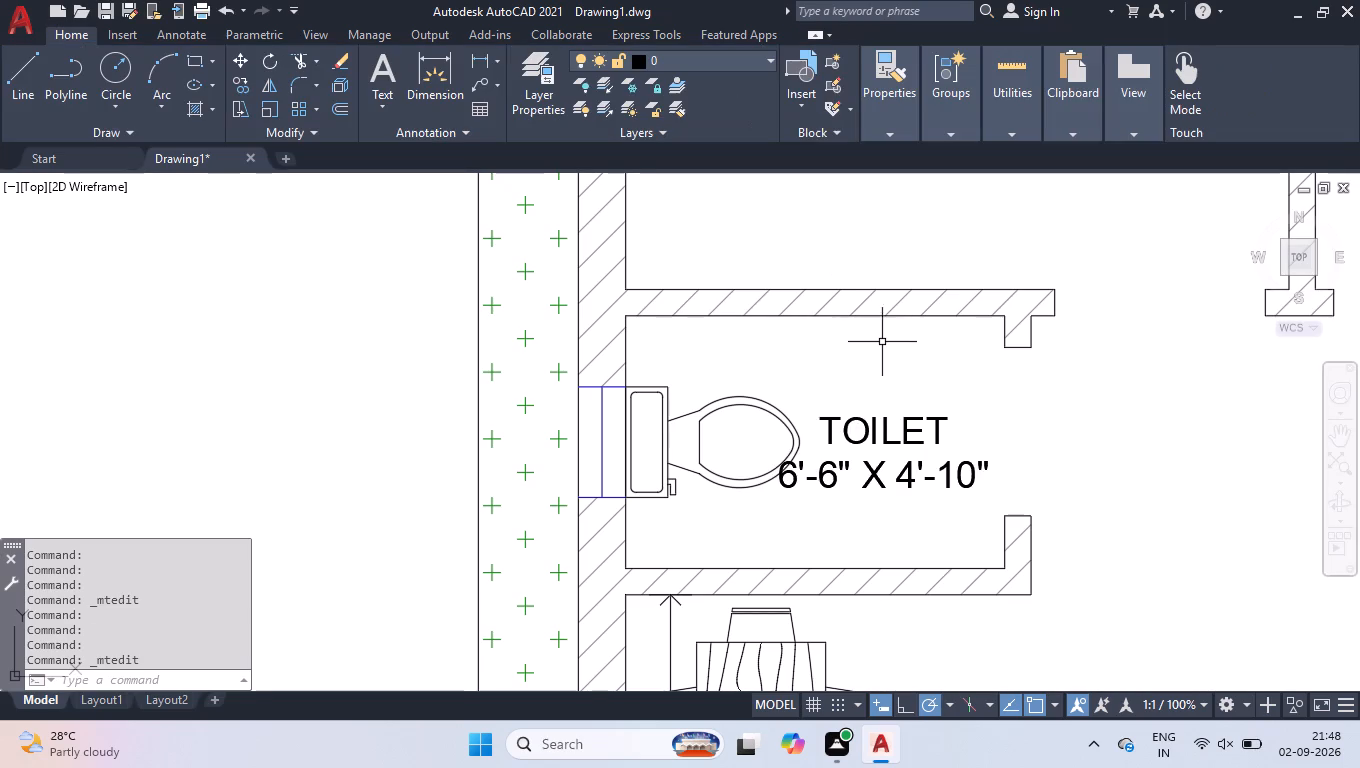
Measure the toilet room's inside length and width with the quick measuring tool.
key("m")
type("EAS")
key("Return")
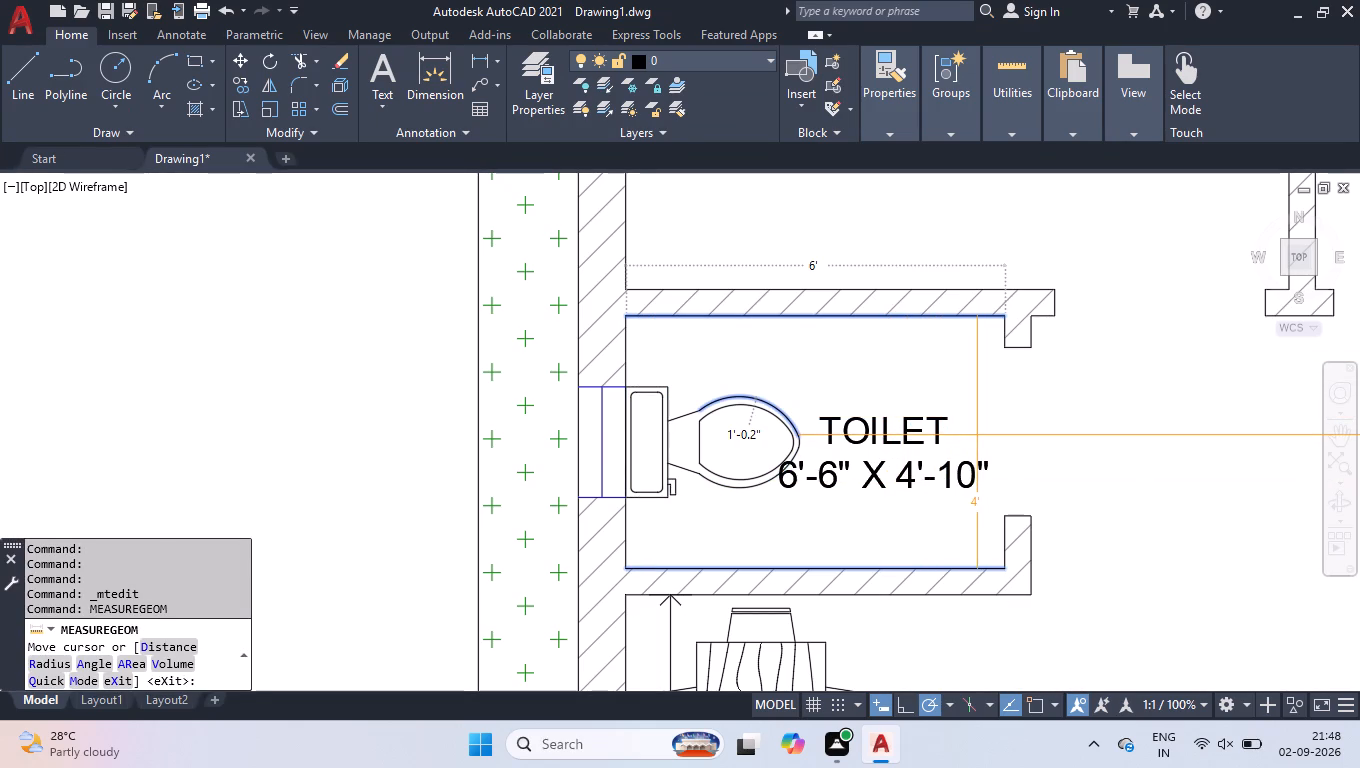
key("space")
Change the label in the bedroom above the sofa to "BEDROOM -2" with the size 10'-0" X 12'-0".
scroll(979, 432, "down", 3)
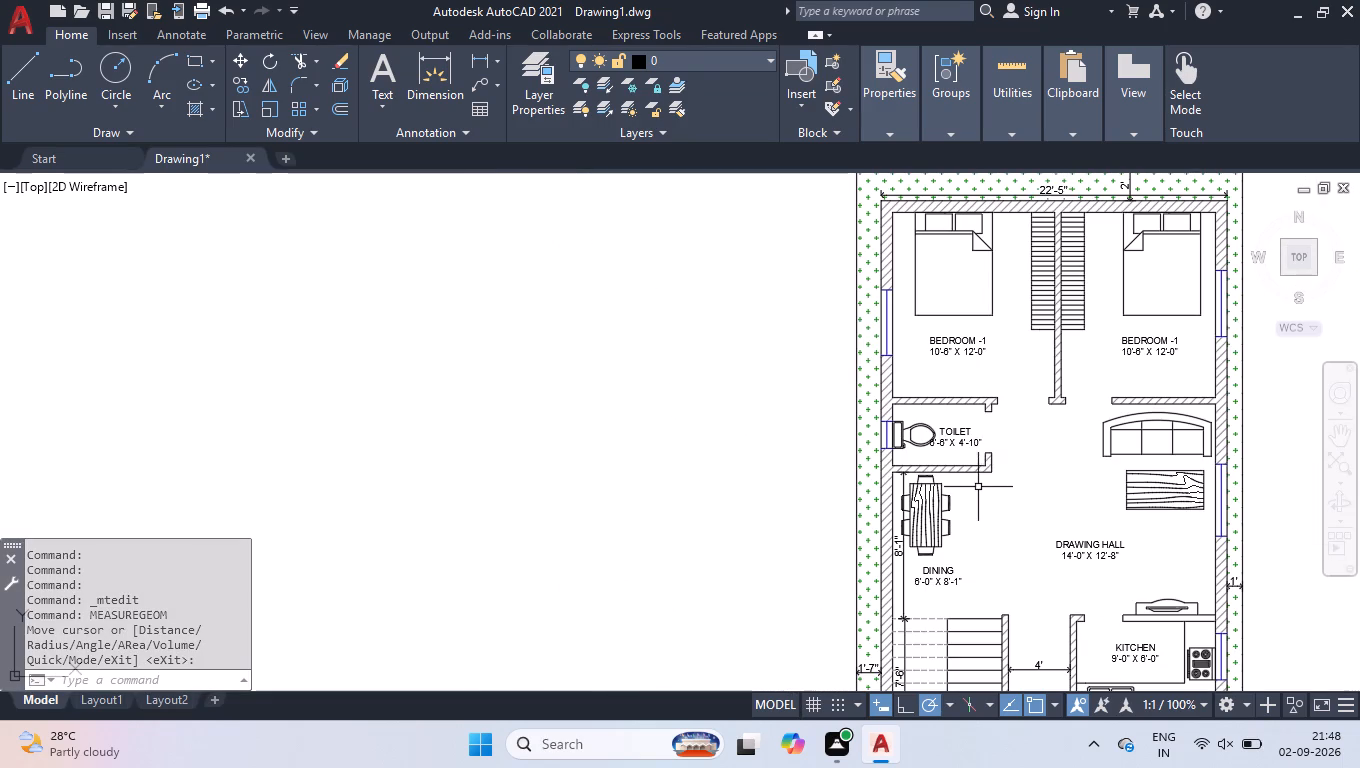
scroll(981, 454, "down", 1)
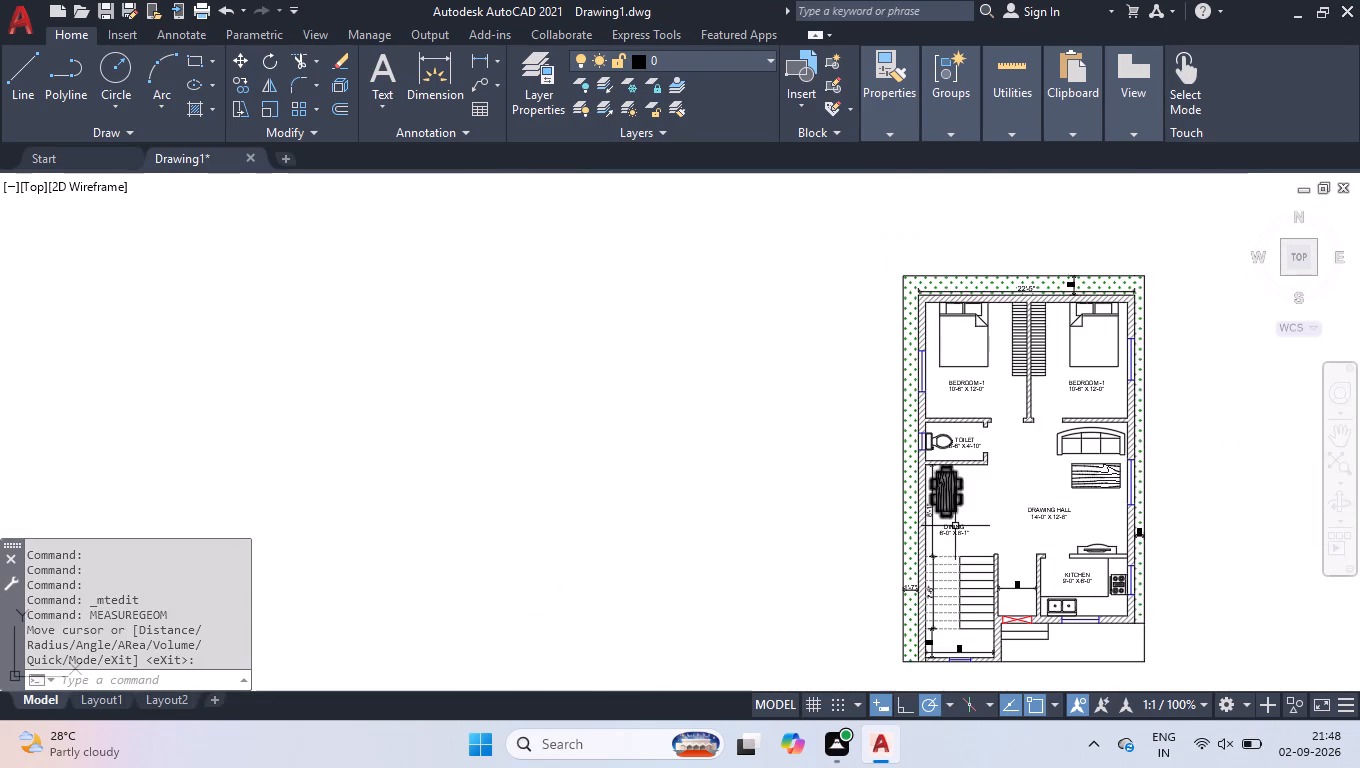
scroll(958, 525, "up", 3)
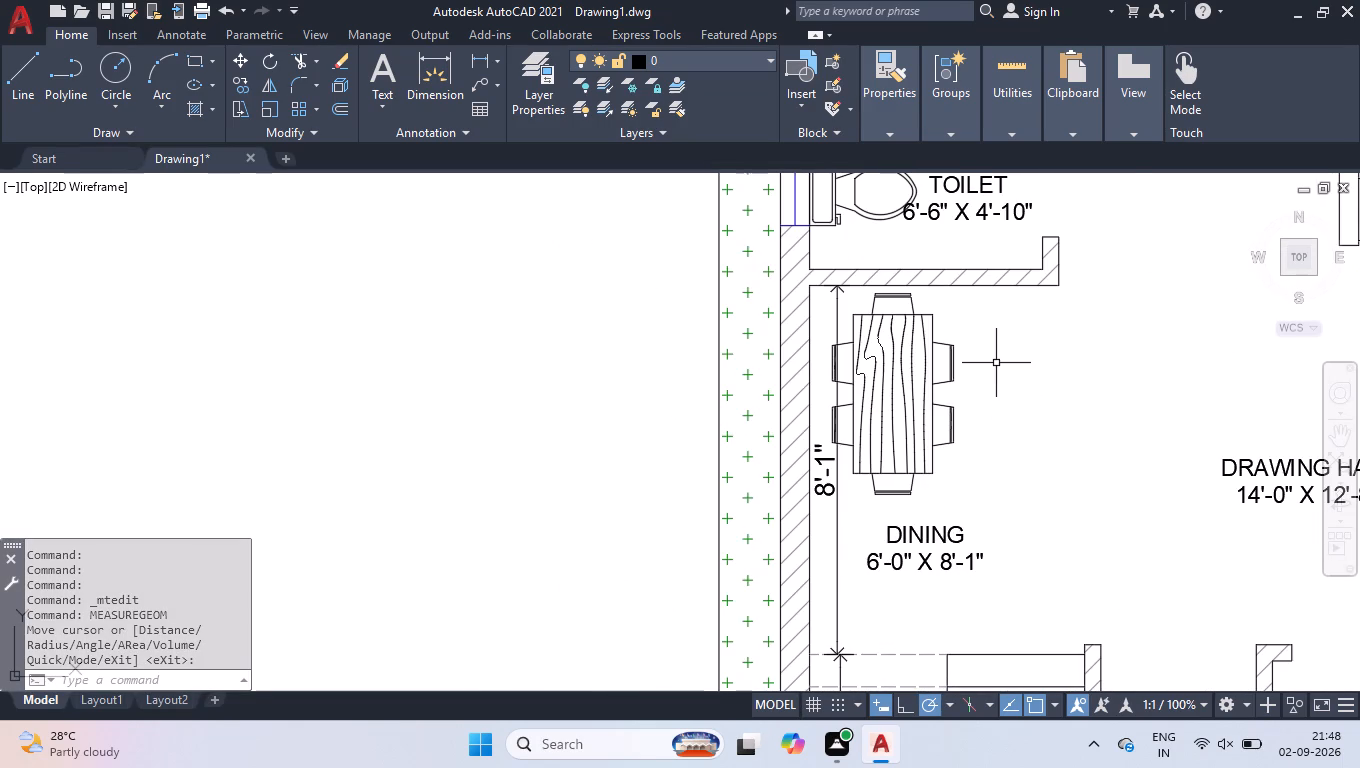
scroll(996, 362, "down", 2)
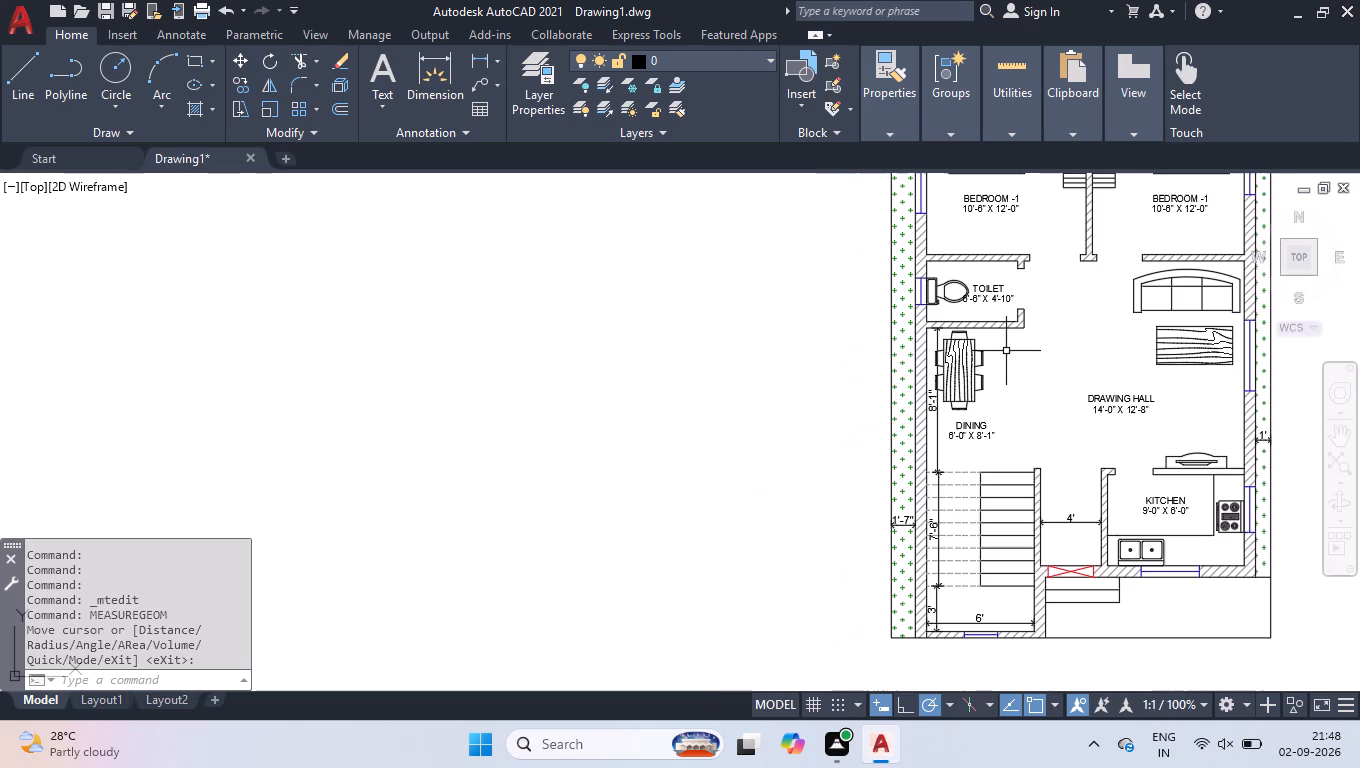
scroll(990, 350, "down", 1)
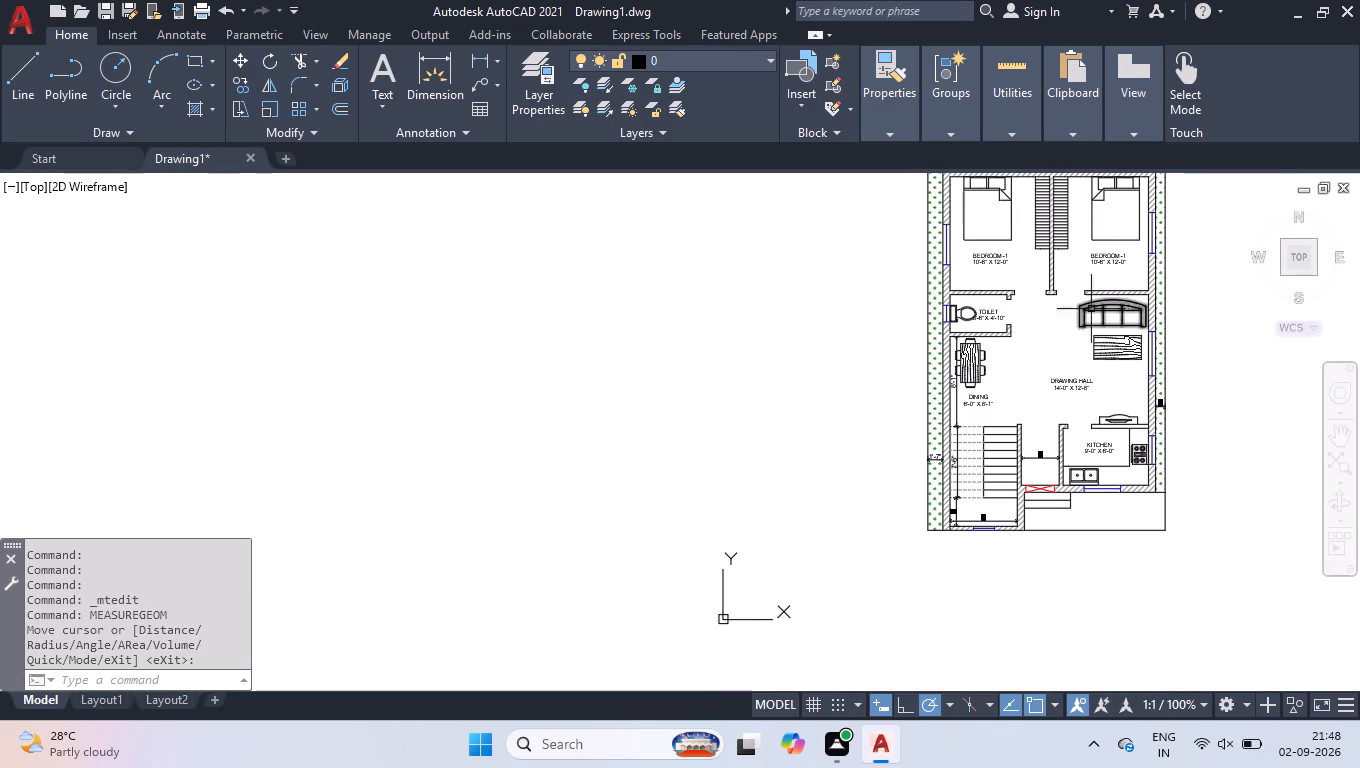
scroll(1138, 229, "up", 3)
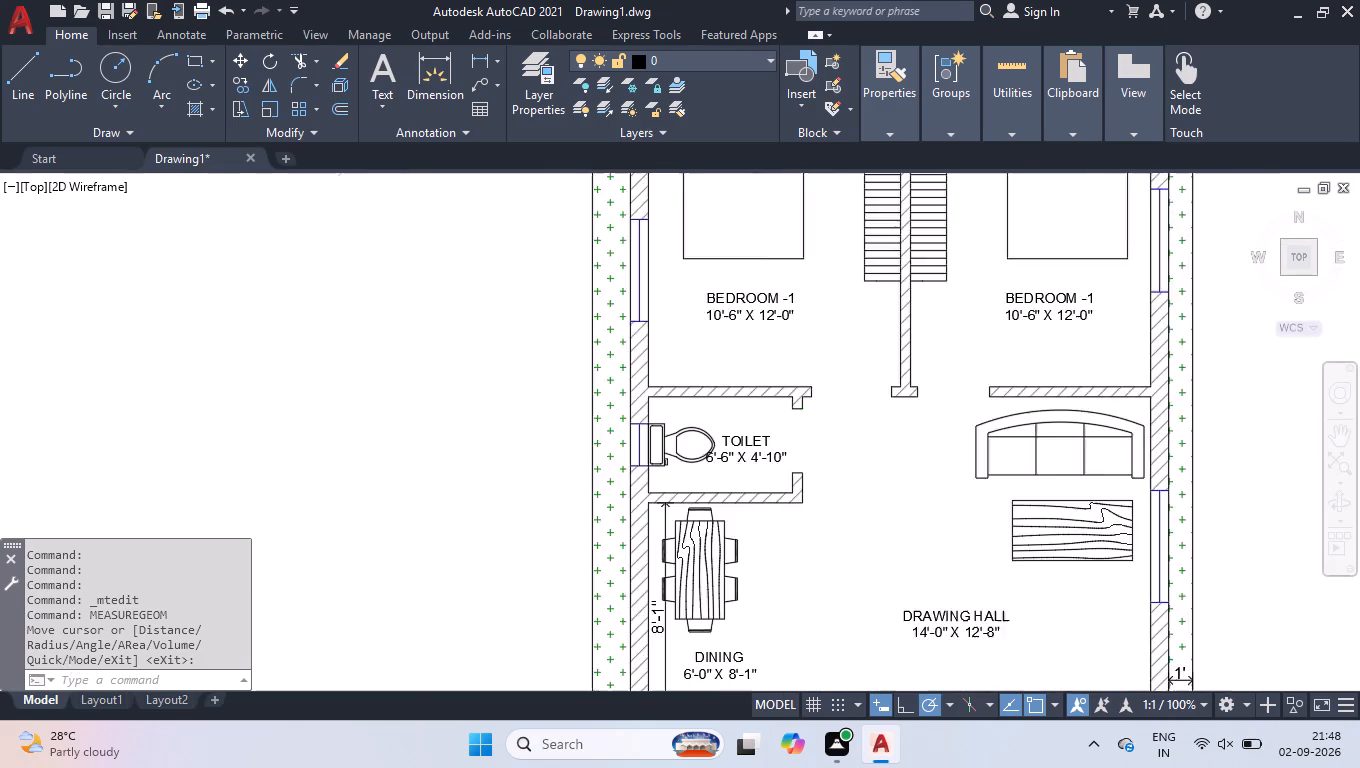
scroll(1138, 229, "up", 1)
double_click(956, 414)
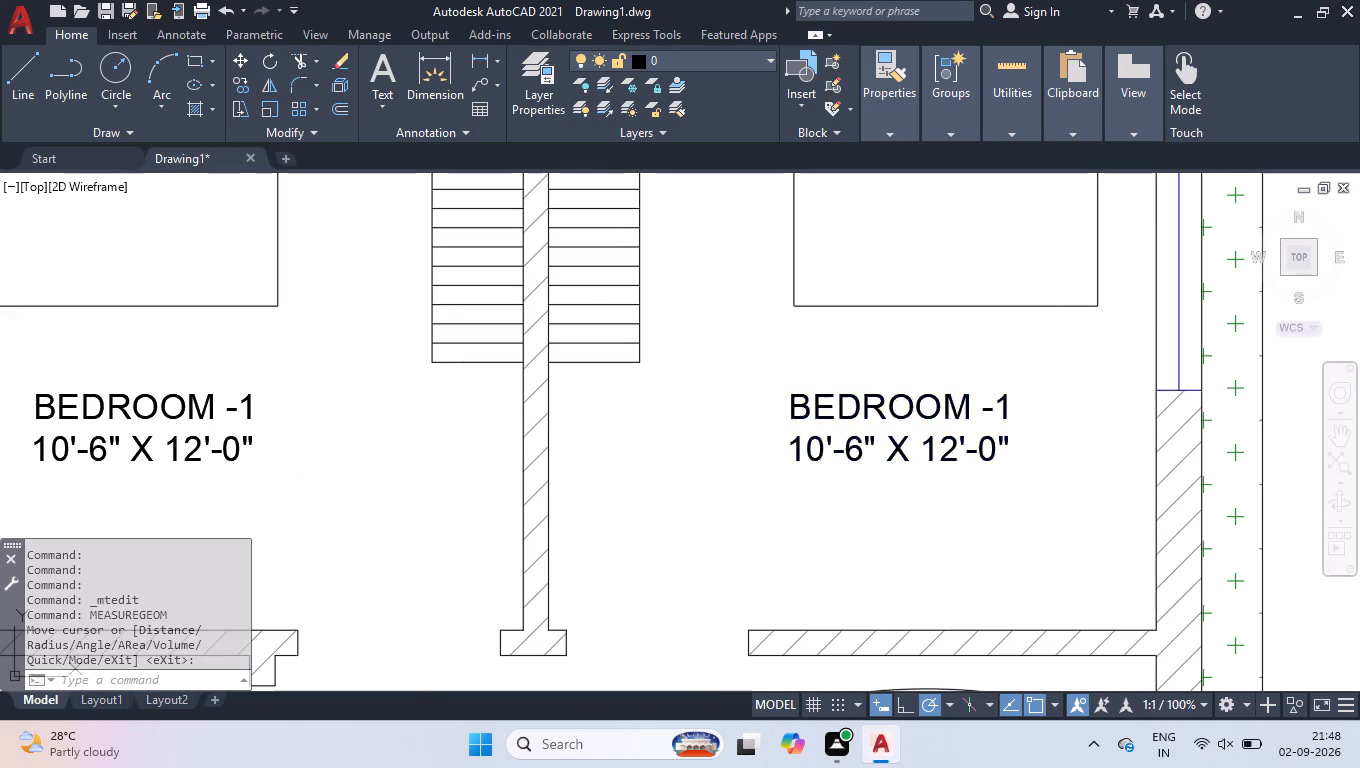
left_click(1014, 416)
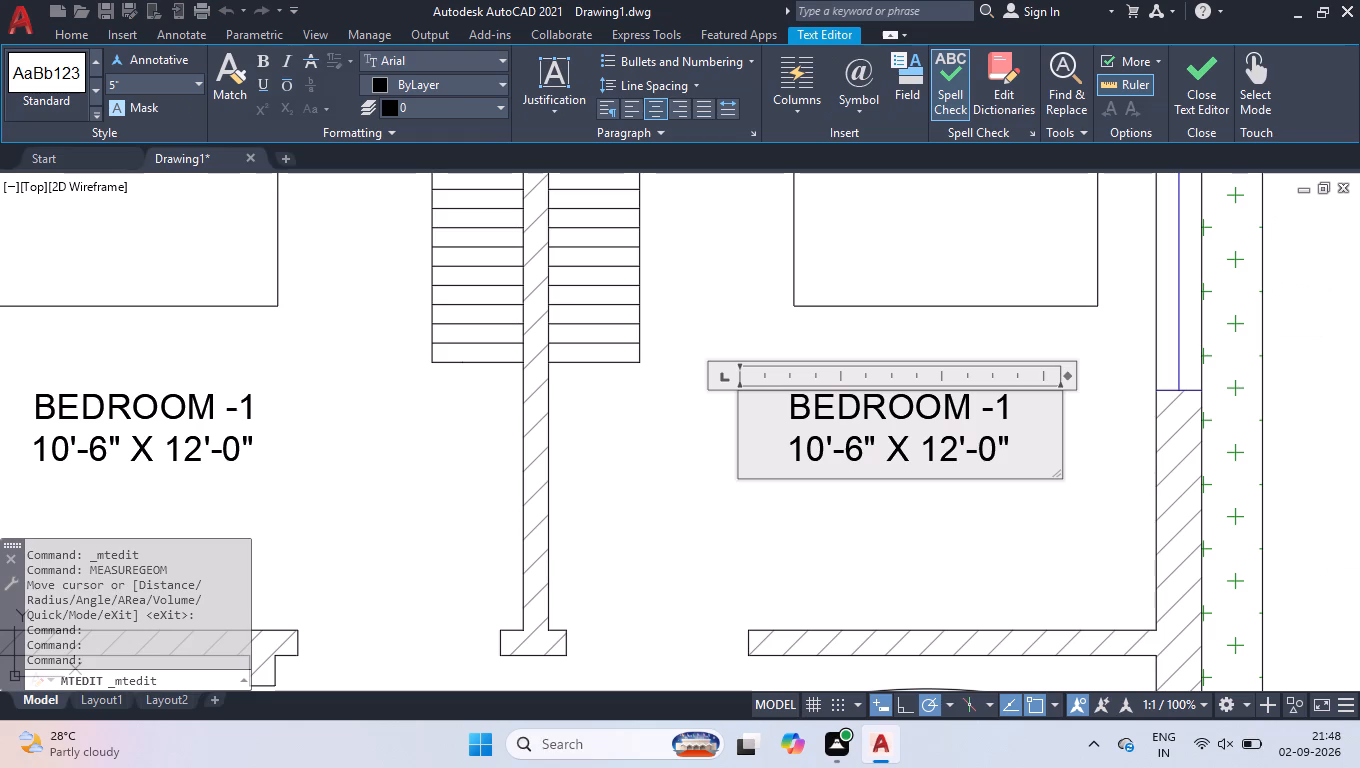
key("BackSpace")
key("2")
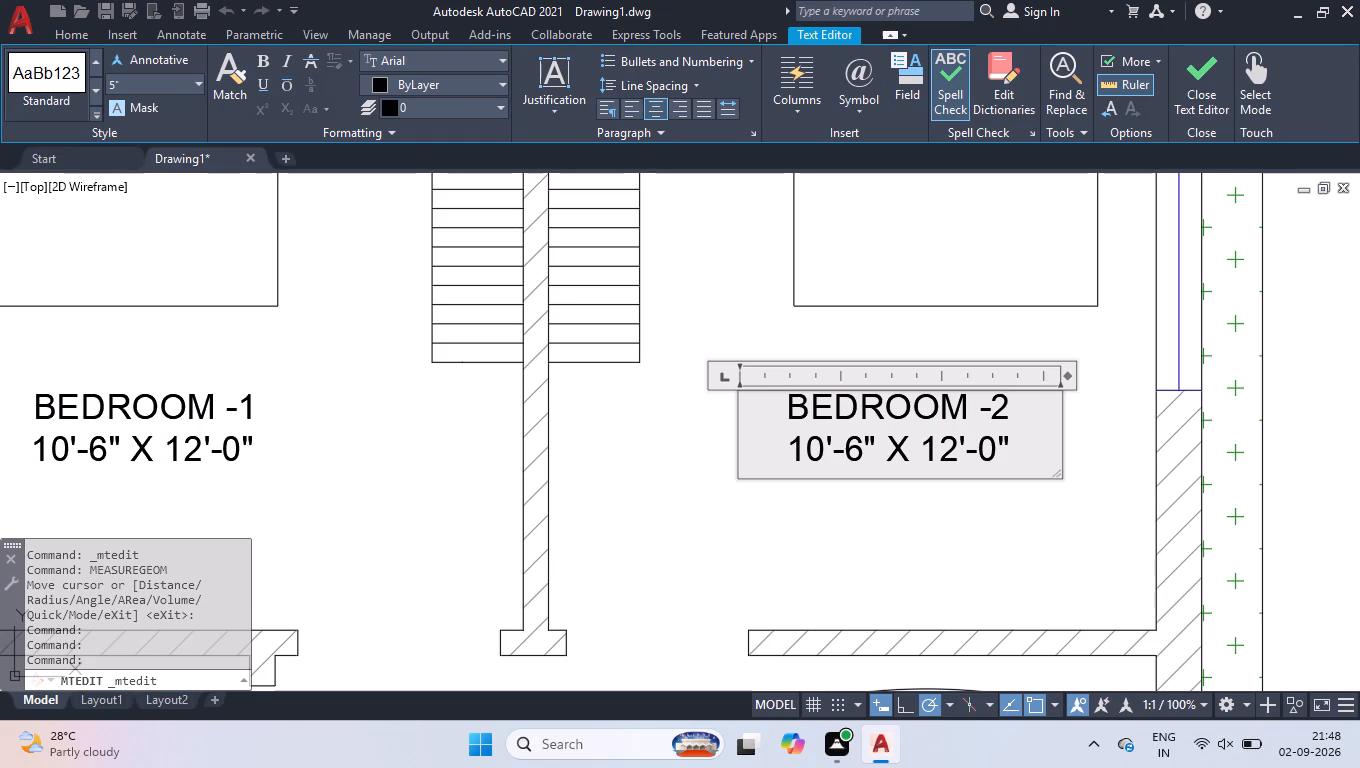
left_click(861, 453)
key("0")
left_click(419, 461)
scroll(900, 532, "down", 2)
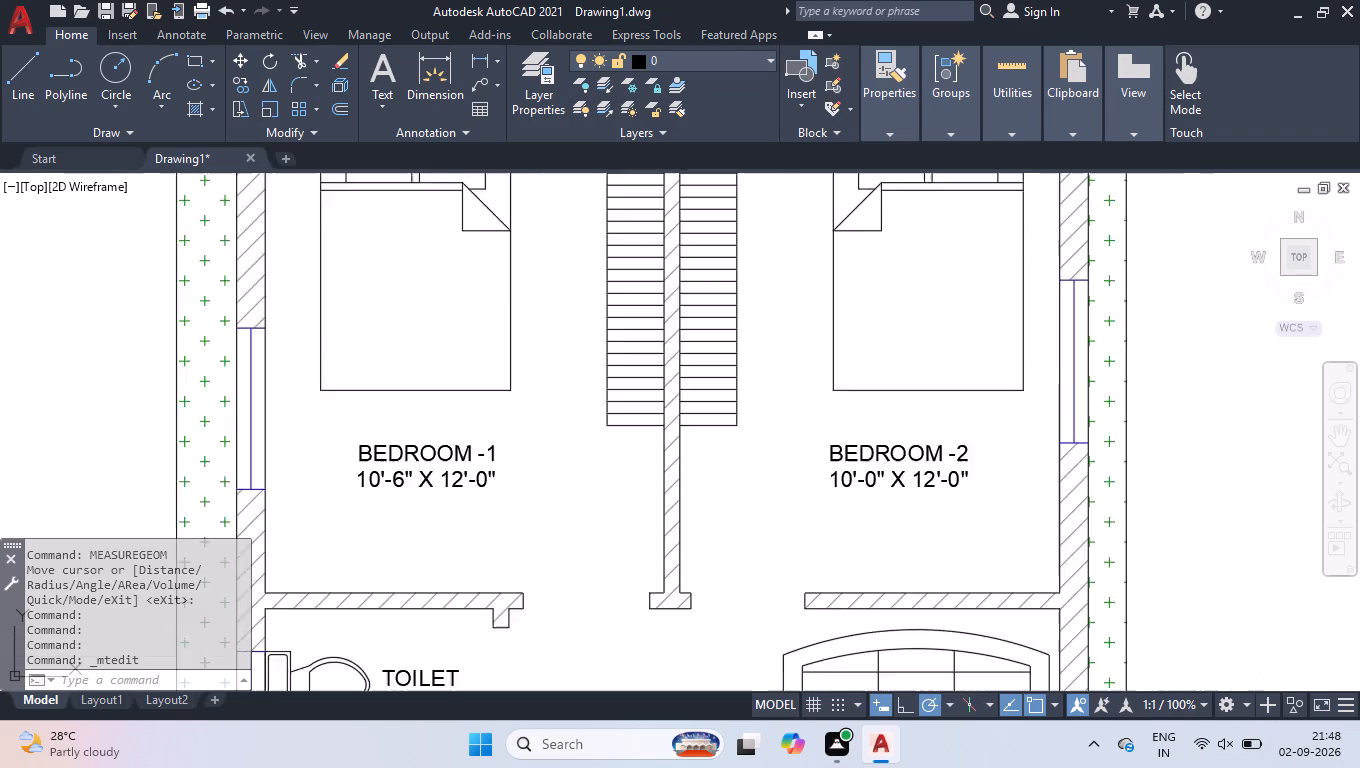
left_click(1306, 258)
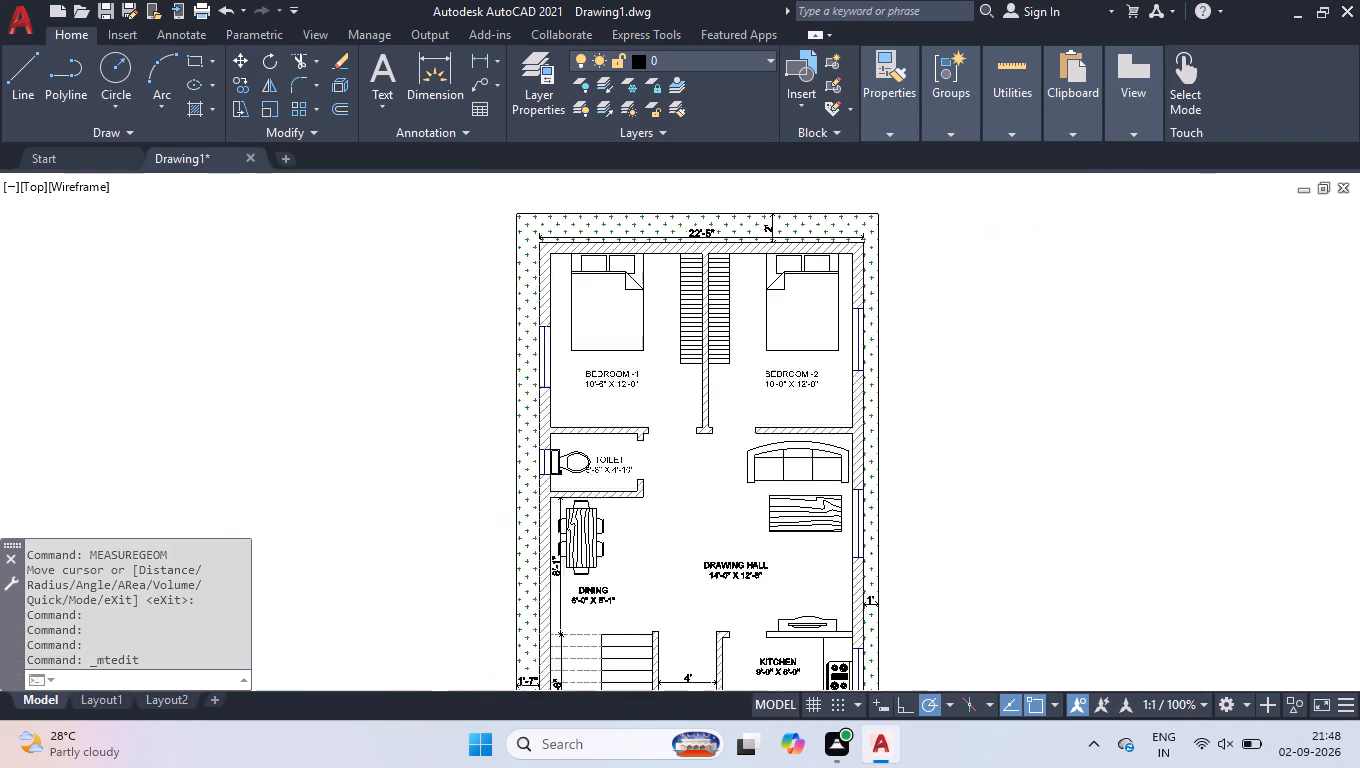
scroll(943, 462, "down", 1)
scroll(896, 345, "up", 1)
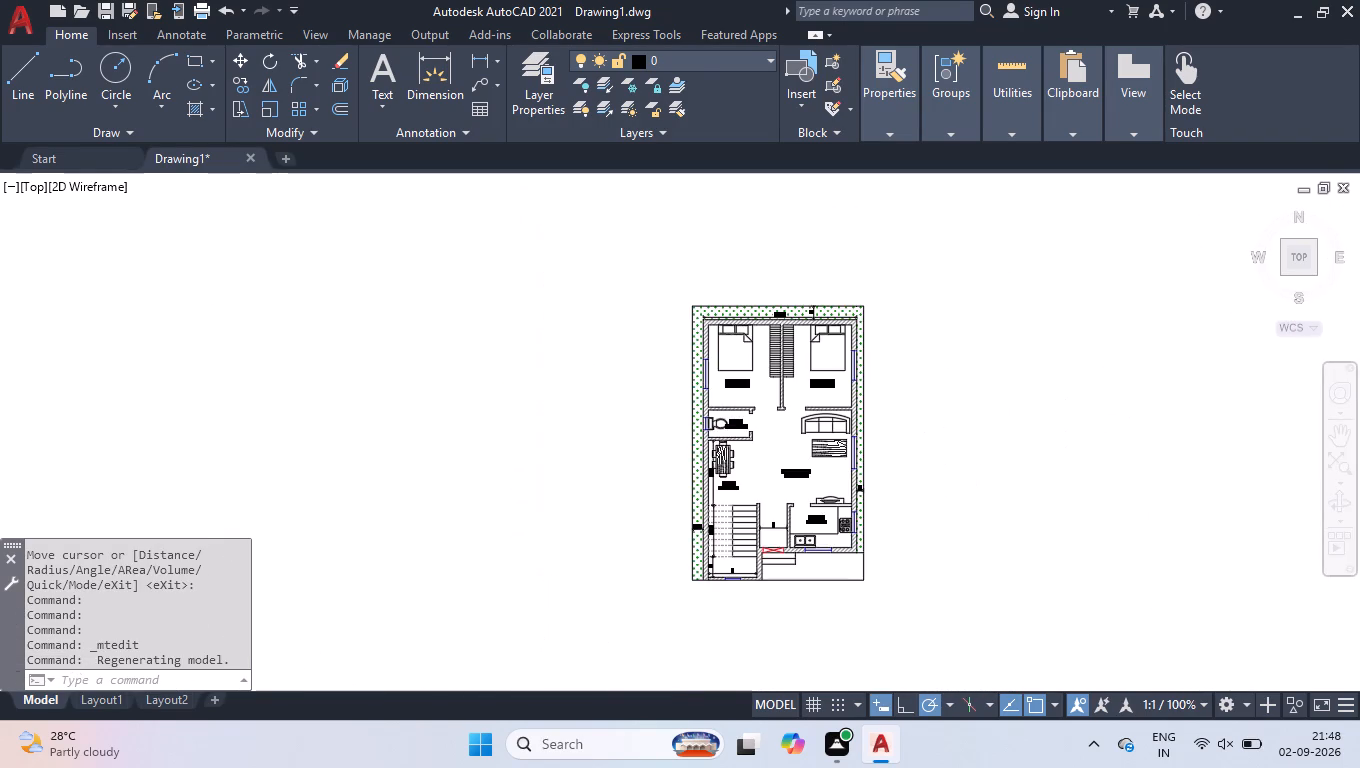
Add a linear dimension across the plot's full width, placed just outside the boundary behind the bedrooms.
scroll(771, 241, "up", 1)
type("DLI")
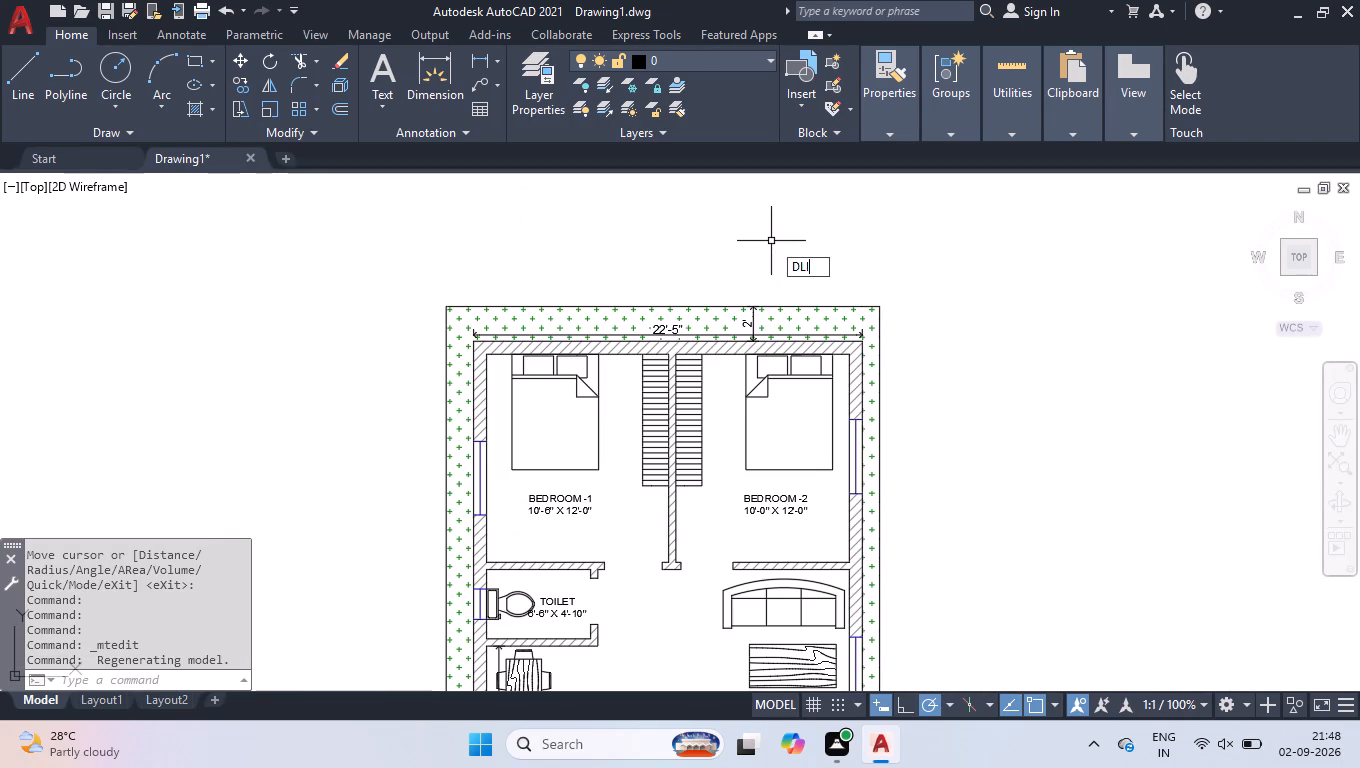
key("Return")
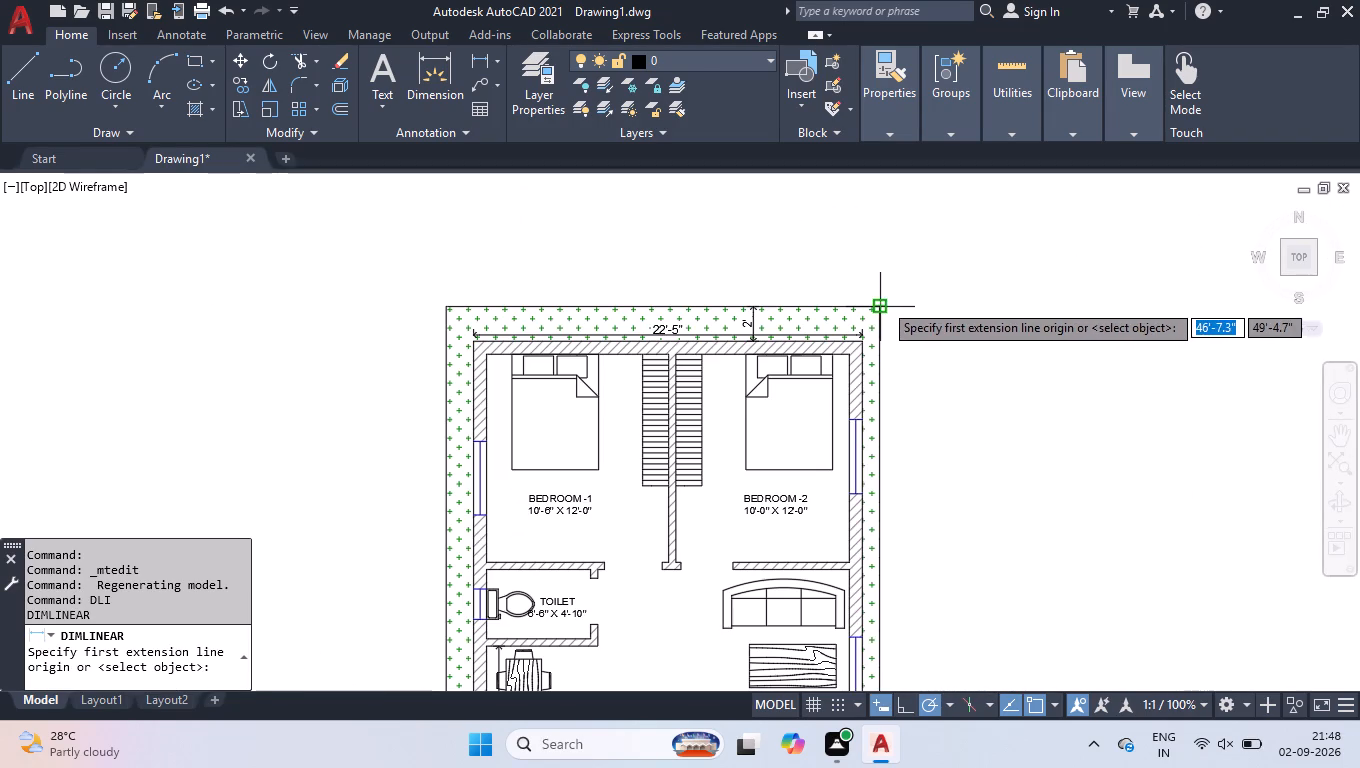
left_click(883, 302)
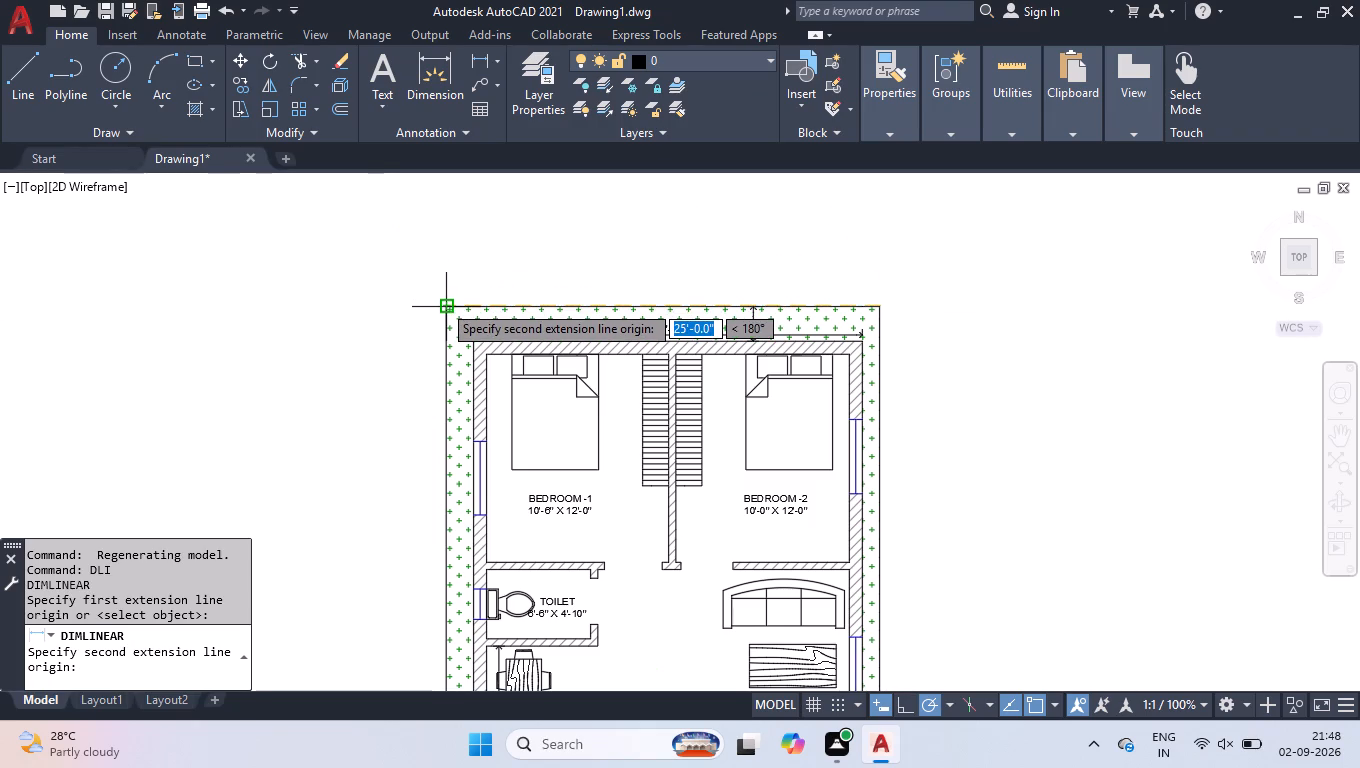
left_click(442, 303)
left_click(465, 284)
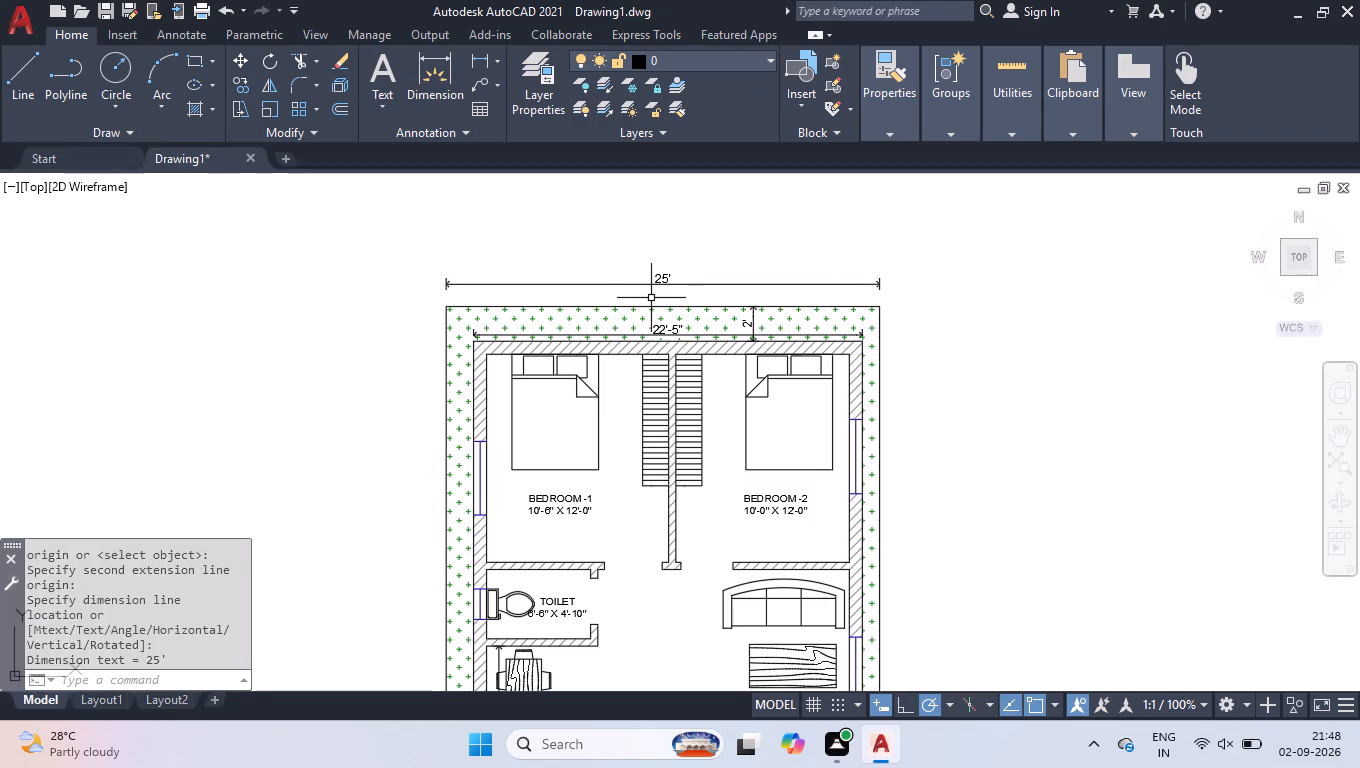
With Ortho on, add a vertical linear dimension along the plot's full length, just outside the boundary on the toilet and staircase side.
scroll(699, 287, "down", 2)
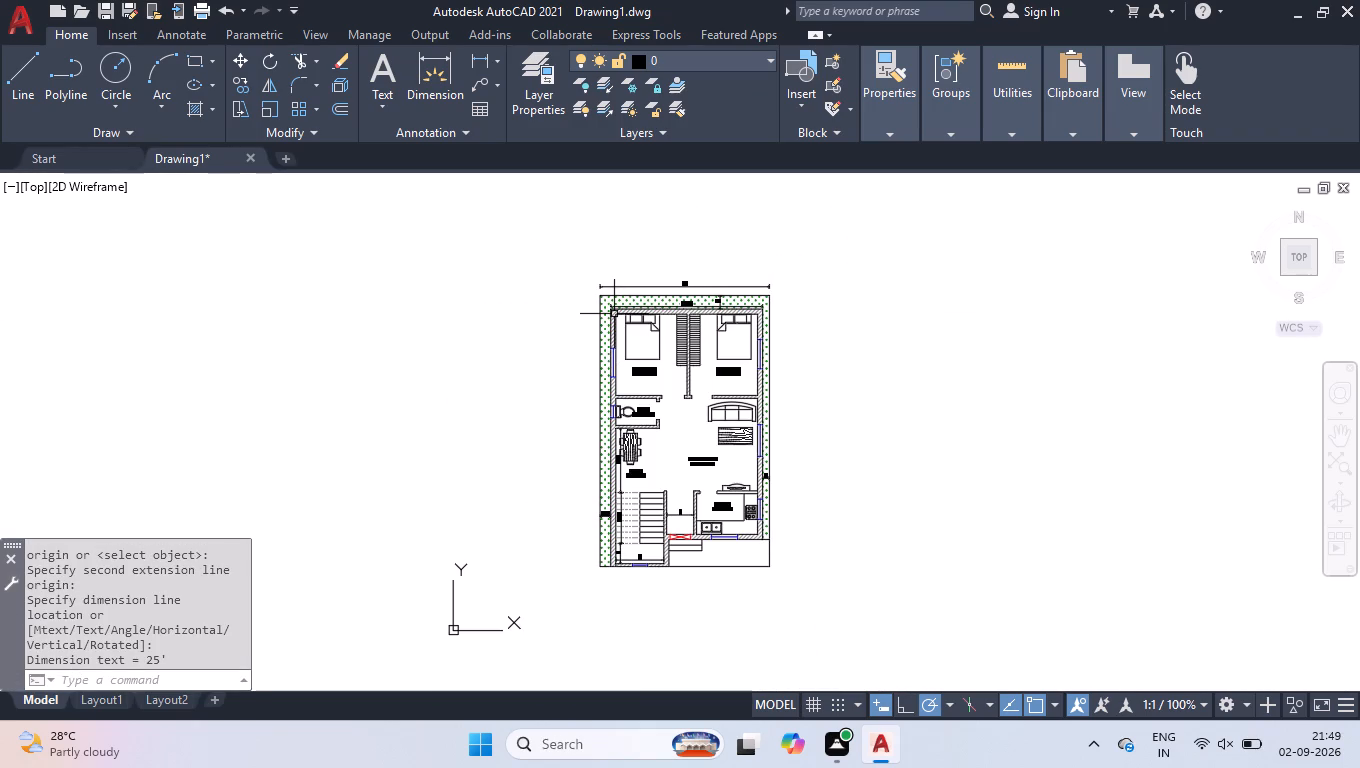
key("space")
scroll(572, 272, "up", 2)
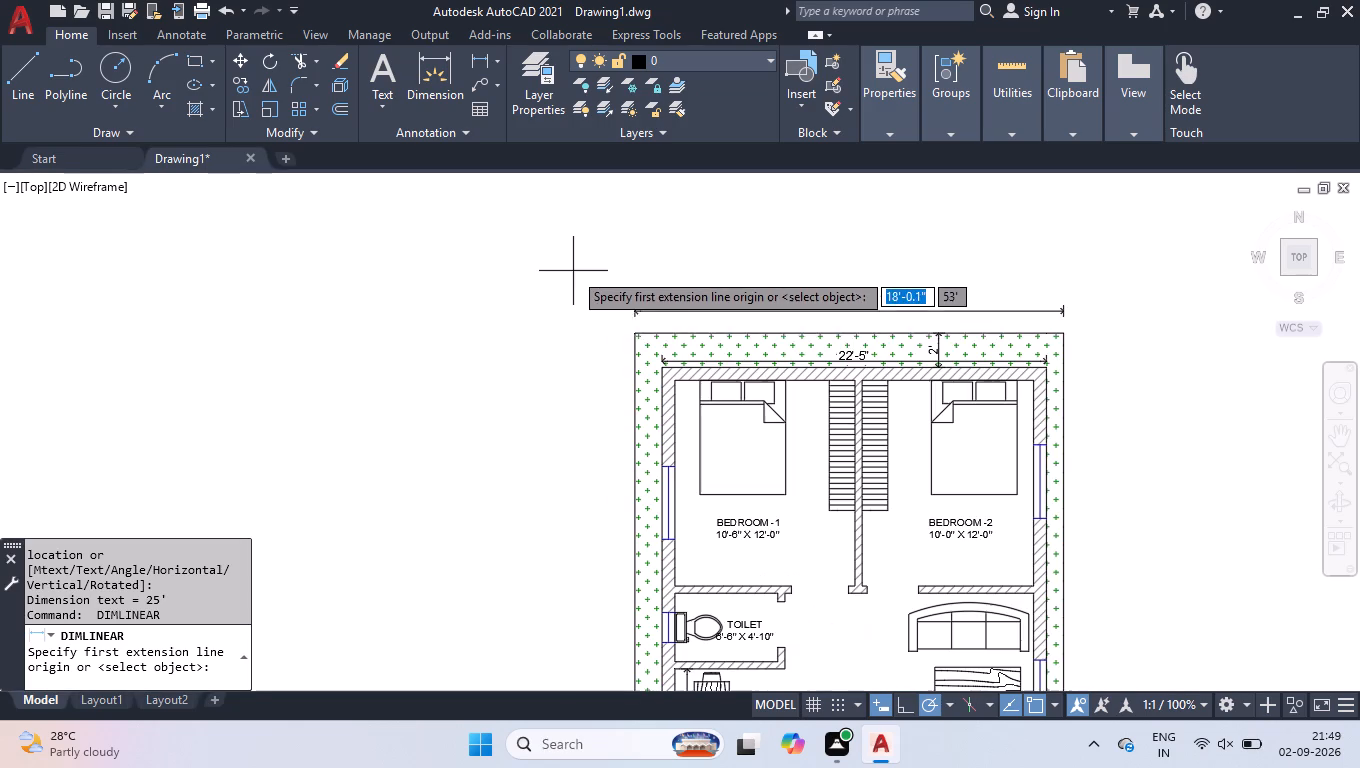
left_click(634, 331)
left_click(907, 704)
scroll(630, 455, "down", 1)
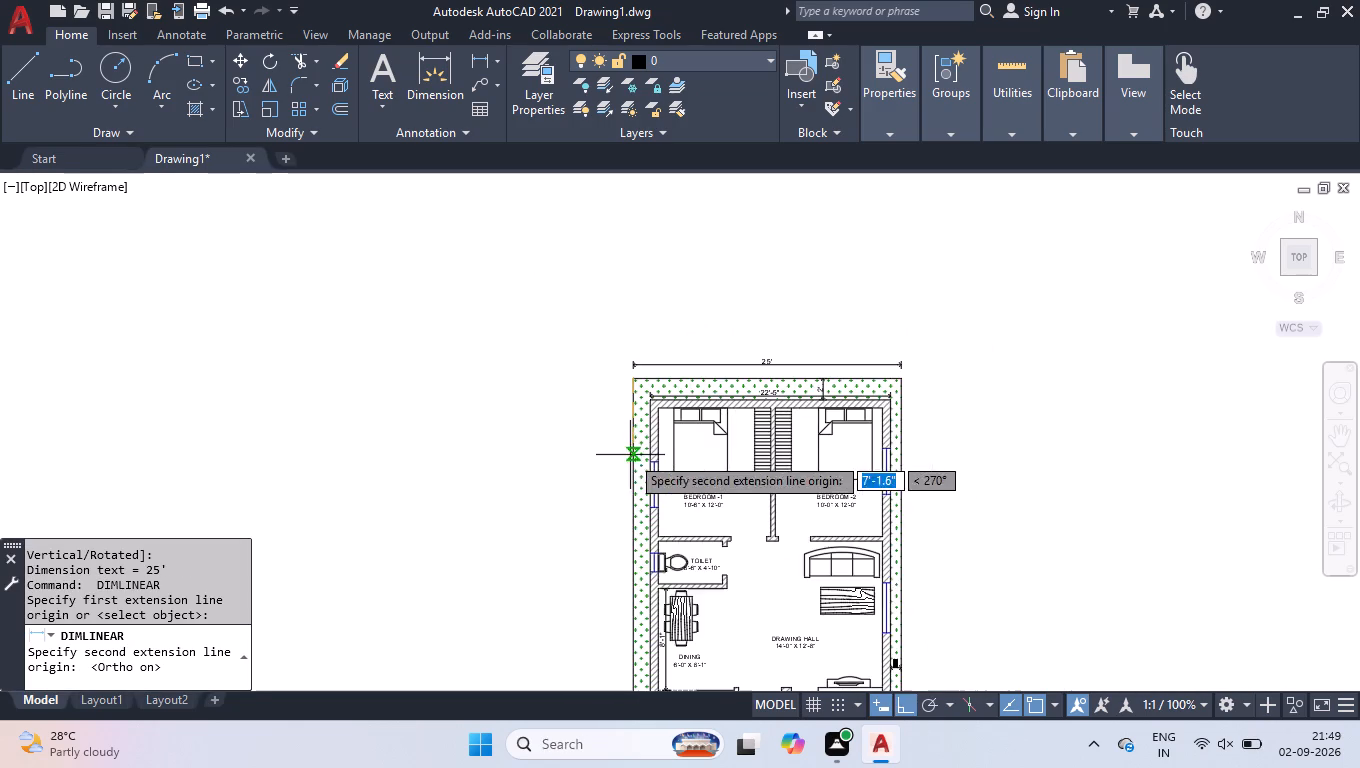
scroll(682, 464, "down", 2)
scroll(649, 605, "up", 3)
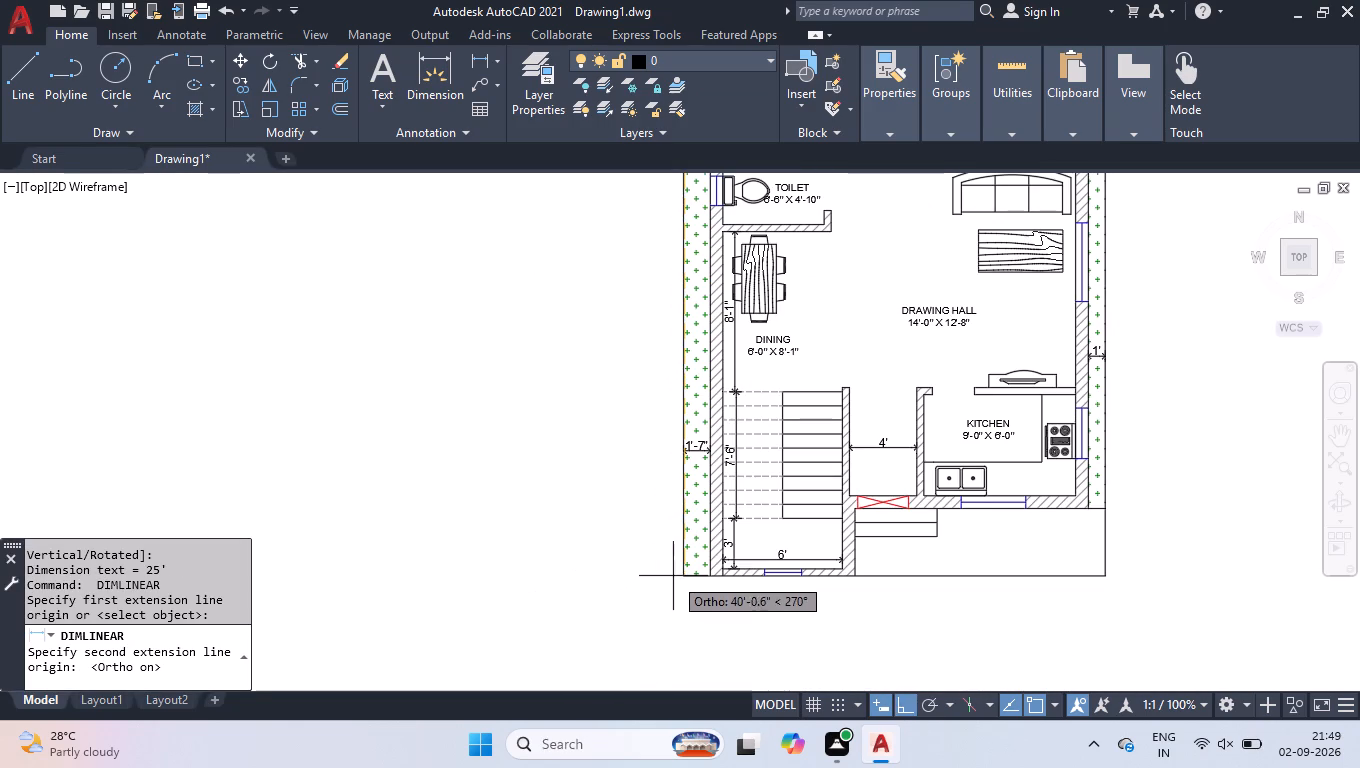
left_click(684, 578)
left_click(660, 558)
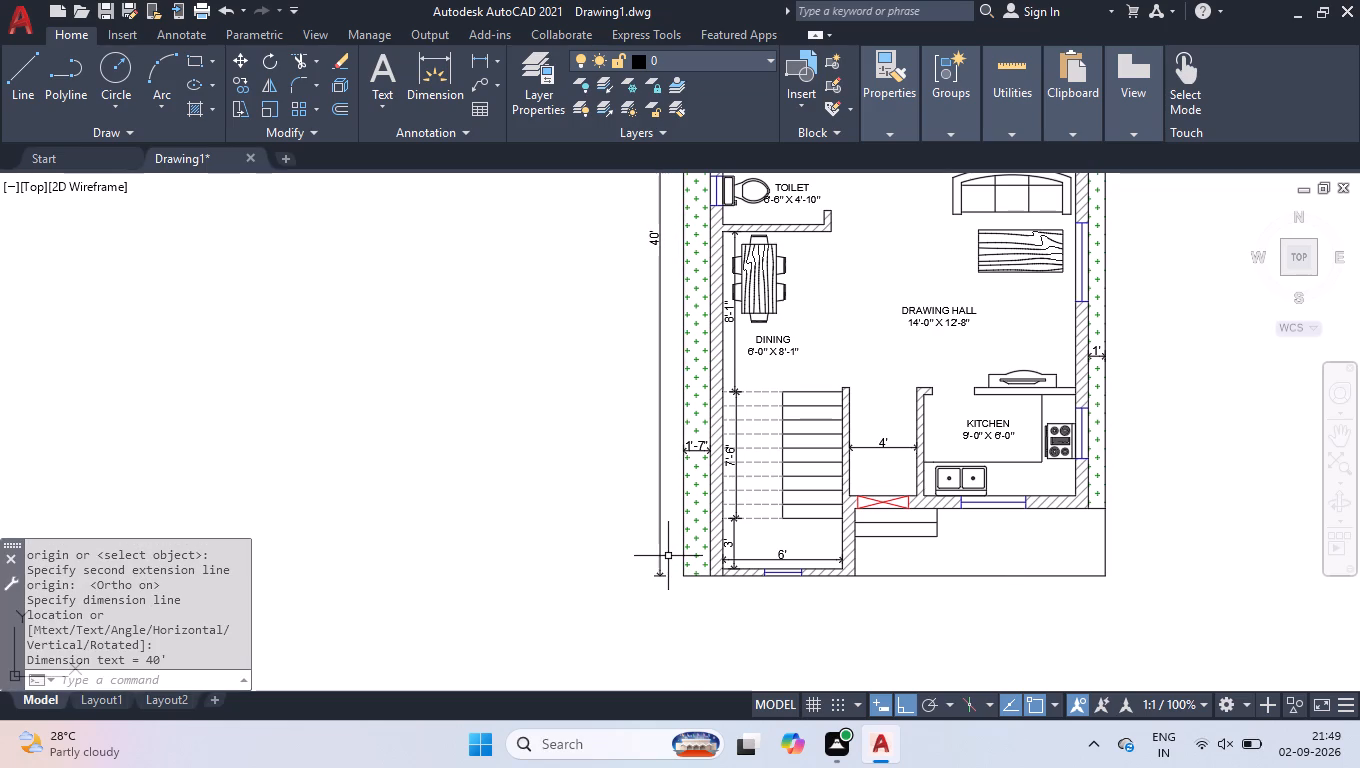
Add a vertical linear dimension outside the kitchen-side boundary, from the rear plot corner to the front end of the planted strip.
scroll(668, 554, "down", 1)
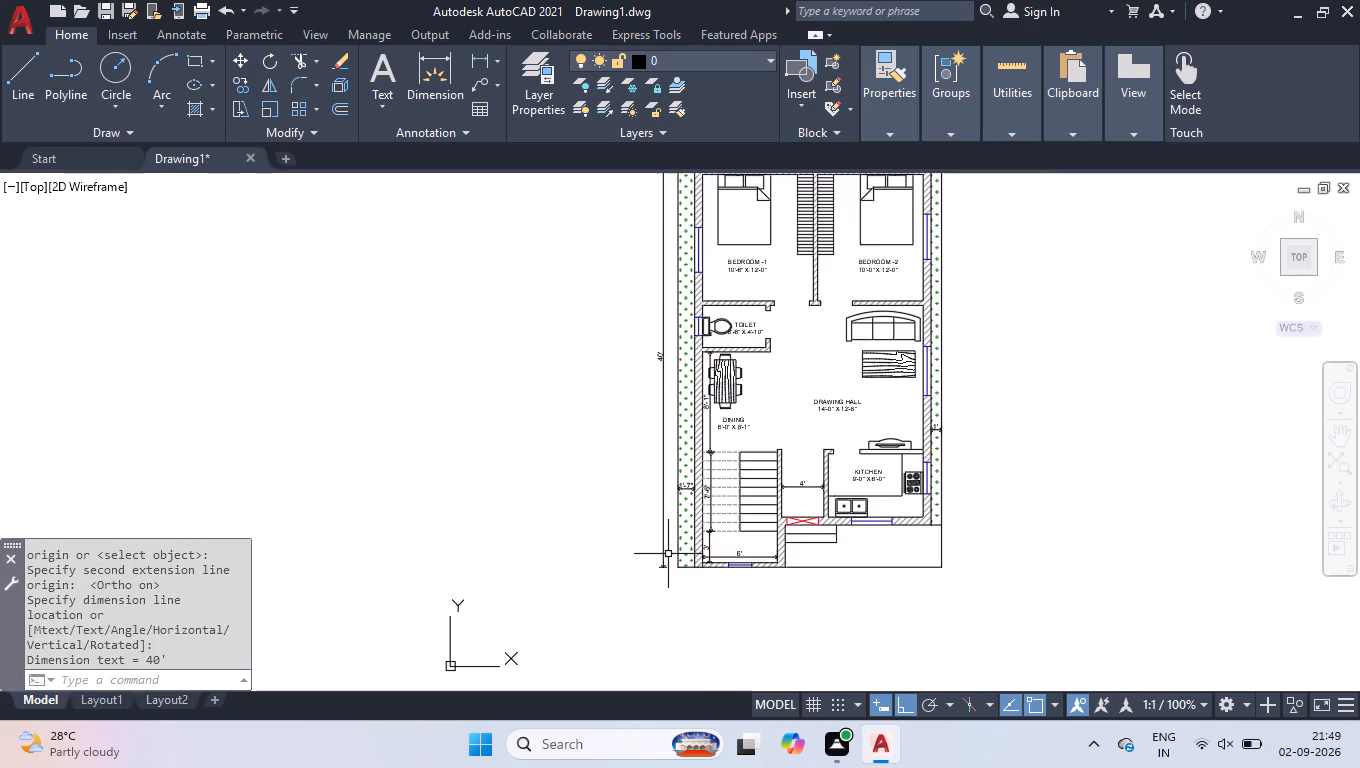
scroll(672, 561, "down", 1)
scroll(850, 302, "up", 2)
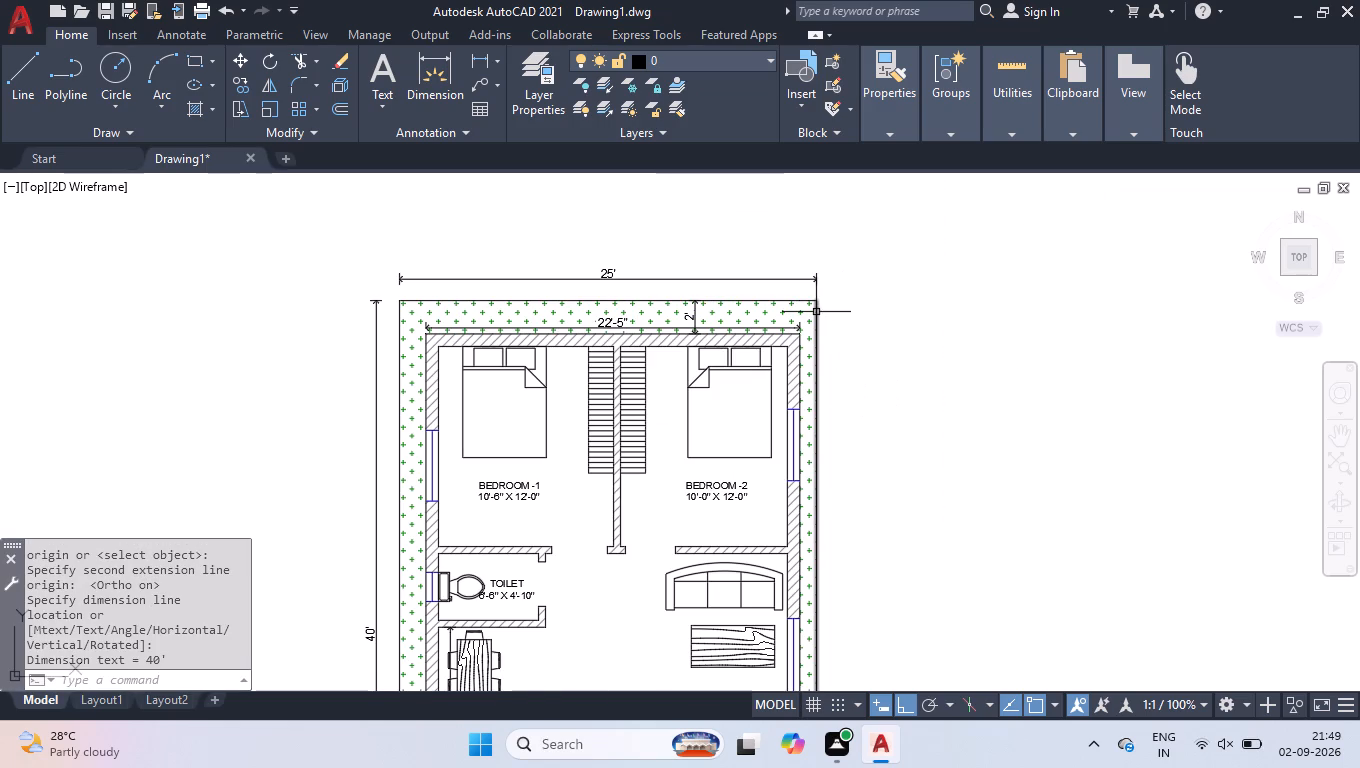
key("space")
left_click(816, 295)
scroll(880, 396, "down", 3)
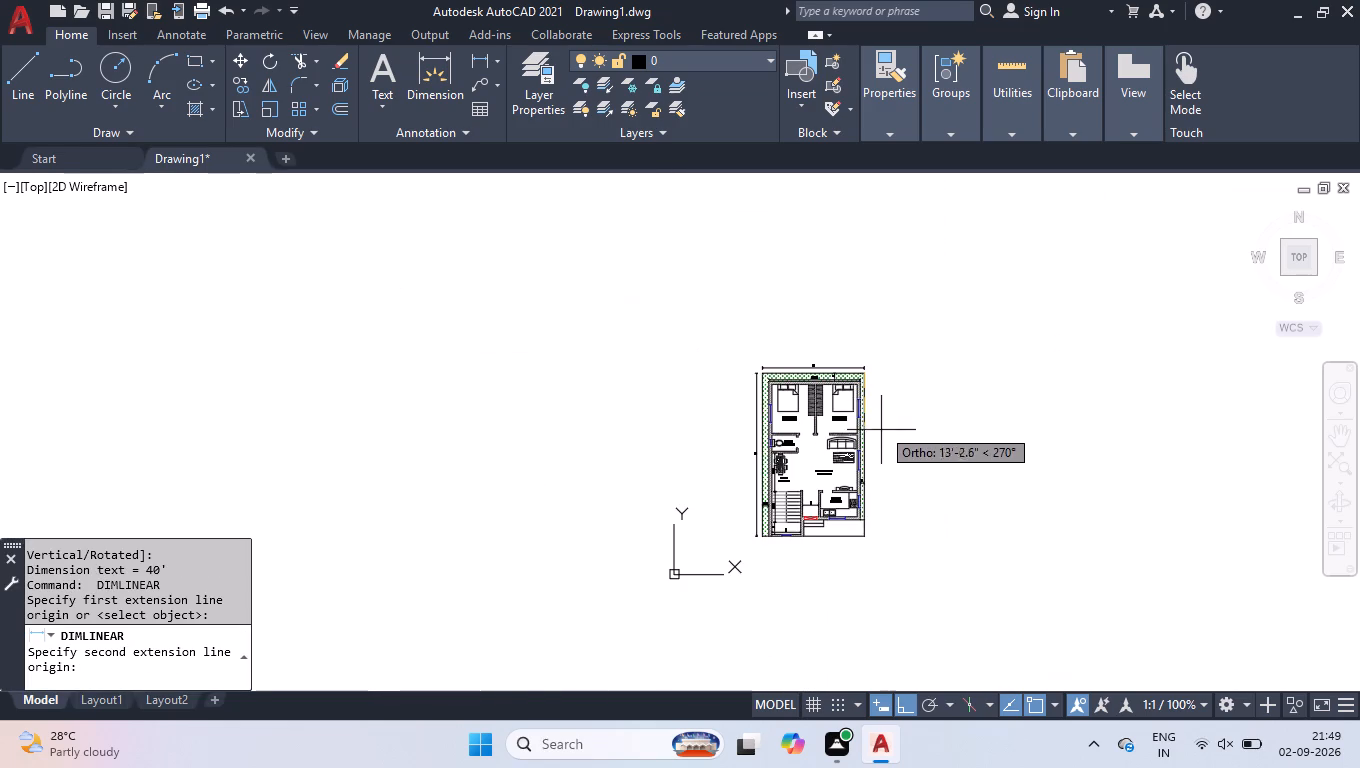
scroll(863, 530, "up", 4)
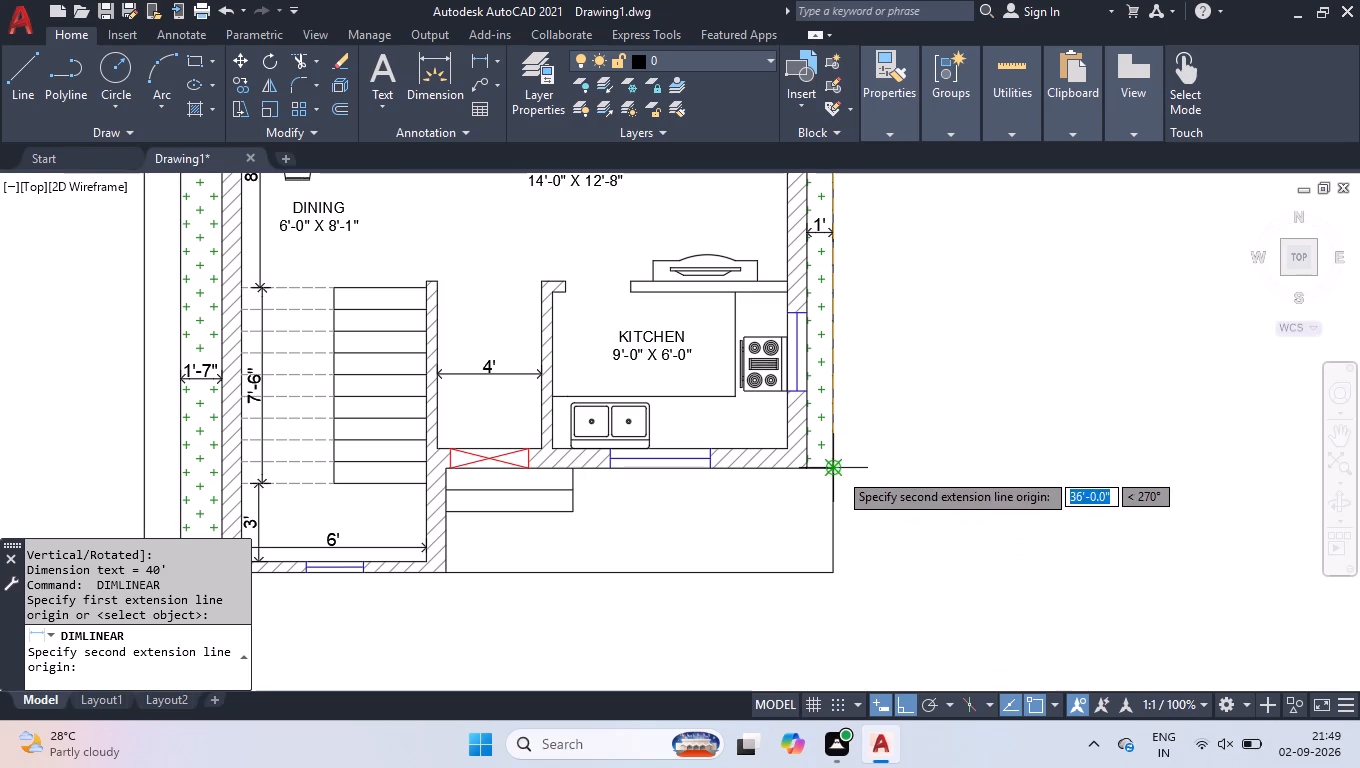
left_click(838, 471)
left_click(871, 475)
Fit the whole dimensioned plan in the Top view and reduce the command window to its single input line.
scroll(893, 533, "down", 2)
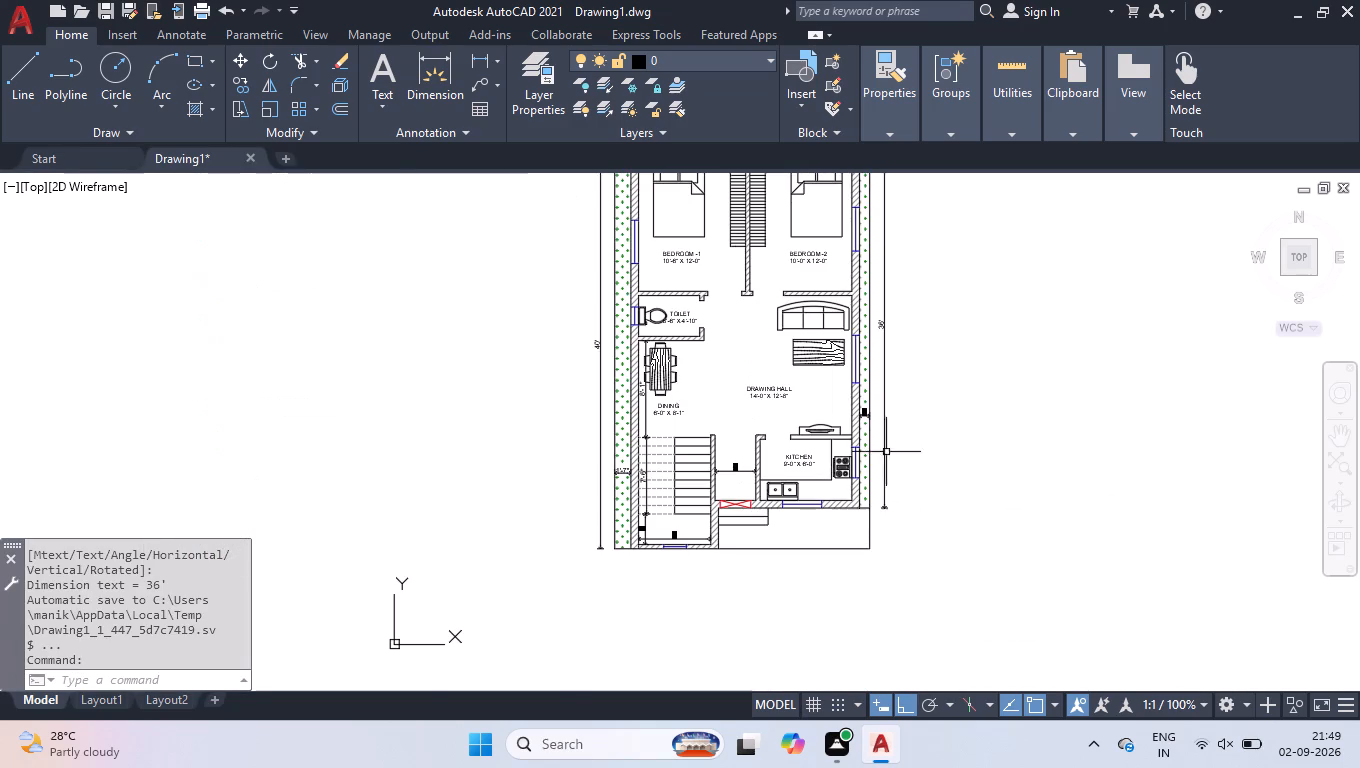
scroll(887, 295, "up", 3)
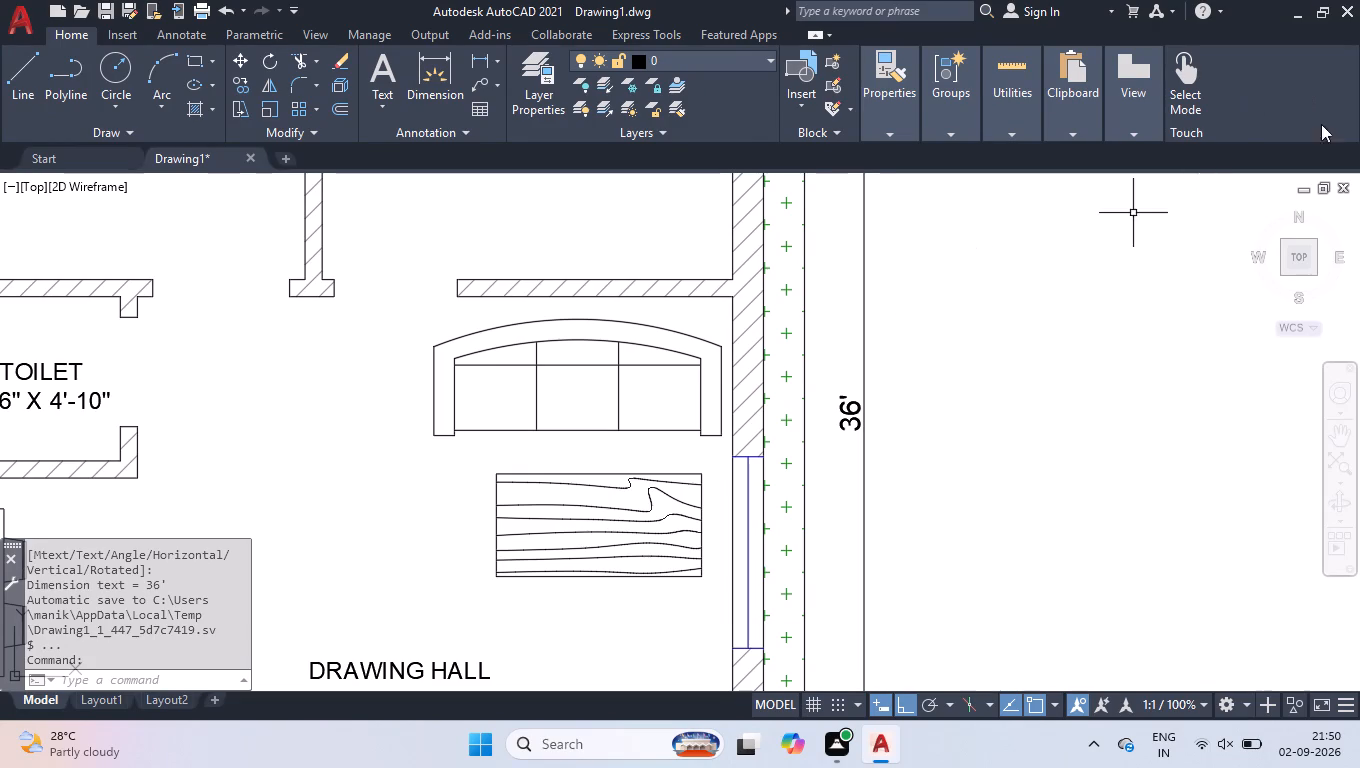
left_click(1299, 260)
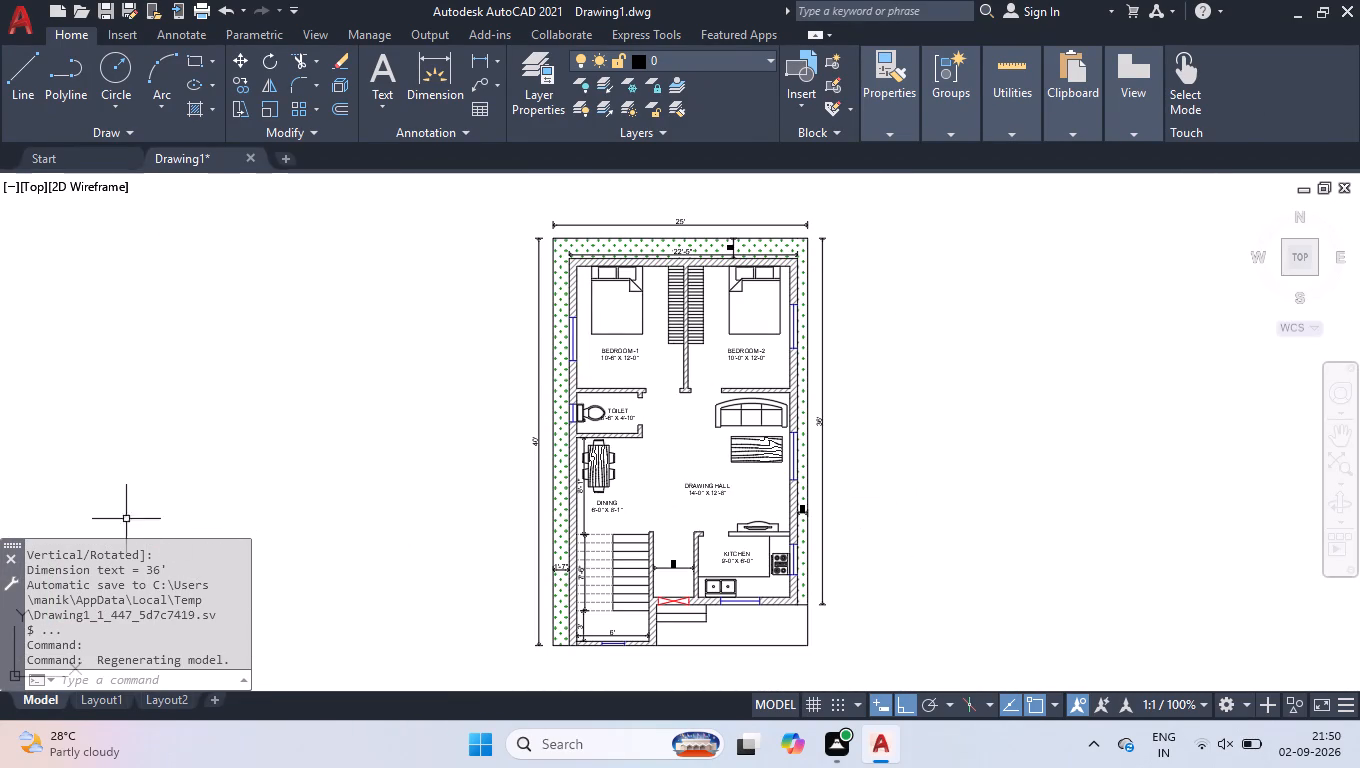
left_click_drag(132, 540, 139, 717)
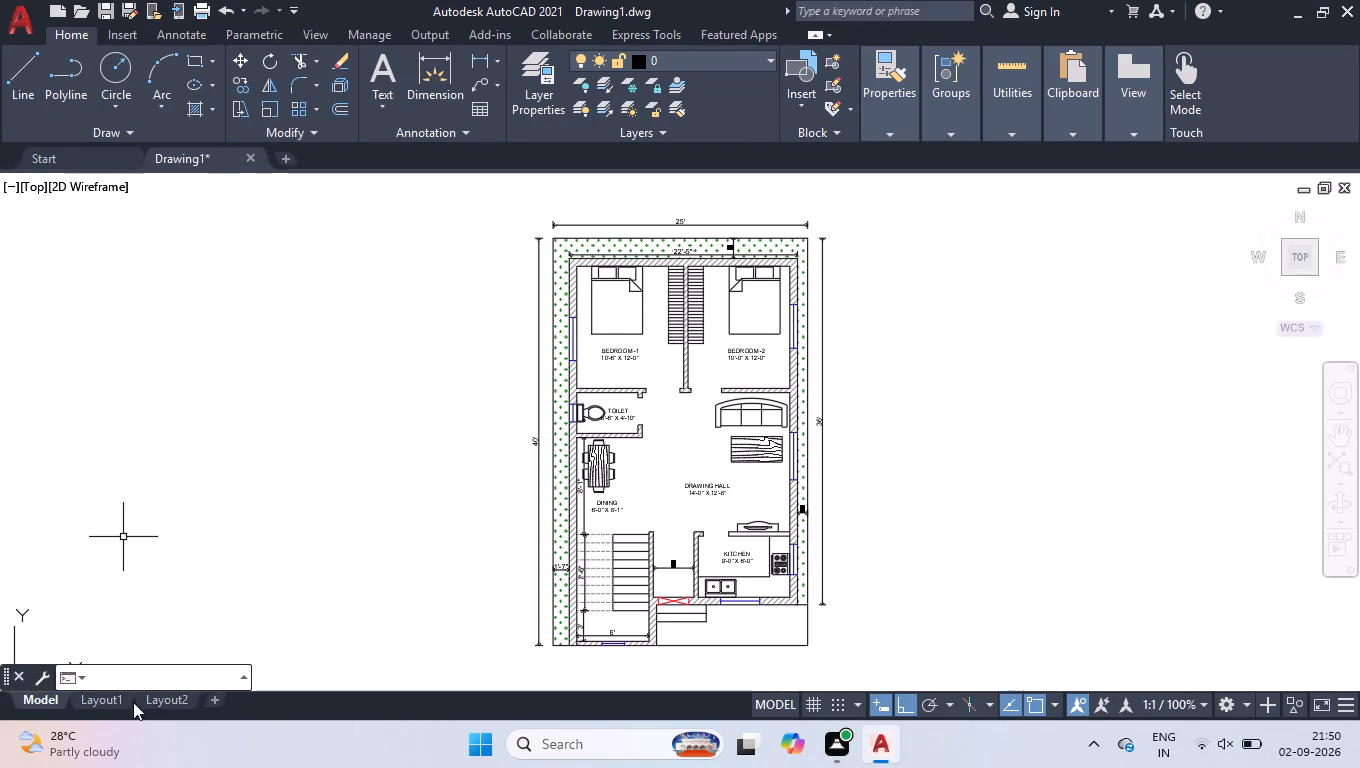
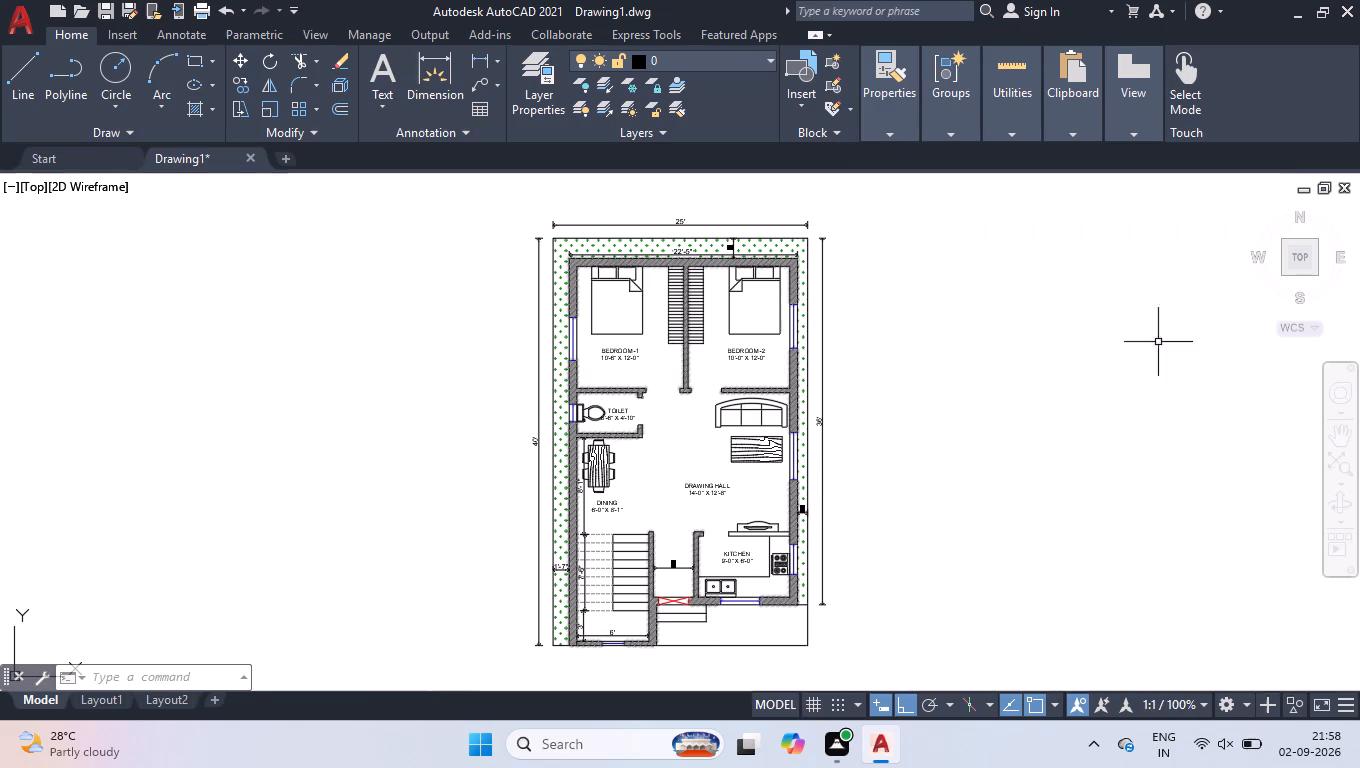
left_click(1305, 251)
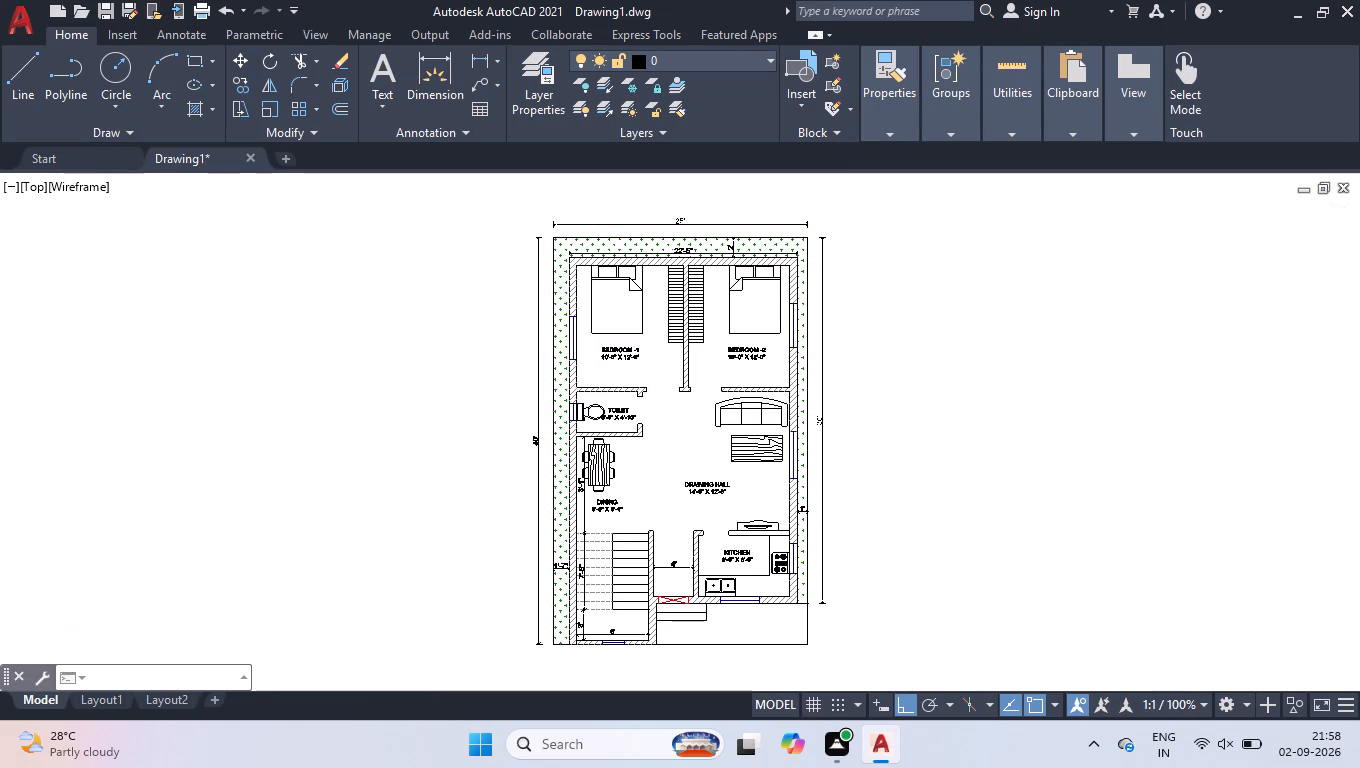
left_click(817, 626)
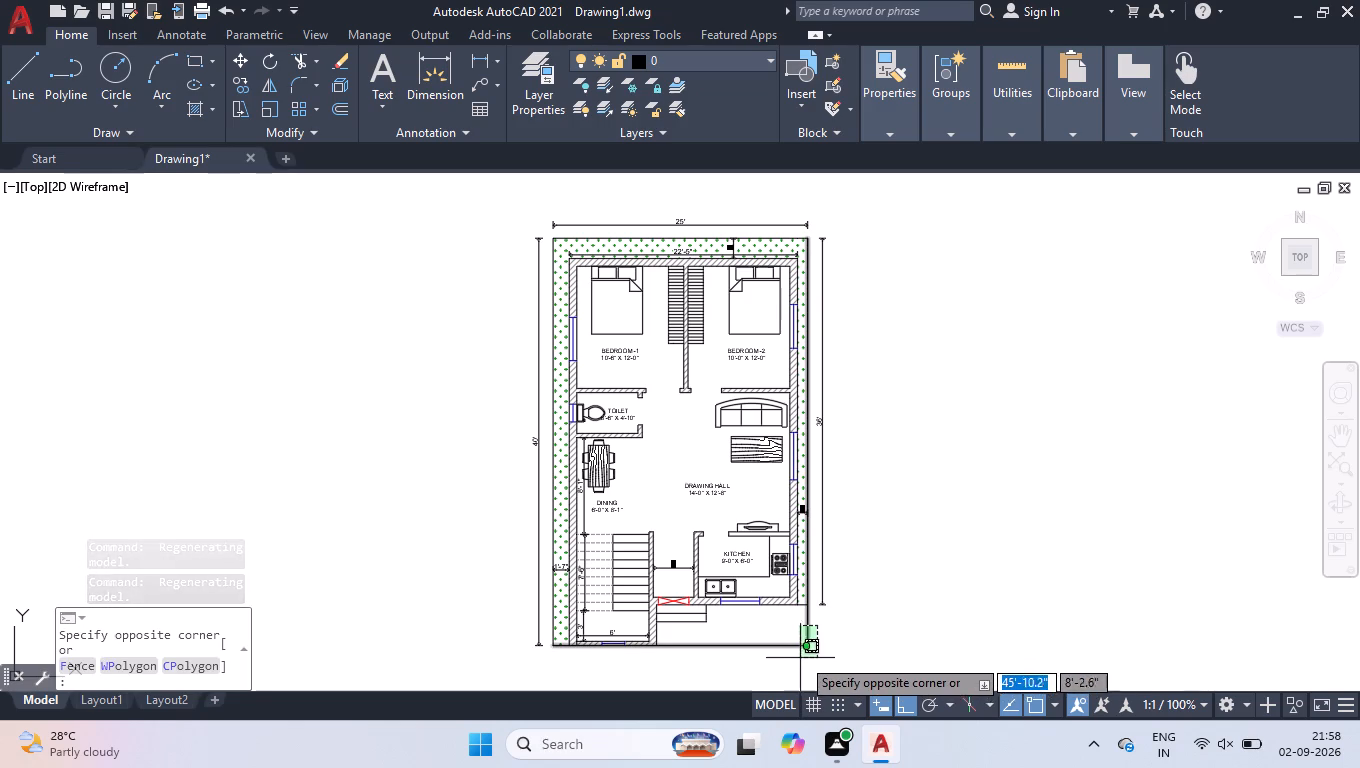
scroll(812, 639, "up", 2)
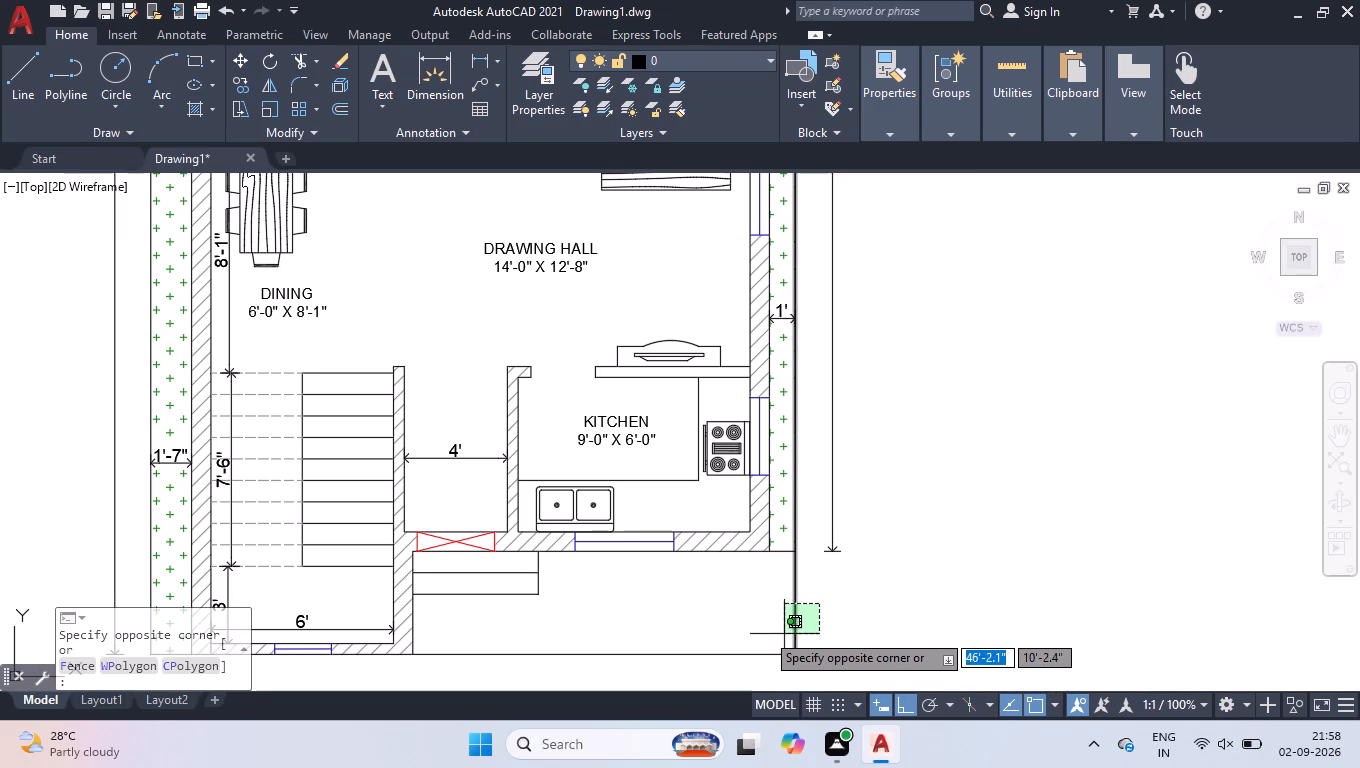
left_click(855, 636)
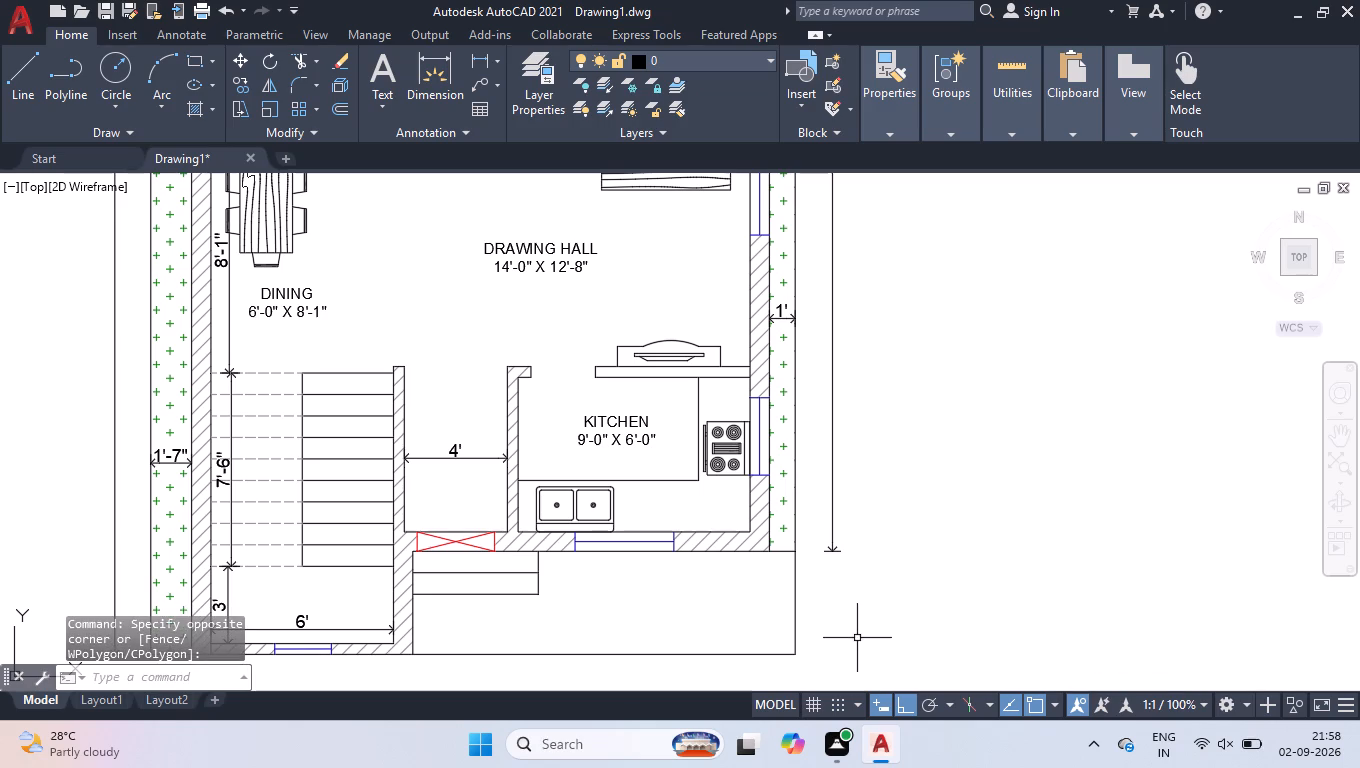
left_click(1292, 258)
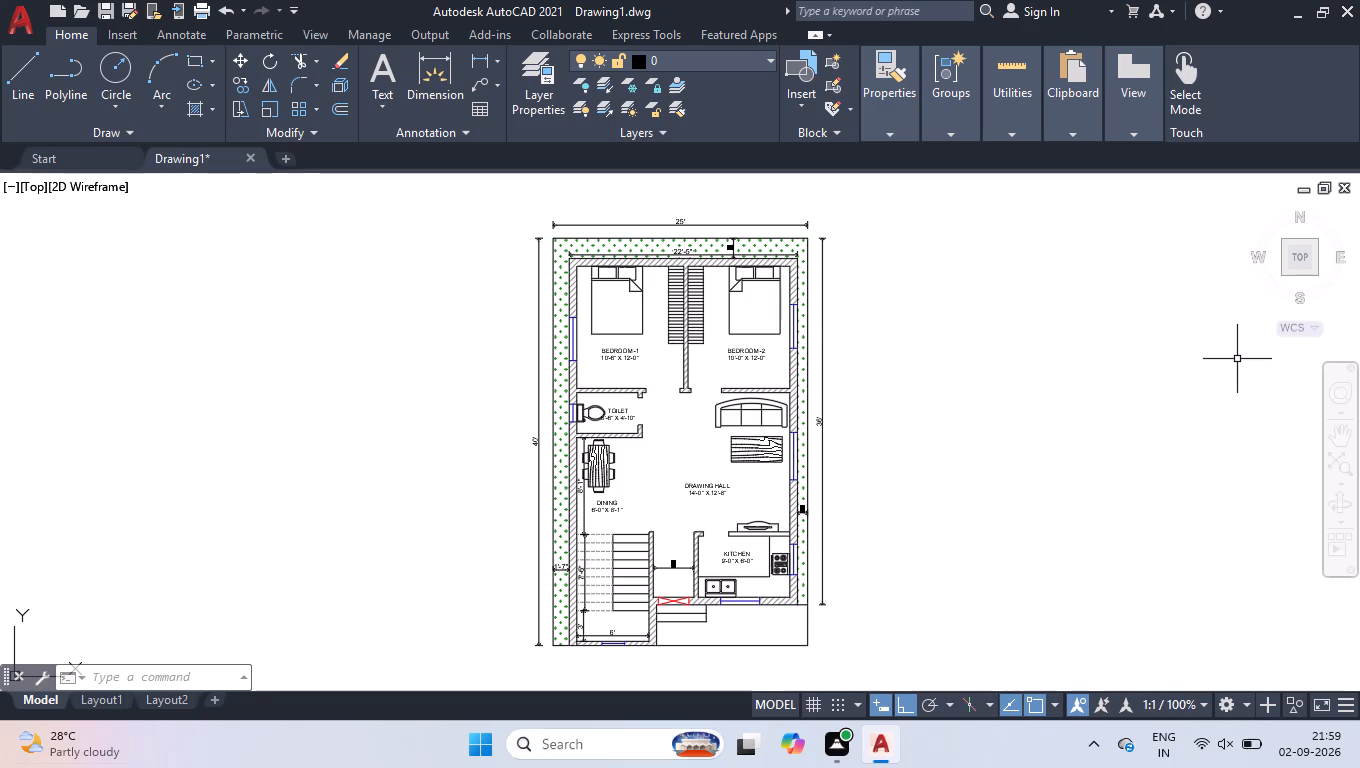
Hatch the open front area beside the entrance steps with ANSI31 at scale 5 and angle 45.
scroll(730, 651, "up", 3)
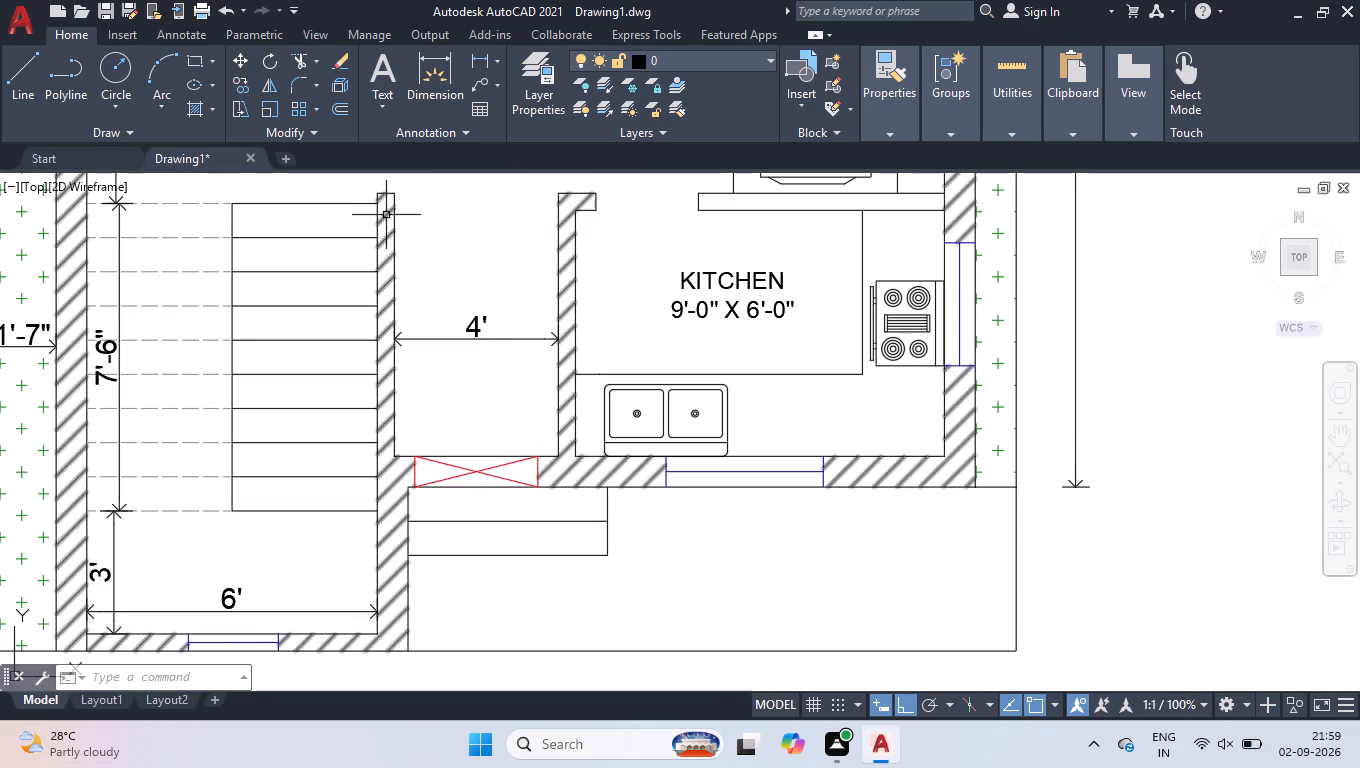
left_click(197, 112)
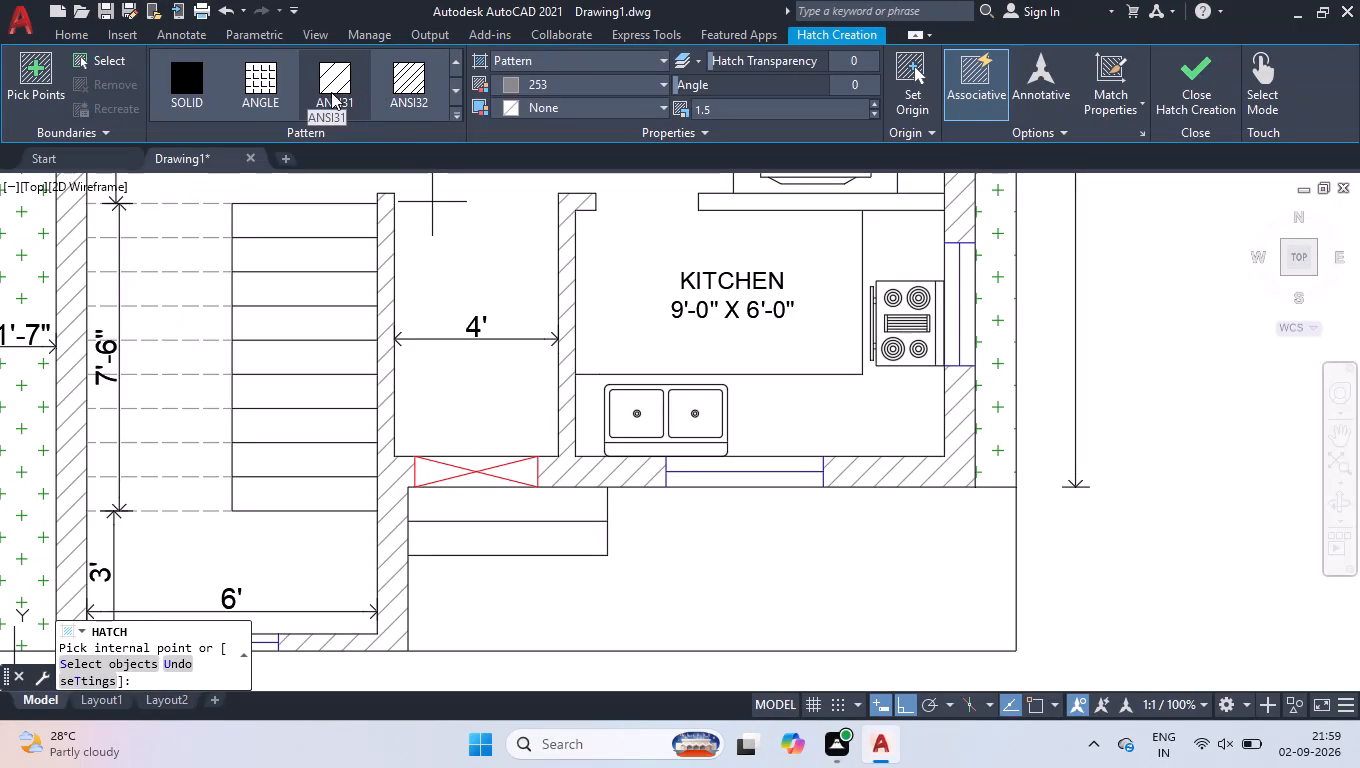
left_click(331, 92)
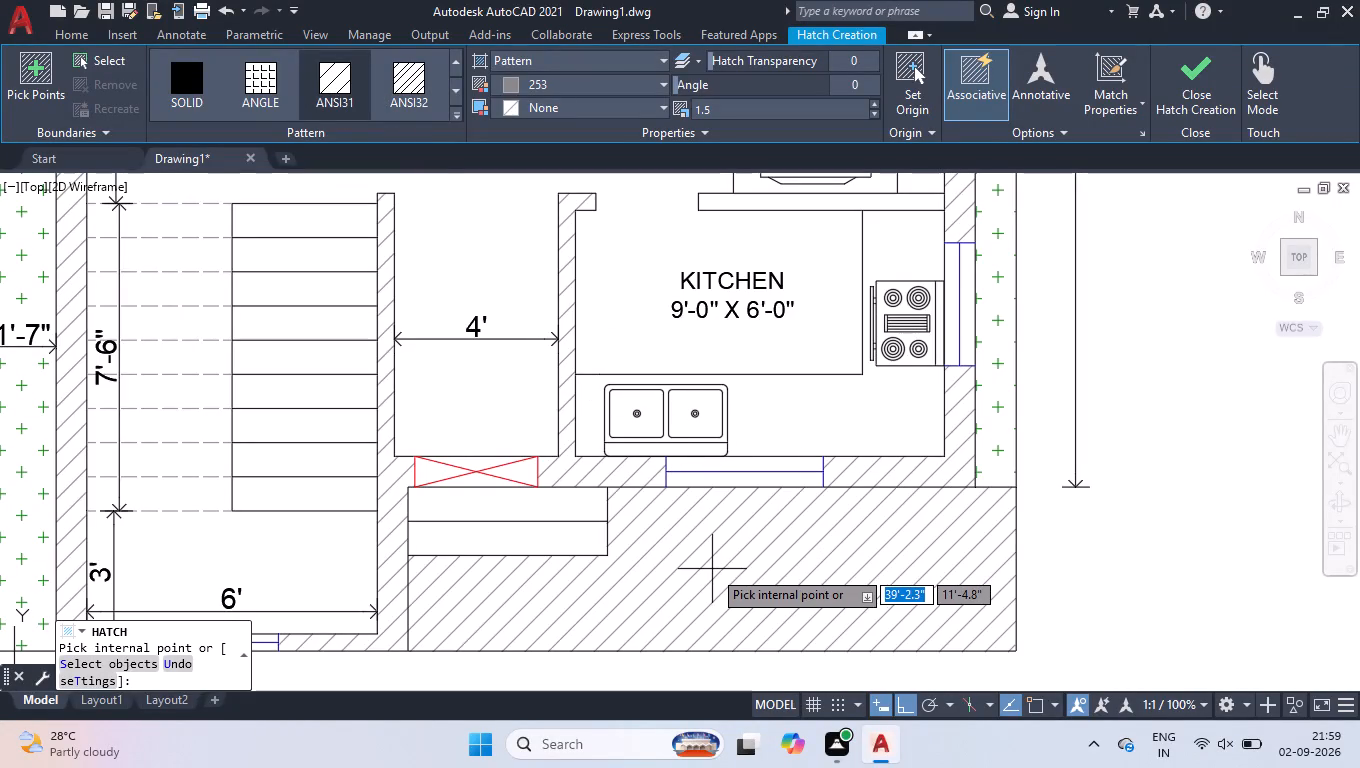
left_click(711, 569)
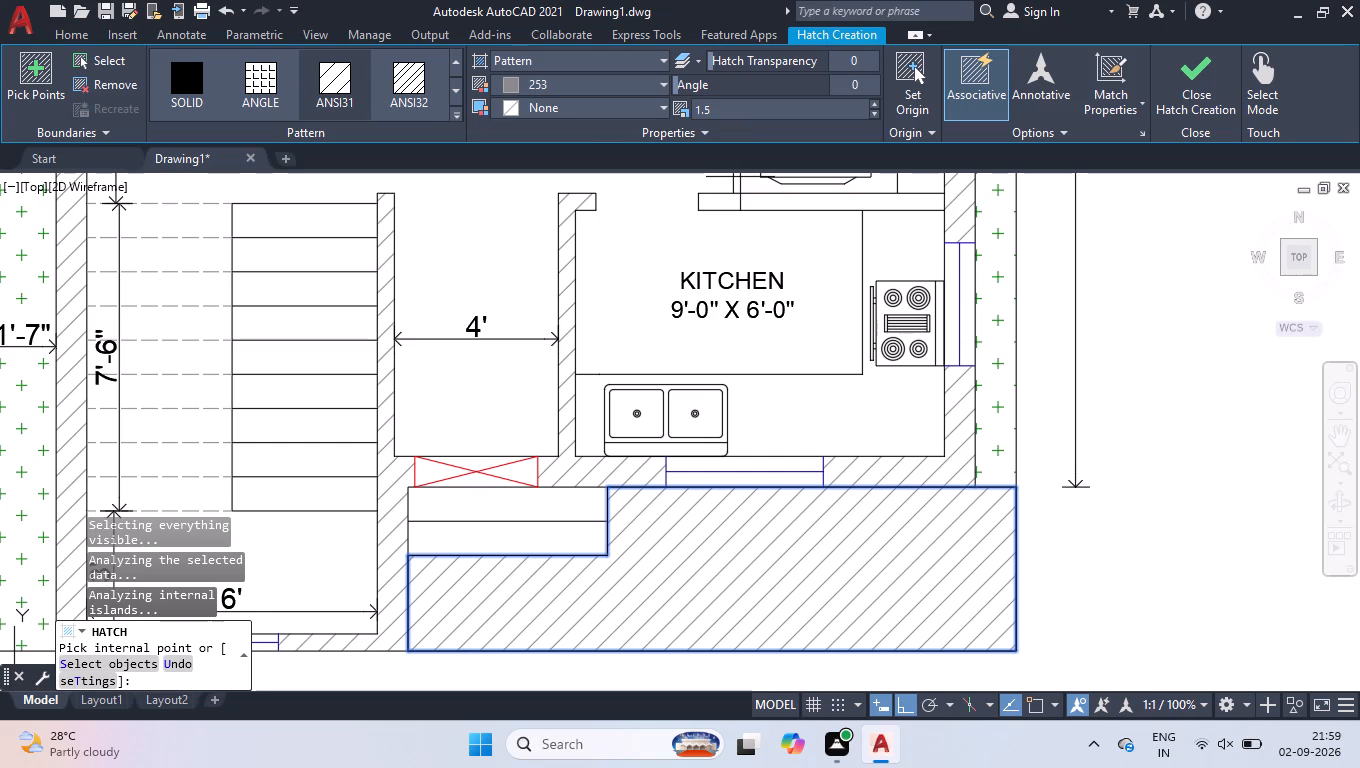
left_click_drag(735, 112, 633, 105)
key("5")
key("Return")
left_click(726, 89)
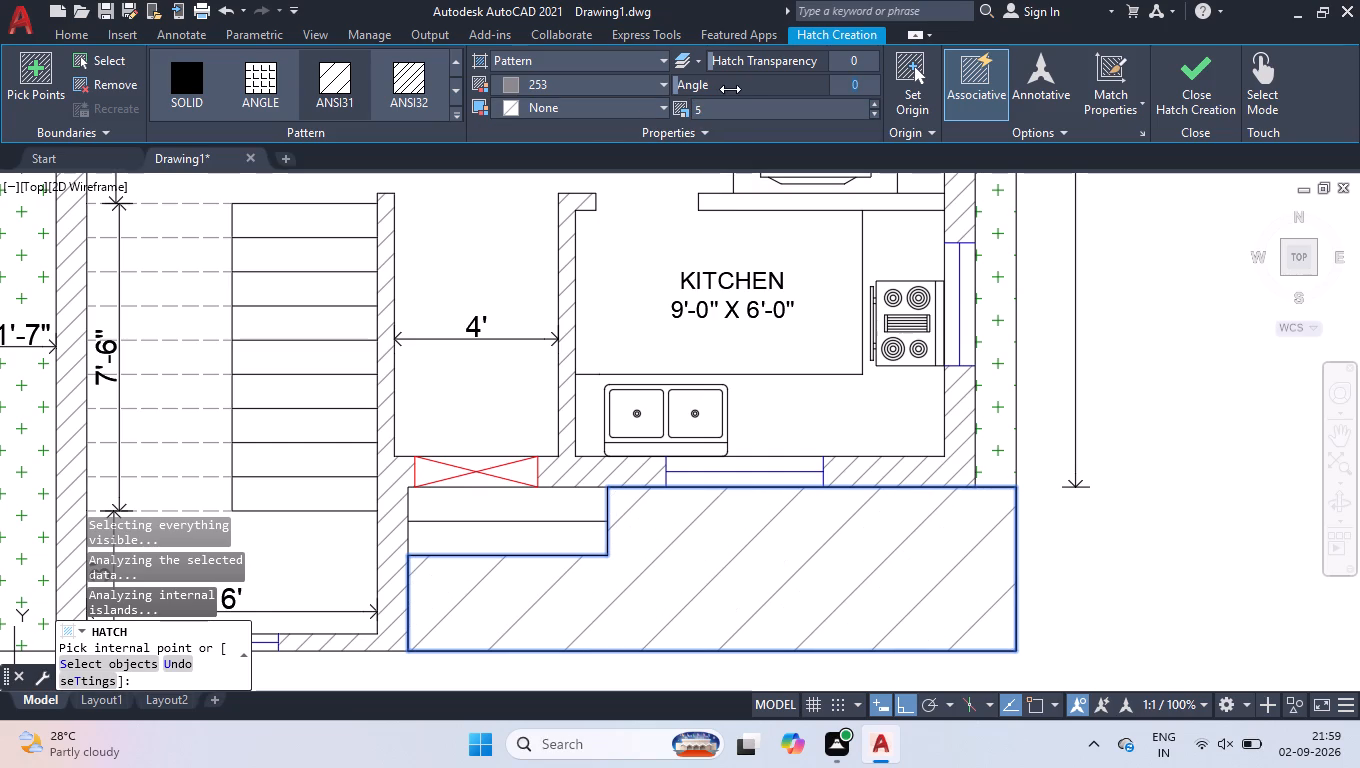
type("45")
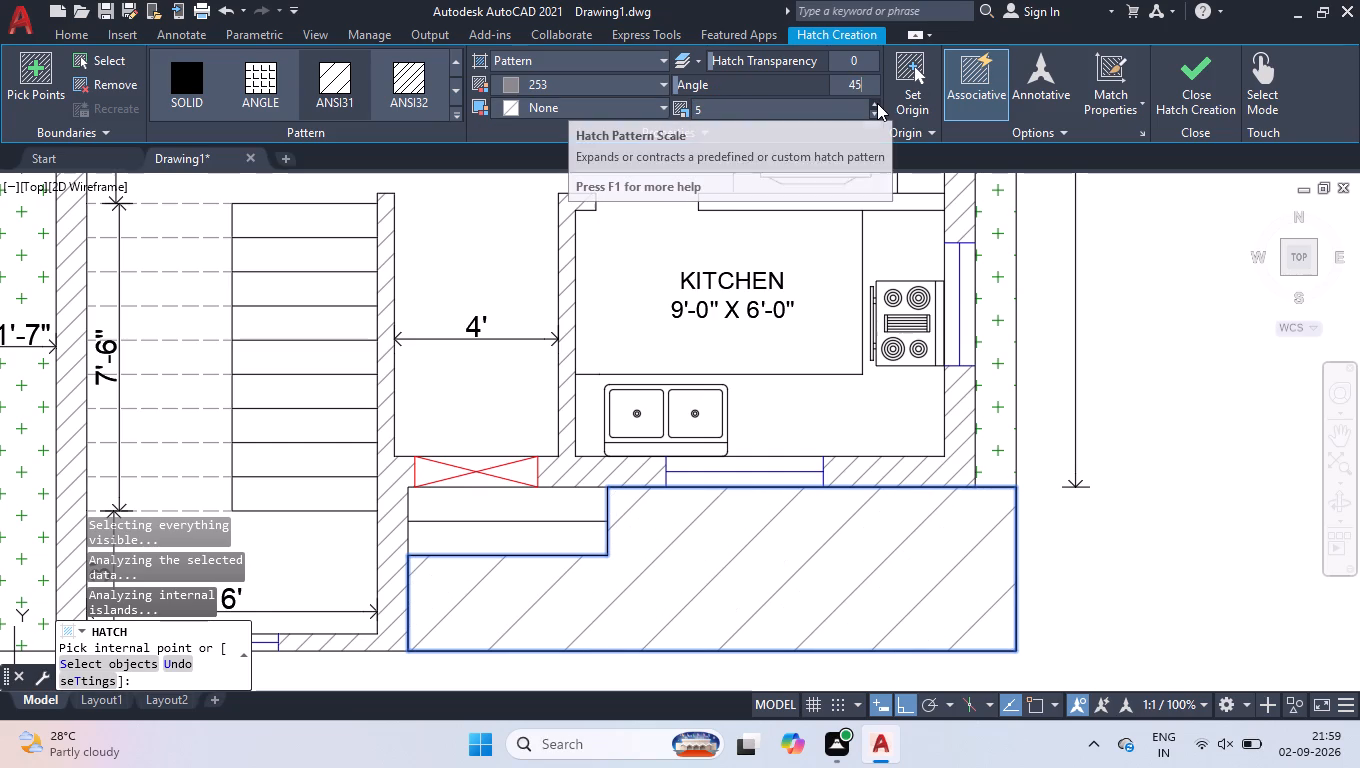
key("Return")
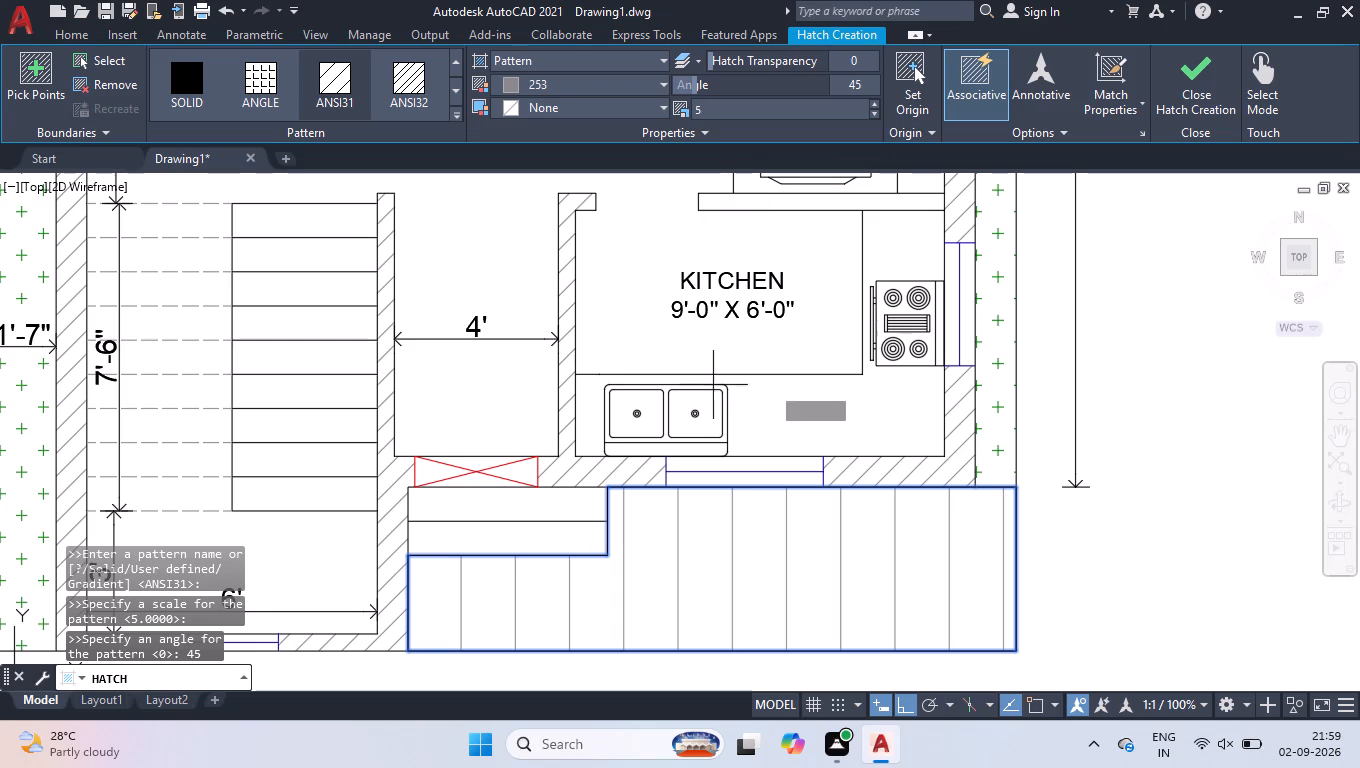
key("Return")
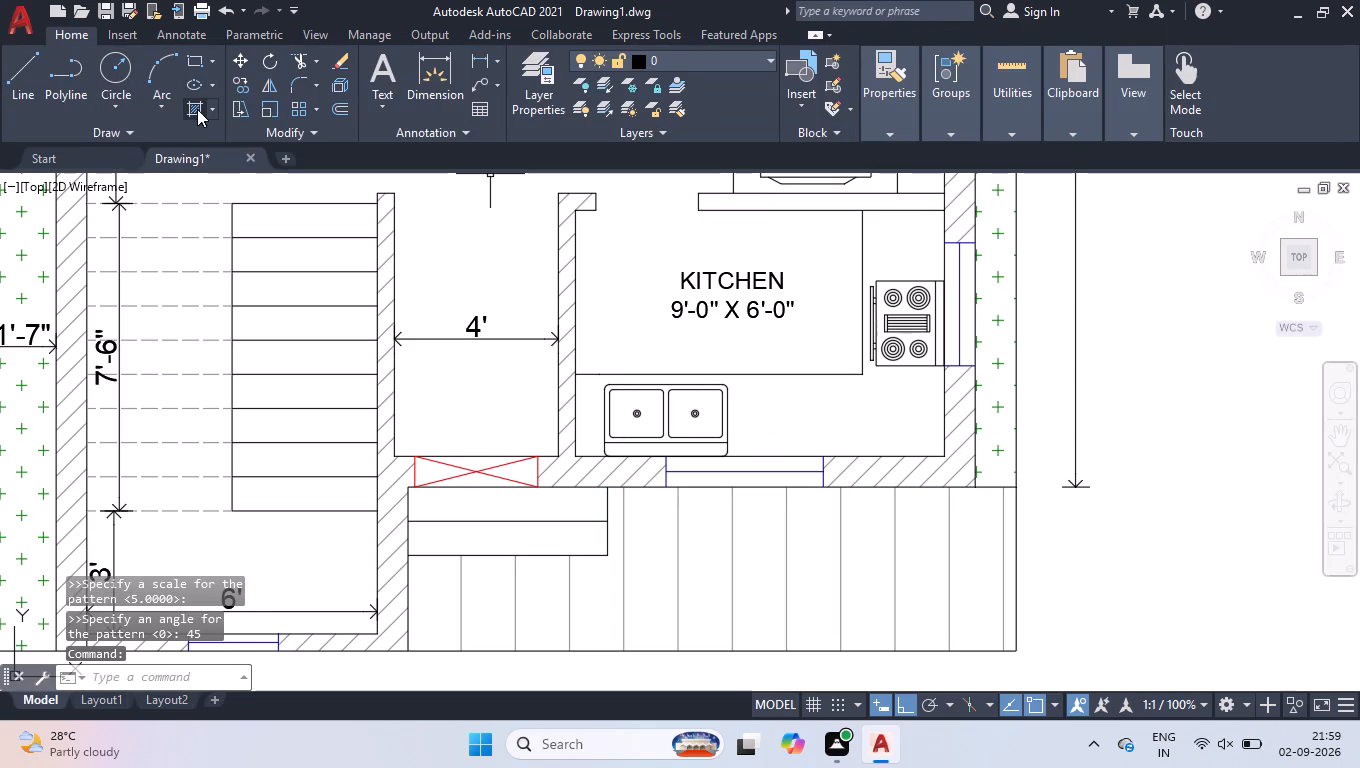
Add a second hatch over the same front area at angle 135 to form a square tile grid.
left_click(197, 109)
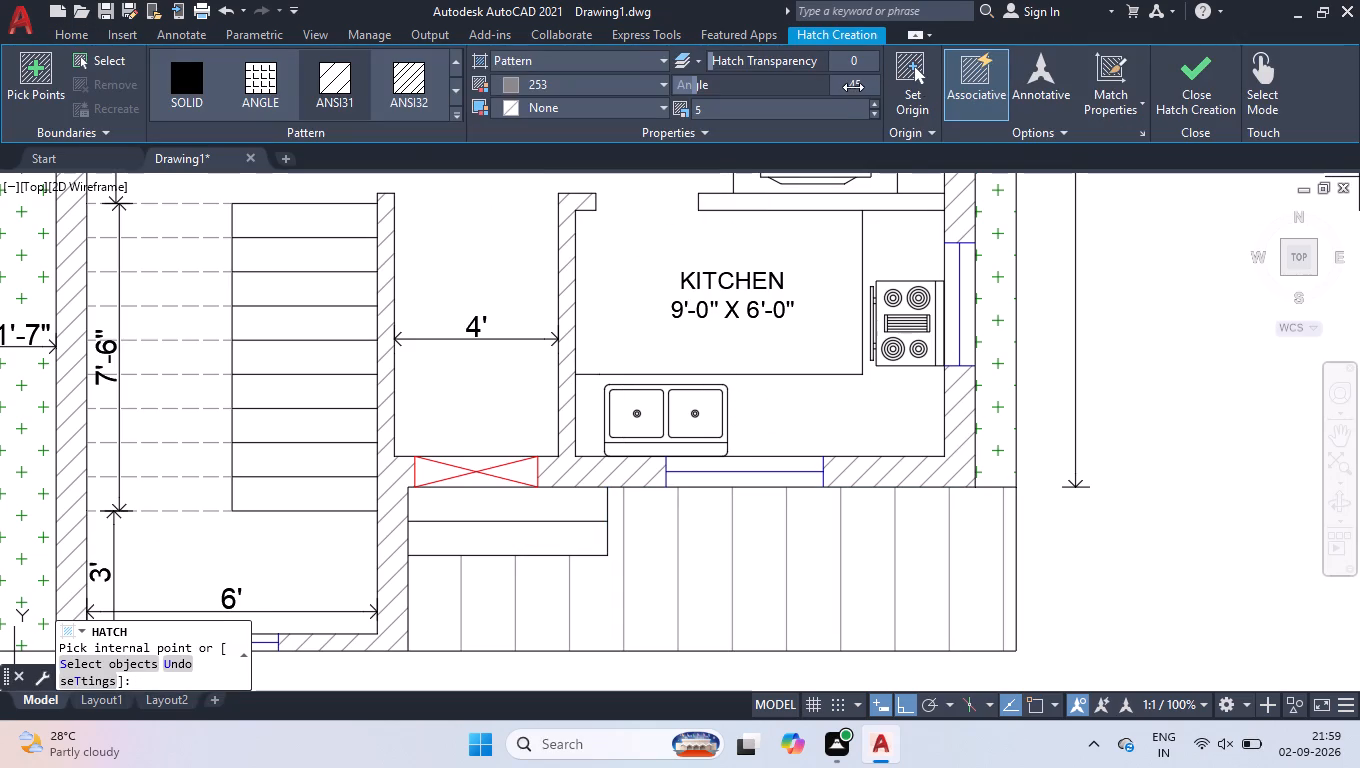
left_click(853, 86)
type("135")
key("Return")
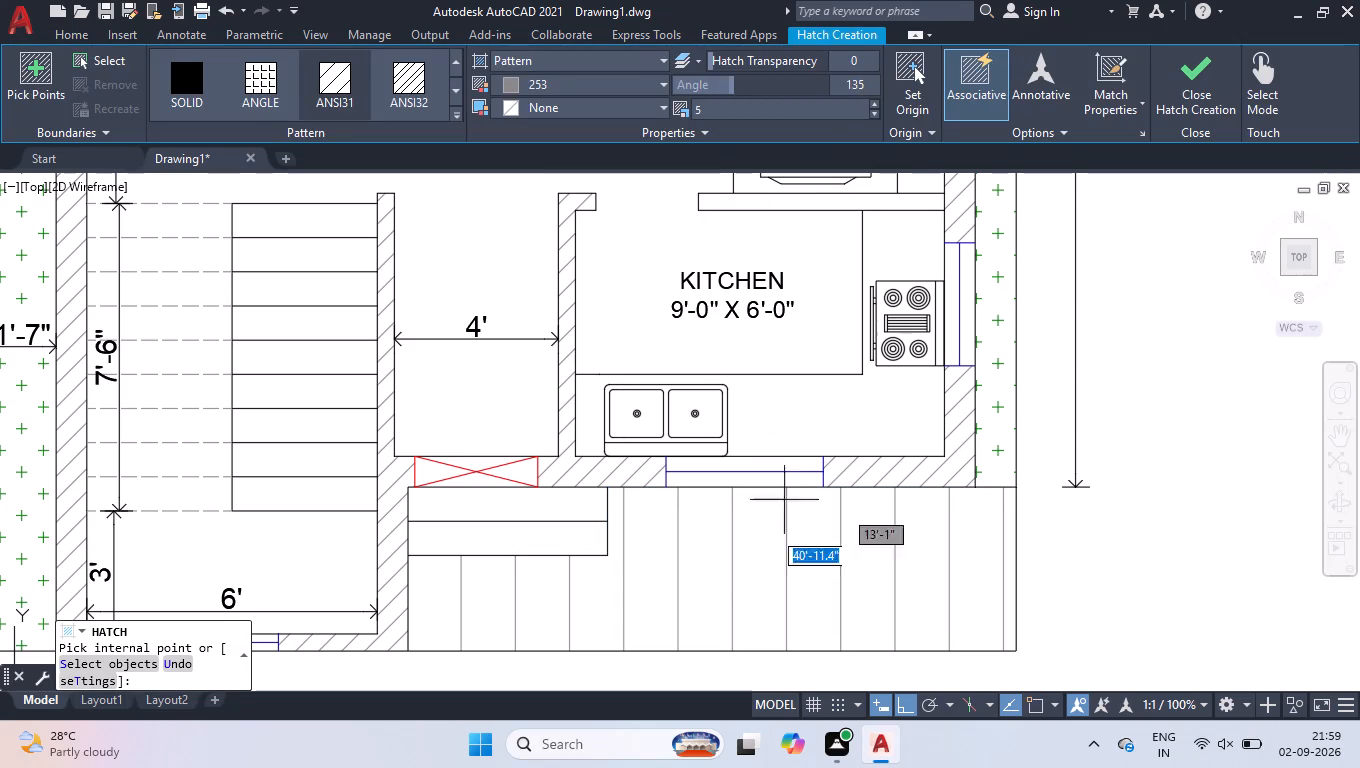
left_click(748, 592)
key("Return")
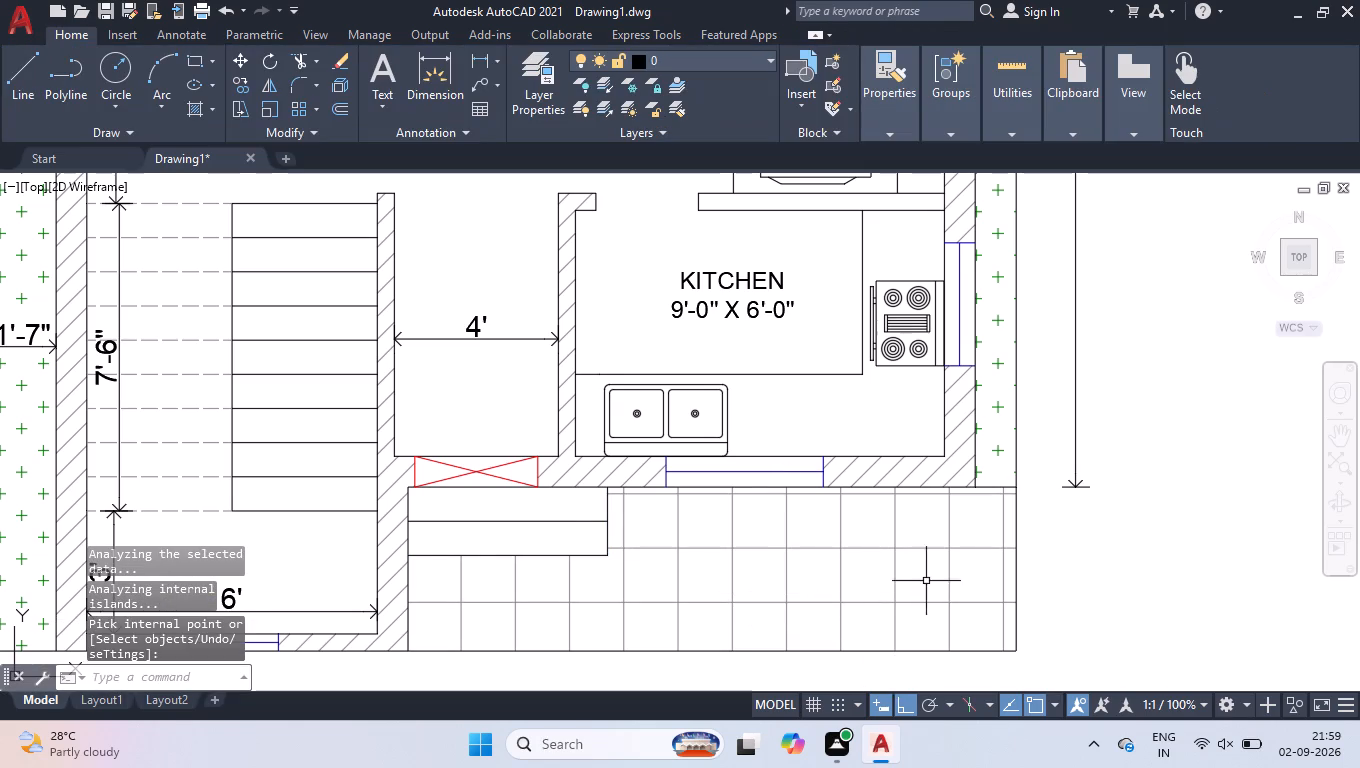
Break the inner wall line of the entrance door opening at both door corners with Break at Point.
scroll(605, 576, "down", 1)
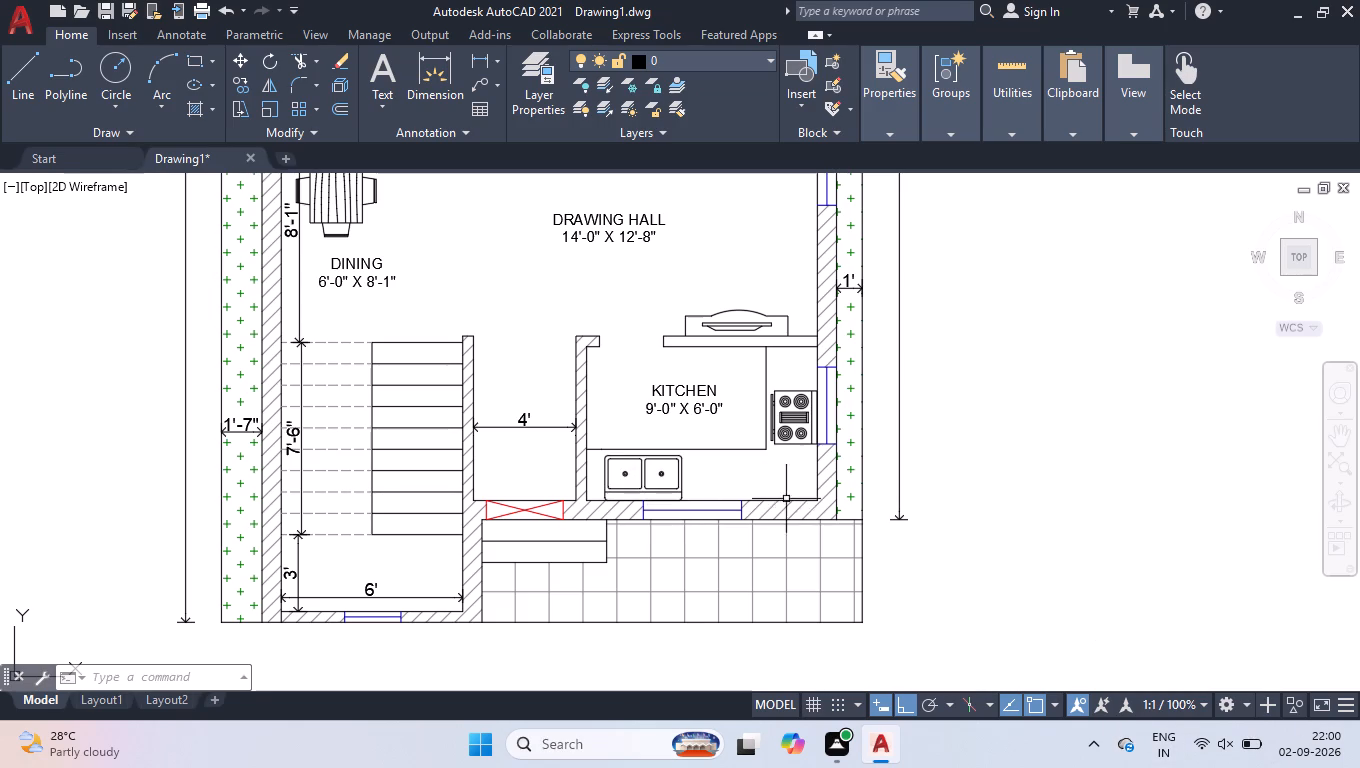
scroll(498, 502, "up", 3)
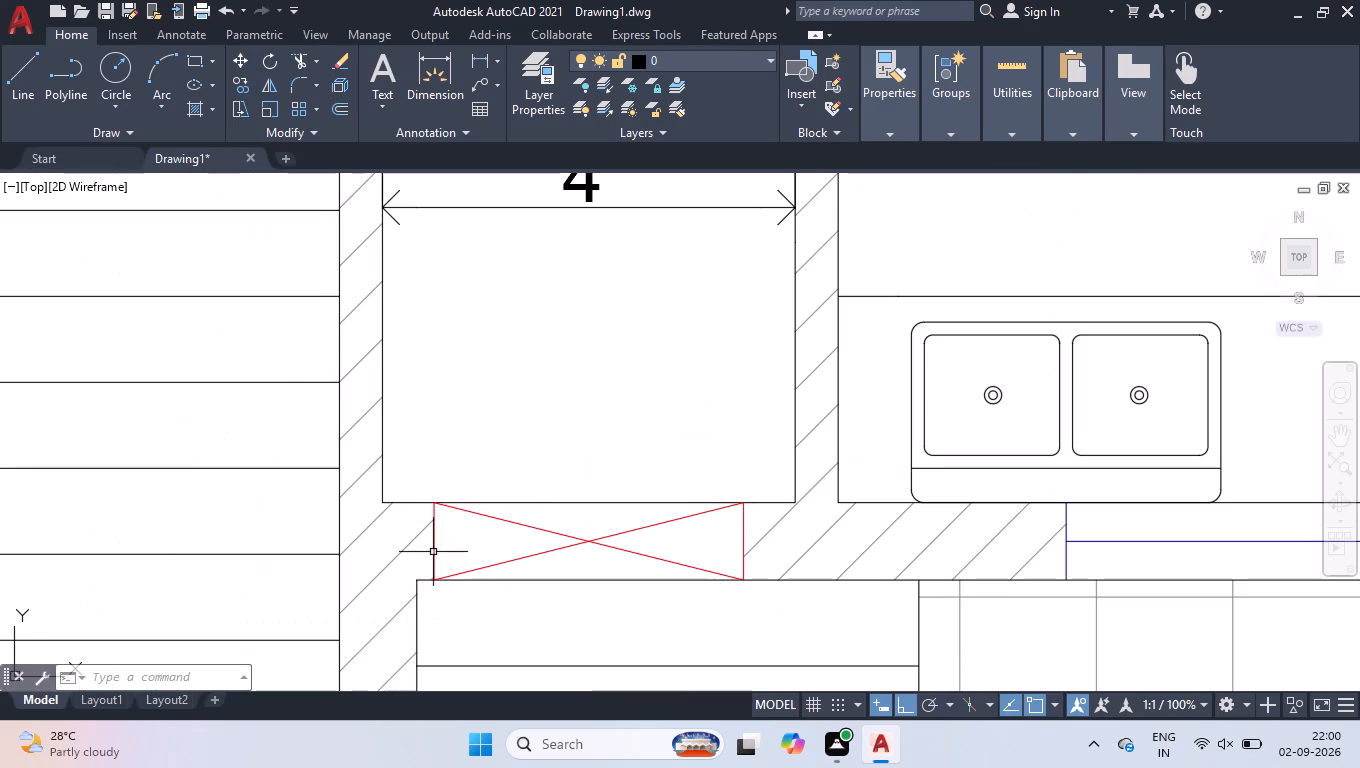
scroll(435, 553, "up", 1)
type("BR")
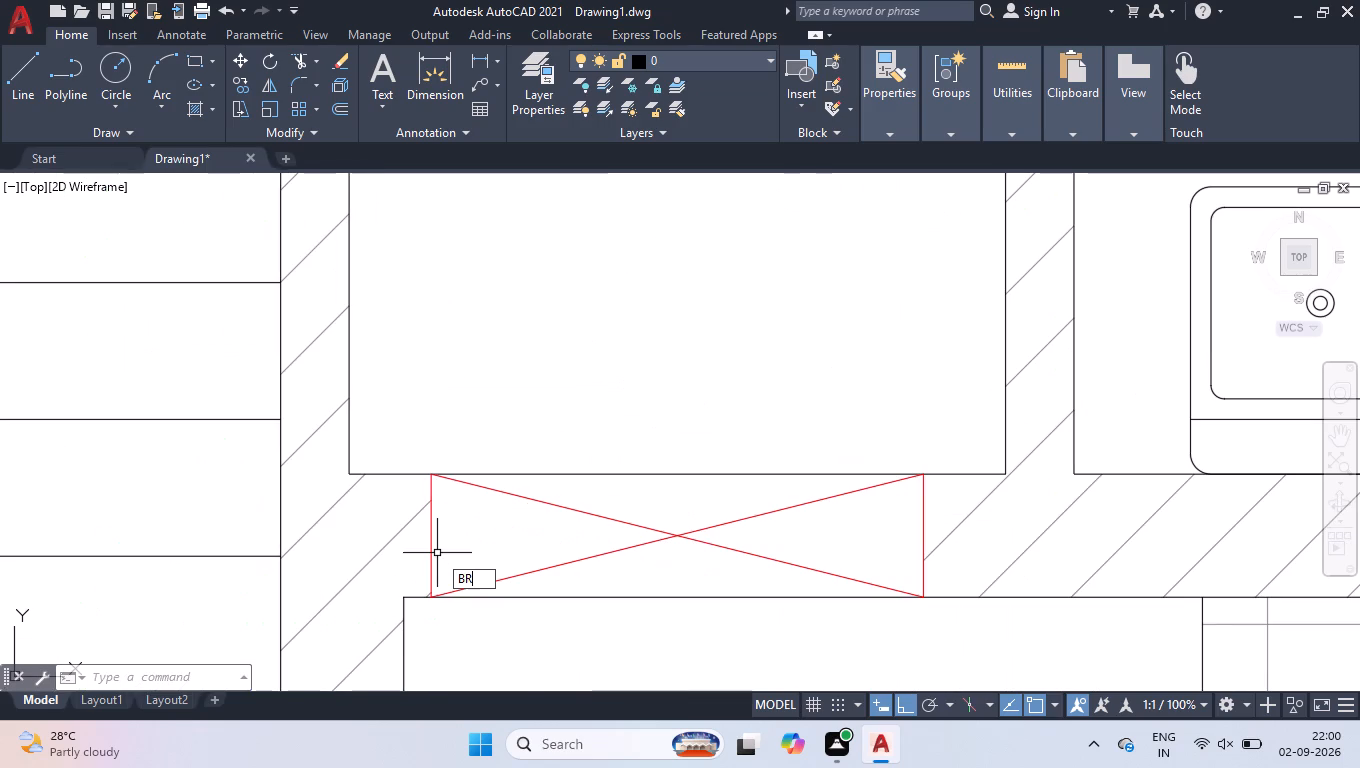
key("Down")
key("Return")
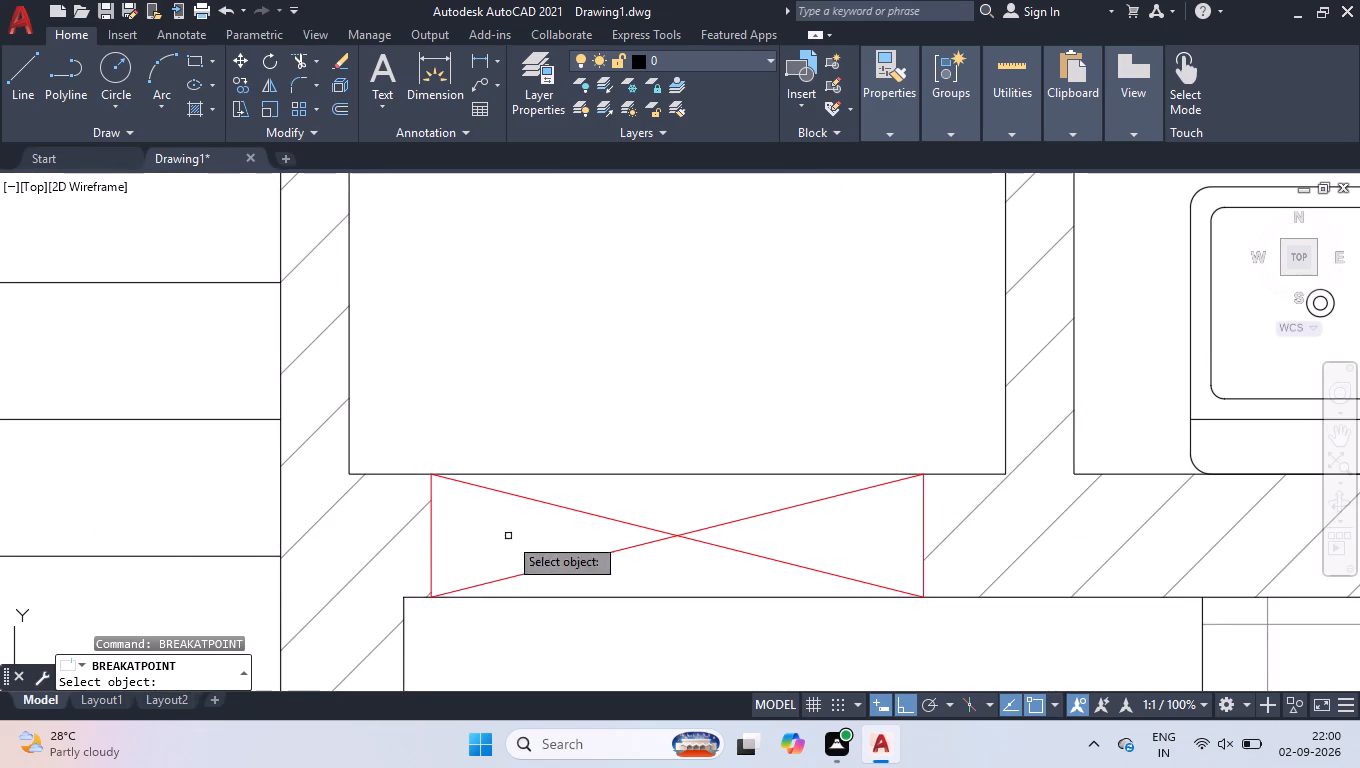
left_click(477, 472)
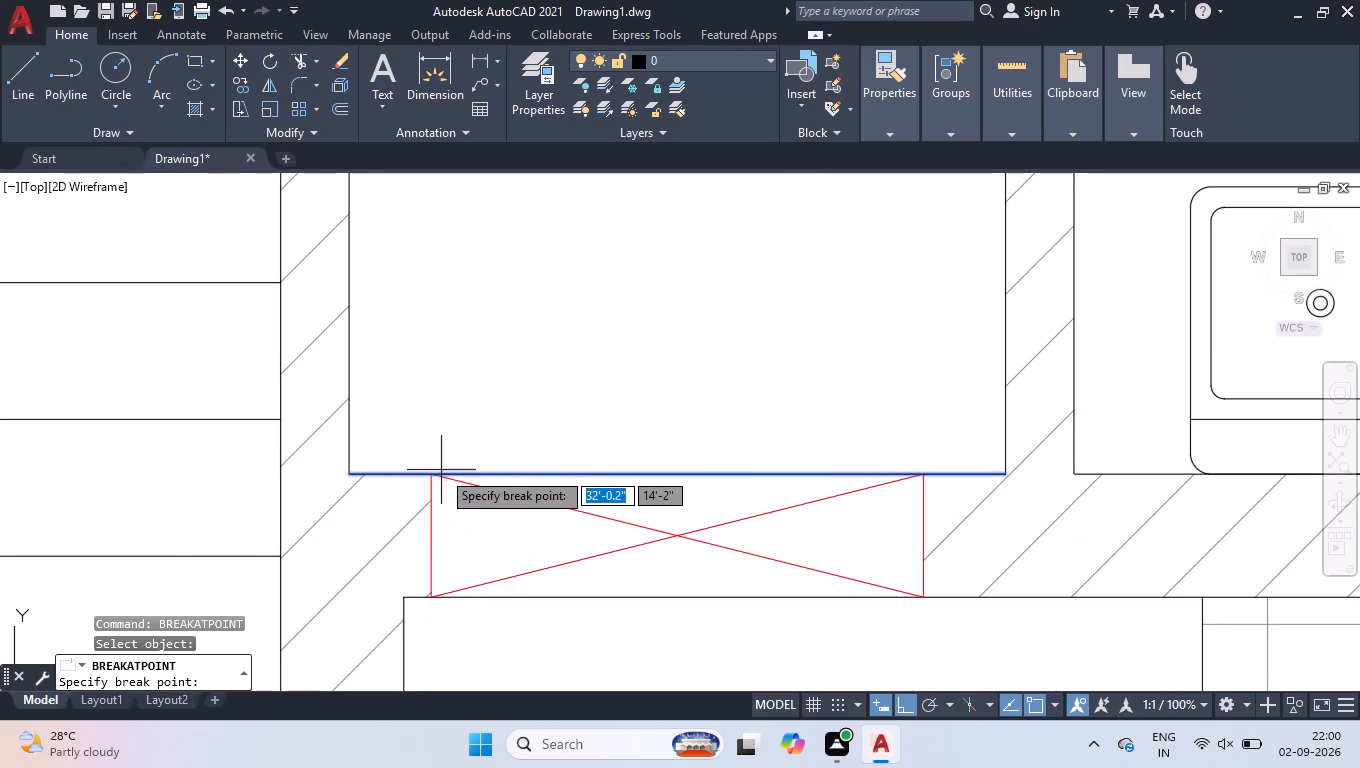
left_click(427, 471)
key("space")
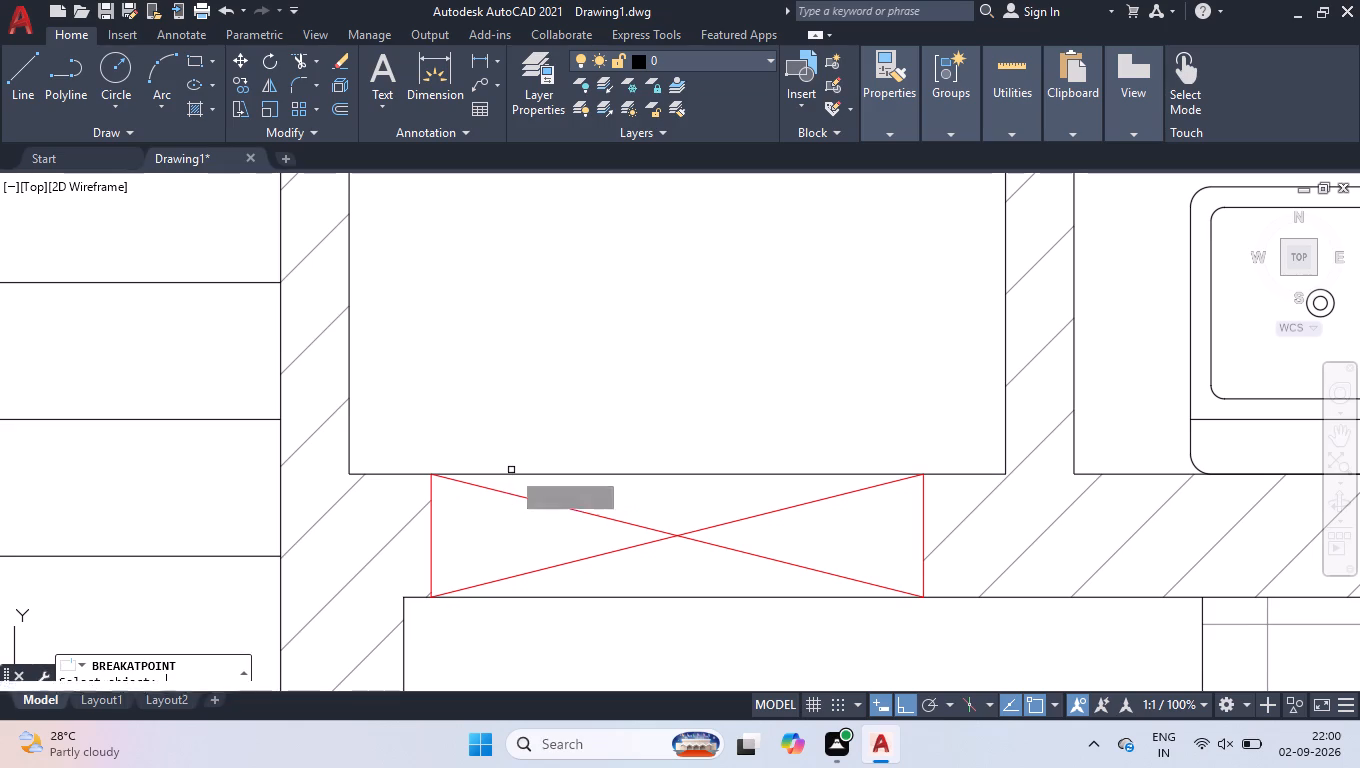
left_click(657, 472)
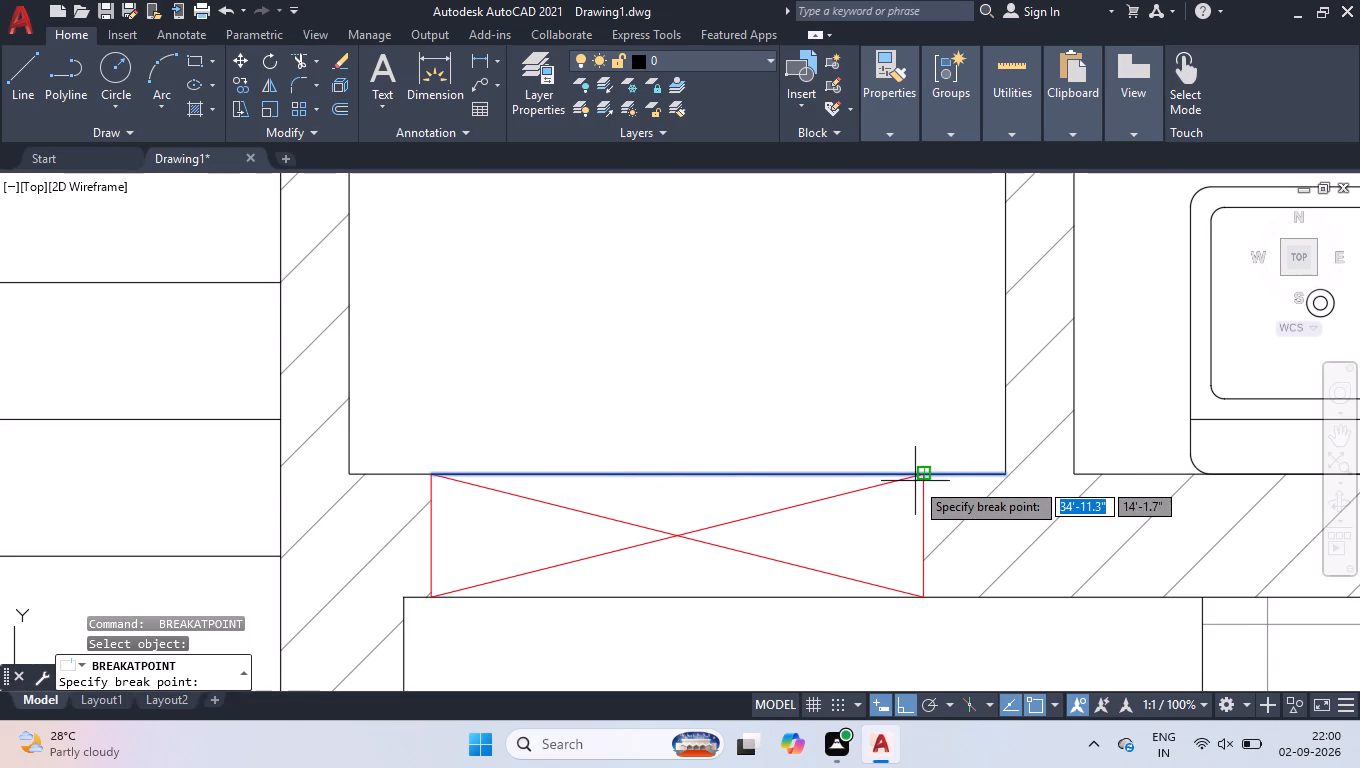
left_click(919, 473)
Break the outer wall line on the entrance-step side at both corners of the door opening.
key("space")
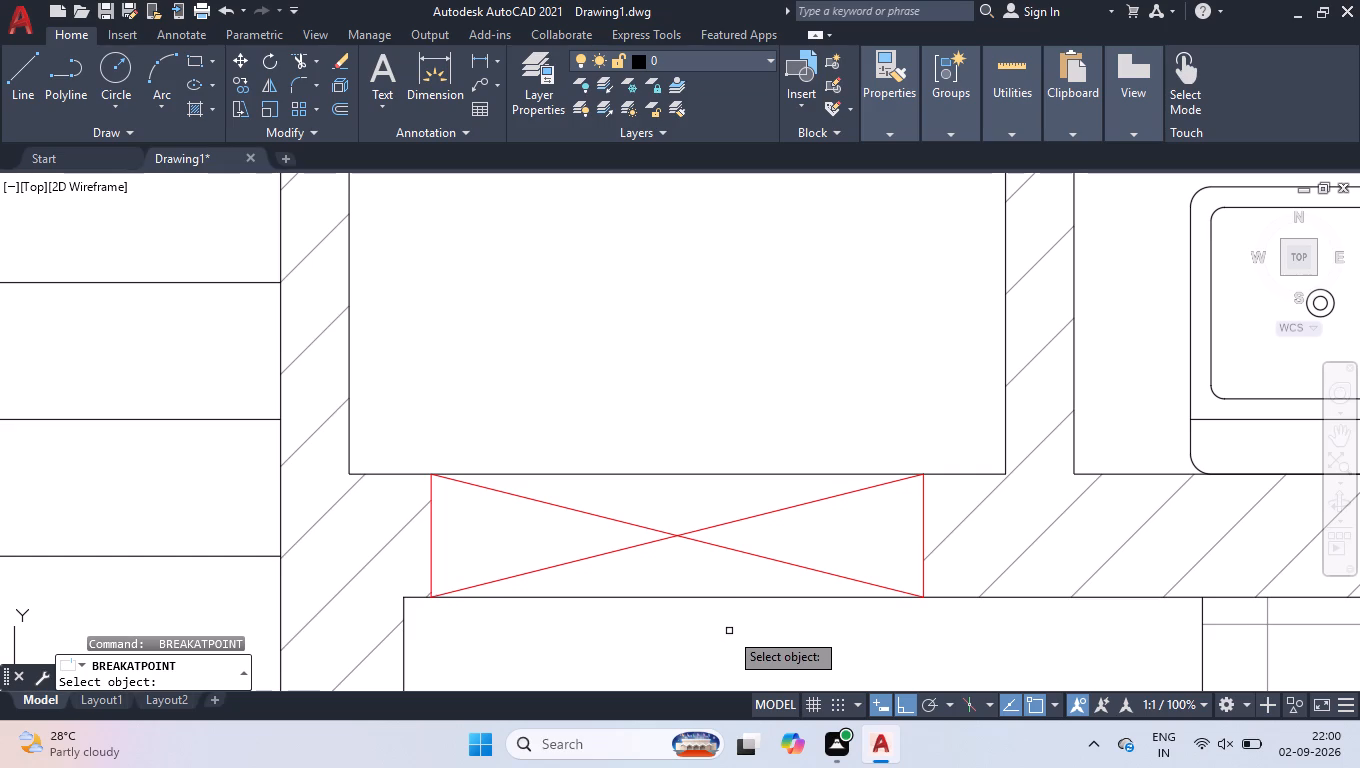
left_click(747, 597)
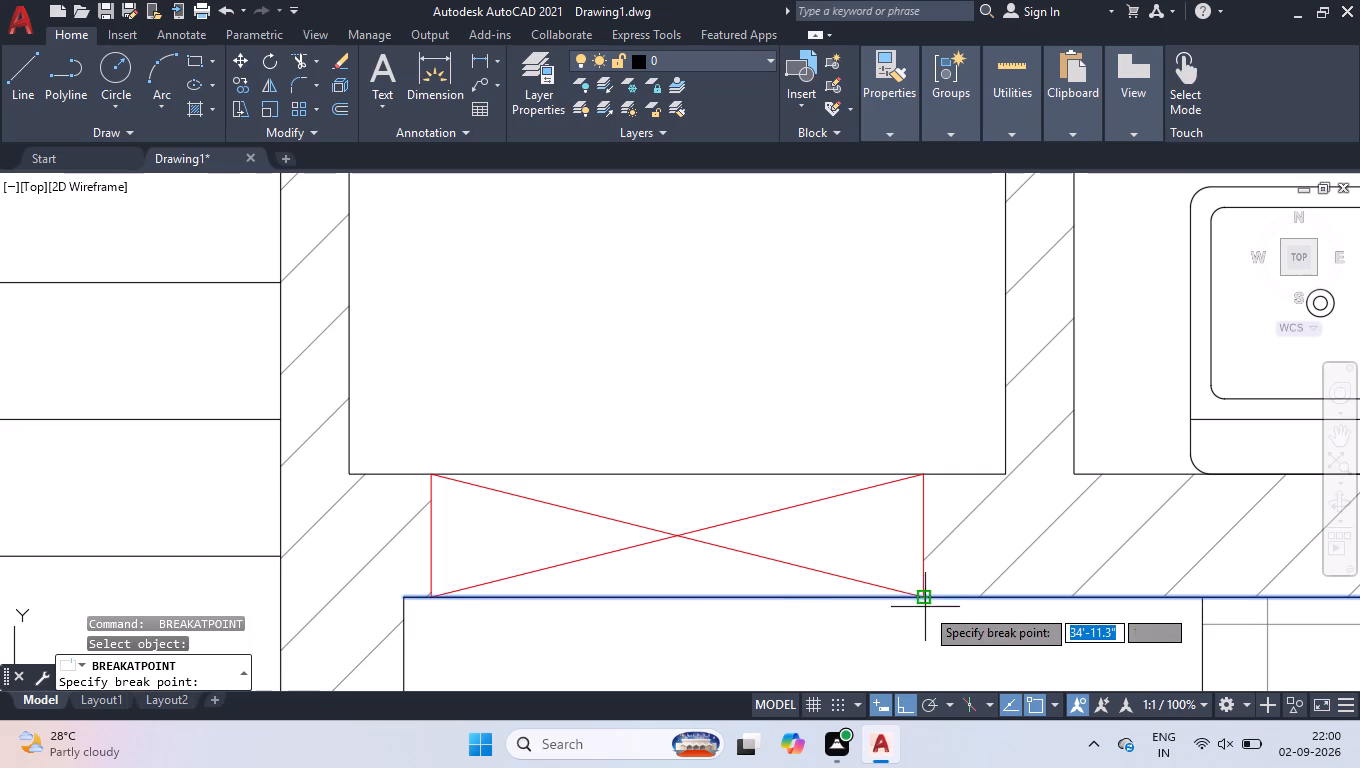
left_click(922, 596)
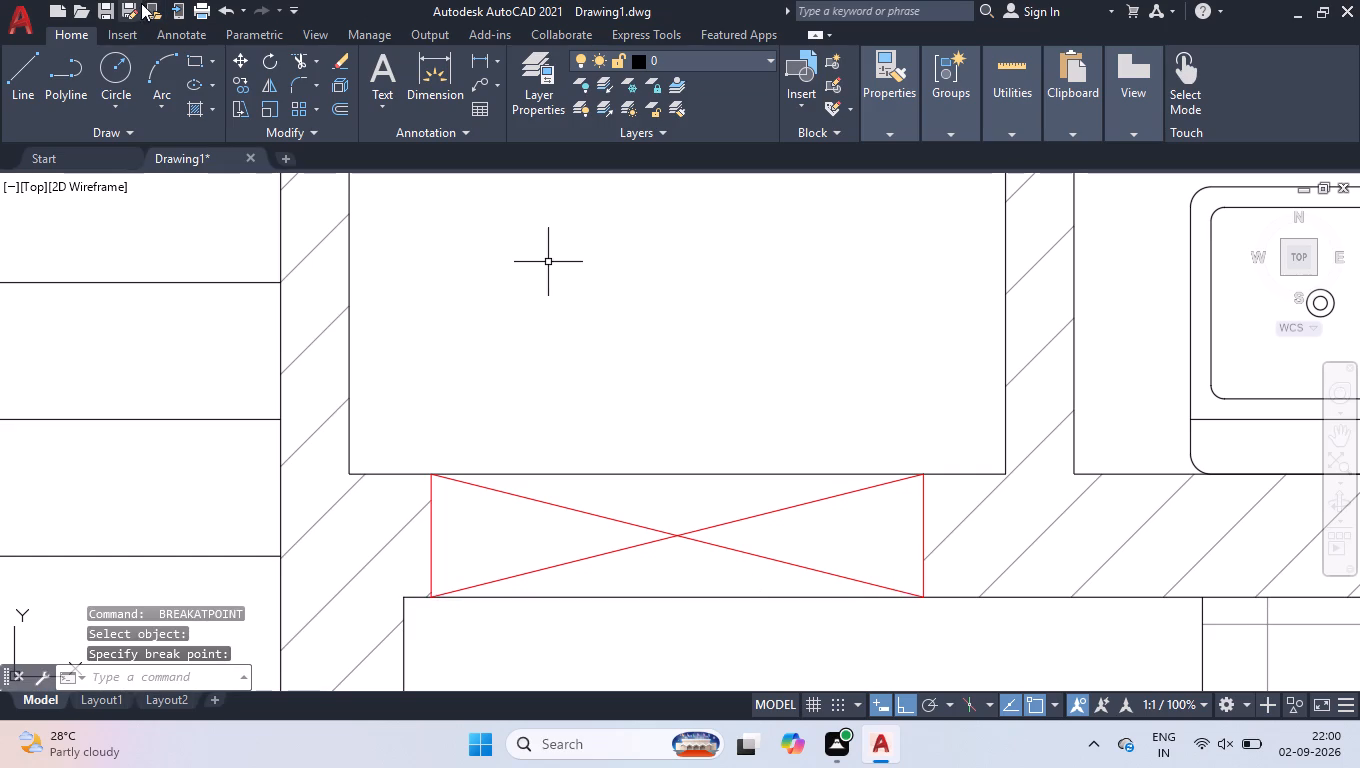
key("space")
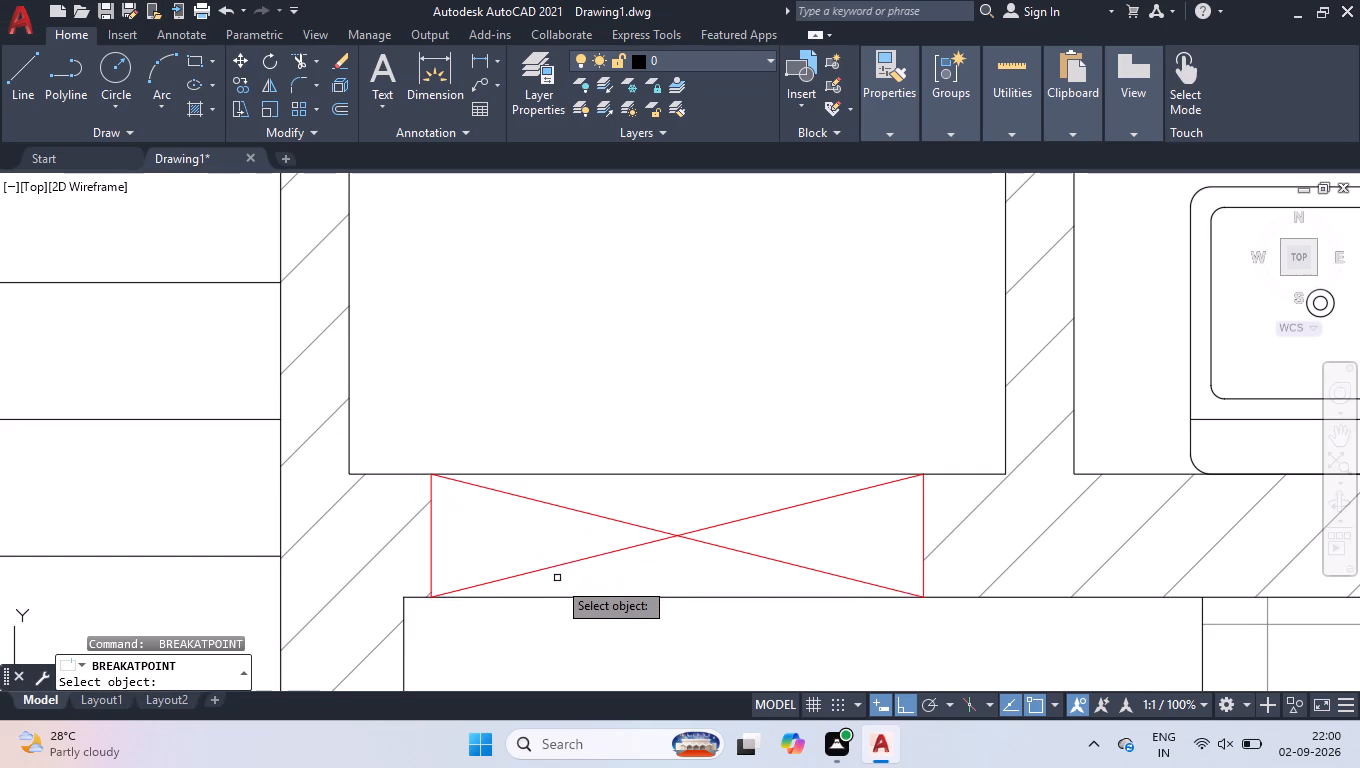
left_click(551, 597)
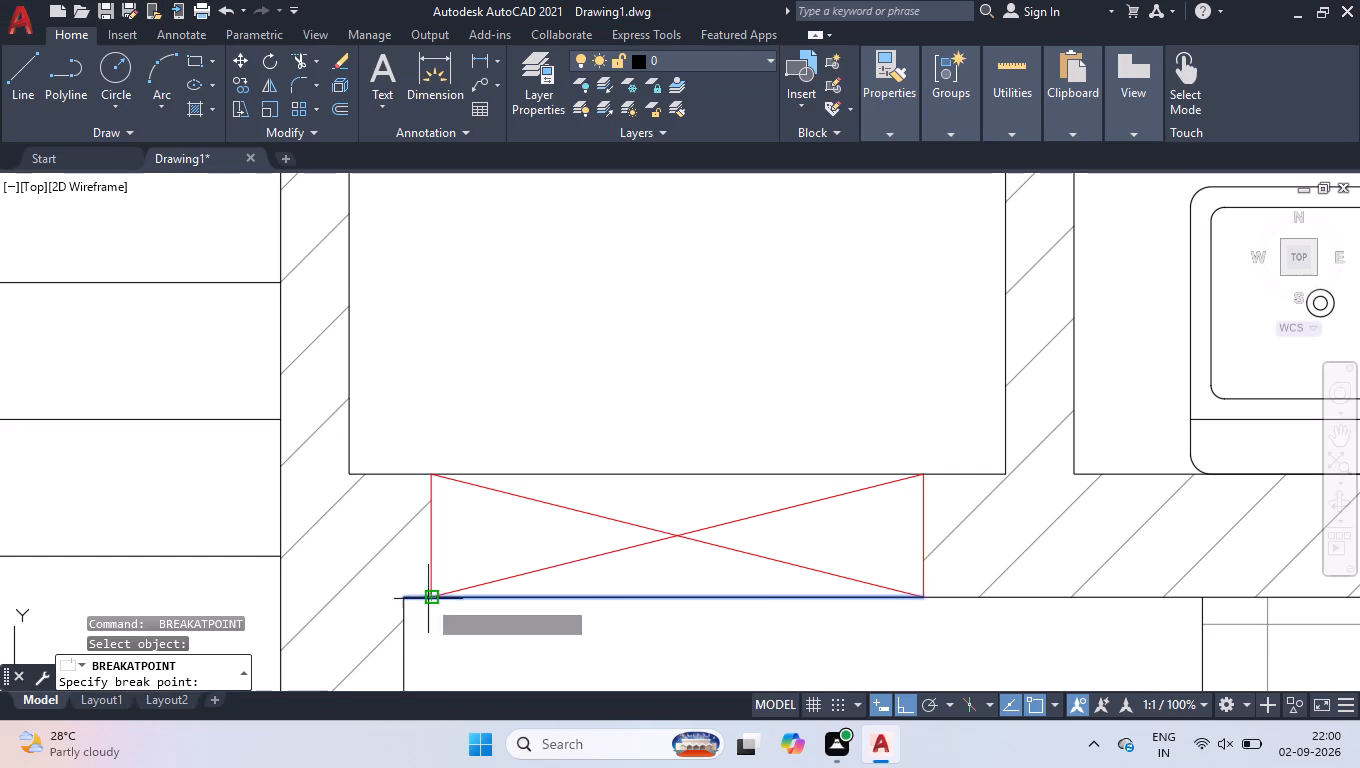
left_click(432, 599)
Set the colour of the entrance door's two edge lines and crossing diagonals to Red.
left_click(692, 440)
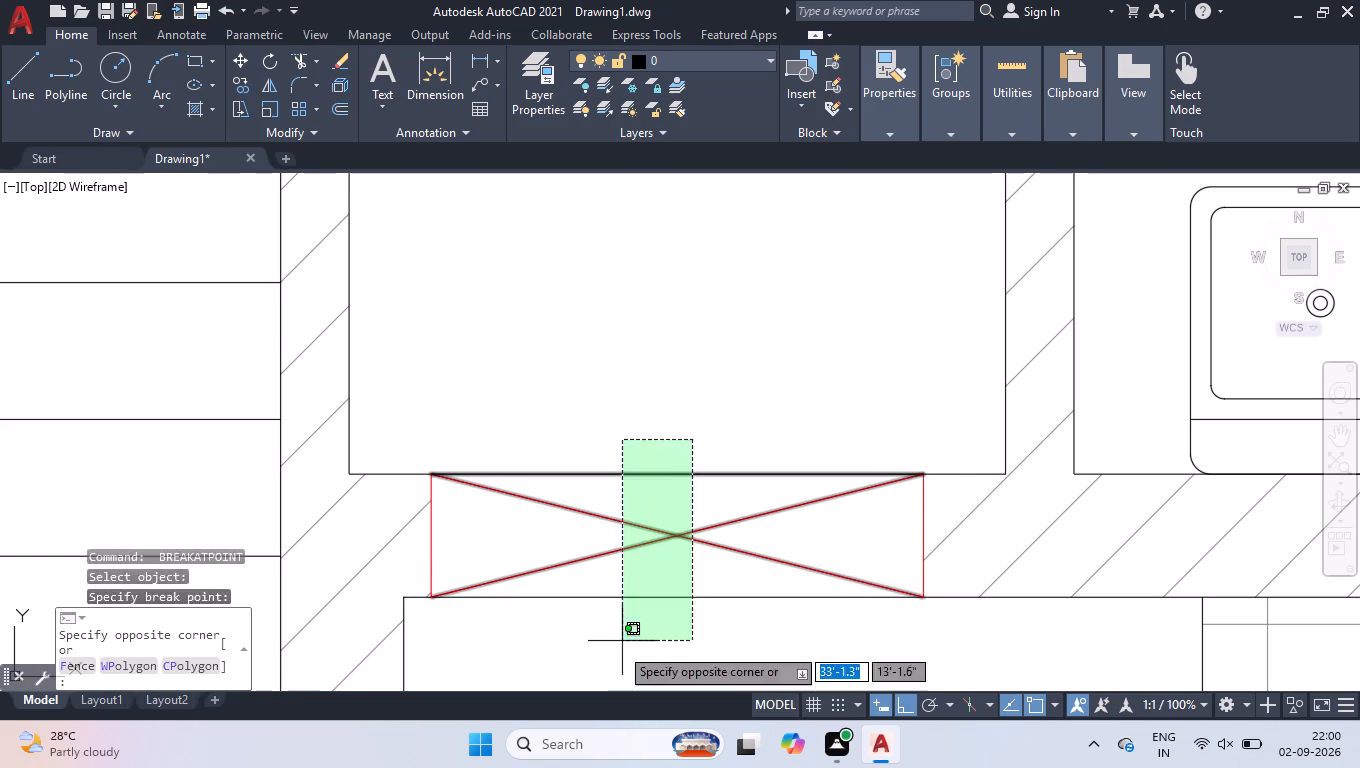
left_click(611, 658)
key("ctrl+1")
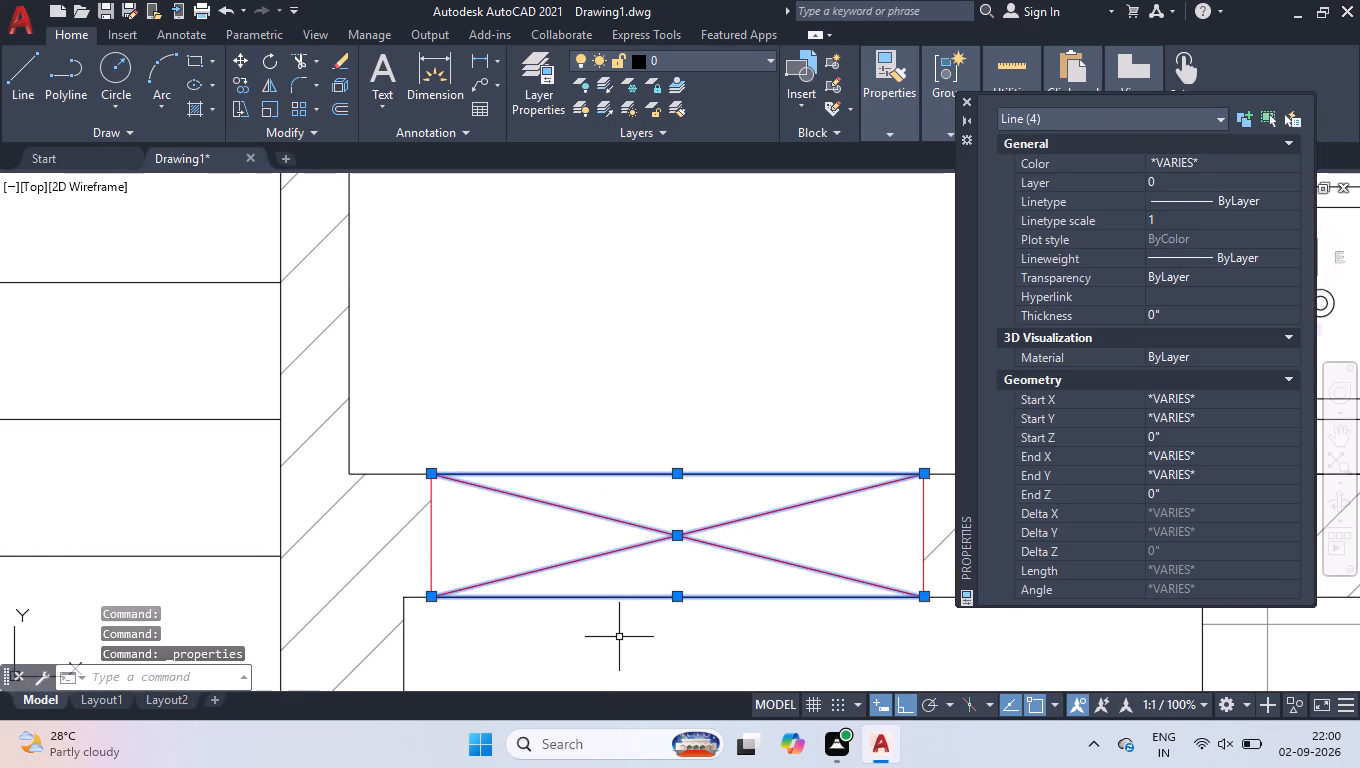
double_click(1262, 165)
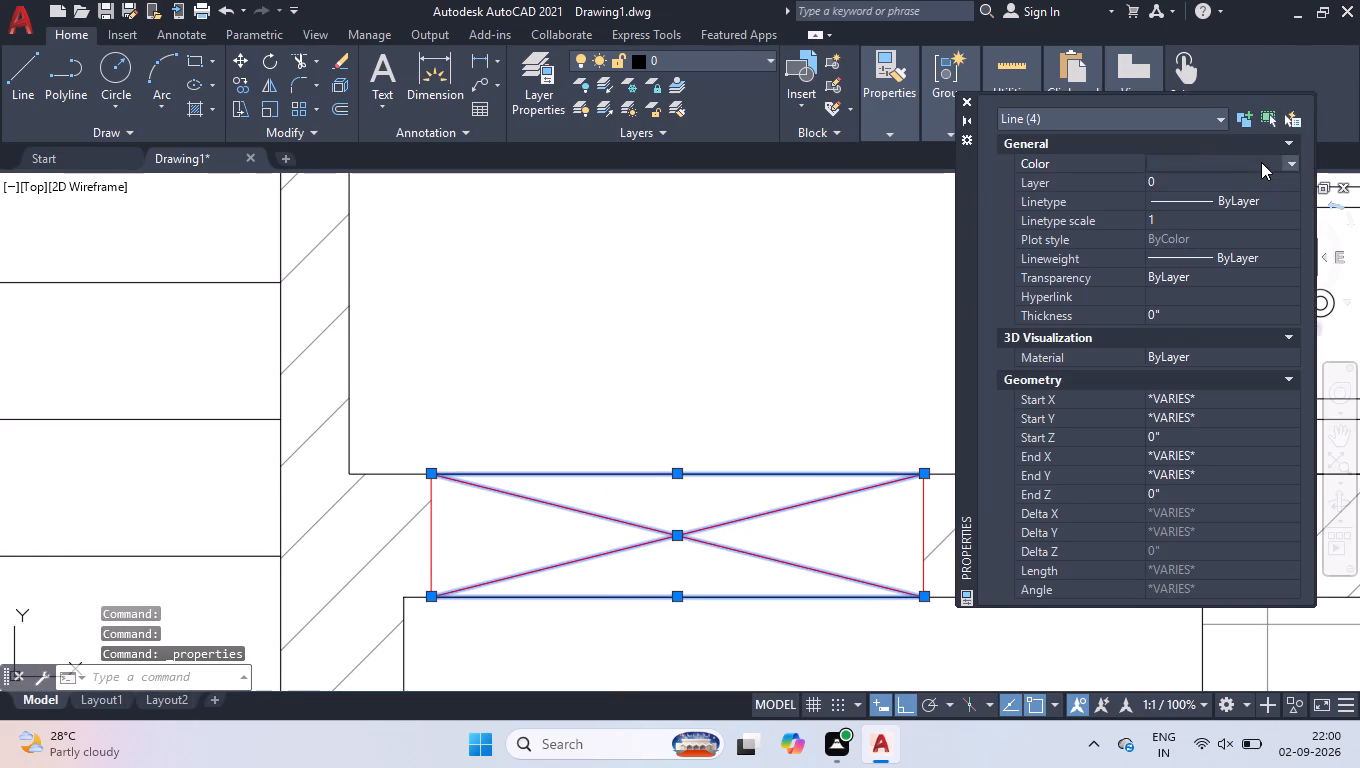
scroll(1231, 292, "up", 7)
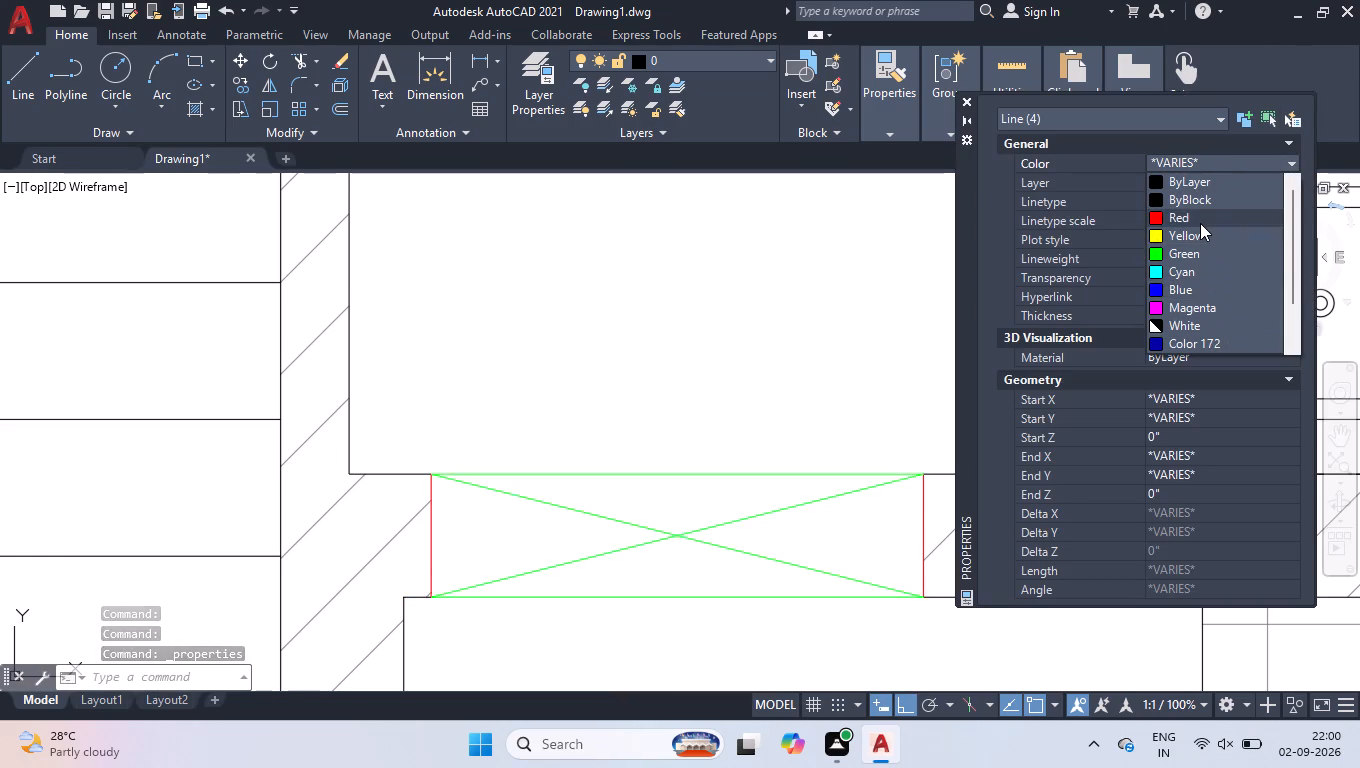
left_click(1200, 223)
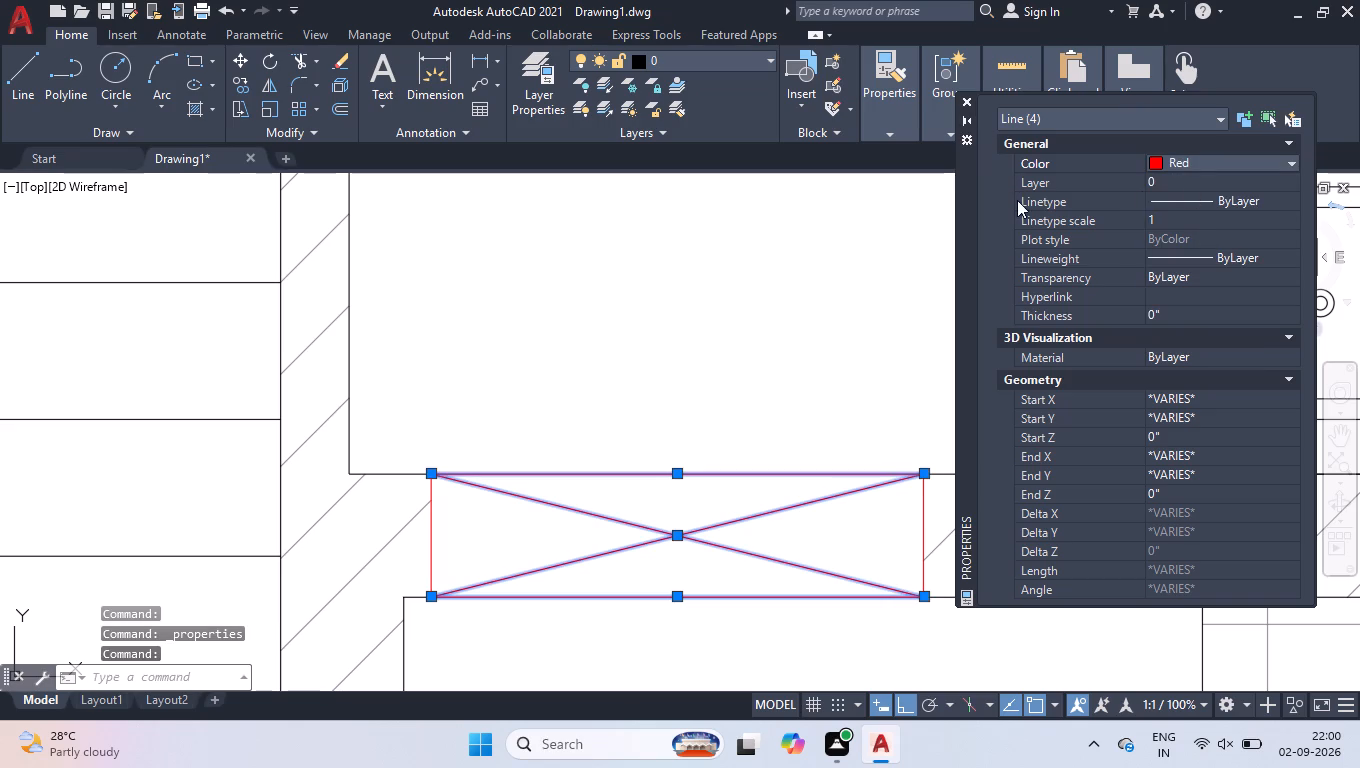
Close the properties display and deselect the entrance door lines.
left_click(967, 104)
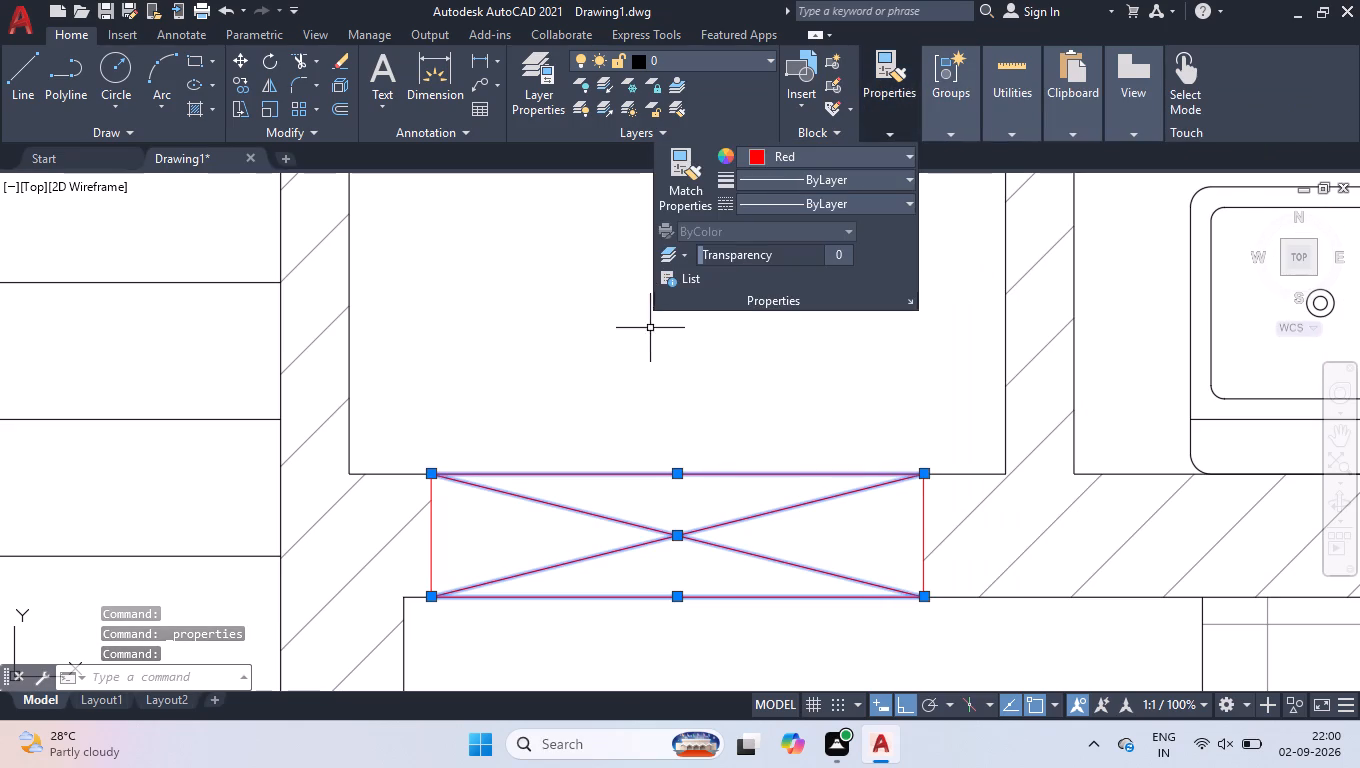
right_click(637, 394)
left_click(755, 565)
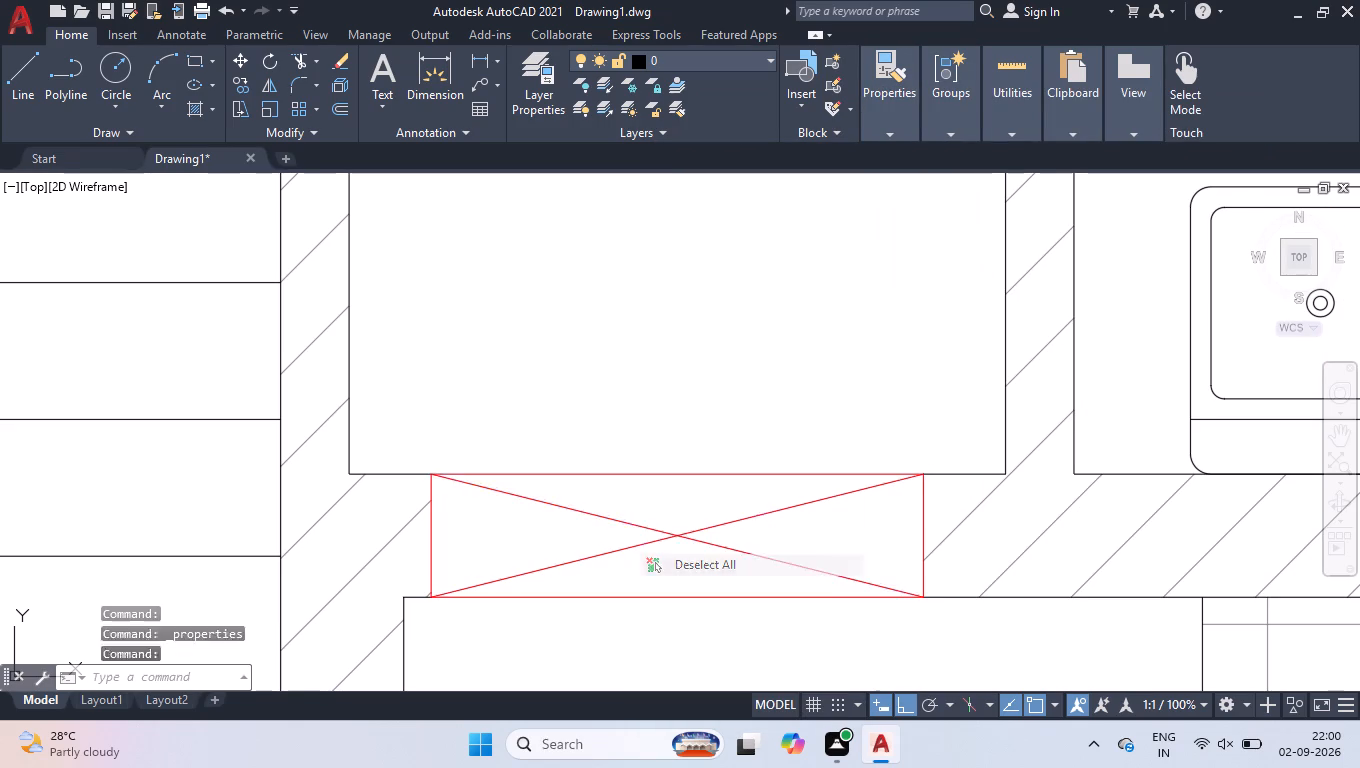
scroll(736, 403, "down", 1)
scroll(741, 380, "up", 1)
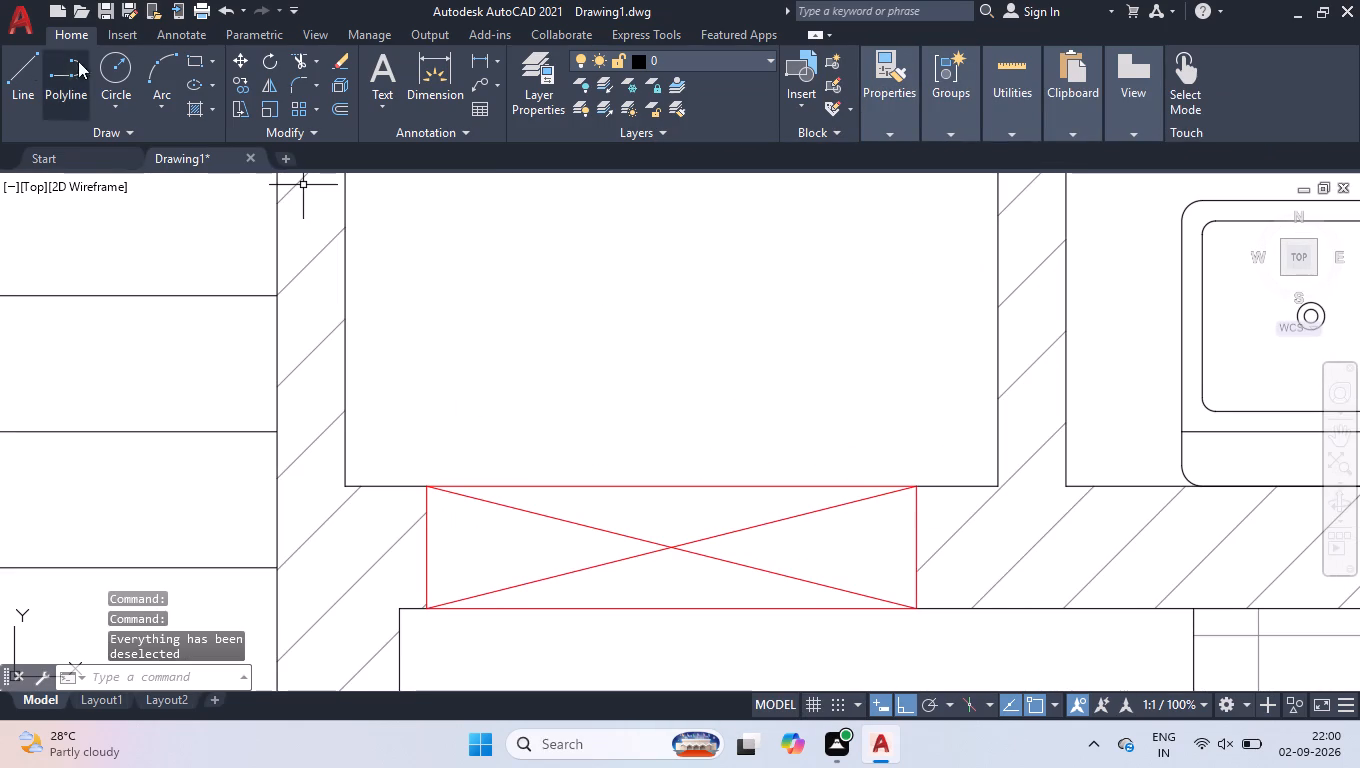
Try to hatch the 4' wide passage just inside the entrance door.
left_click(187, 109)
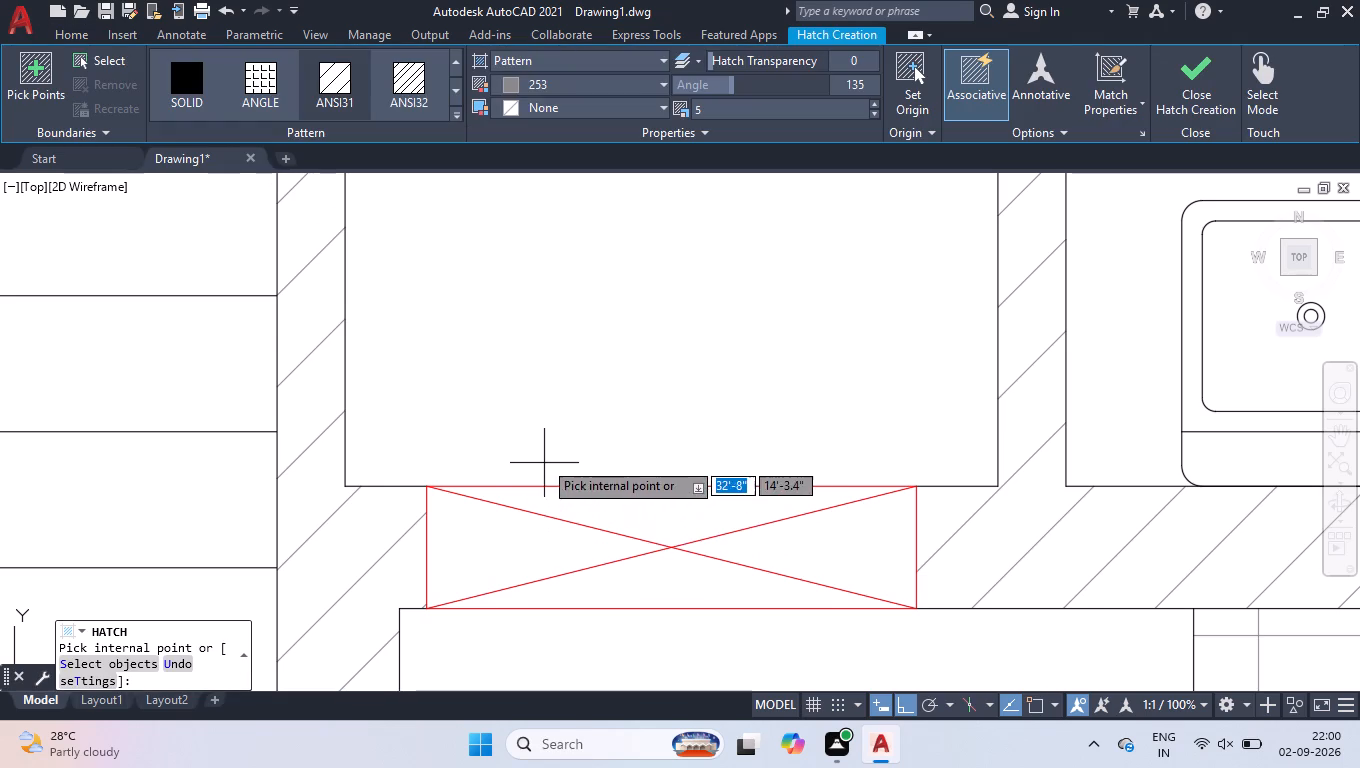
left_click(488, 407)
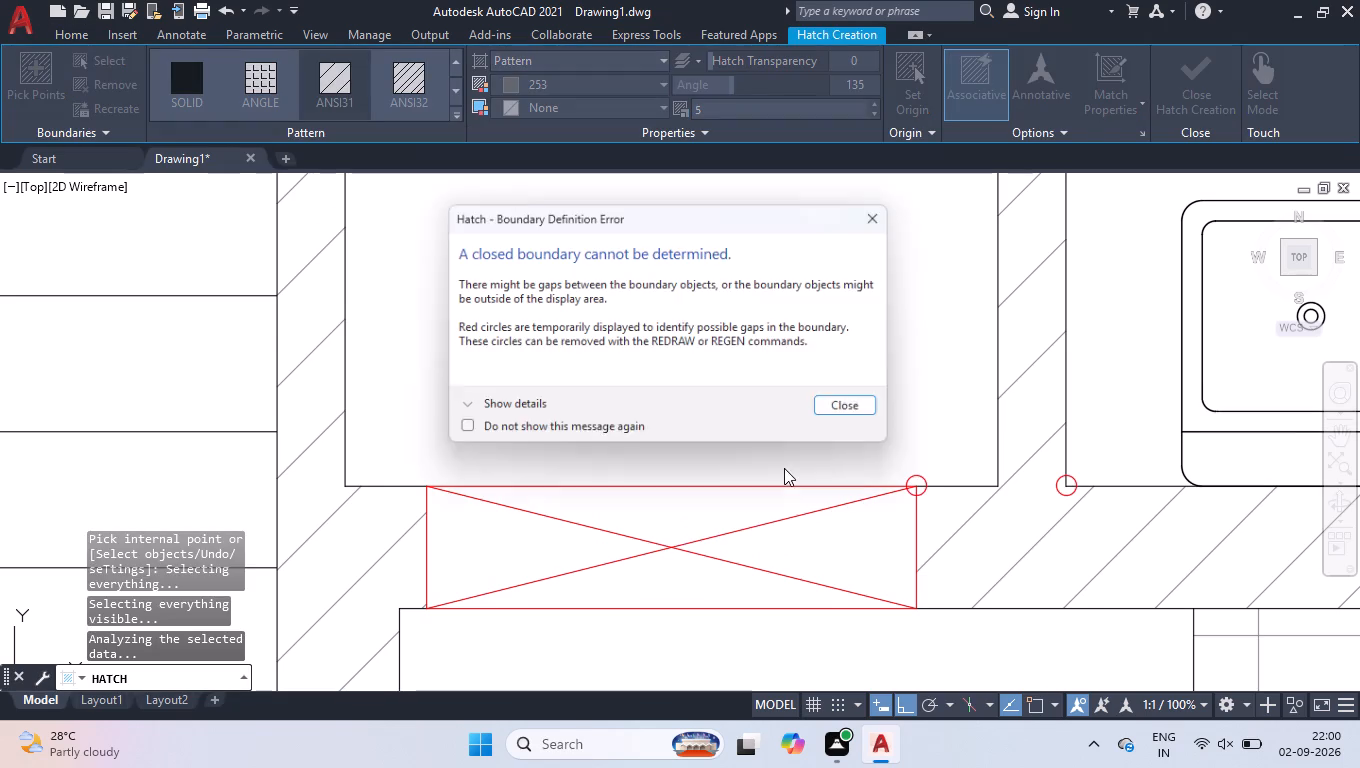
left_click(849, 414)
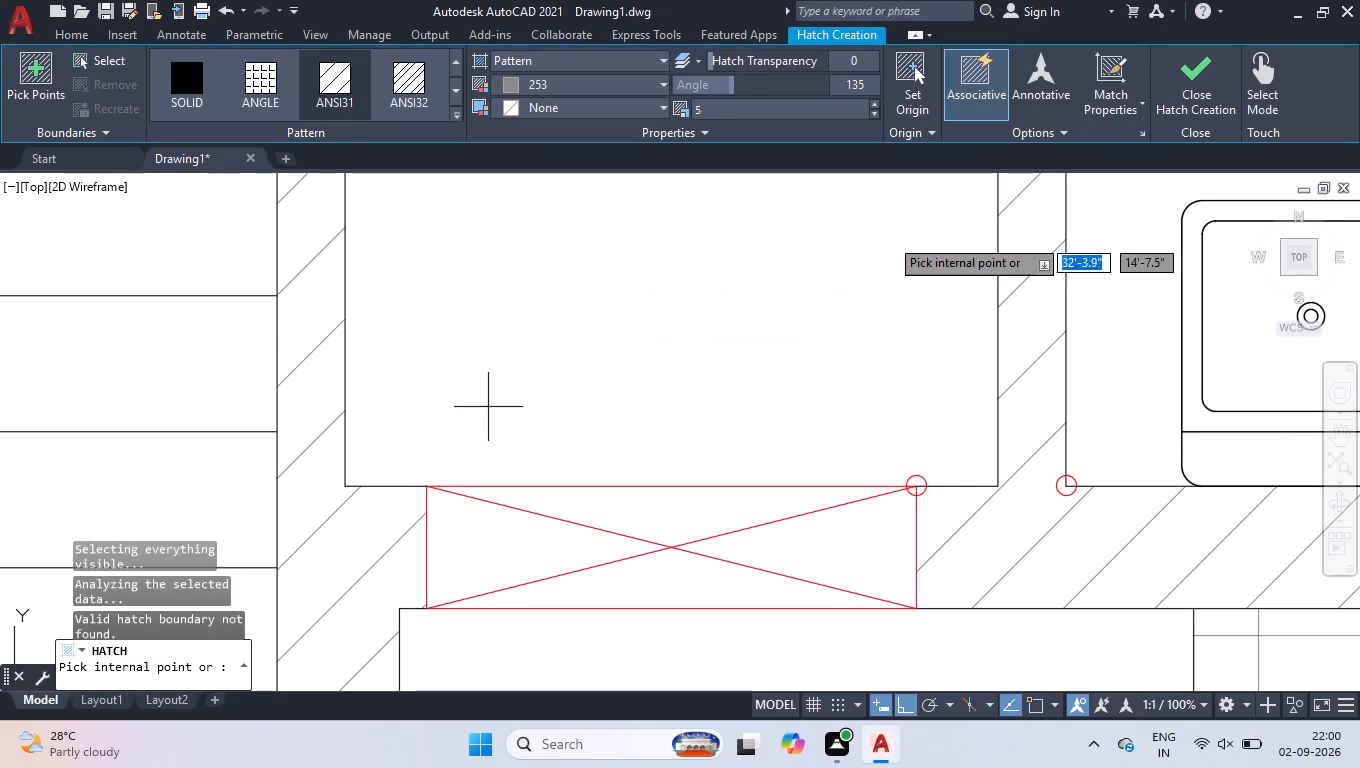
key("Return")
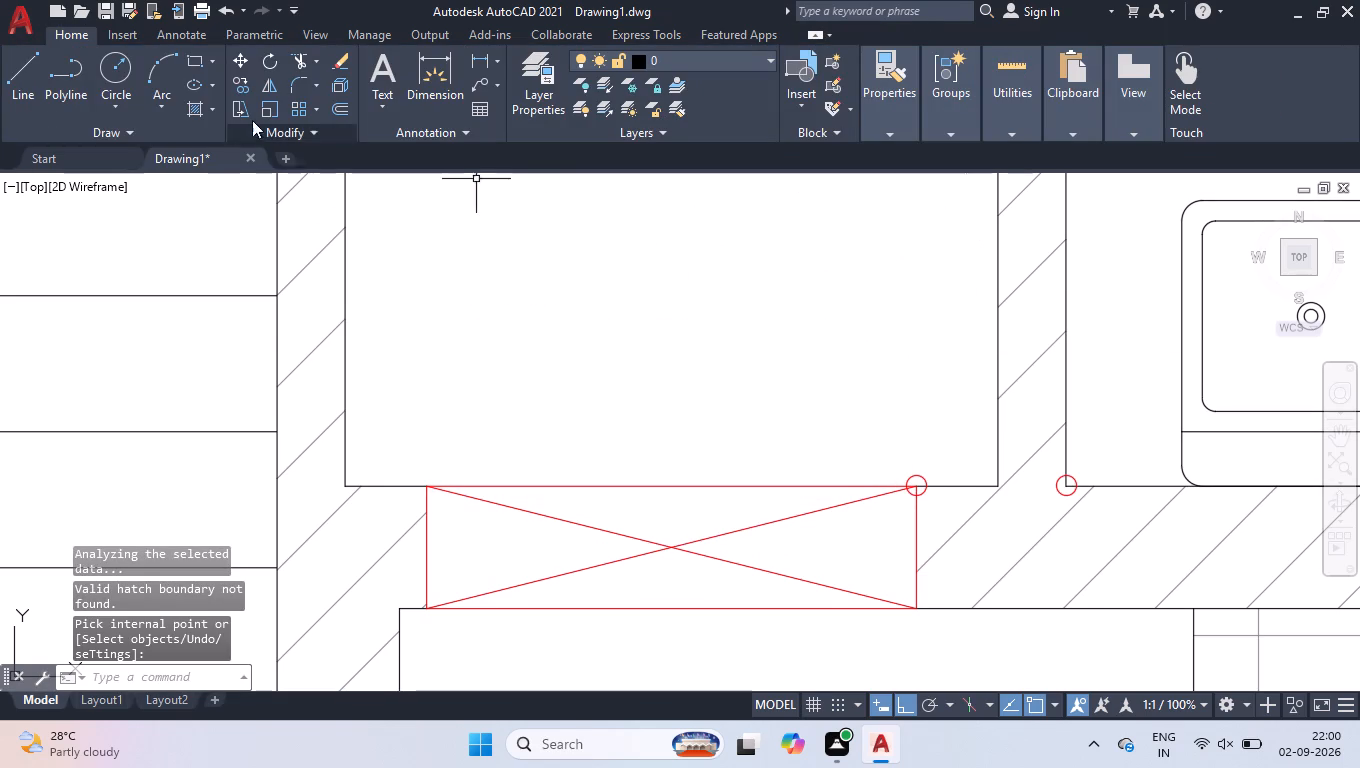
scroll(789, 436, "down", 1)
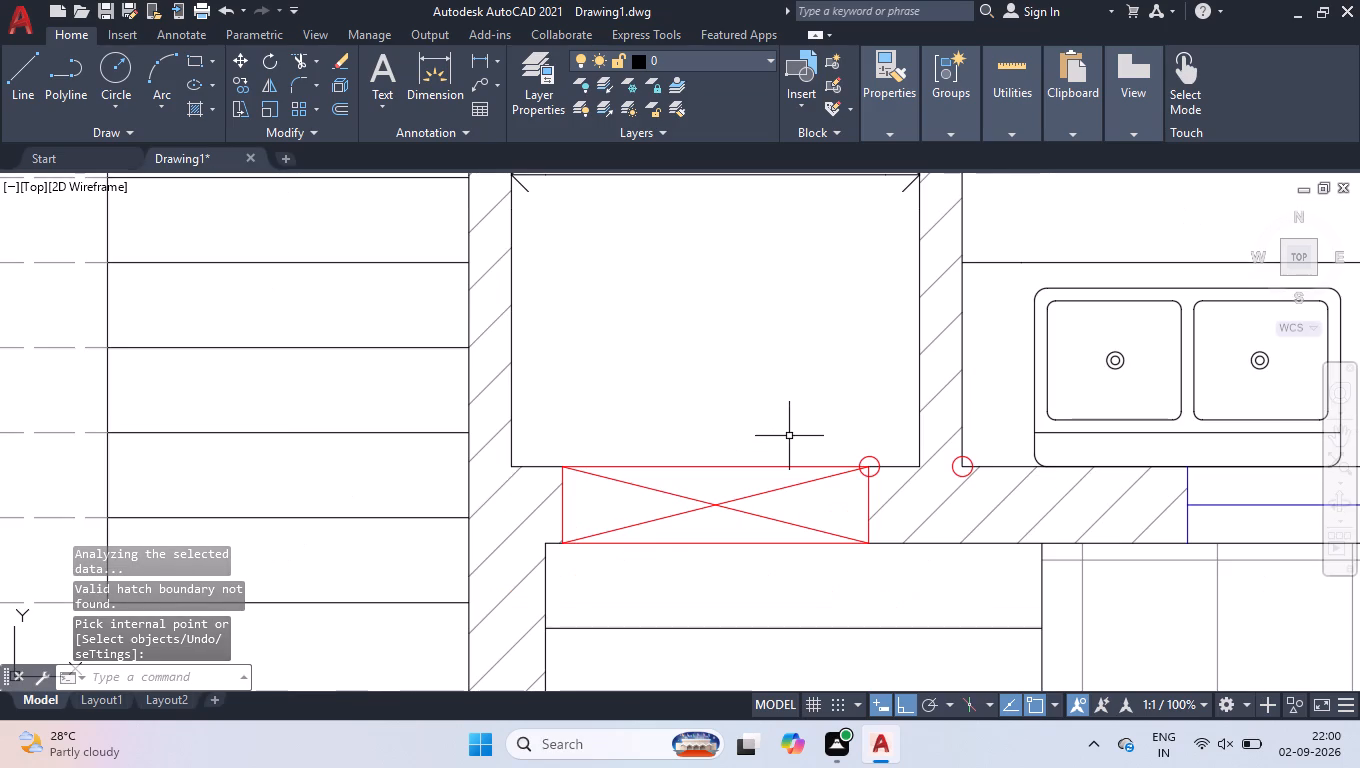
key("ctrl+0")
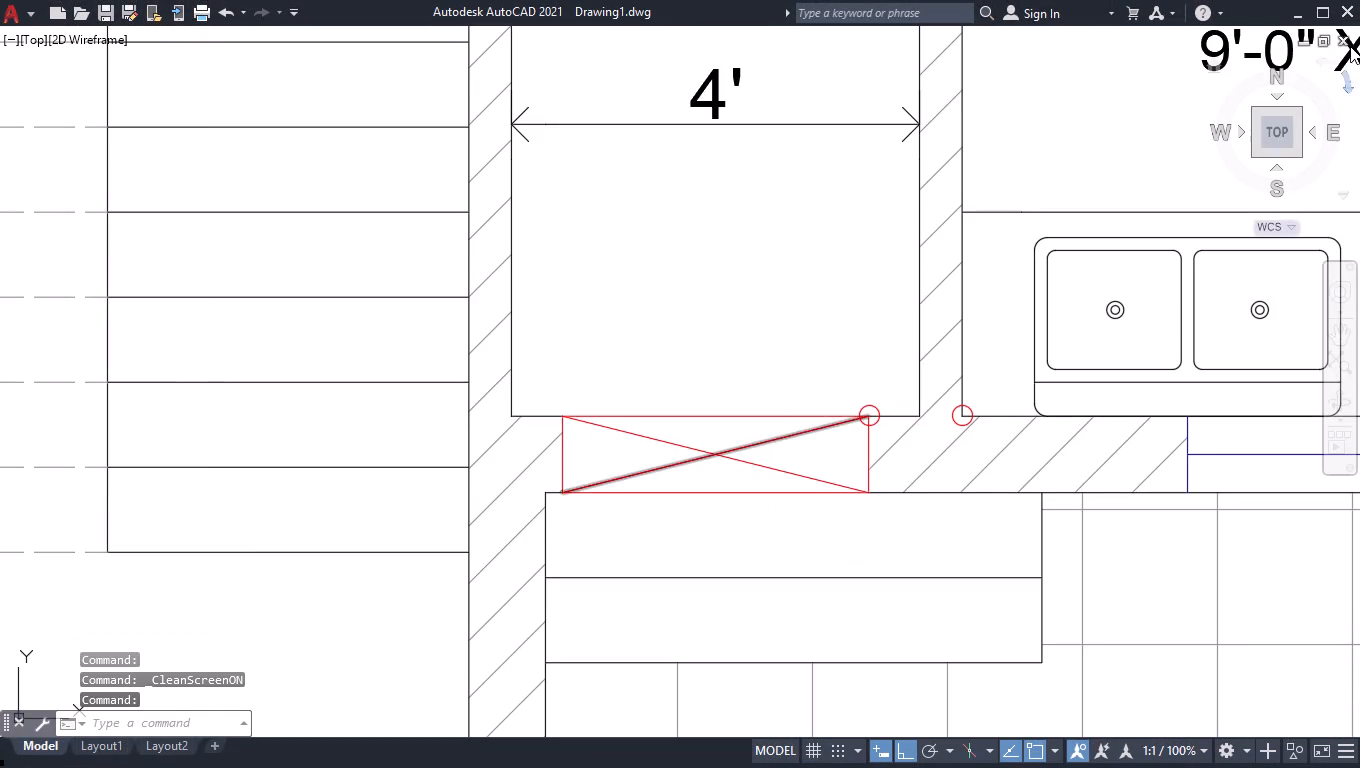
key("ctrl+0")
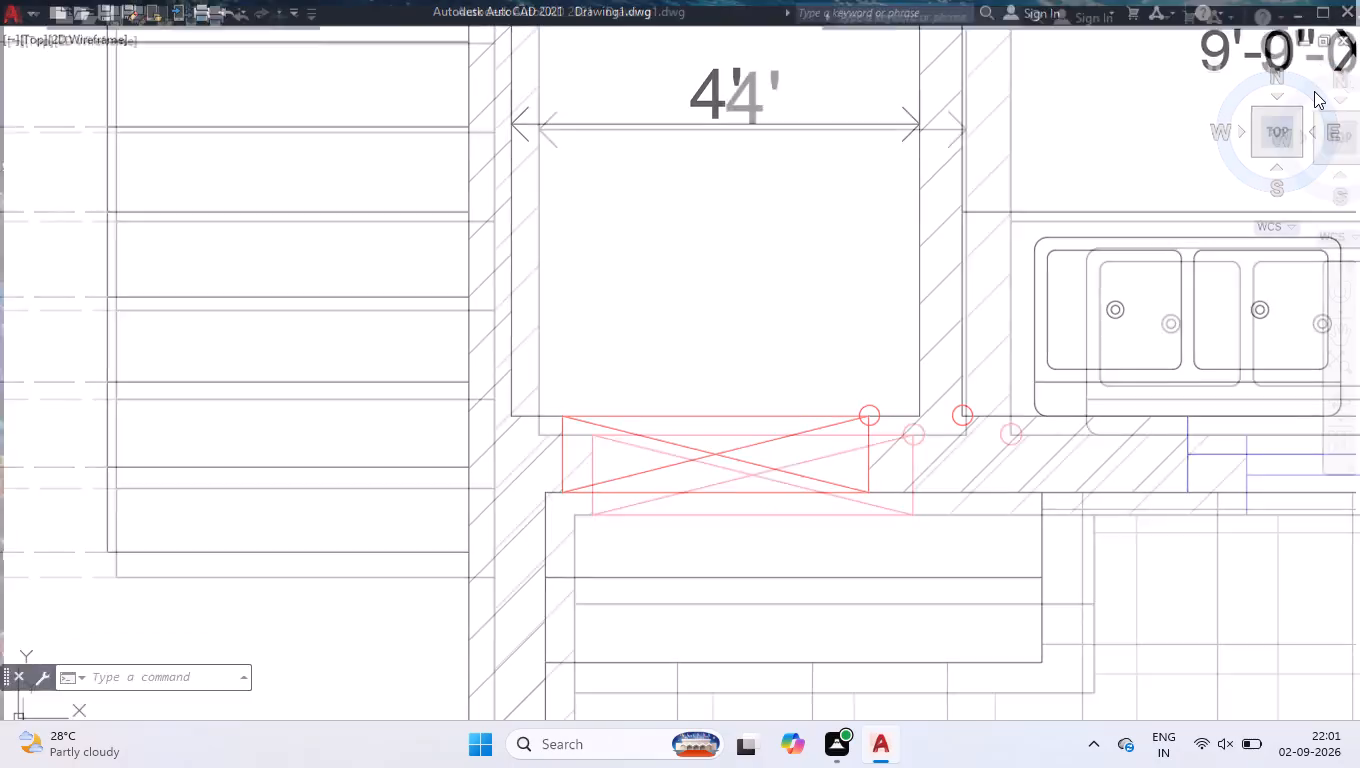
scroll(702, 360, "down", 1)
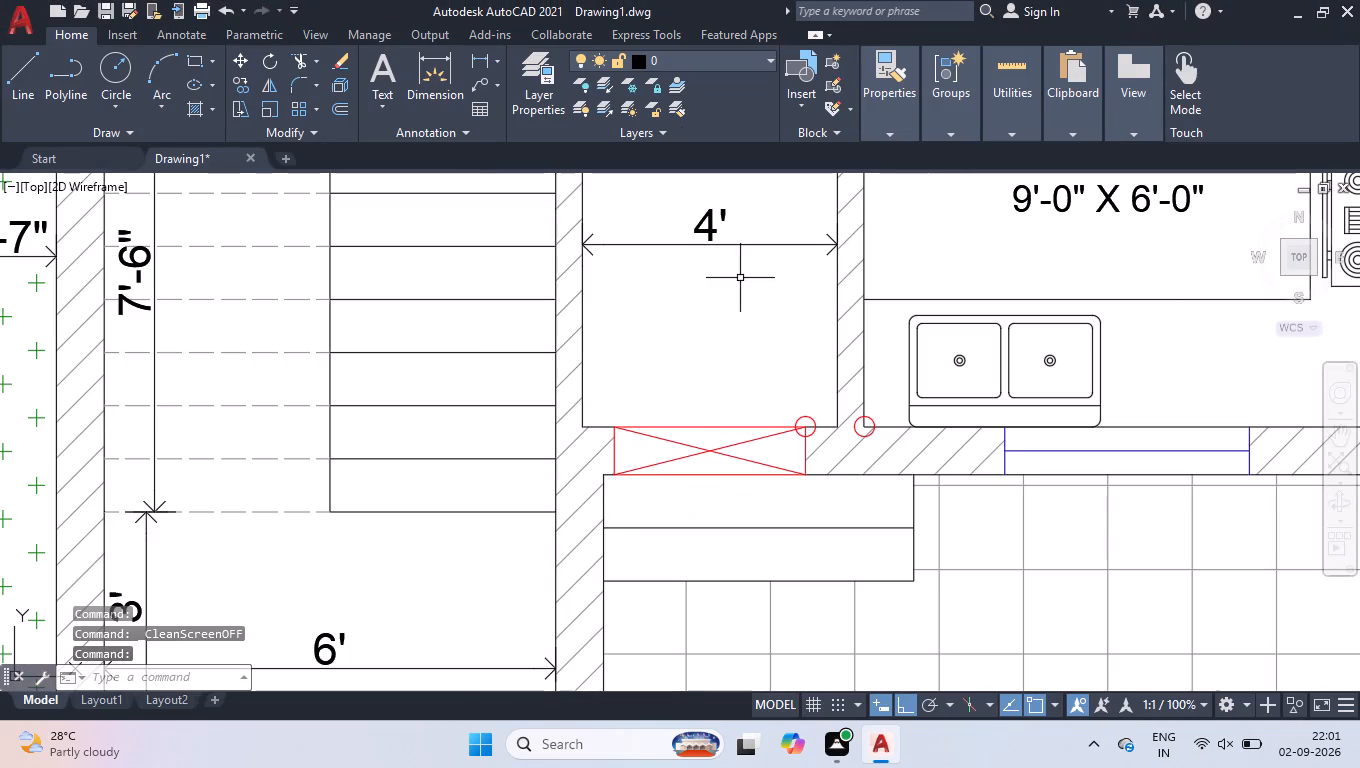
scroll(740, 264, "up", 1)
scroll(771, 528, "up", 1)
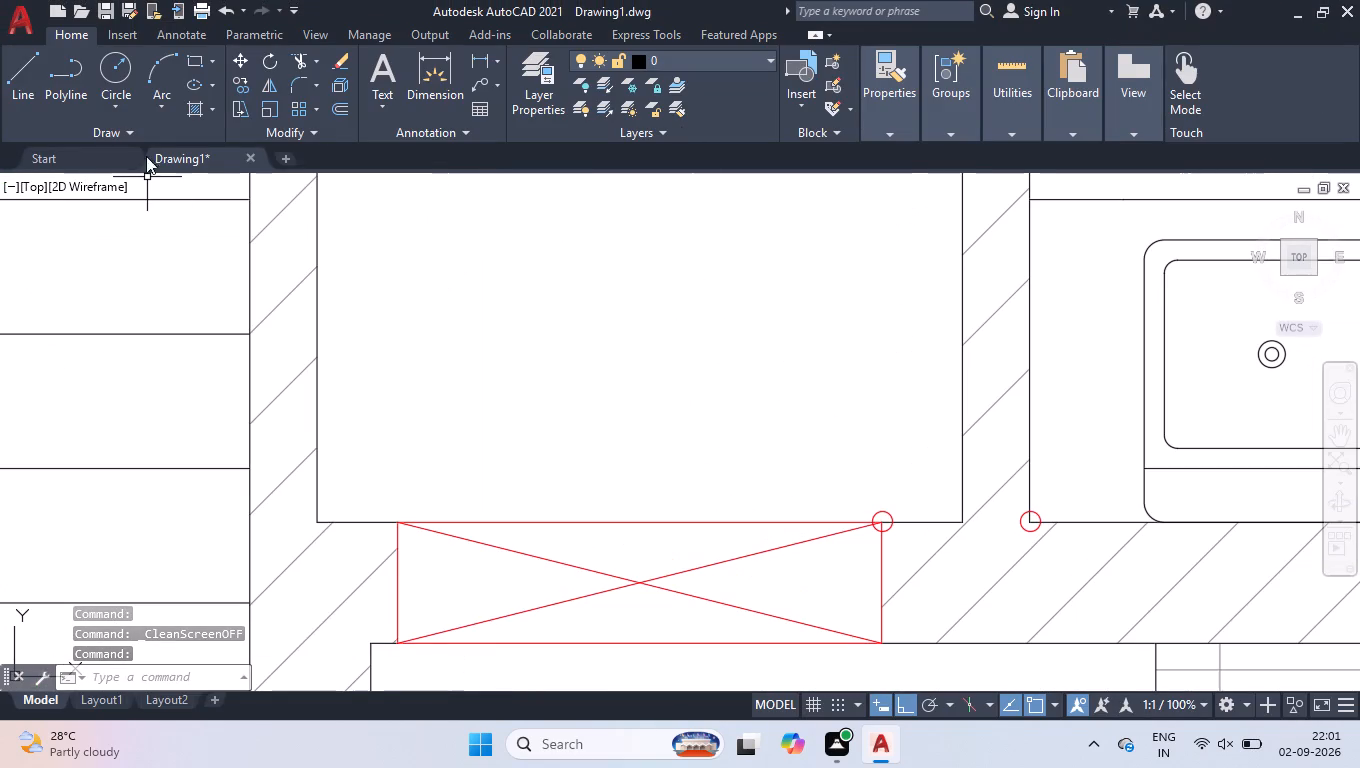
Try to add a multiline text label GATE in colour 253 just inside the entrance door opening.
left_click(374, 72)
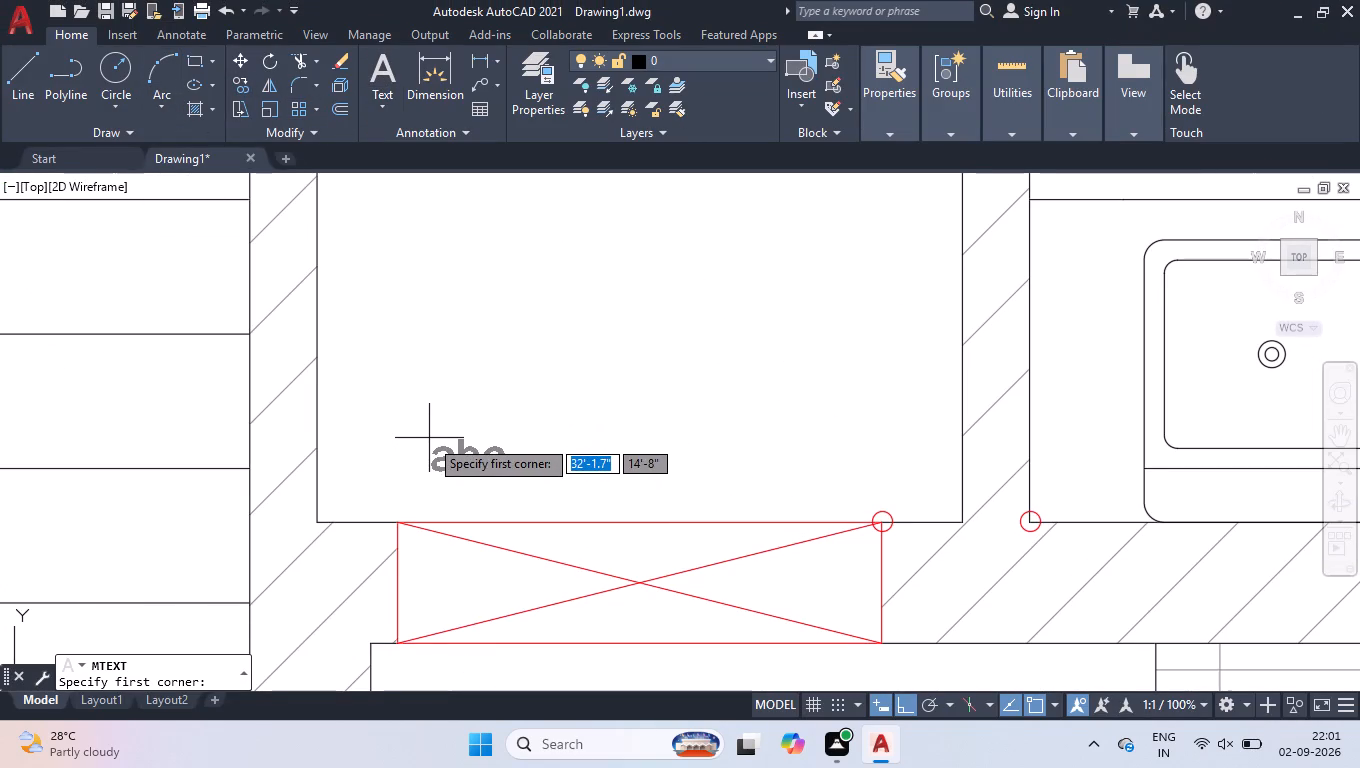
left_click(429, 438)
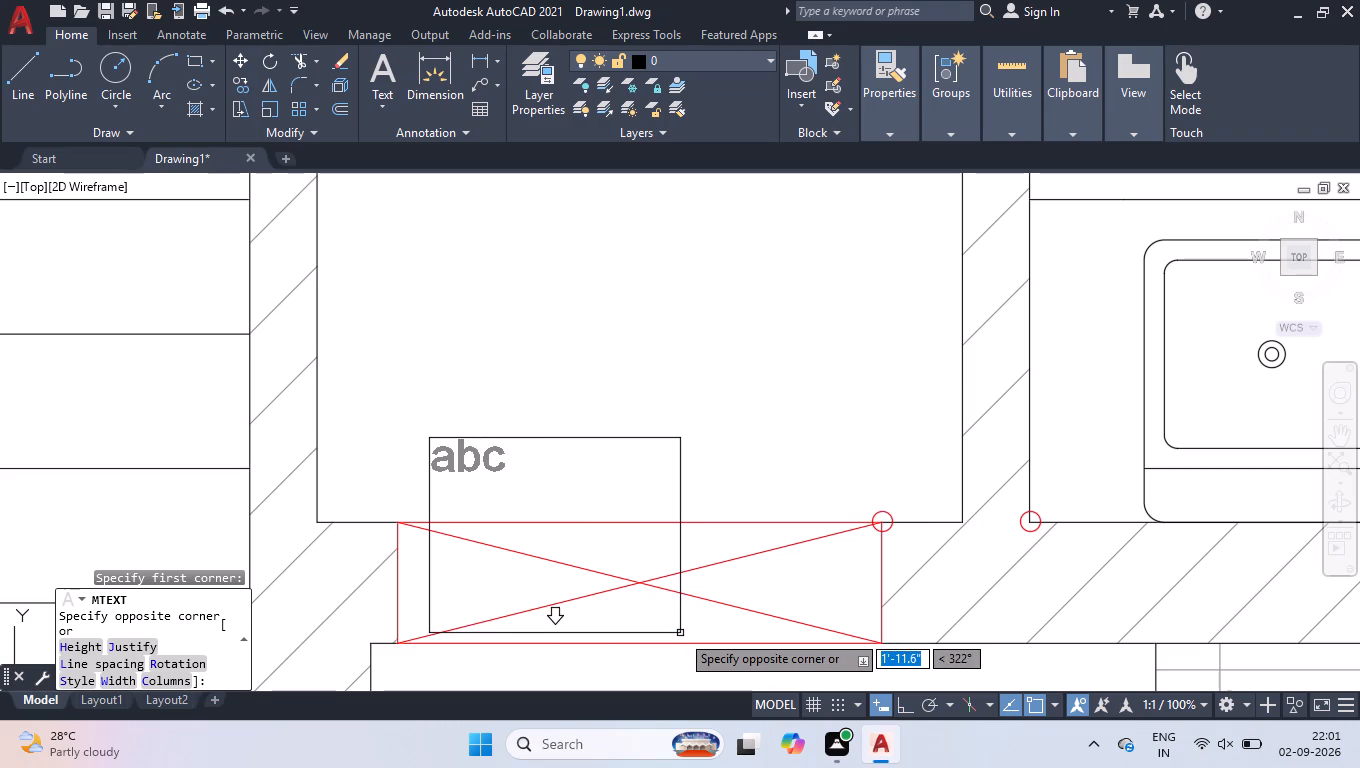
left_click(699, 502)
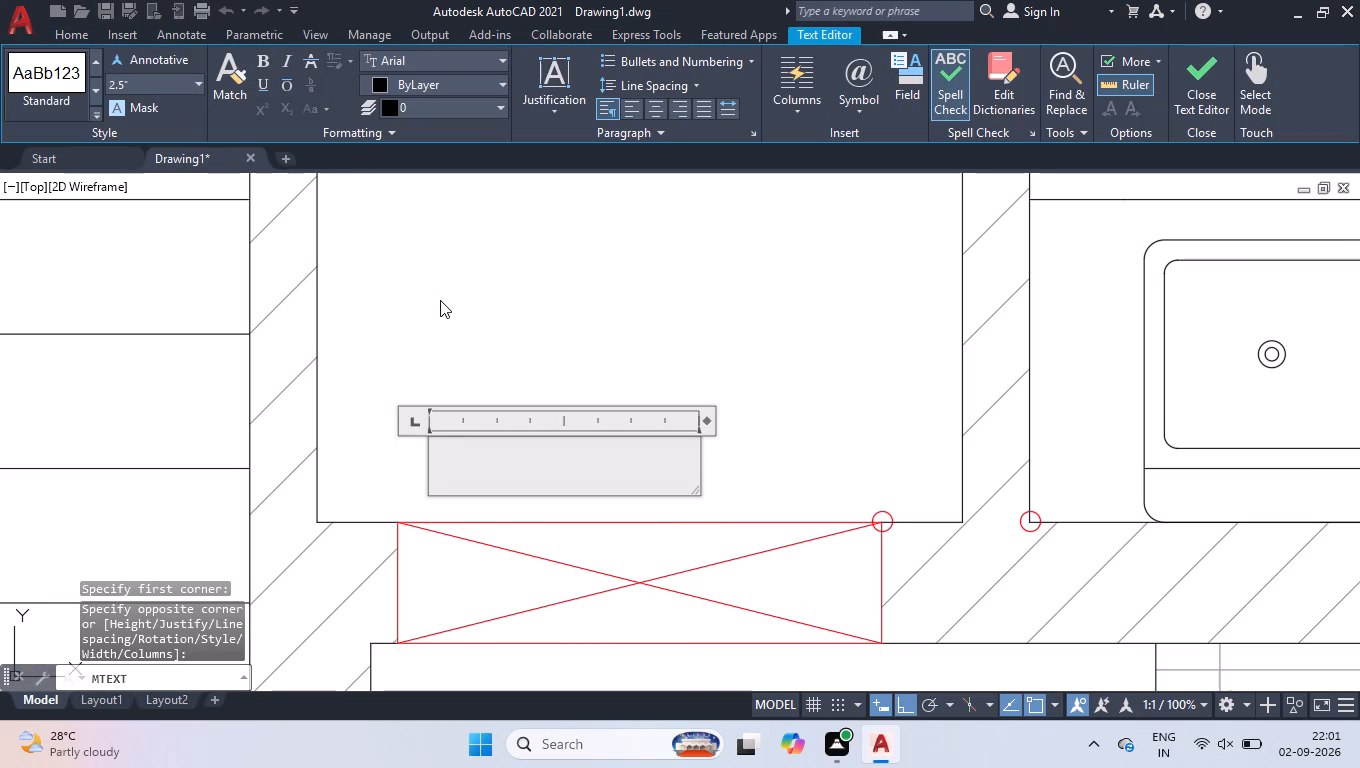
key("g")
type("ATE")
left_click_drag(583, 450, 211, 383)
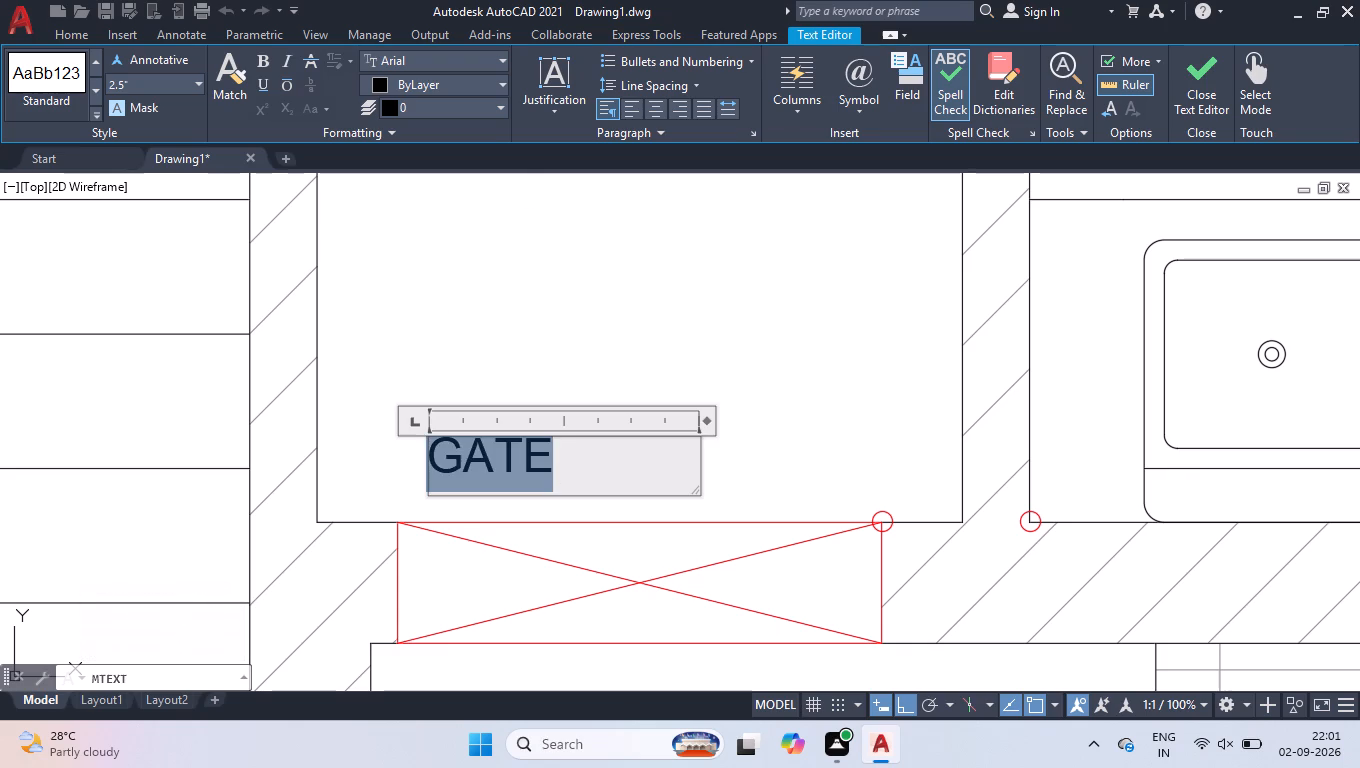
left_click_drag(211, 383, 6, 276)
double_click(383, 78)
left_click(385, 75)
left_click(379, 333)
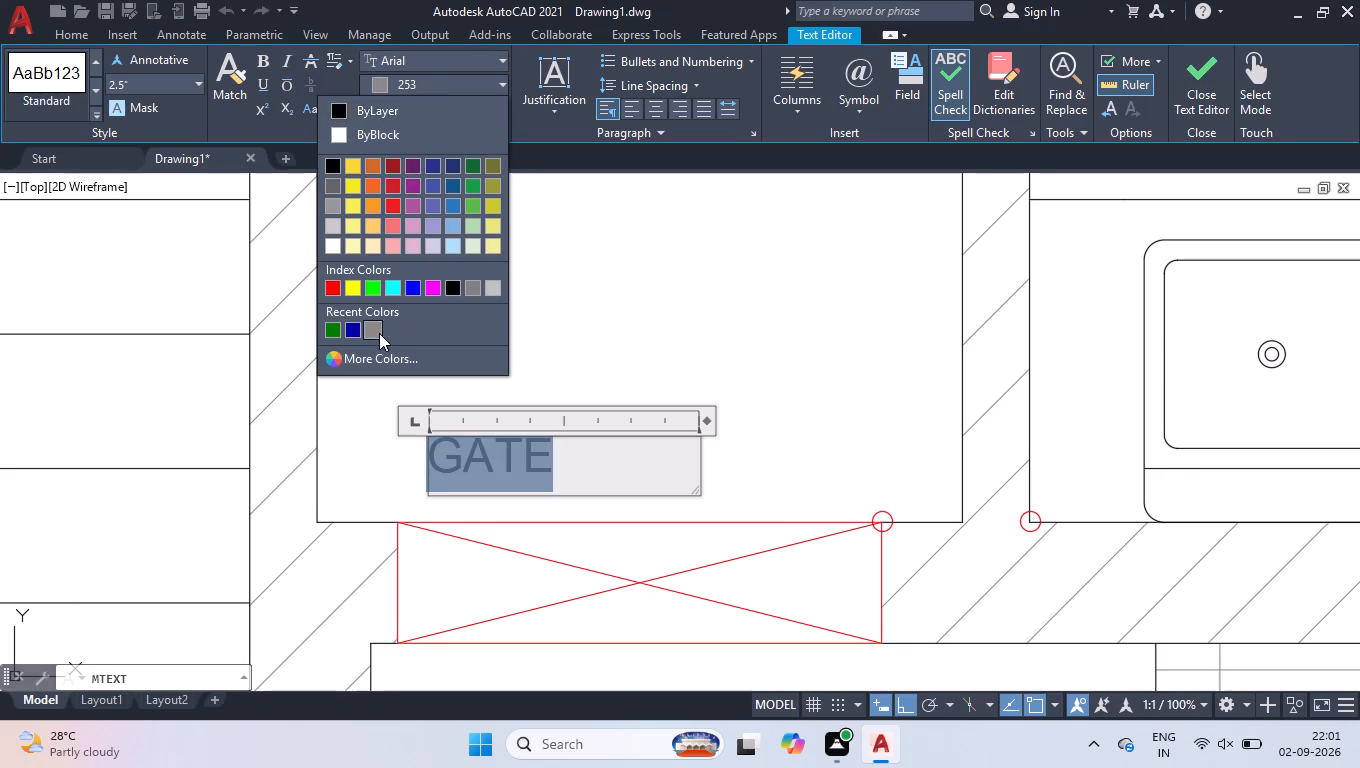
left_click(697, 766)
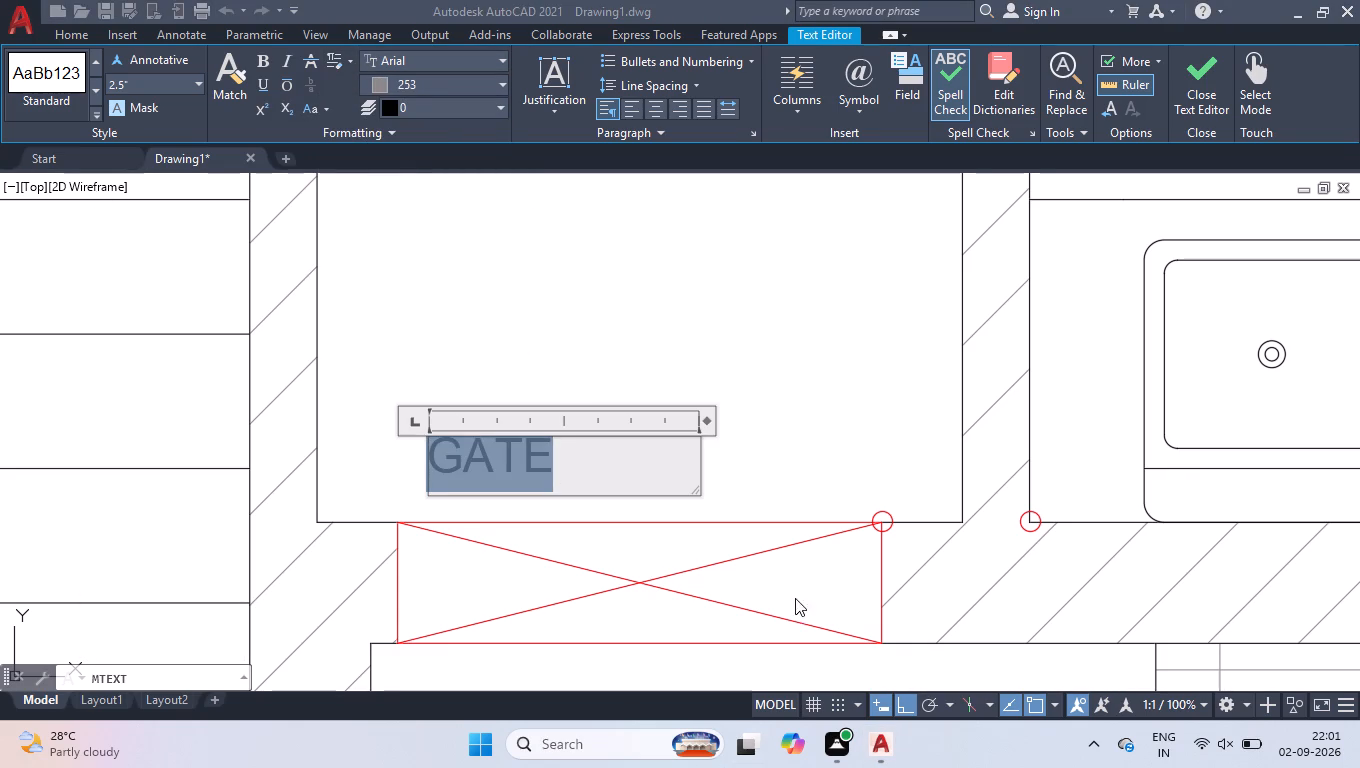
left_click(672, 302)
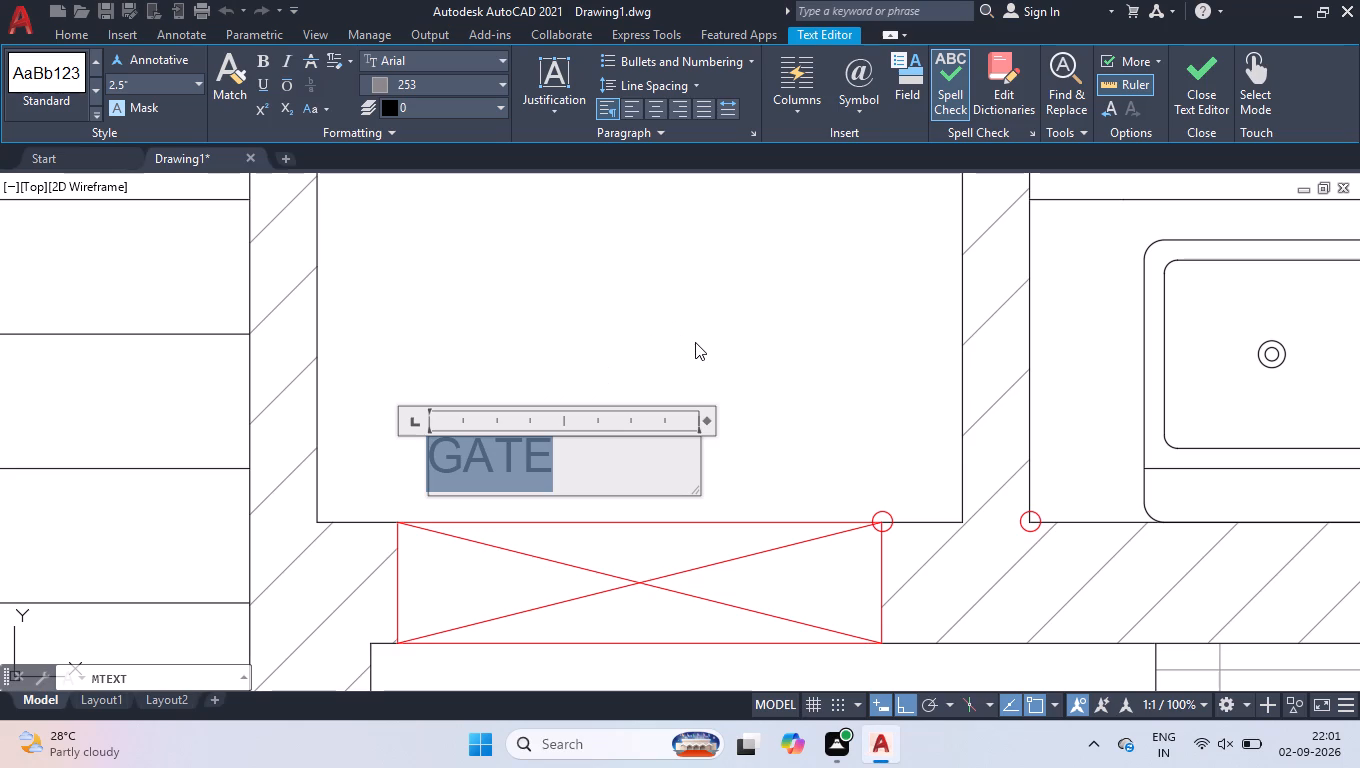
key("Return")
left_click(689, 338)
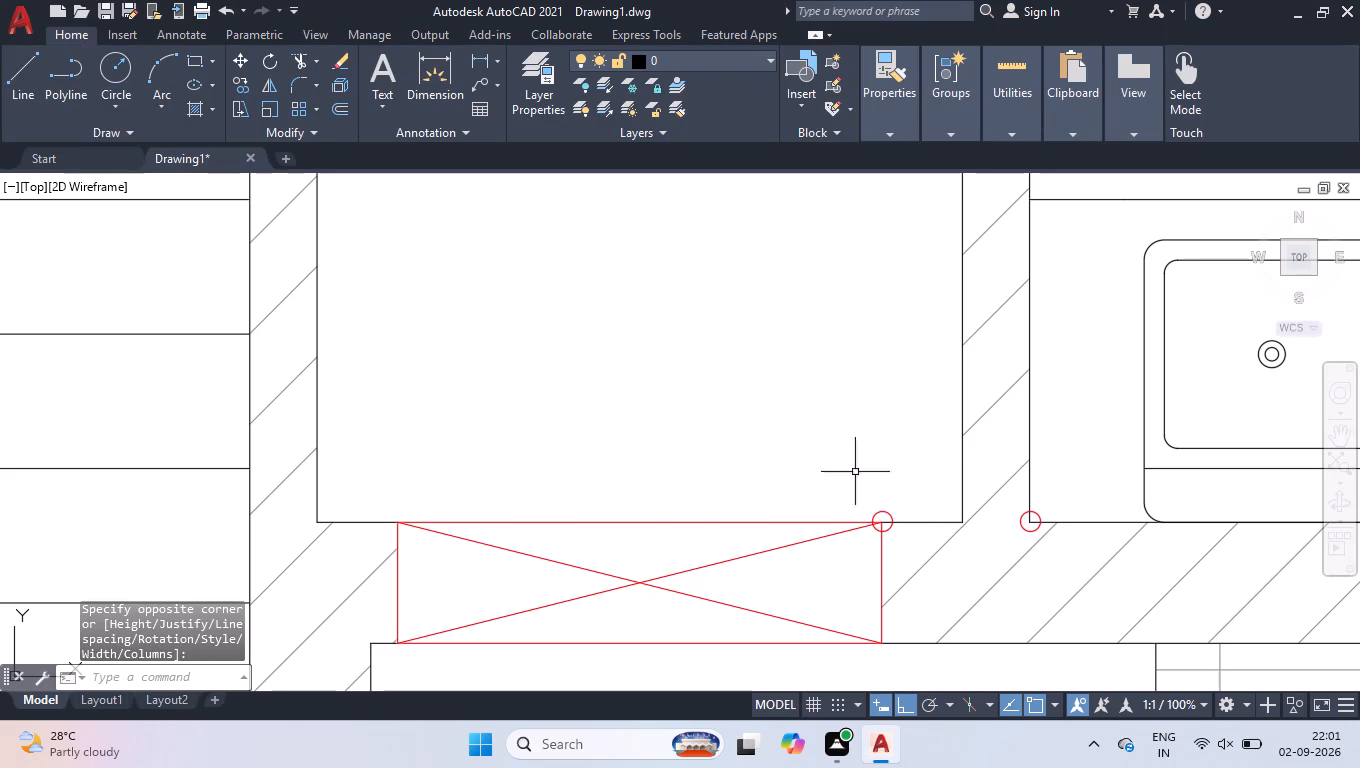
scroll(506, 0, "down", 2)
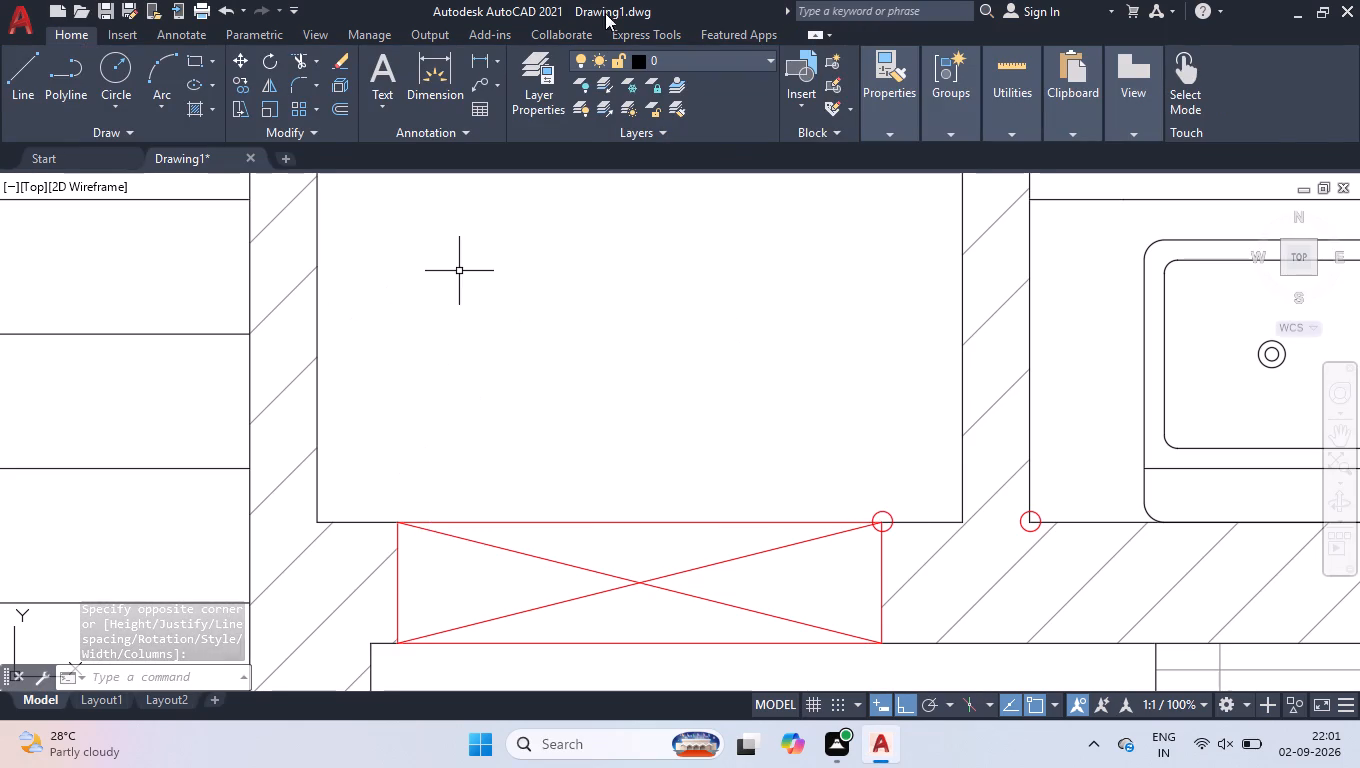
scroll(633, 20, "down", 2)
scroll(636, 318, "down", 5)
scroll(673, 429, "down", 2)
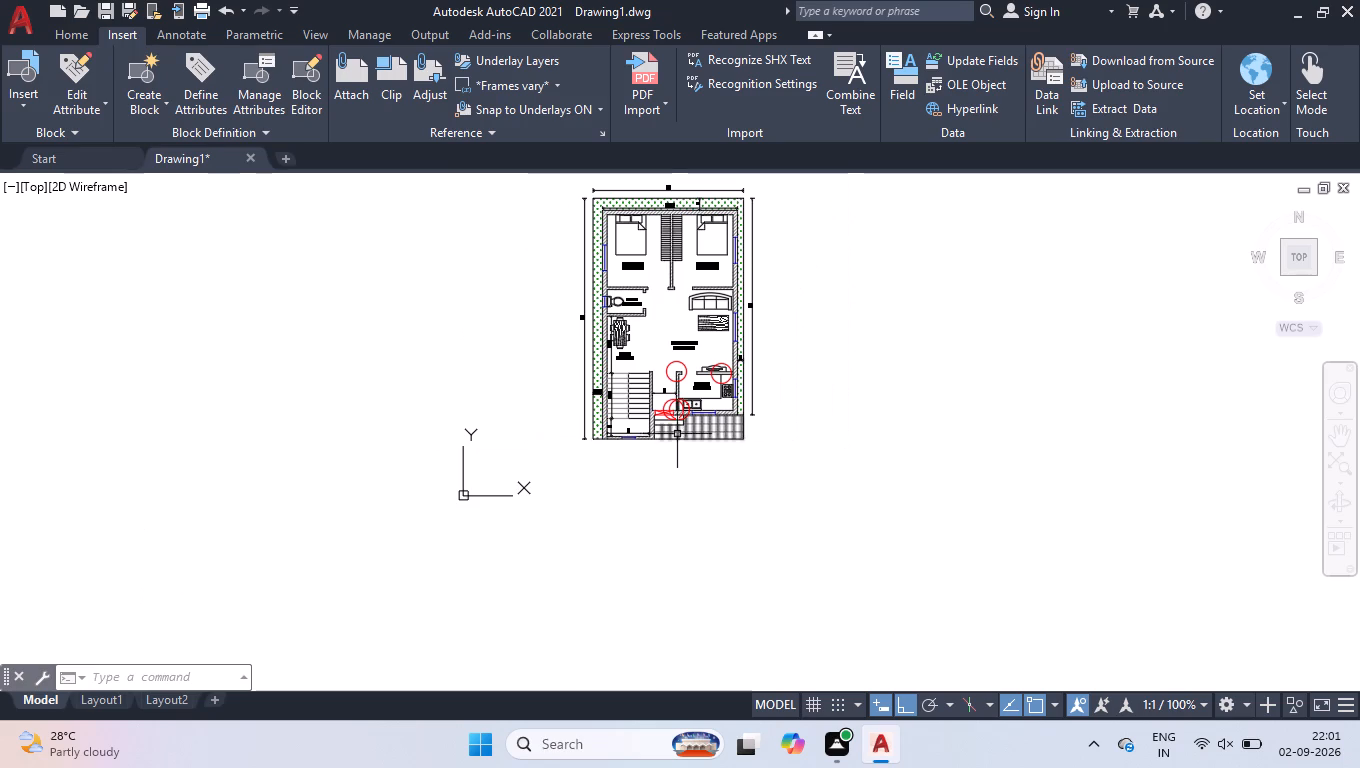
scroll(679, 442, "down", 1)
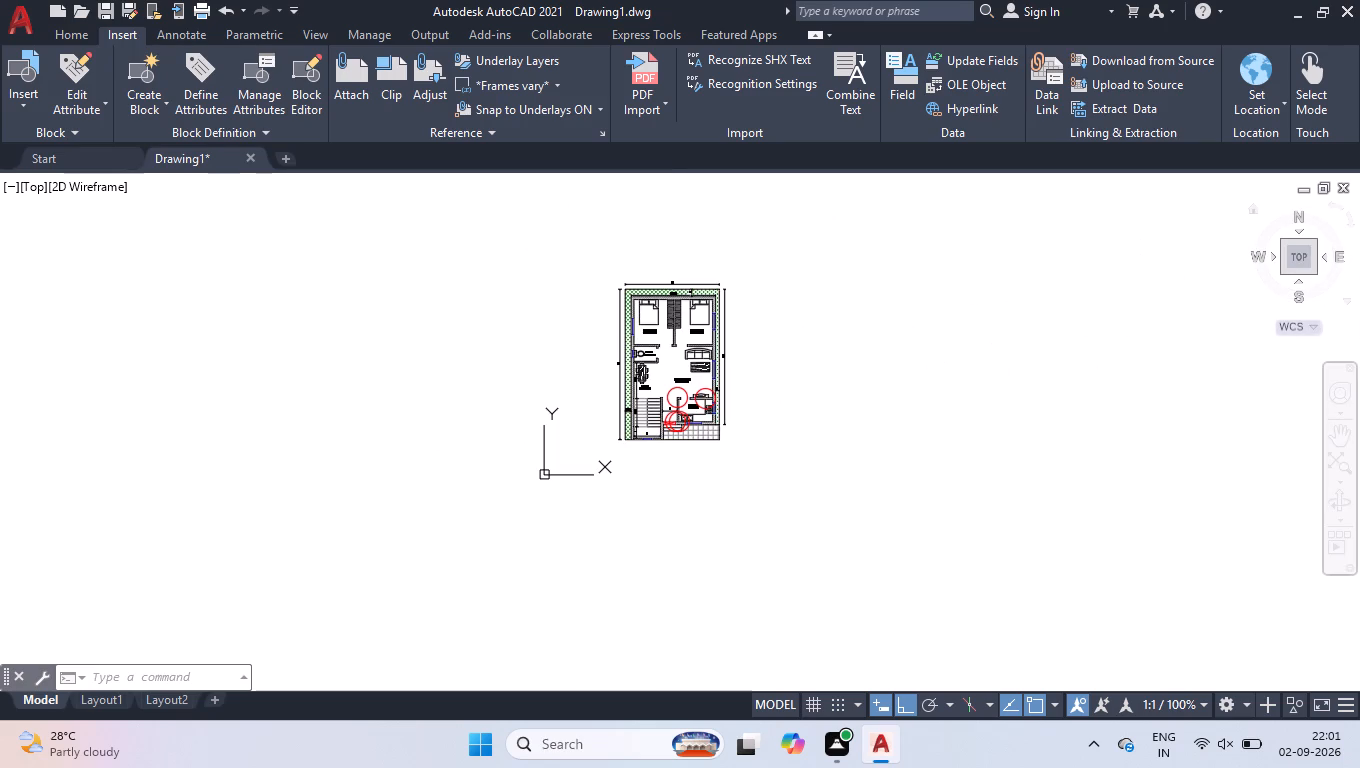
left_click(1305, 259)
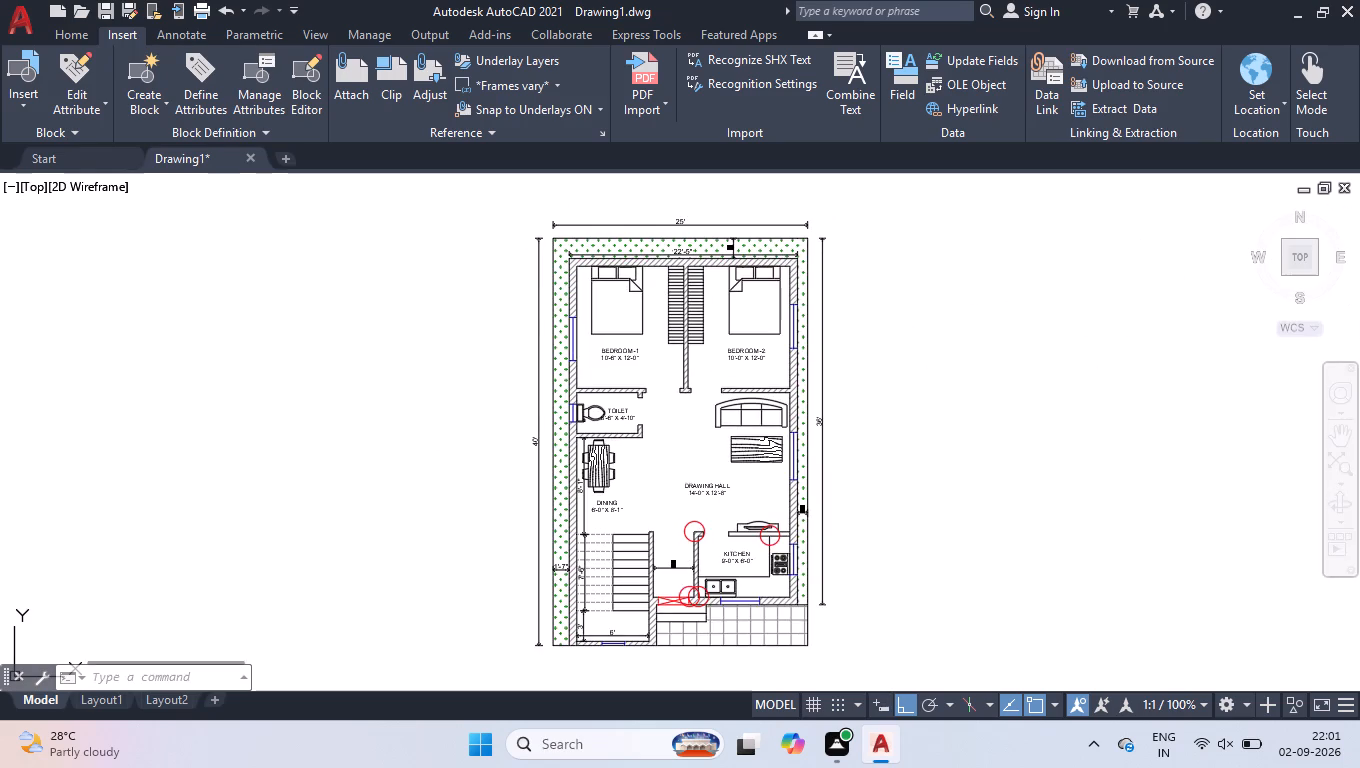
Add a multiline text label GATE with 6" text height just inside the entrance door opening.
scroll(681, 636, "up", 2)
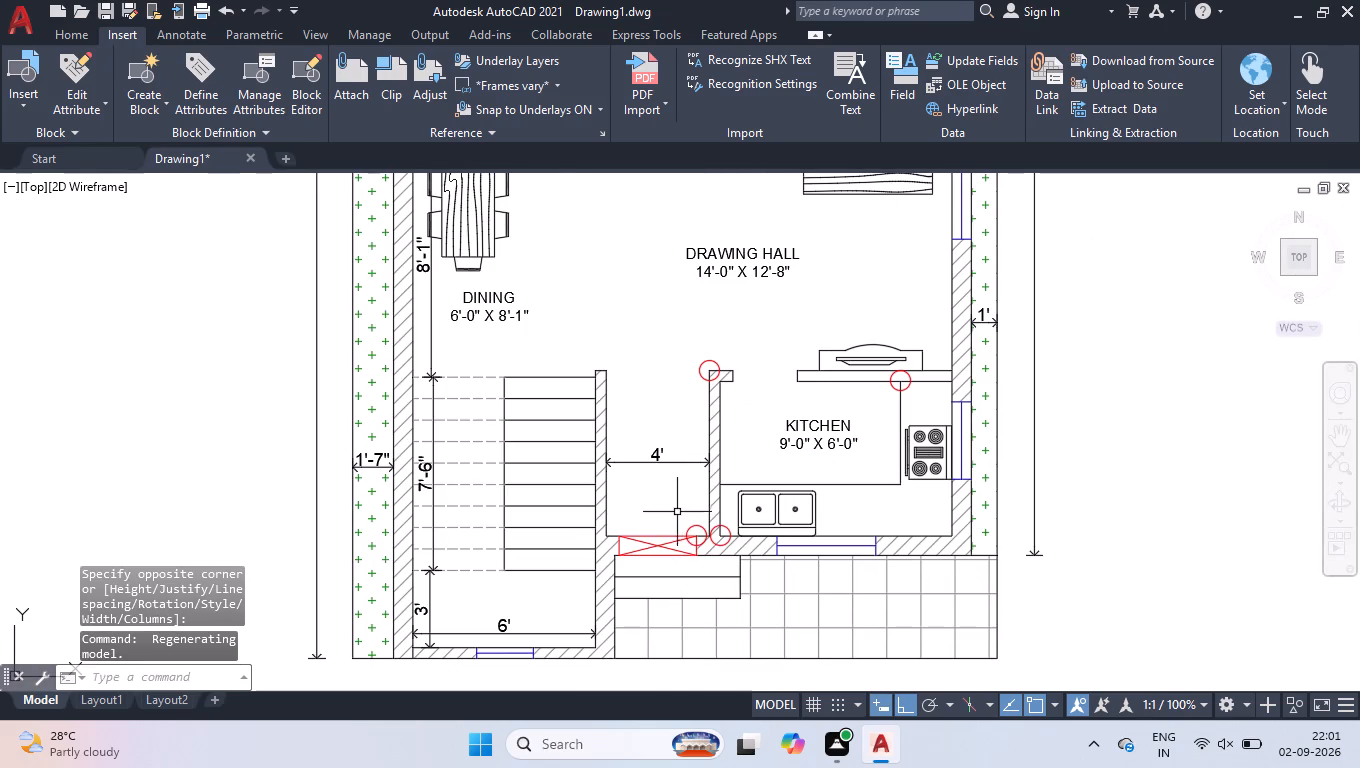
scroll(647, 531, "up", 4)
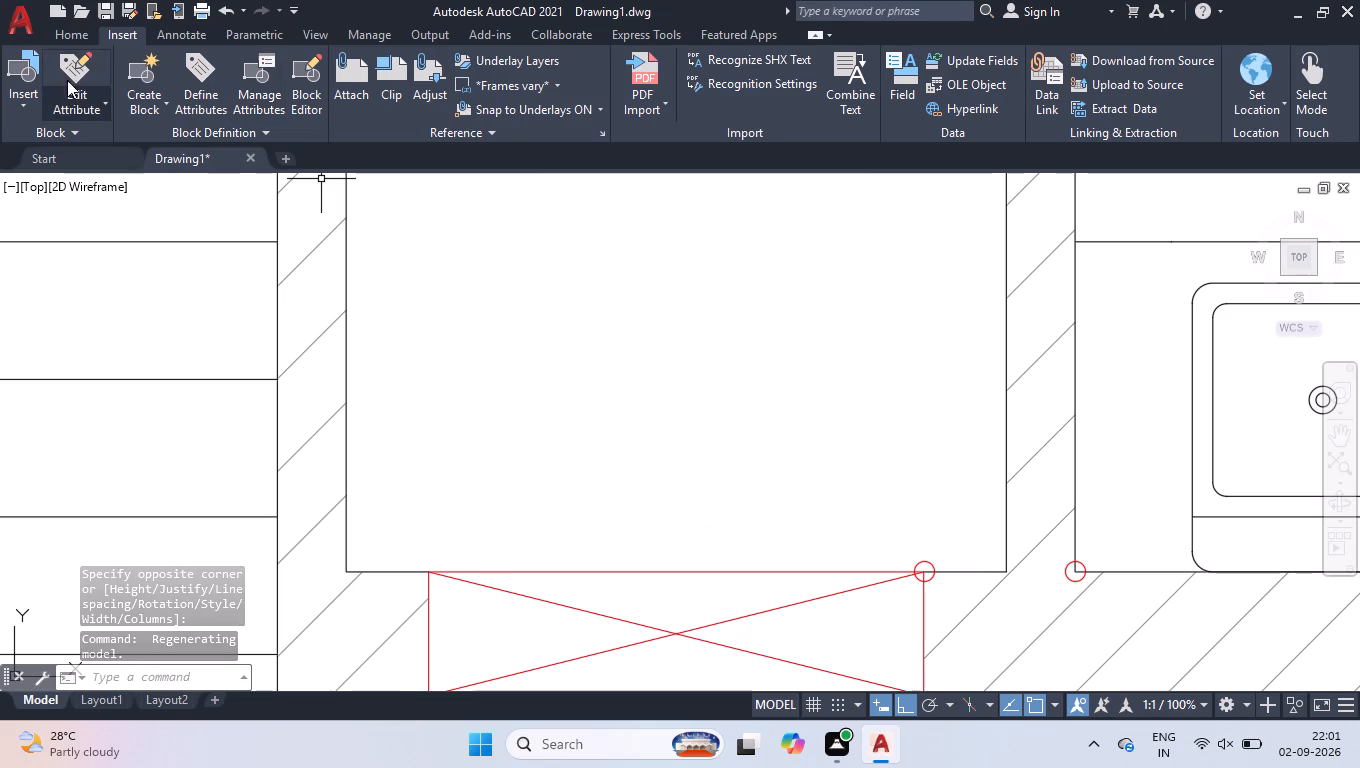
left_click(61, 26)
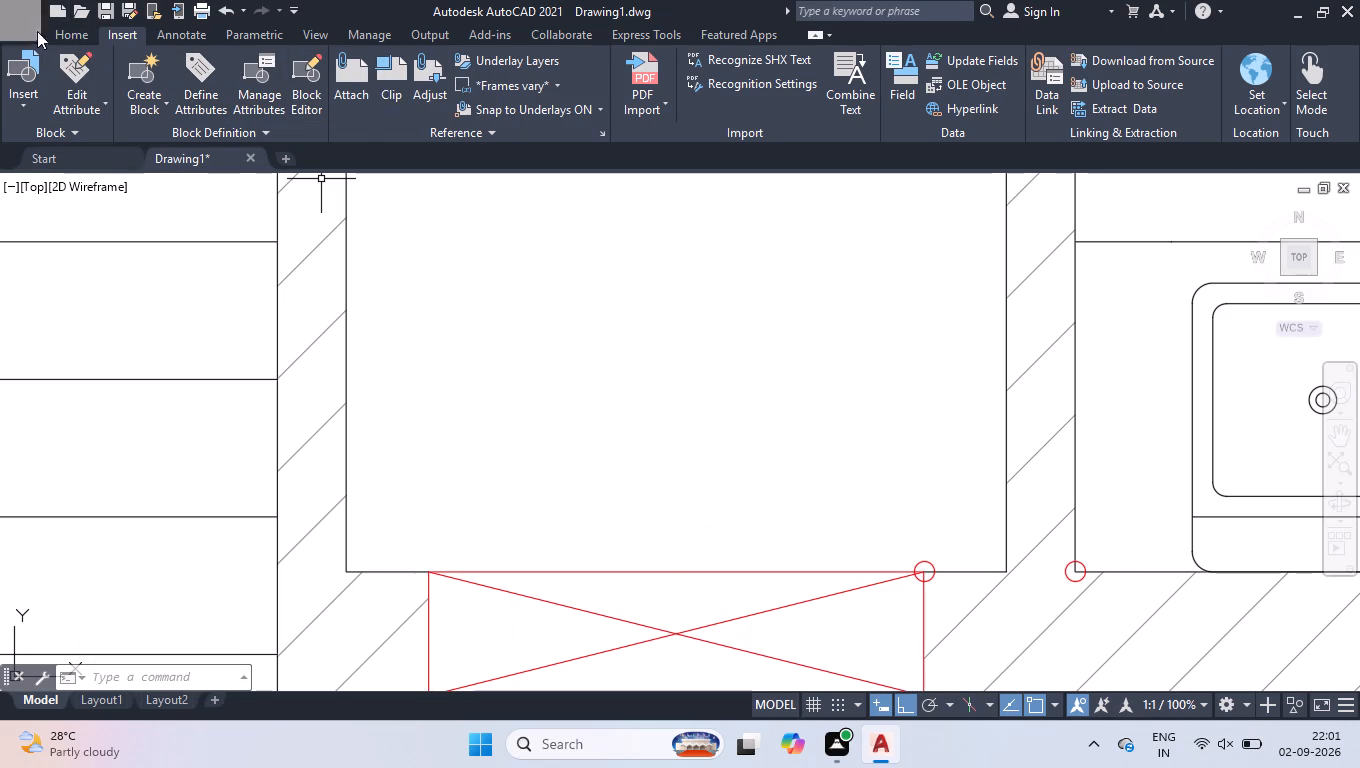
left_click(57, 33)
left_click(371, 73)
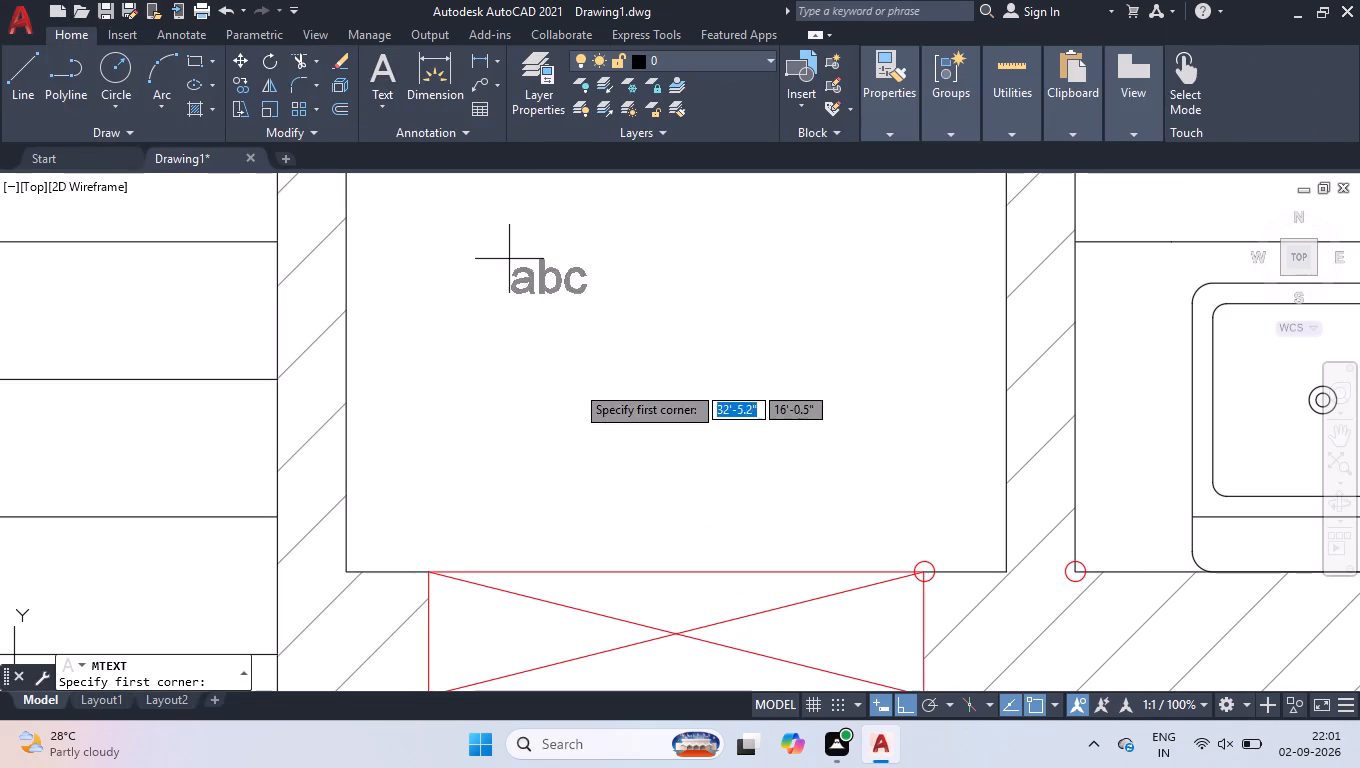
left_click_drag(491, 463, 521, 471)
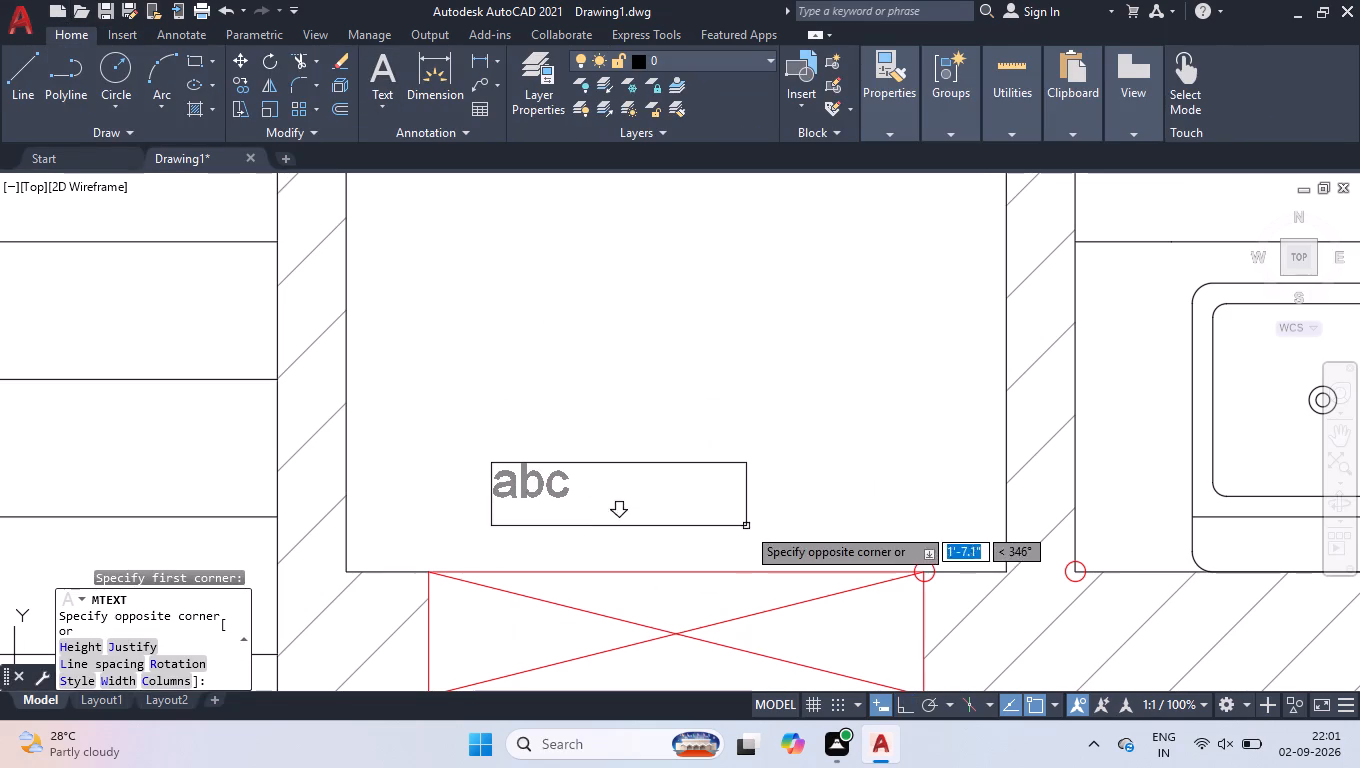
left_click(834, 553)
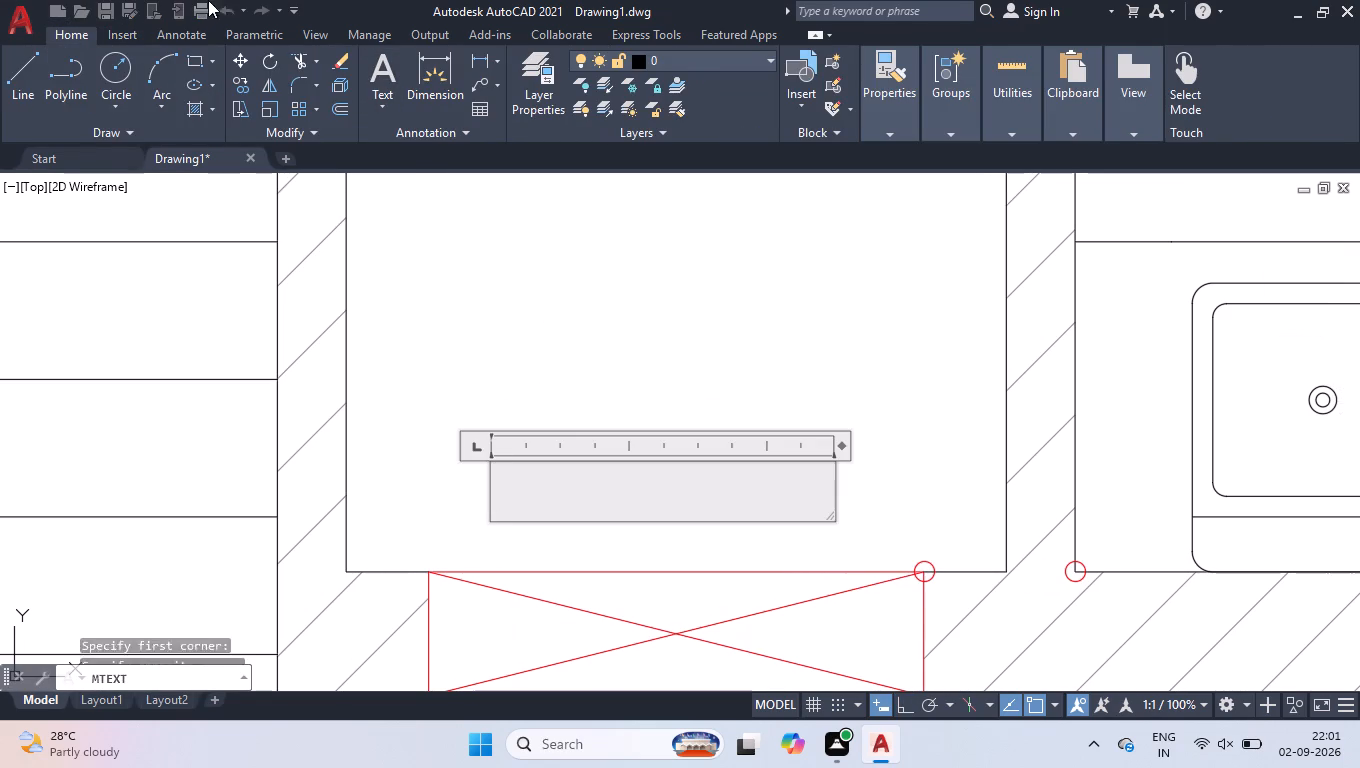
left_click(180, 79)
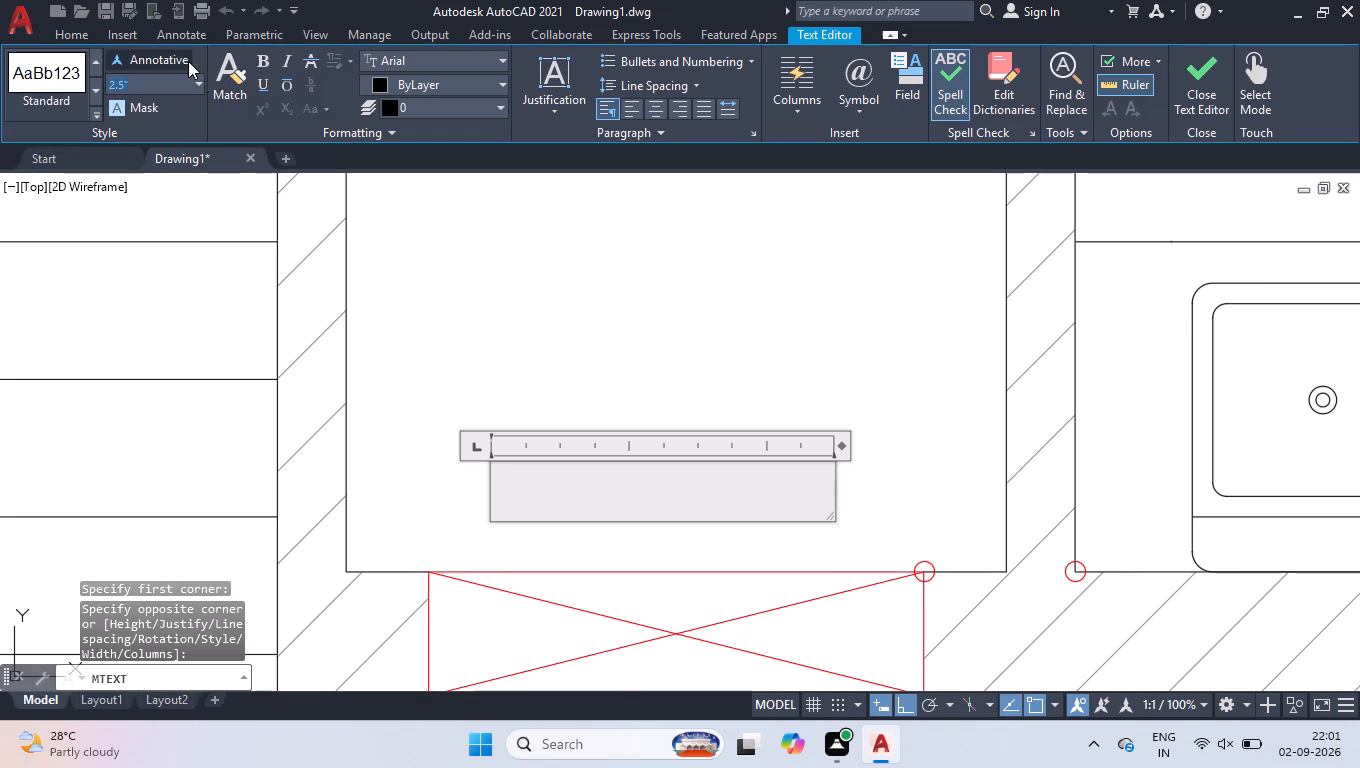
key("6")
key("Return")
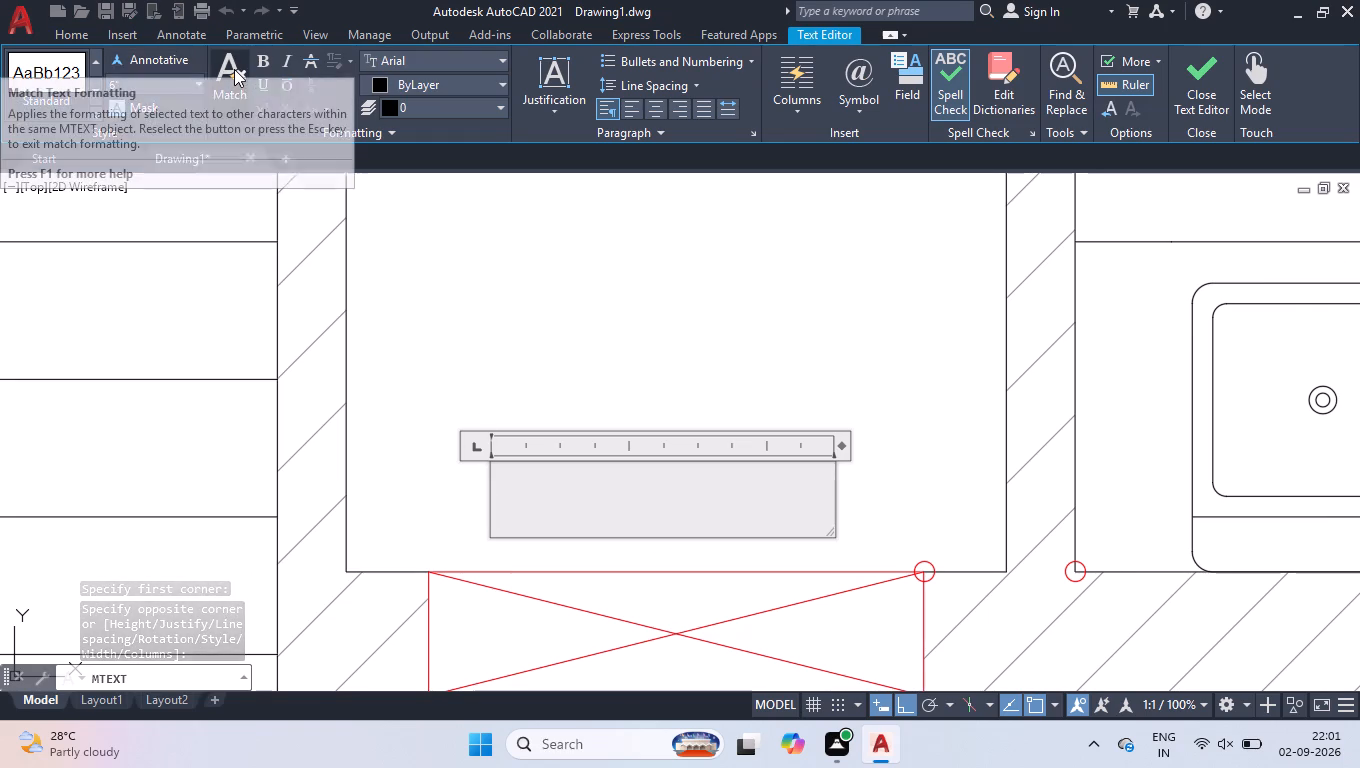
type("GATE")
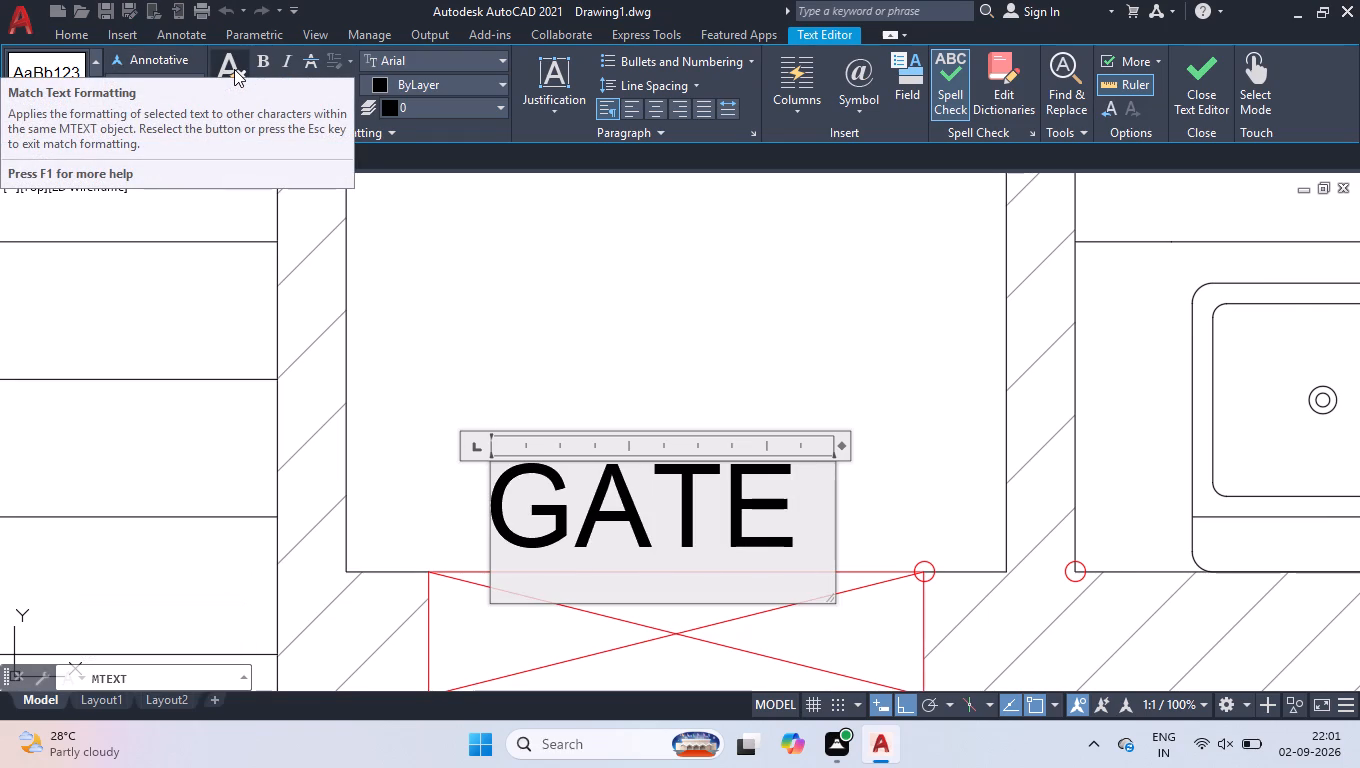
Set the colour of the whole GATE text to grey 253 and finish the label.
key("ctrl+a")
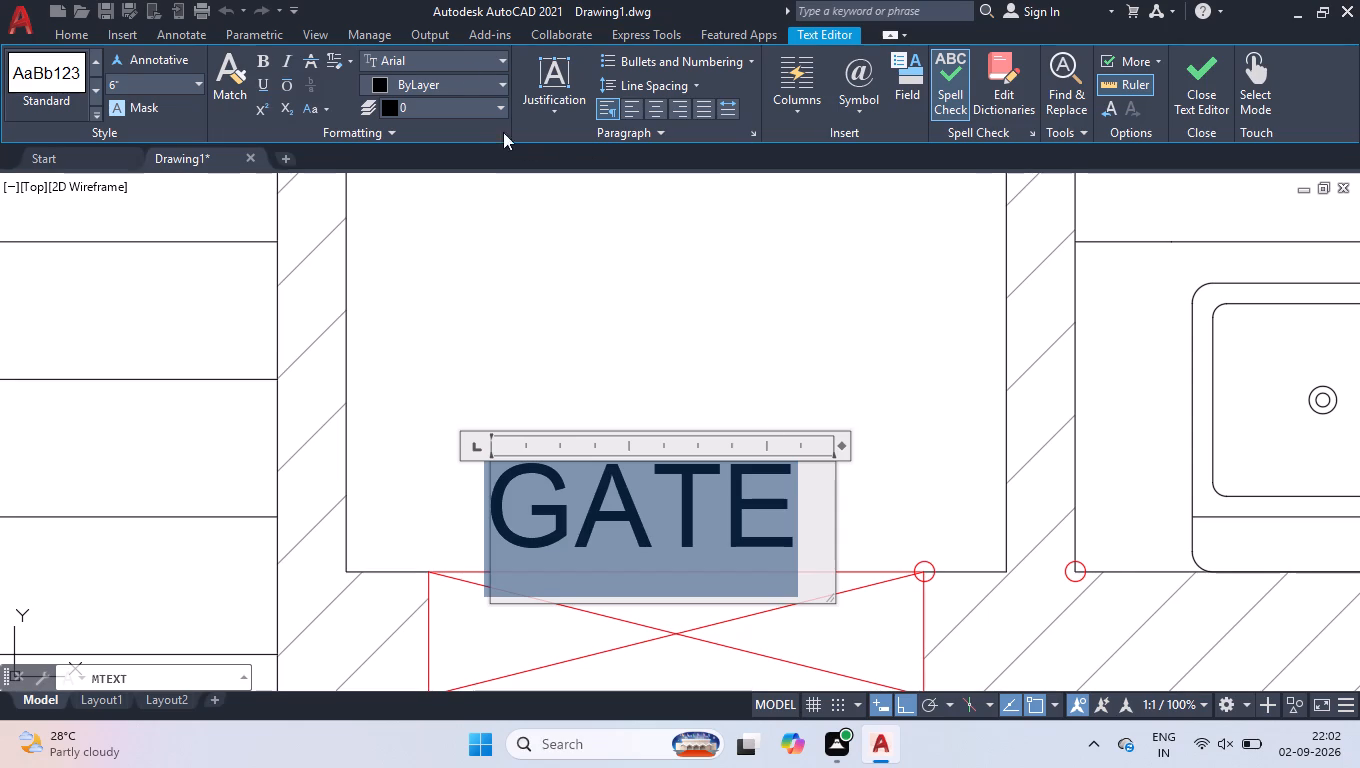
double_click(461, 78)
left_click(462, 80)
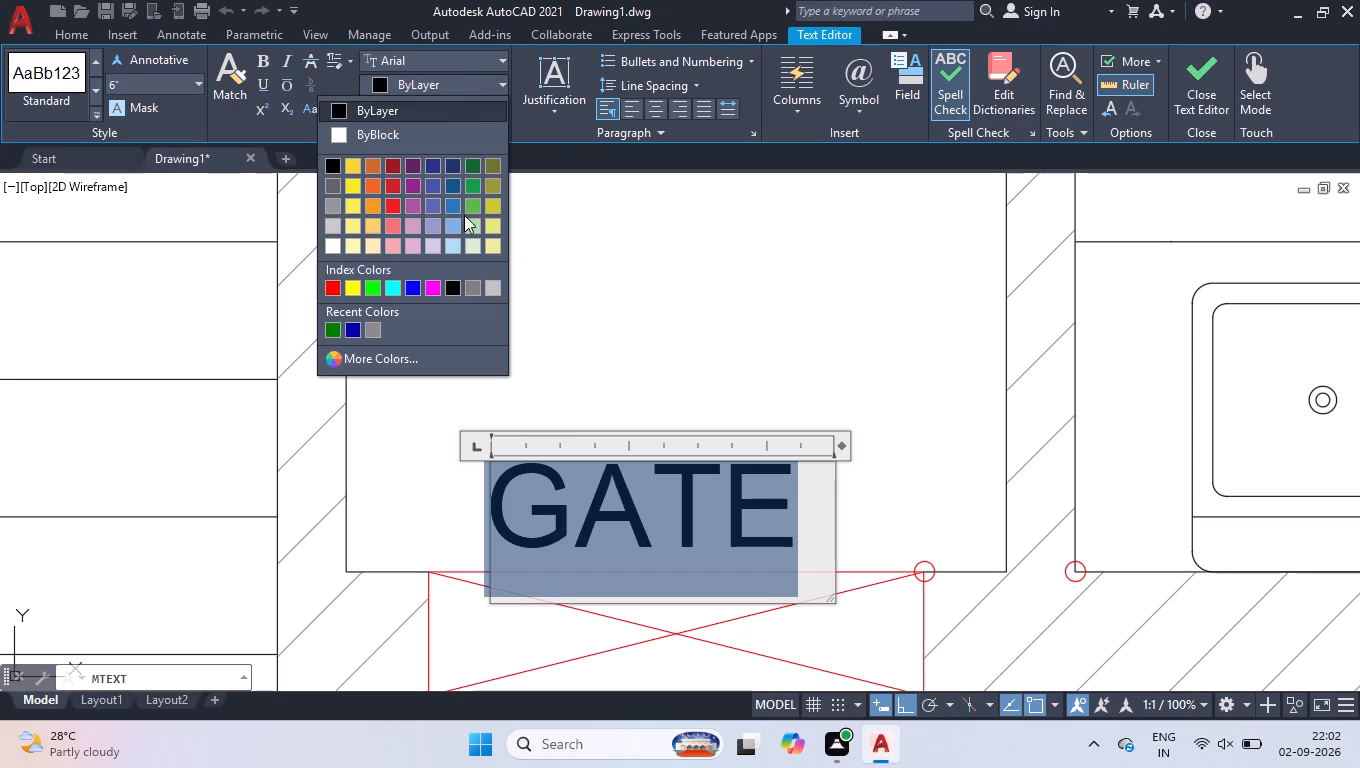
left_click(372, 333)
left_click(720, 402)
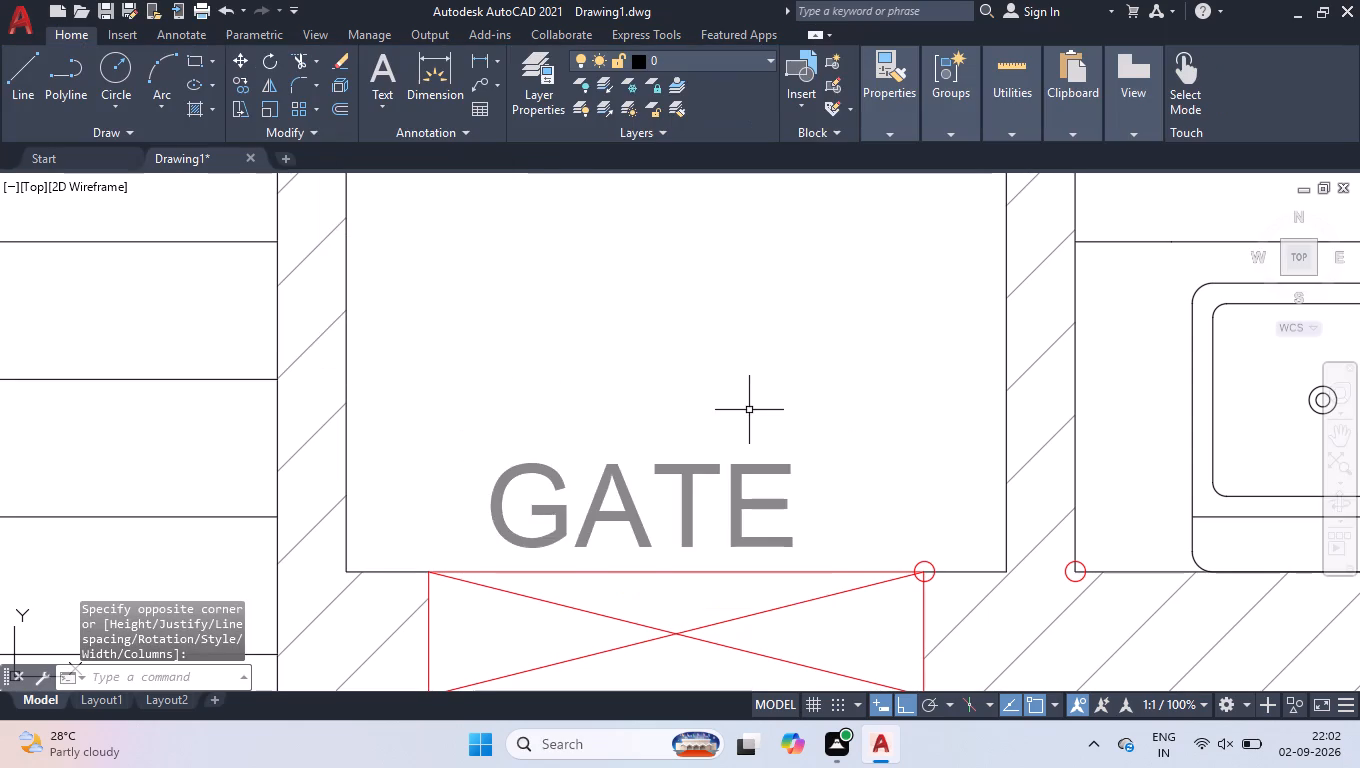
scroll(772, 402, "down", 1)
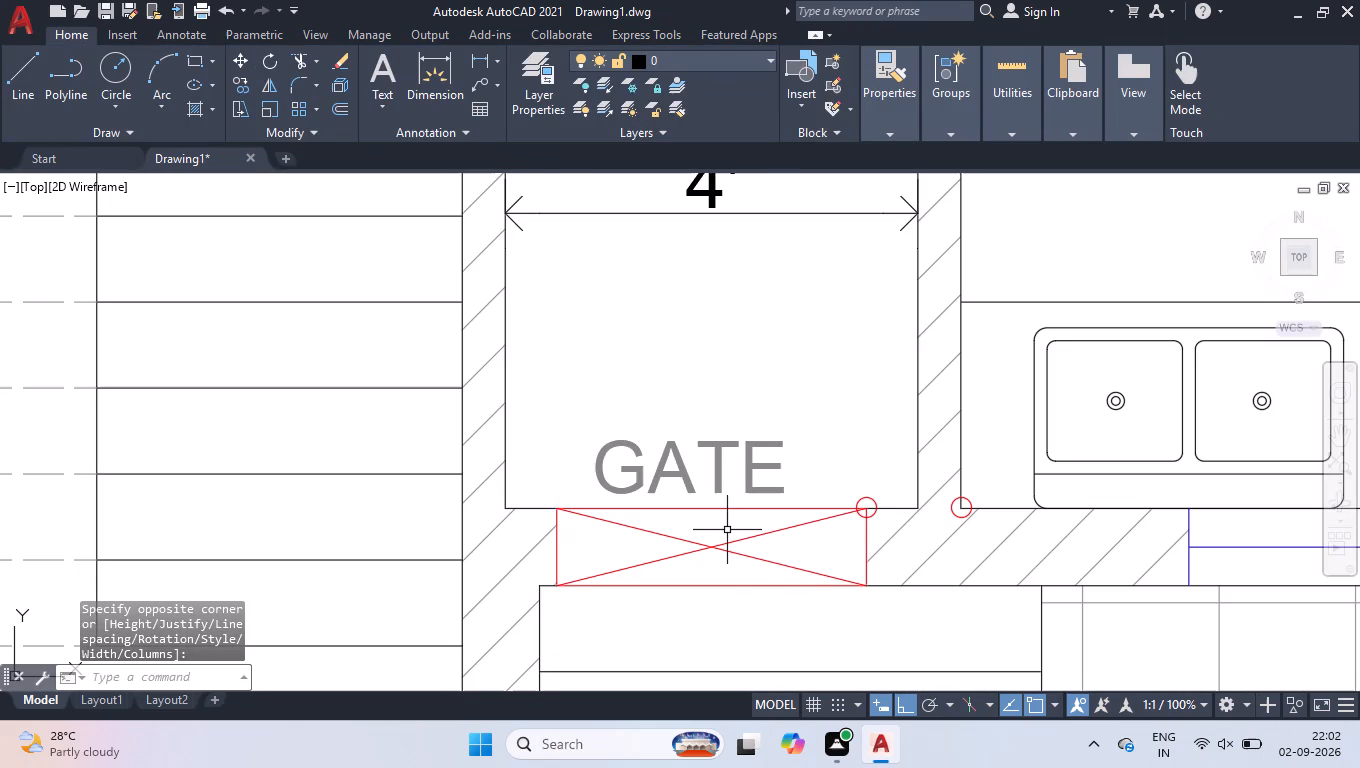
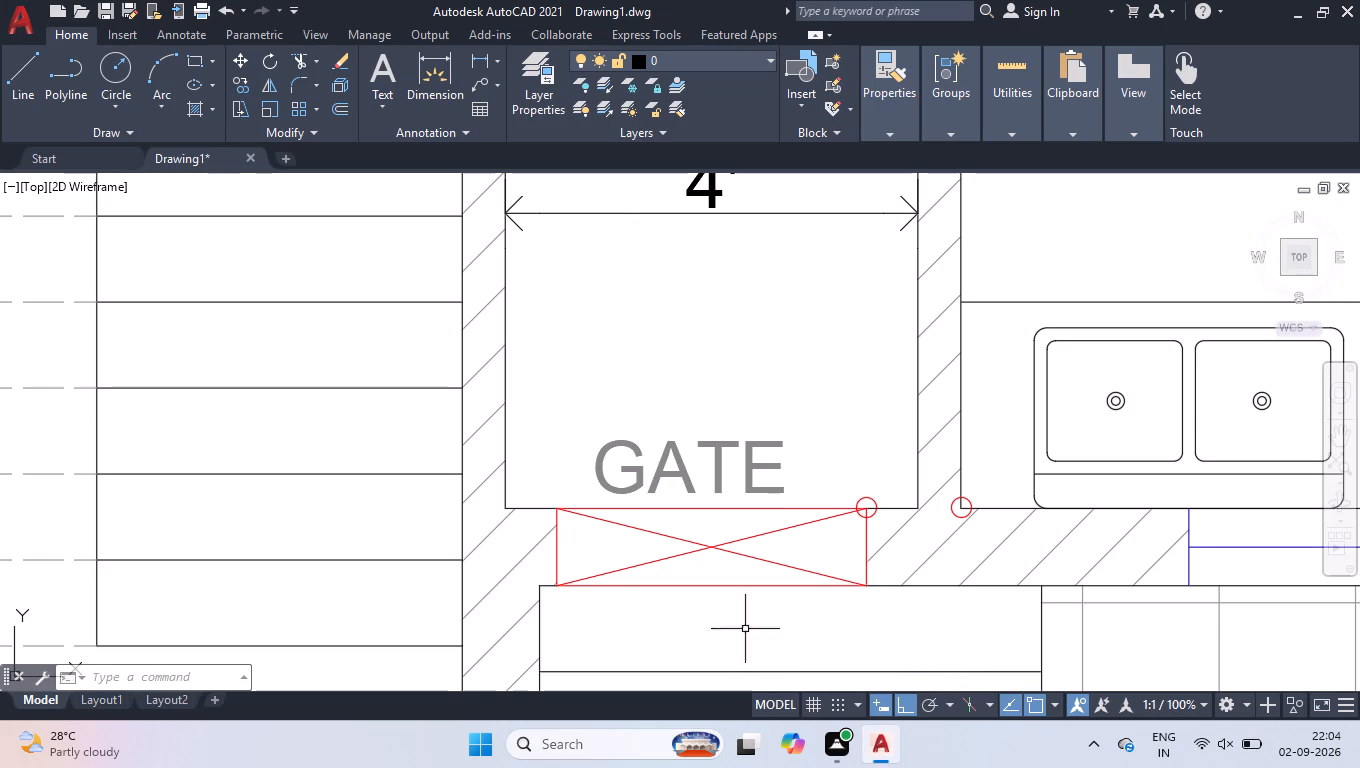
Copy the entire house plan horizontally about 38'-8" to the east, into the empty space beside the original.
scroll(763, 456, "down", 3)
scroll(892, 501, "down", 2)
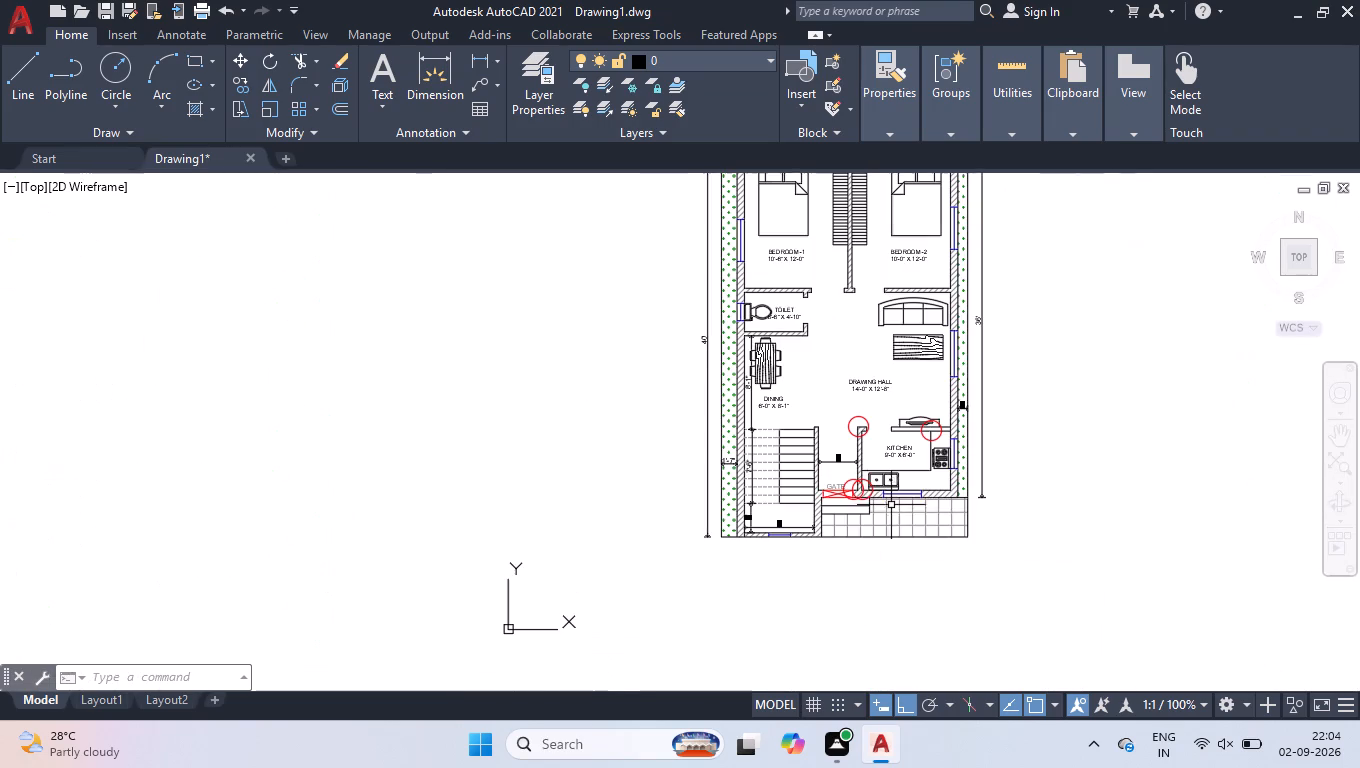
scroll(918, 417, "up", 2)
scroll(889, 469, "down", 1)
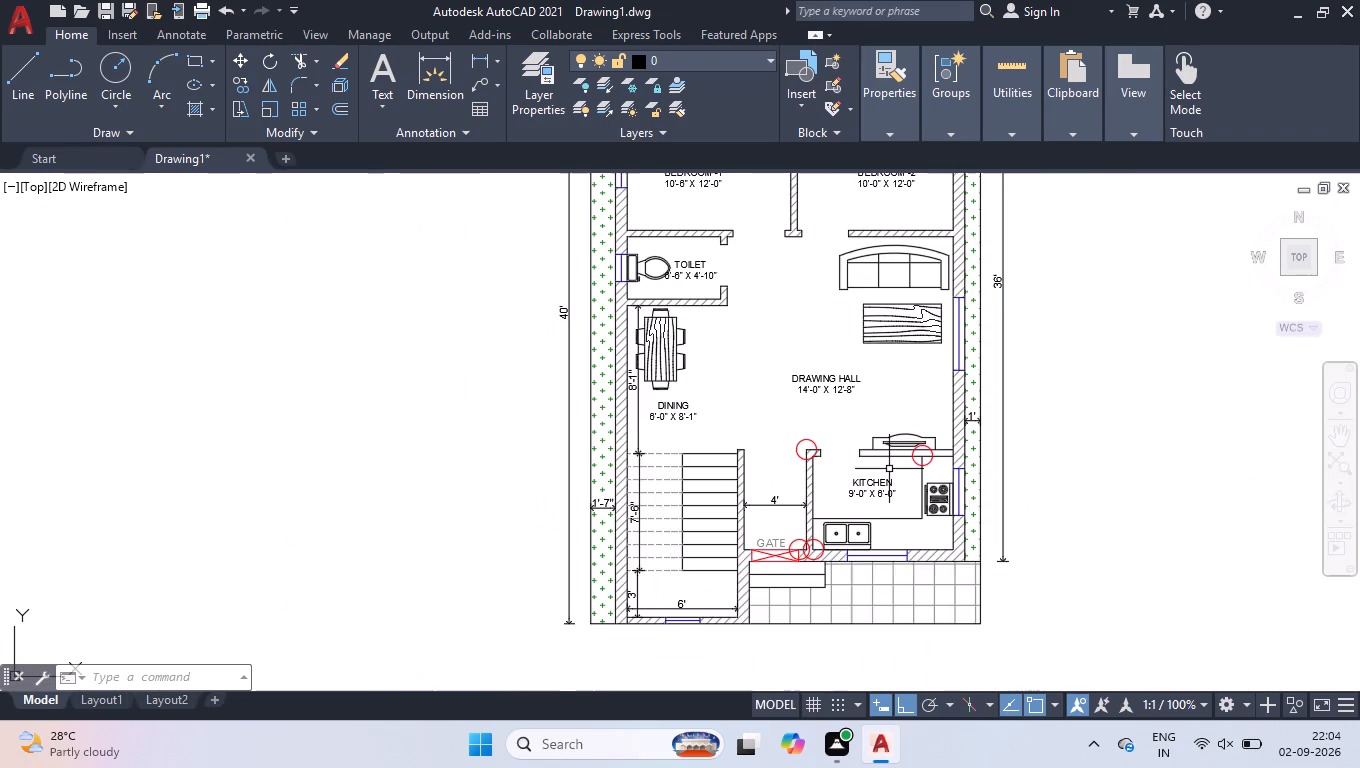
scroll(887, 474, "down", 3)
left_click(975, 326)
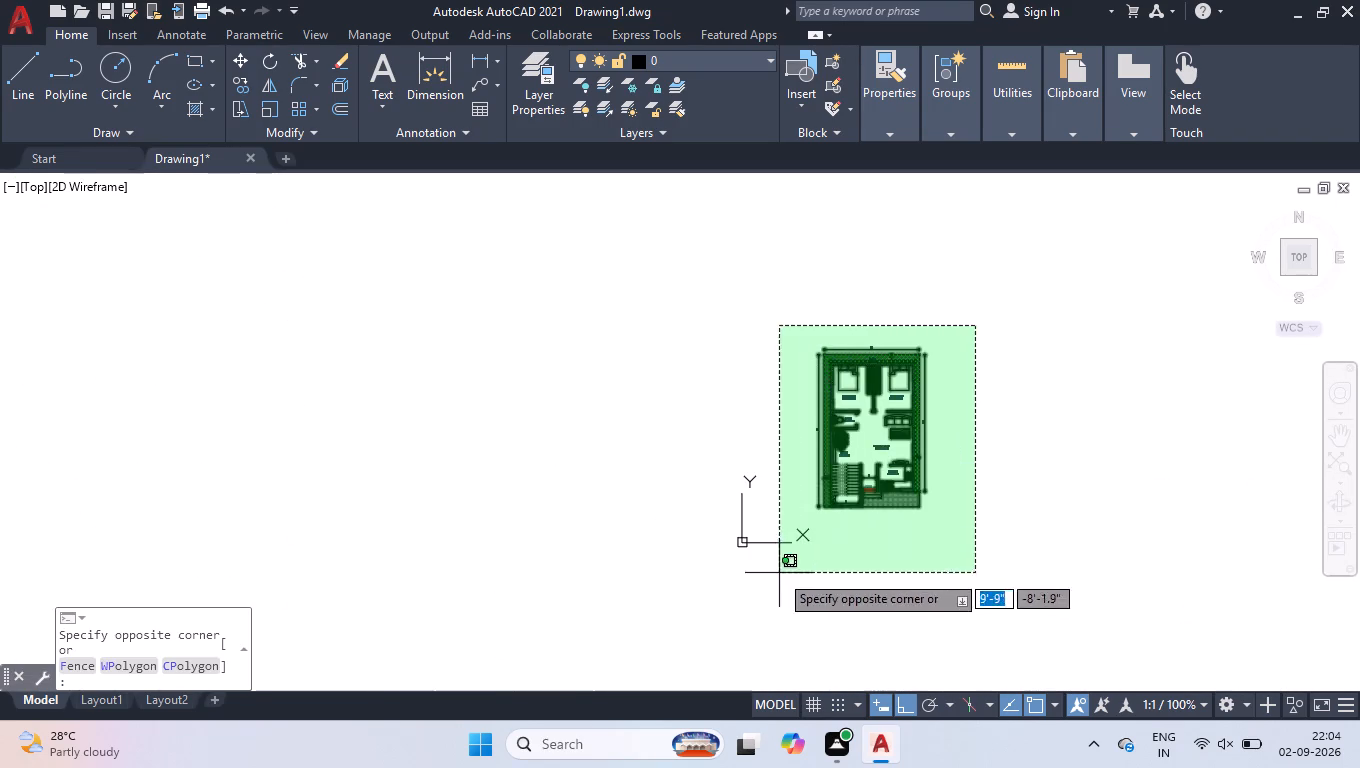
left_click(779, 573)
scroll(810, 548, "up", 1)
type("COP")
key("Return")
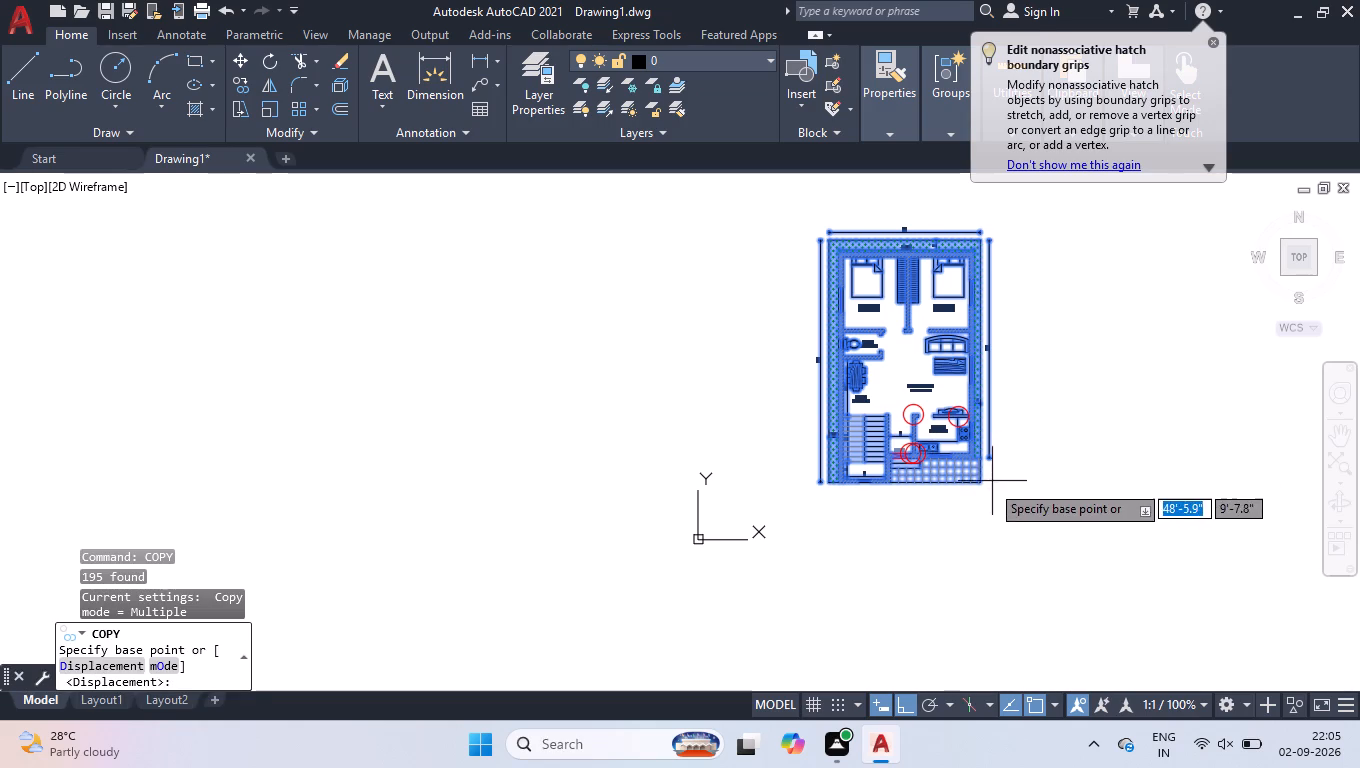
left_click(977, 486)
left_click(1215, 490)
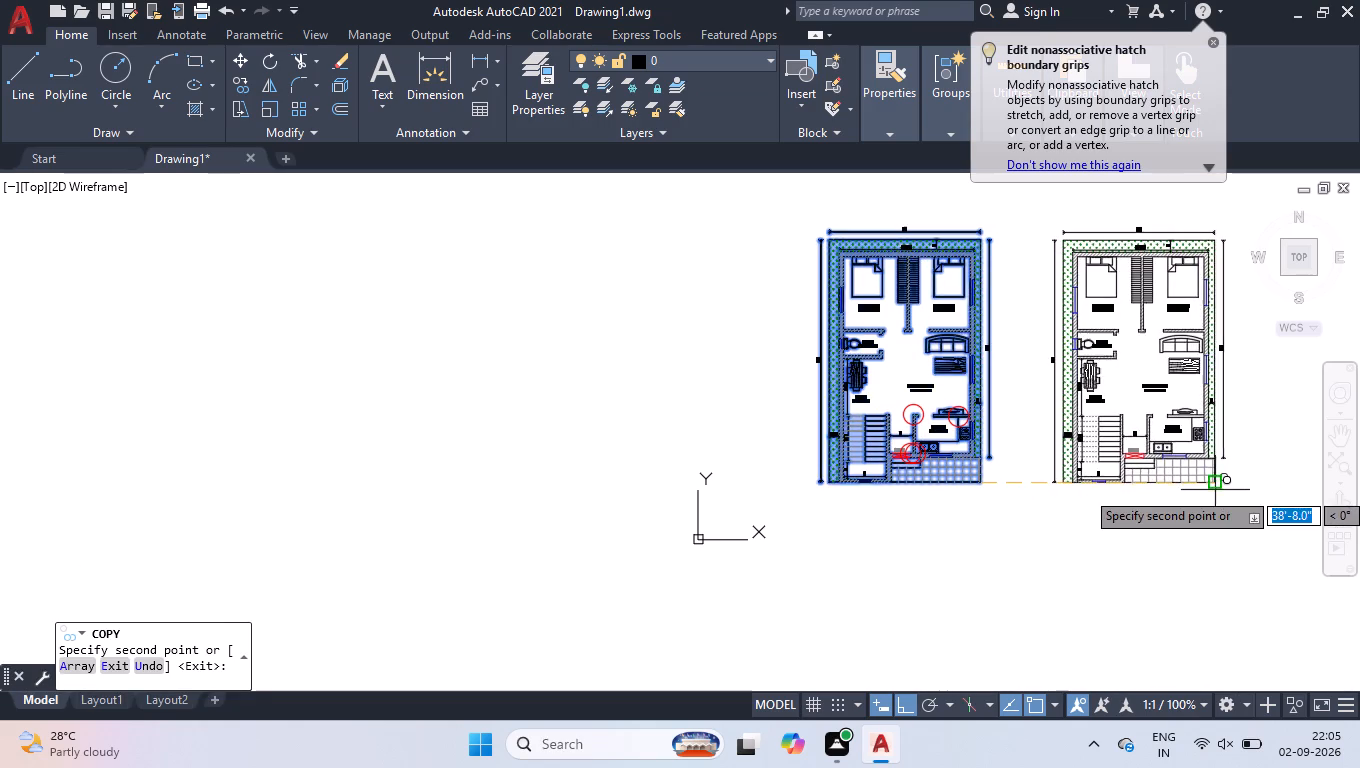
key("space")
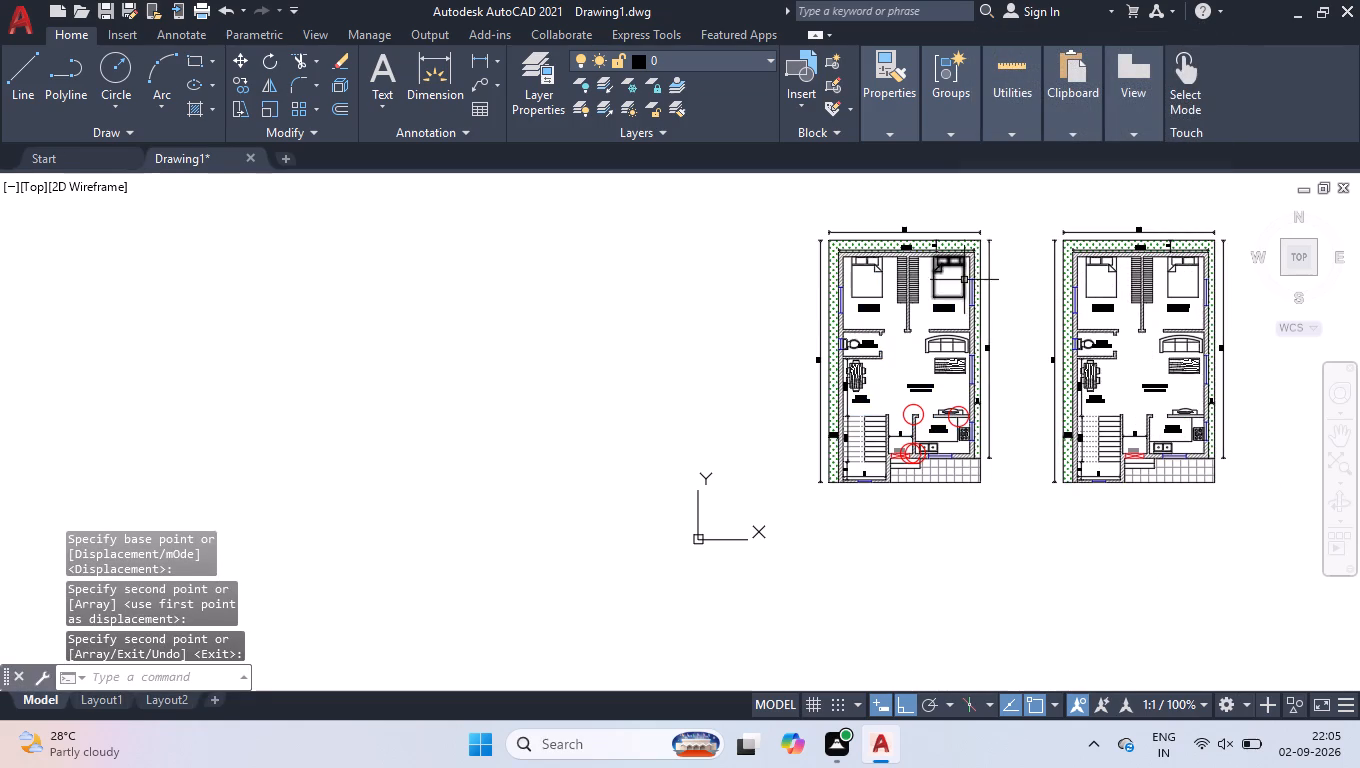
Erase the whole original house plan, keeping only the new copy beside it.
left_click(998, 220)
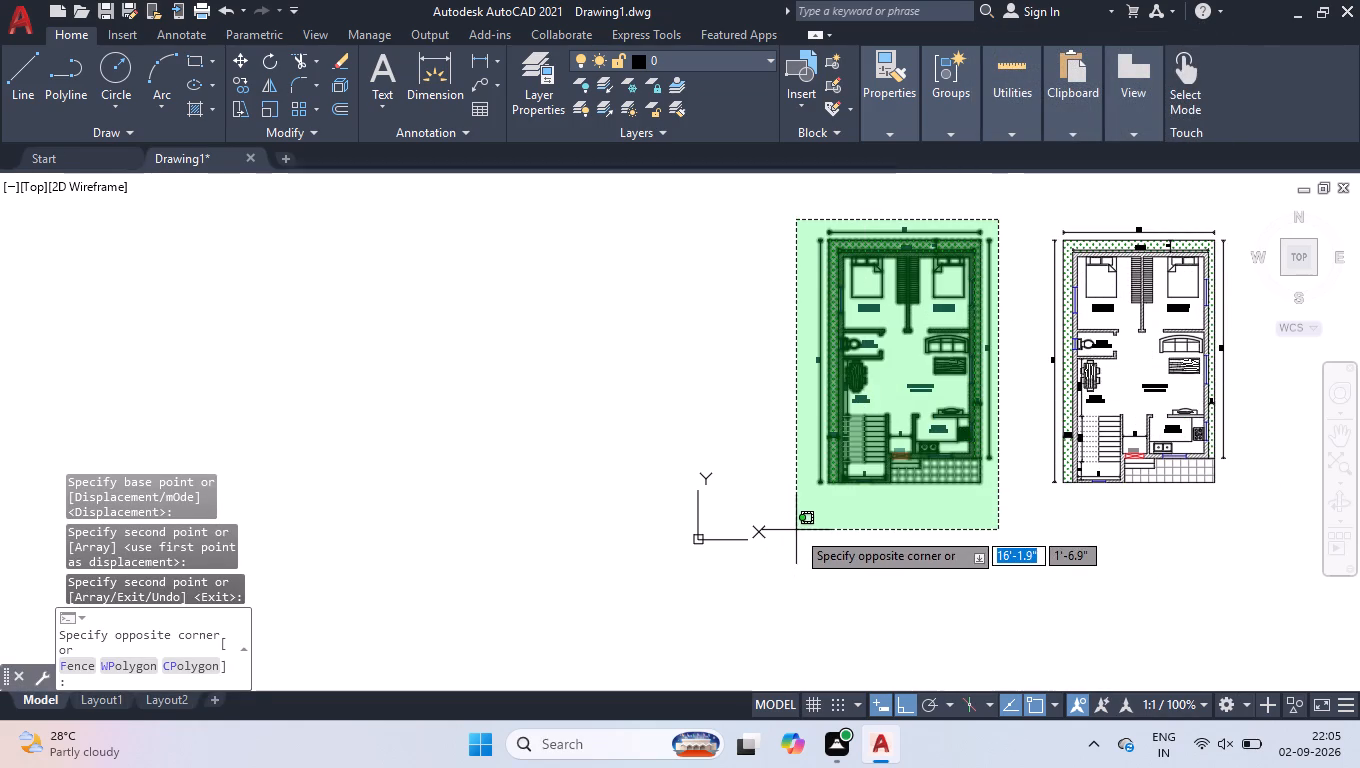
left_click(796, 528)
key("Delete")
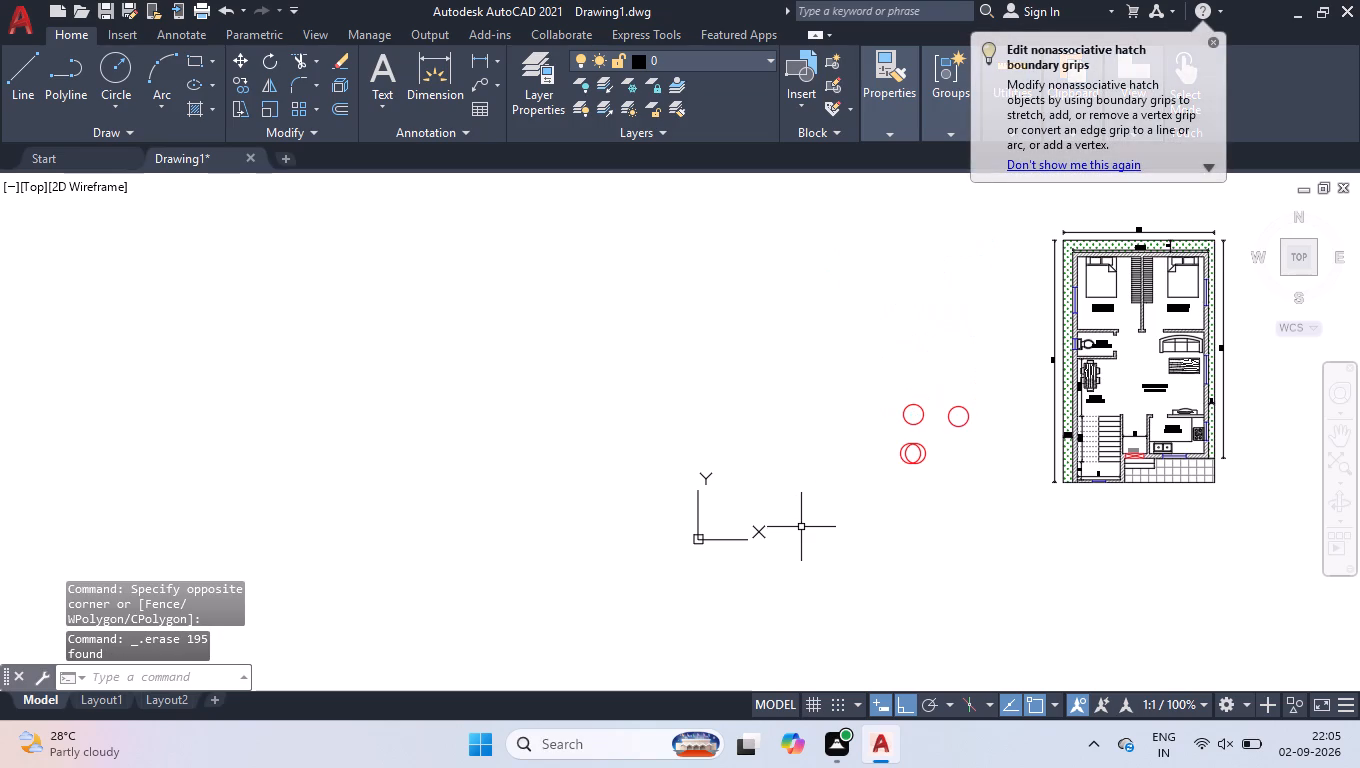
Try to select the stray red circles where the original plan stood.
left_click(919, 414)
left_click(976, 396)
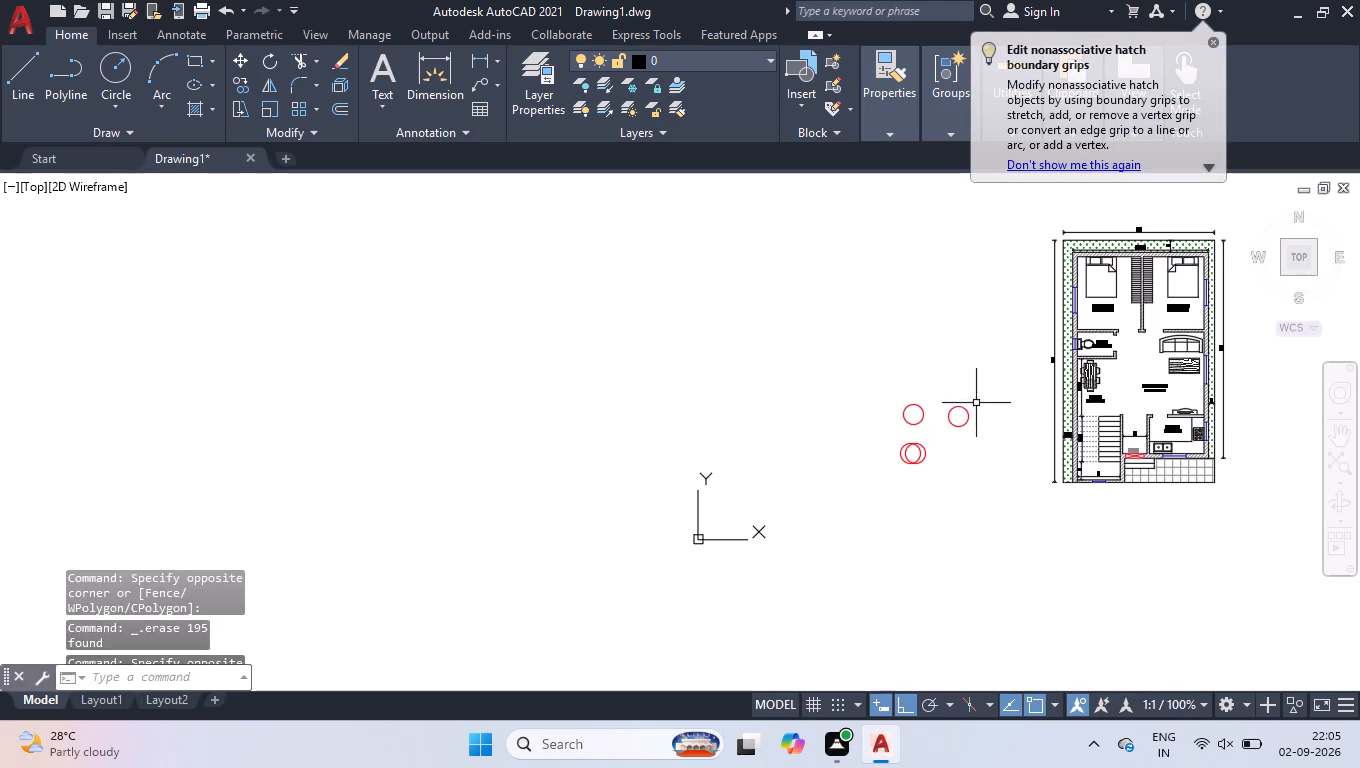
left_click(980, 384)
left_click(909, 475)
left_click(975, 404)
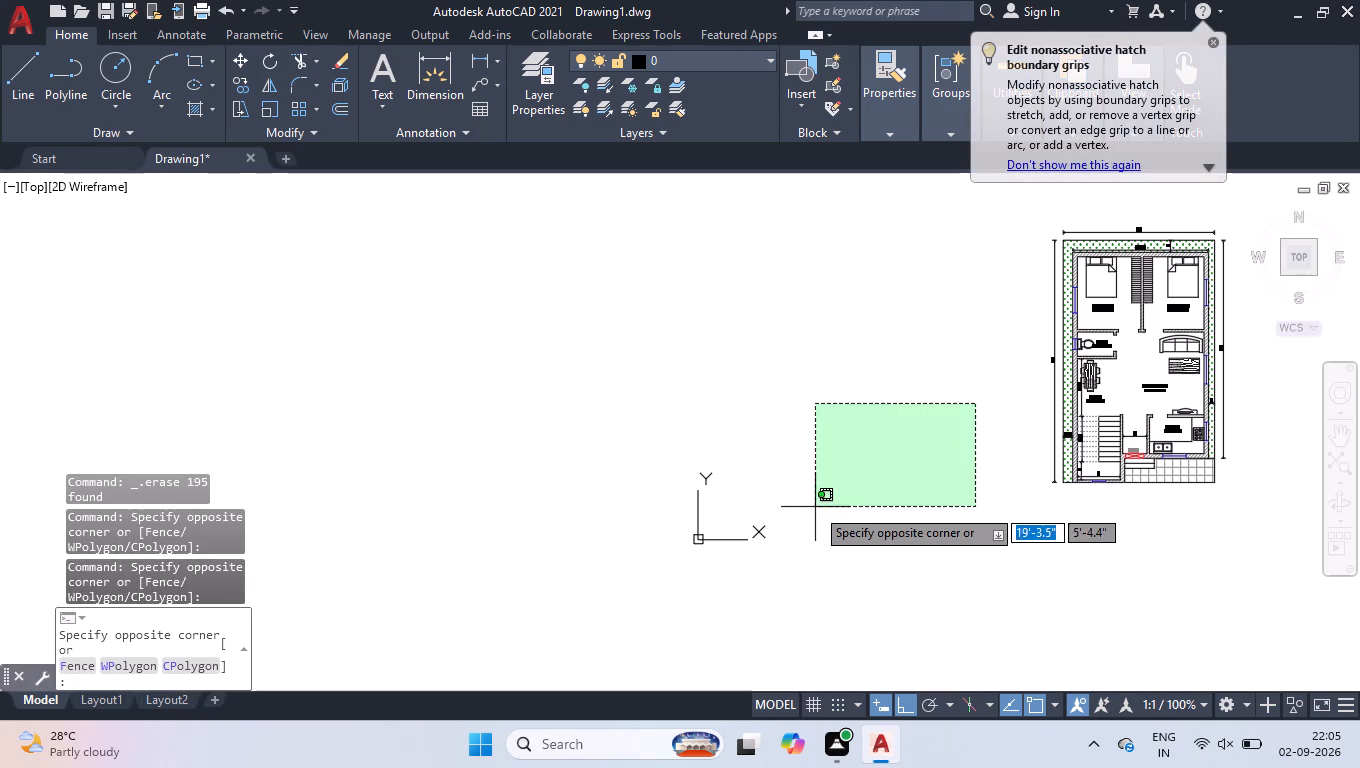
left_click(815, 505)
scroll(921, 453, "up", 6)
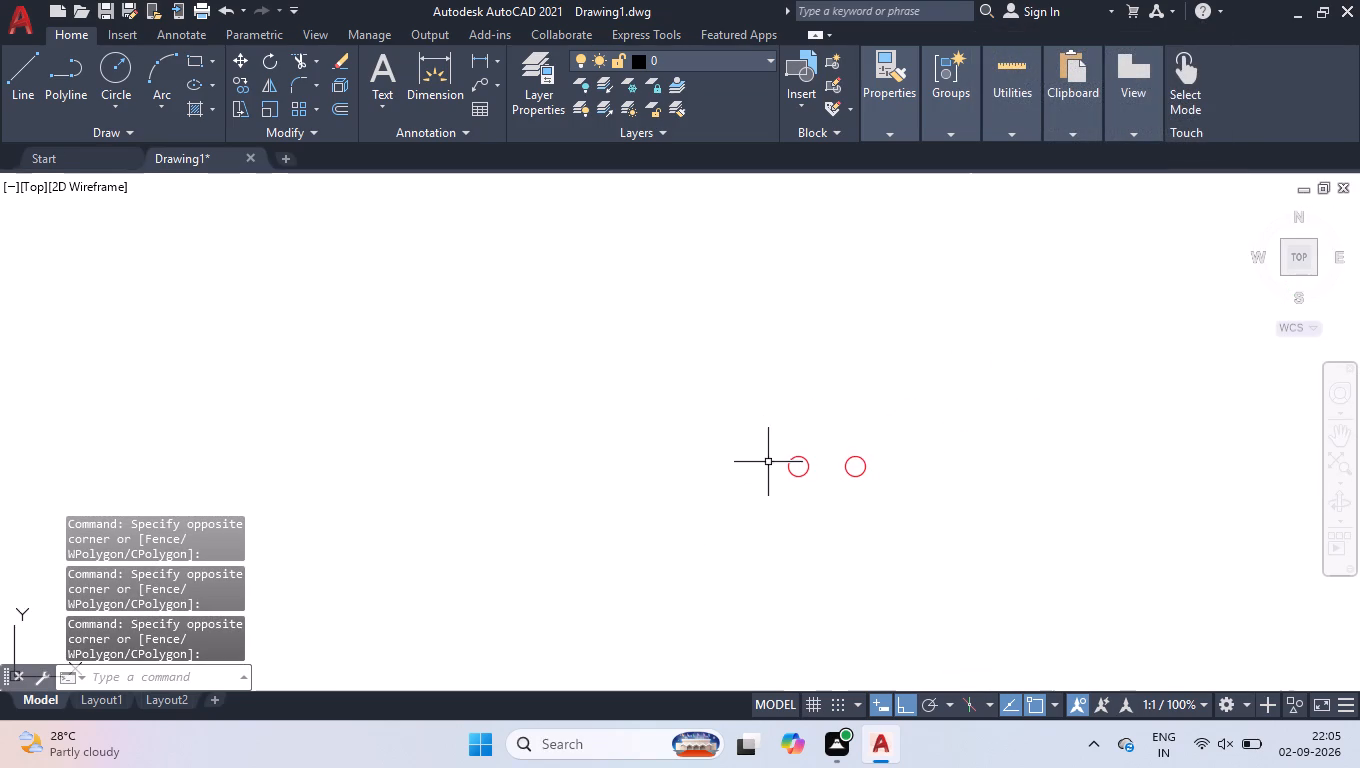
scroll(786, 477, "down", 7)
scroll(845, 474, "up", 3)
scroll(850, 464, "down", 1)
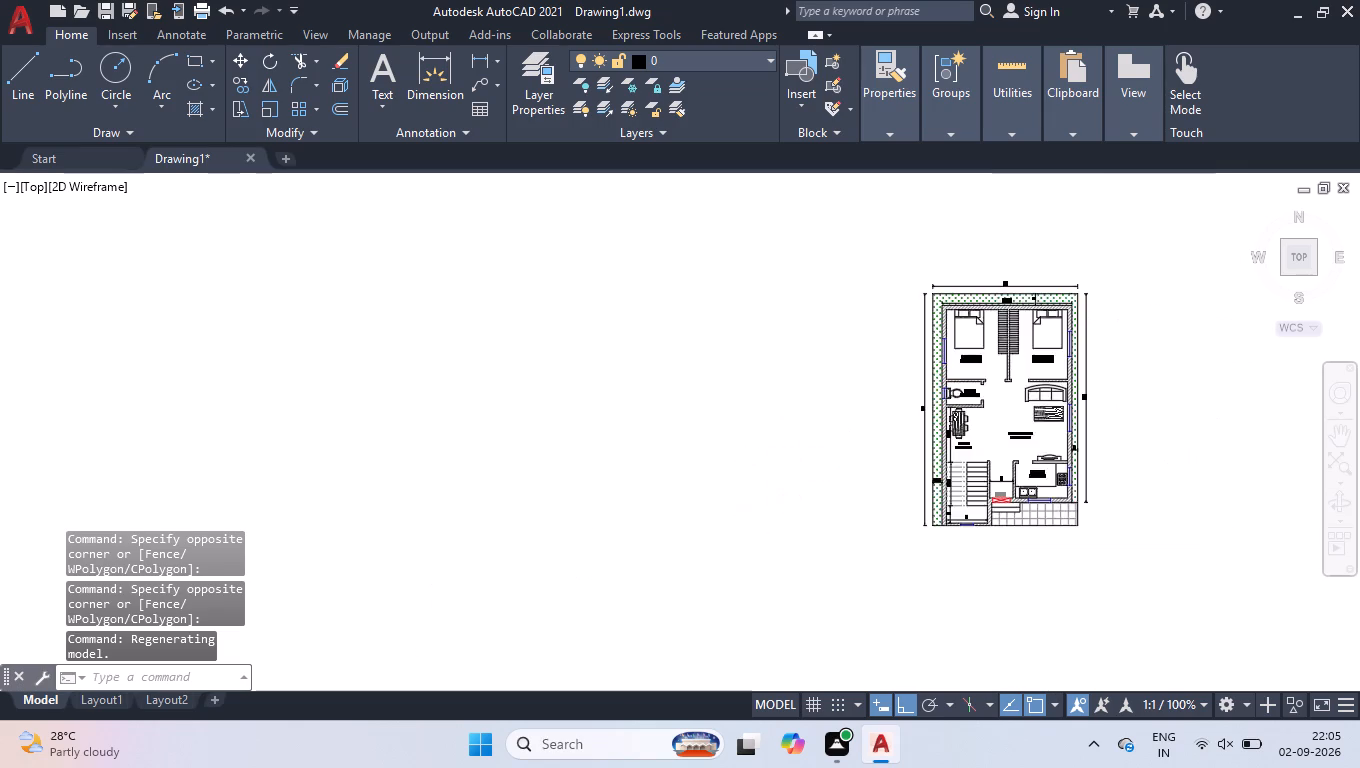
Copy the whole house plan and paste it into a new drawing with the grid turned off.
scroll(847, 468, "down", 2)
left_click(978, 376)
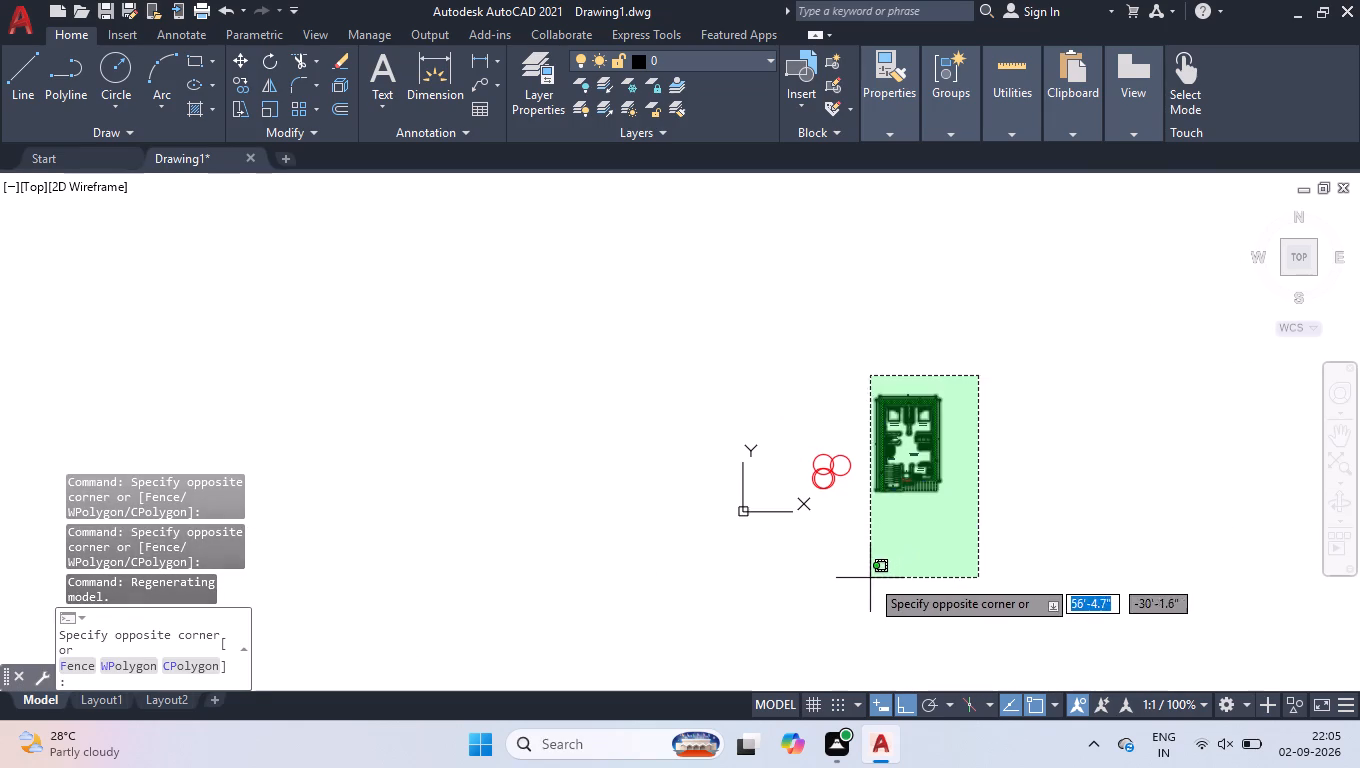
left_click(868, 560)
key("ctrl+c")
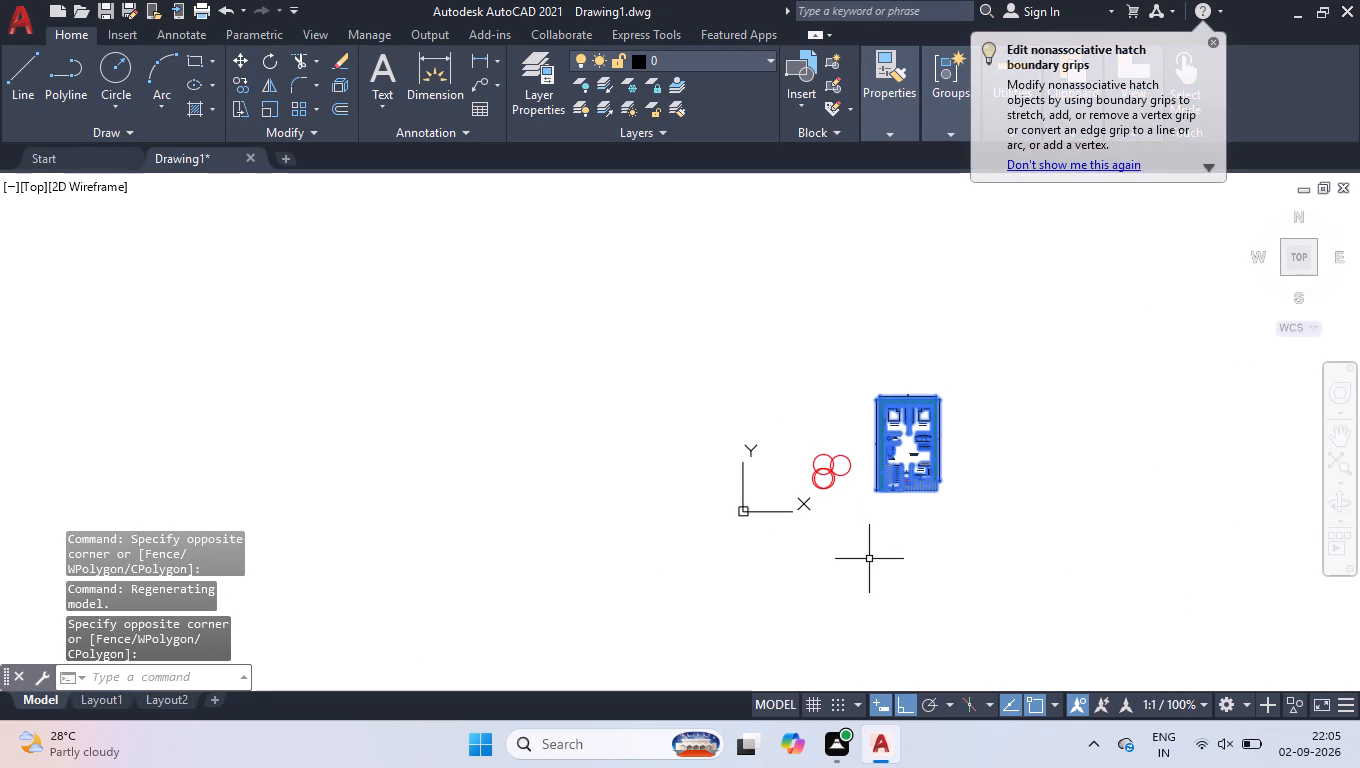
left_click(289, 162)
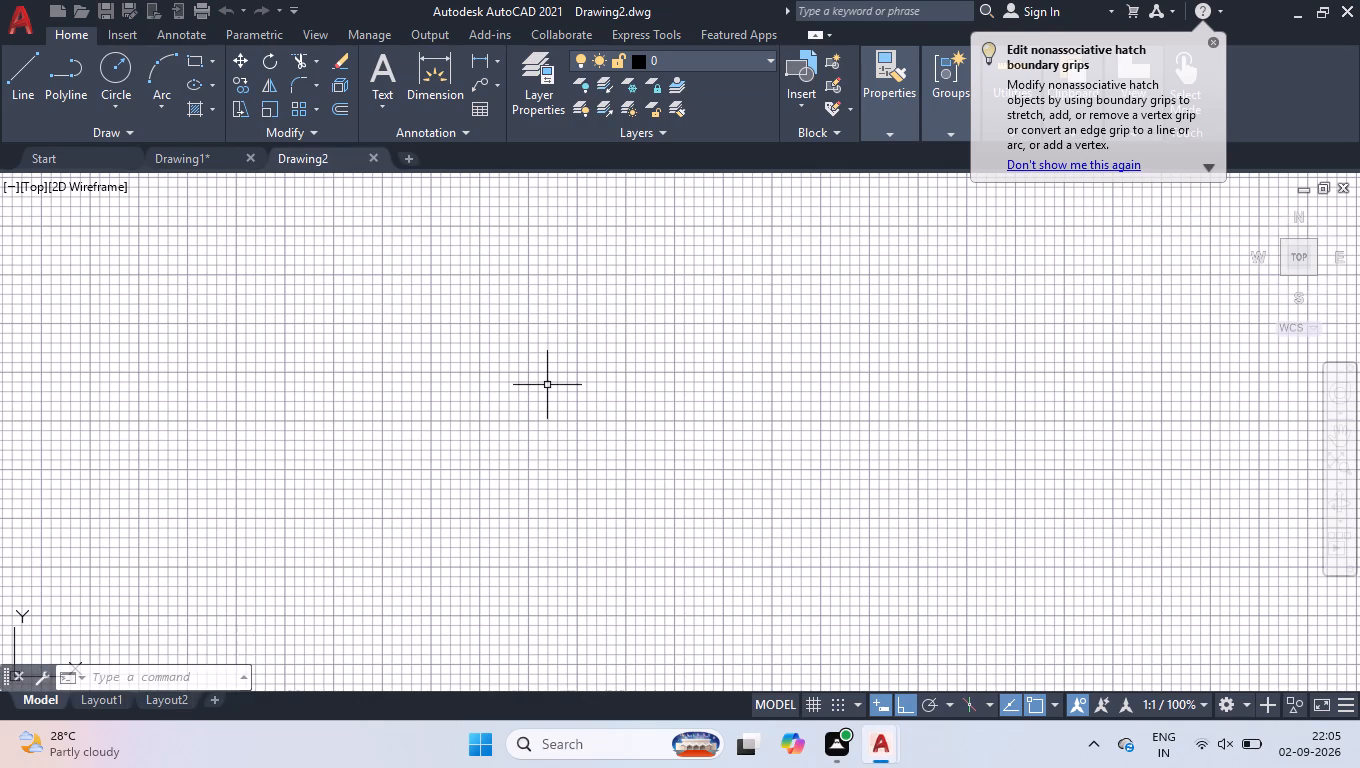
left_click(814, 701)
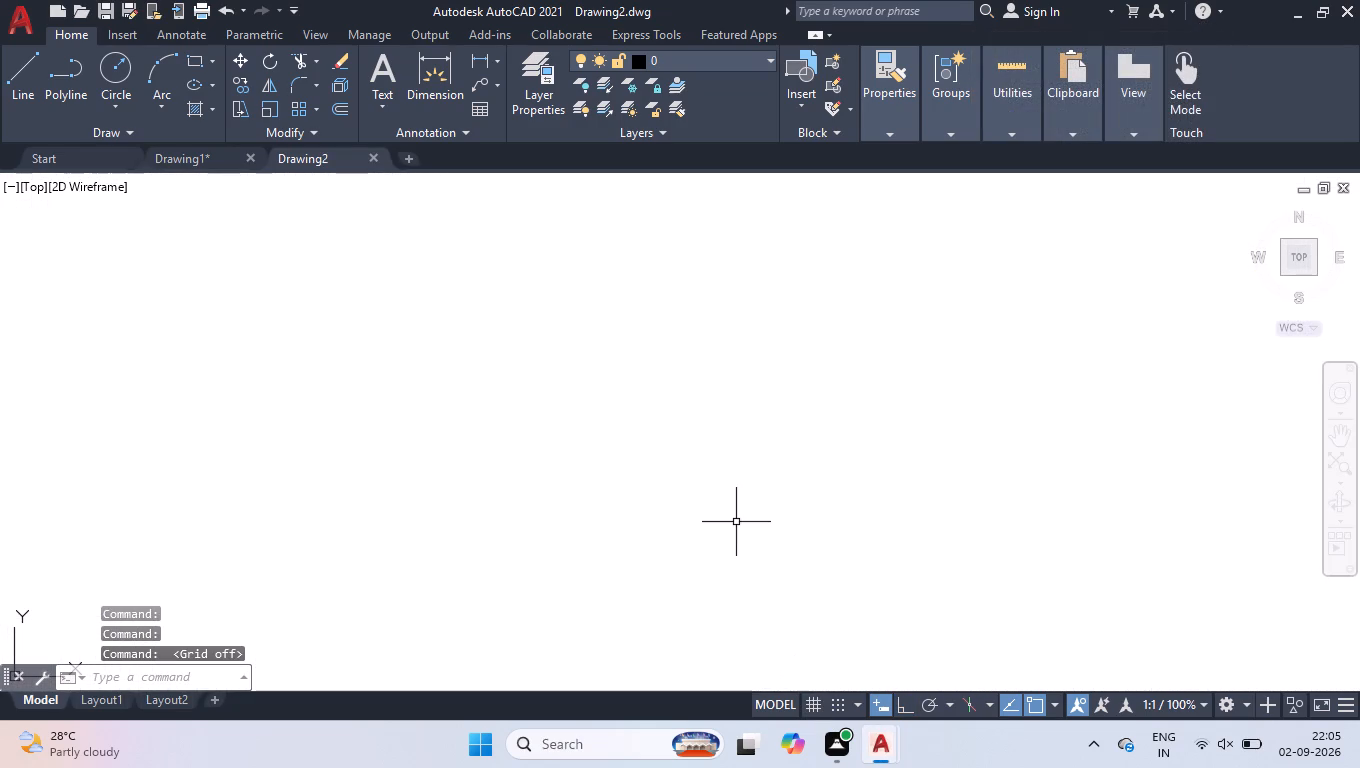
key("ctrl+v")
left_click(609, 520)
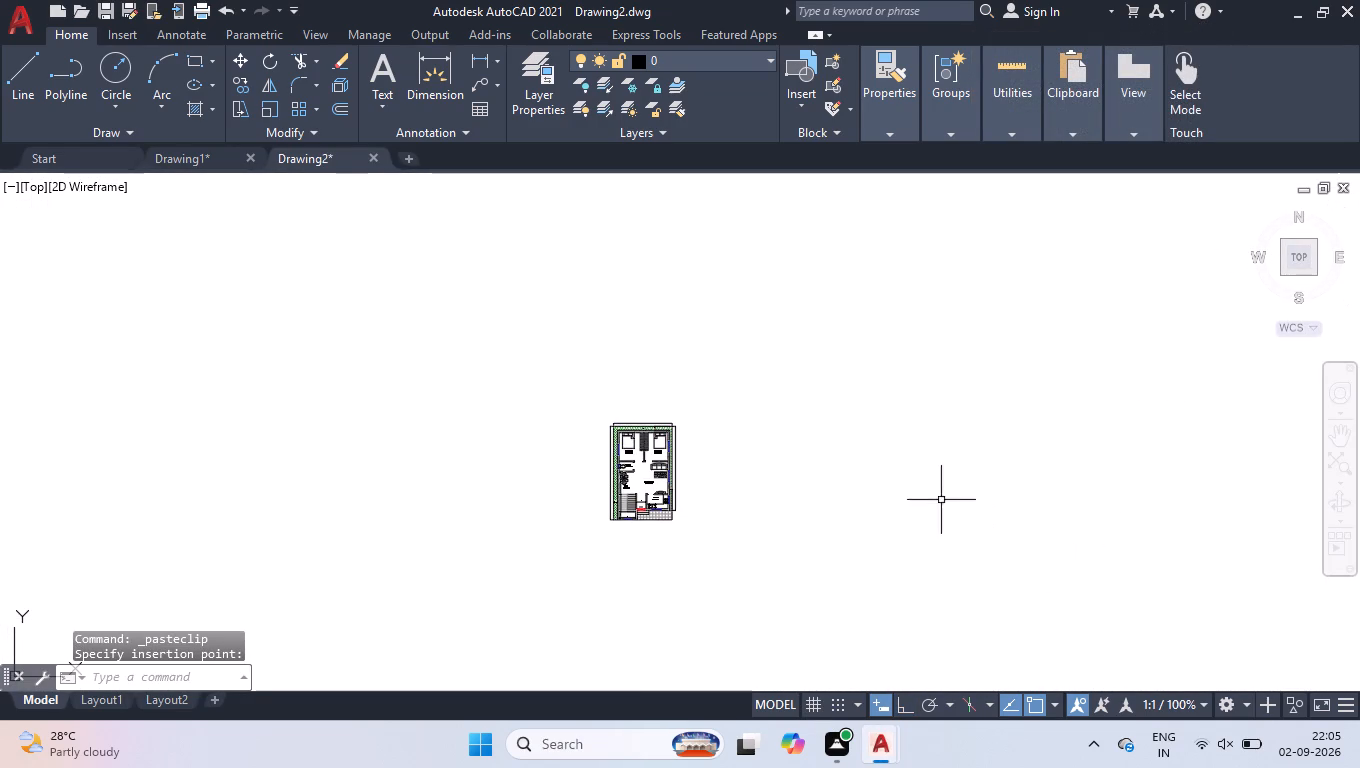
Review the line, arrow and text settings of dimension style ISO-25 in Drawing1.
left_click(183, 152)
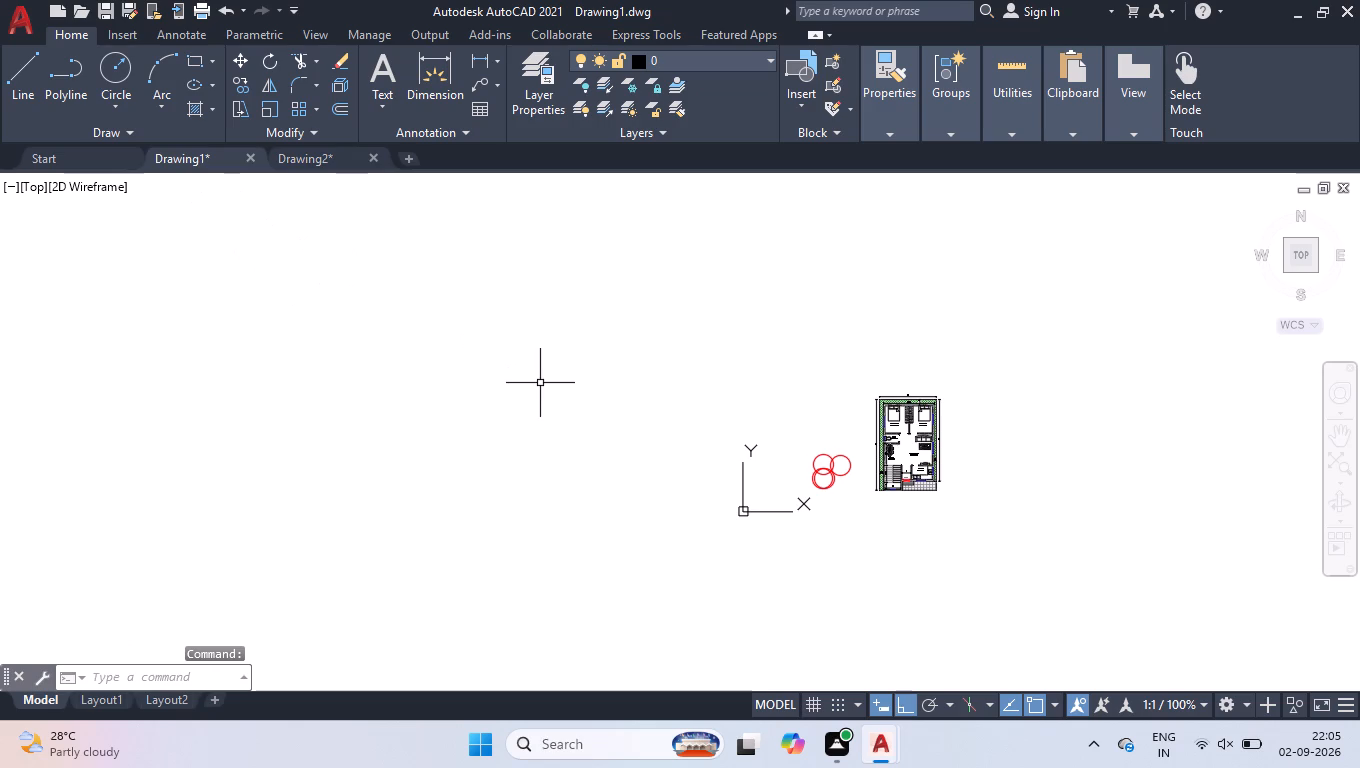
key("u")
key("BackSpace")
key("d")
key("Return")
left_click(896, 327)
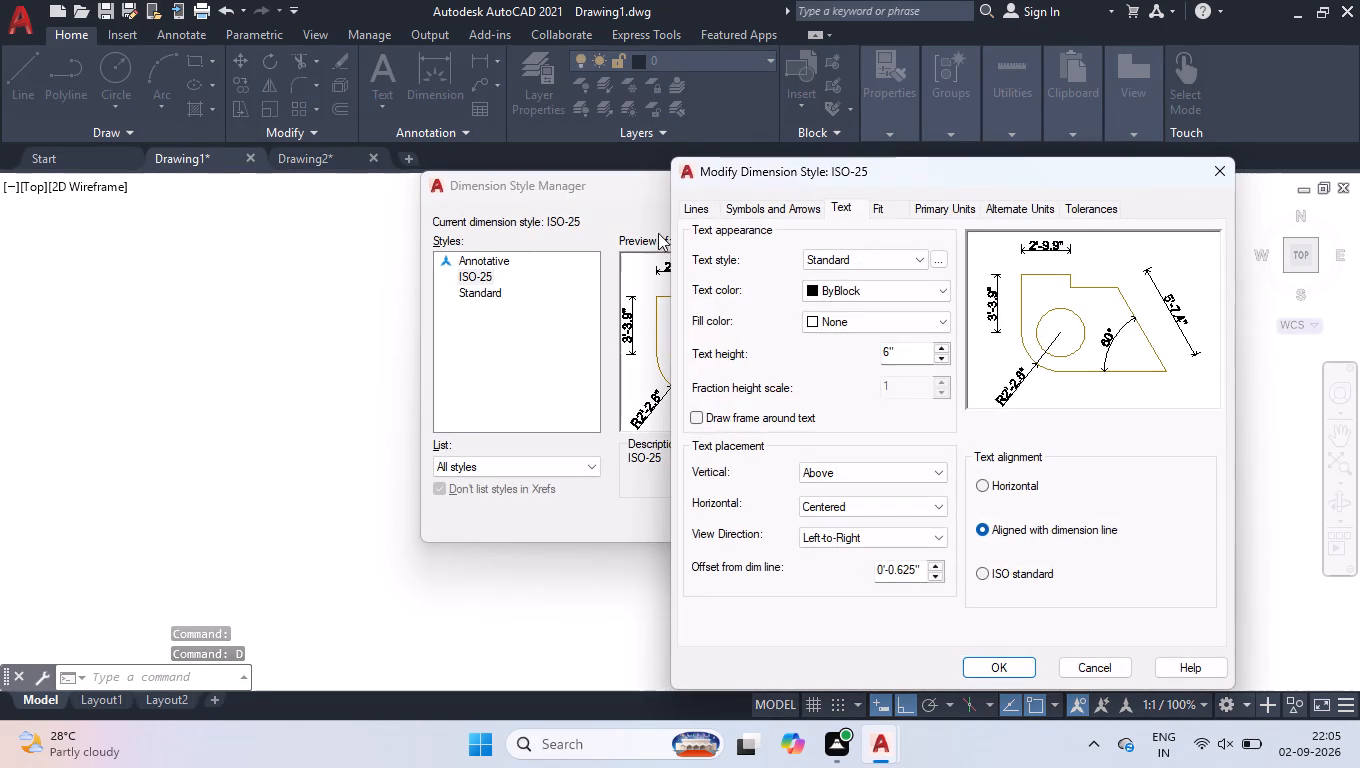
left_click(701, 209)
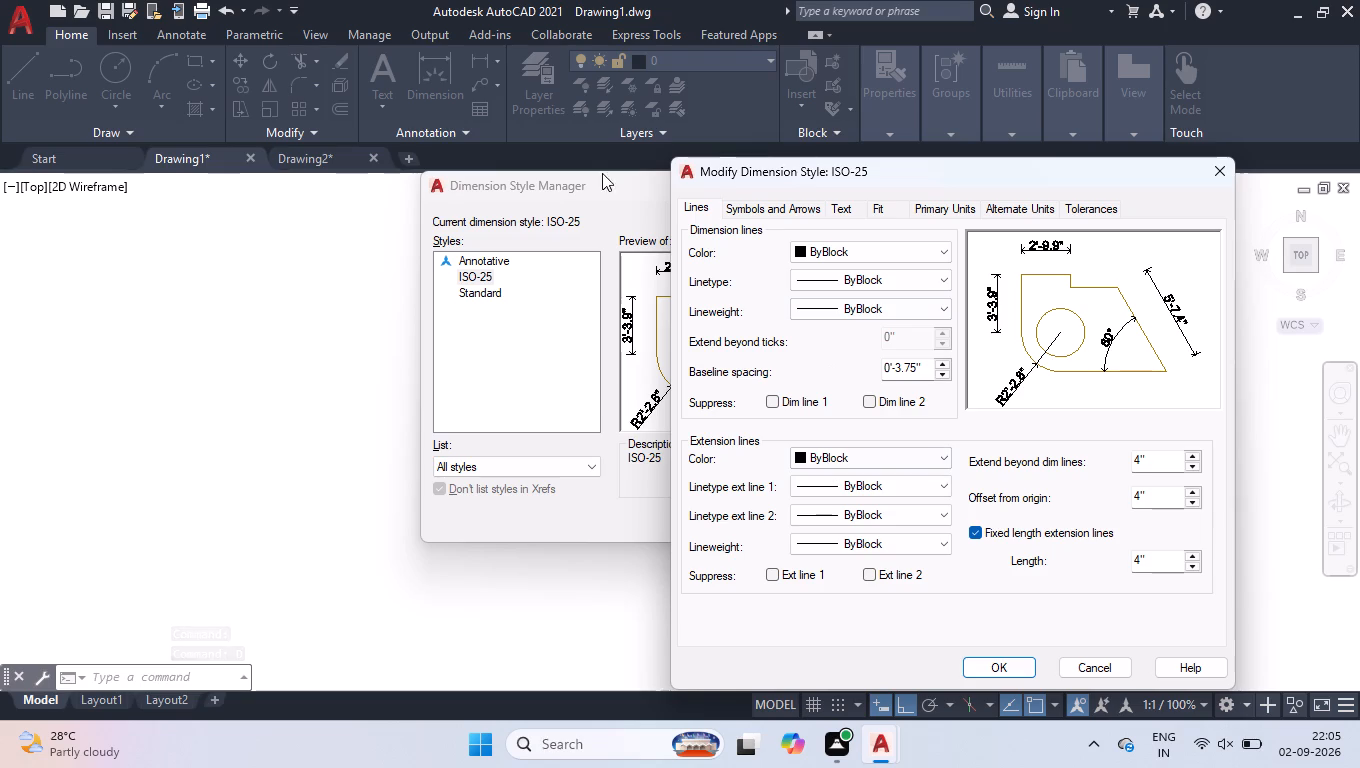
left_click(754, 203)
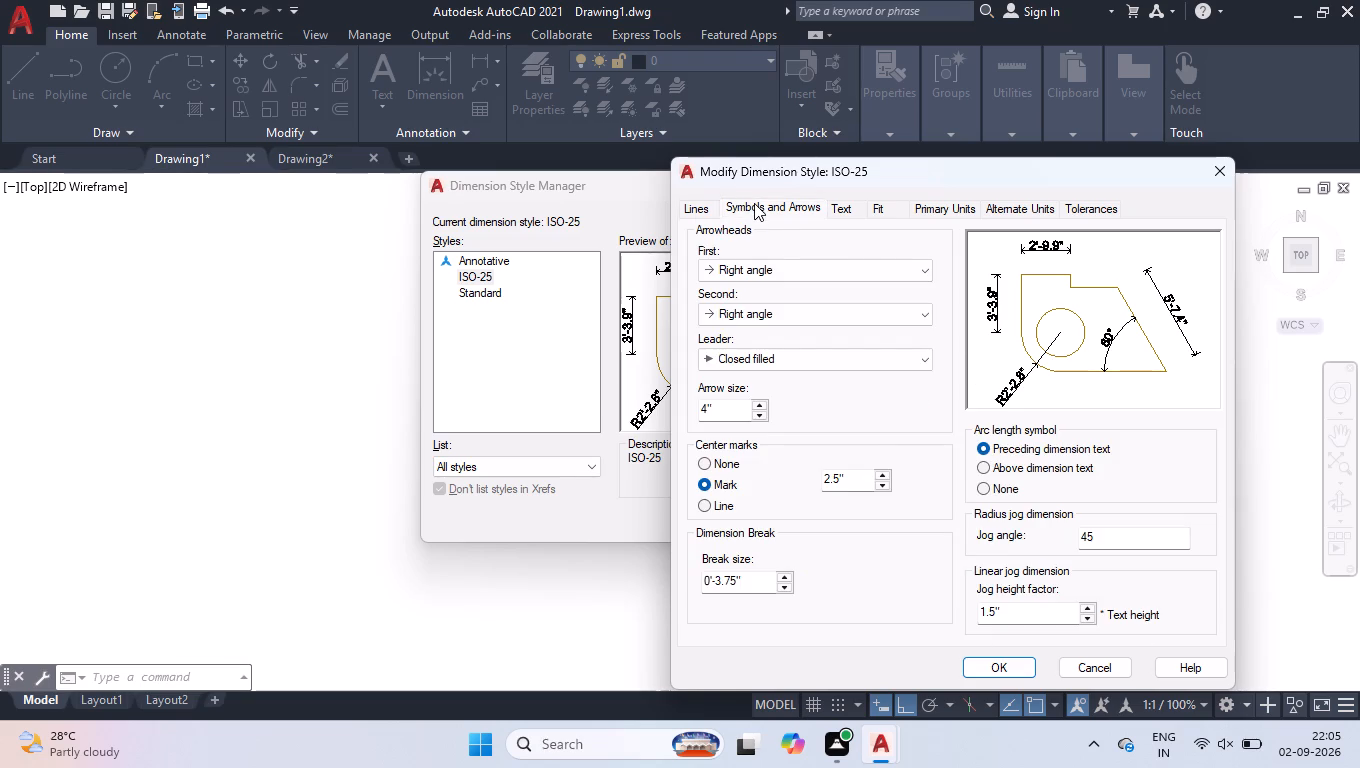
left_click(846, 214)
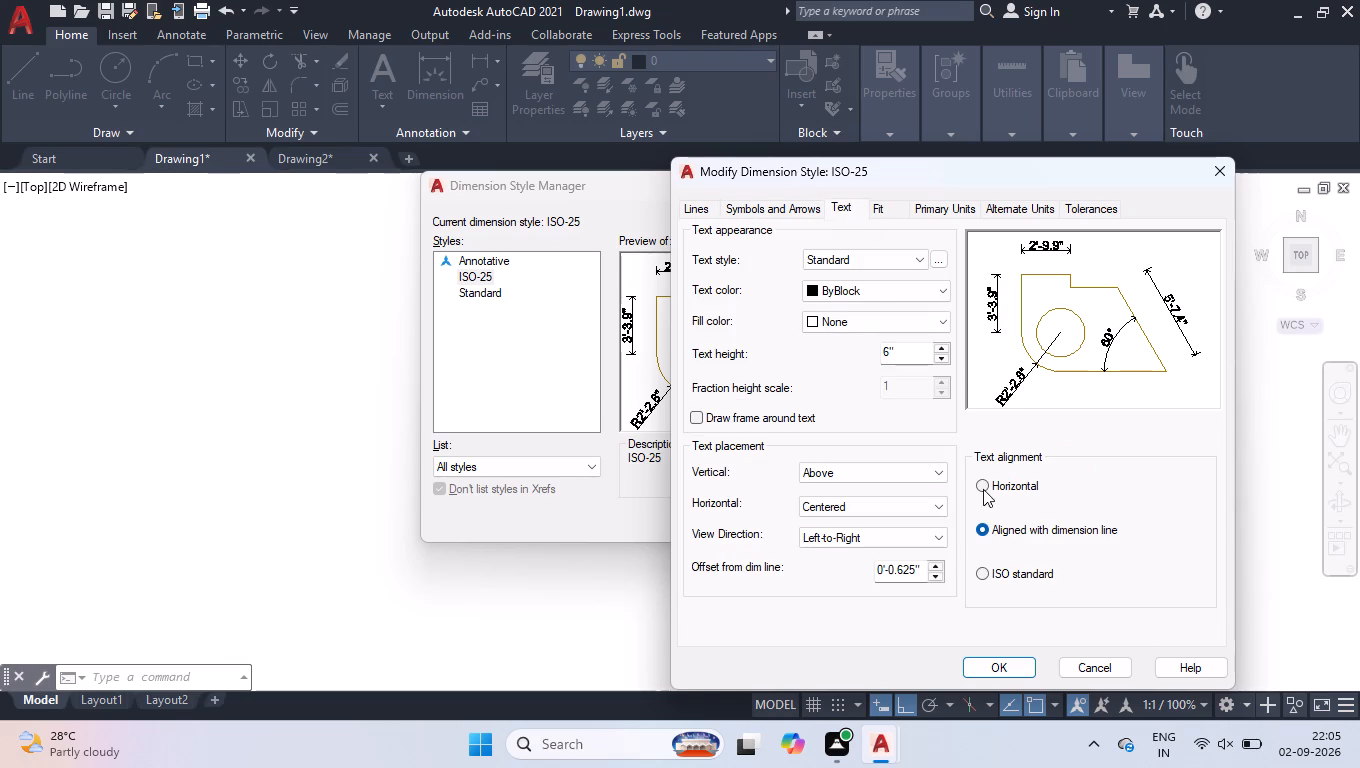
left_click(987, 658)
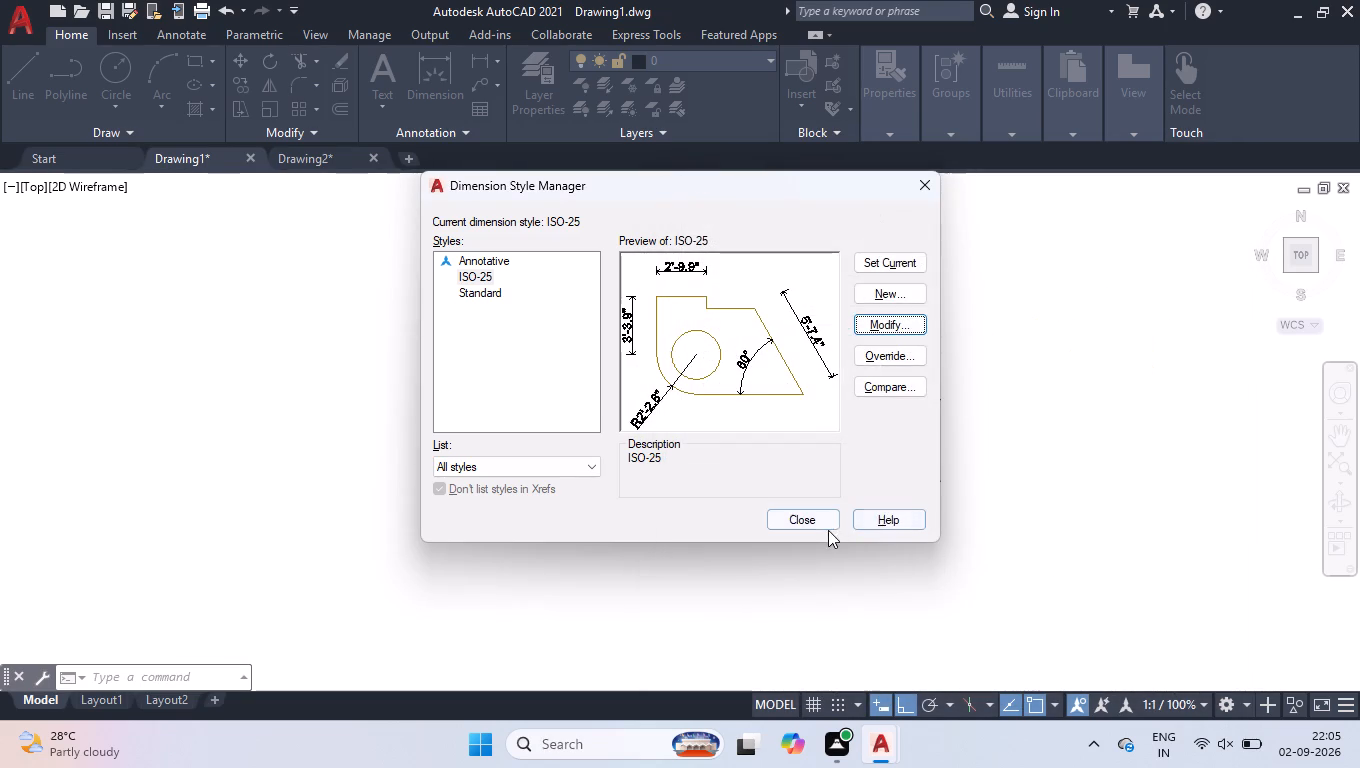
left_click(825, 529)
scroll(743, 415, "down", 1)
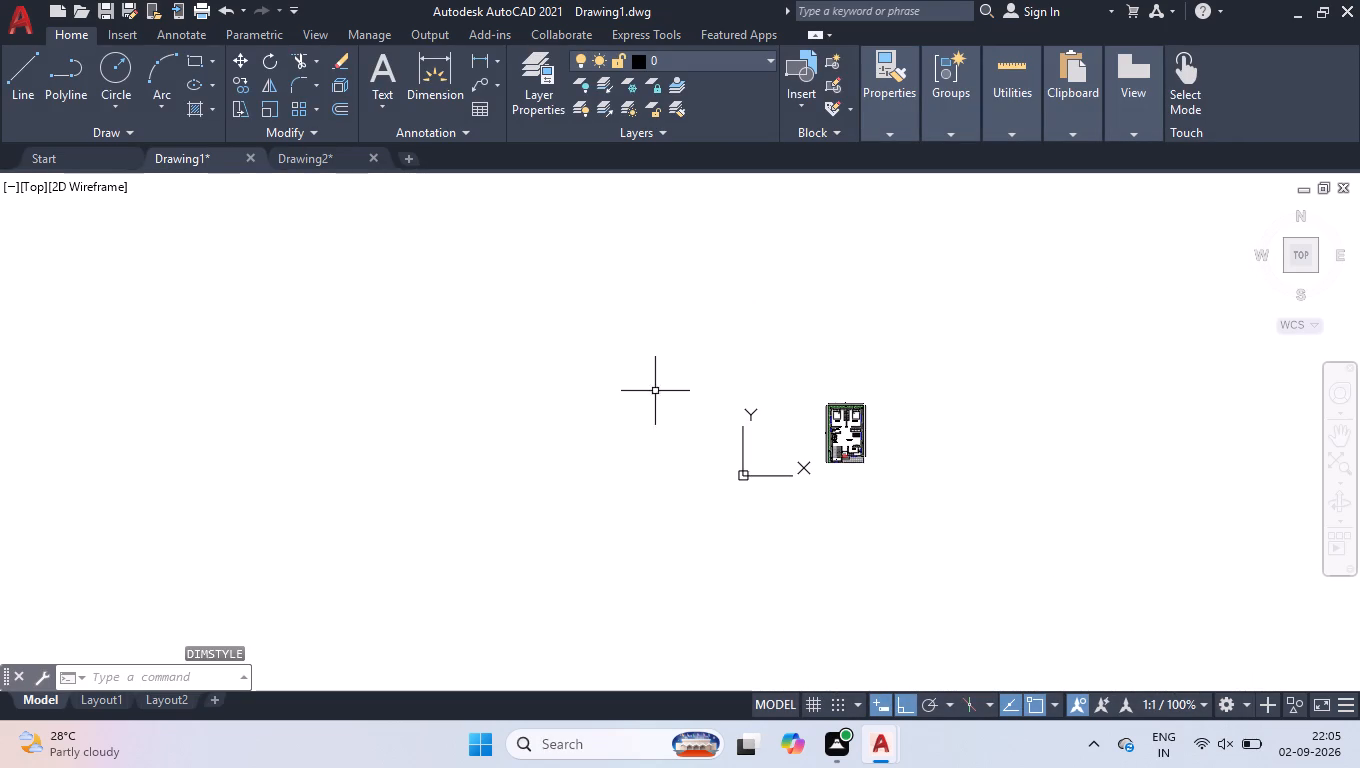
scroll(982, 419, "up", 2)
scroll(473, 512, "up", 1)
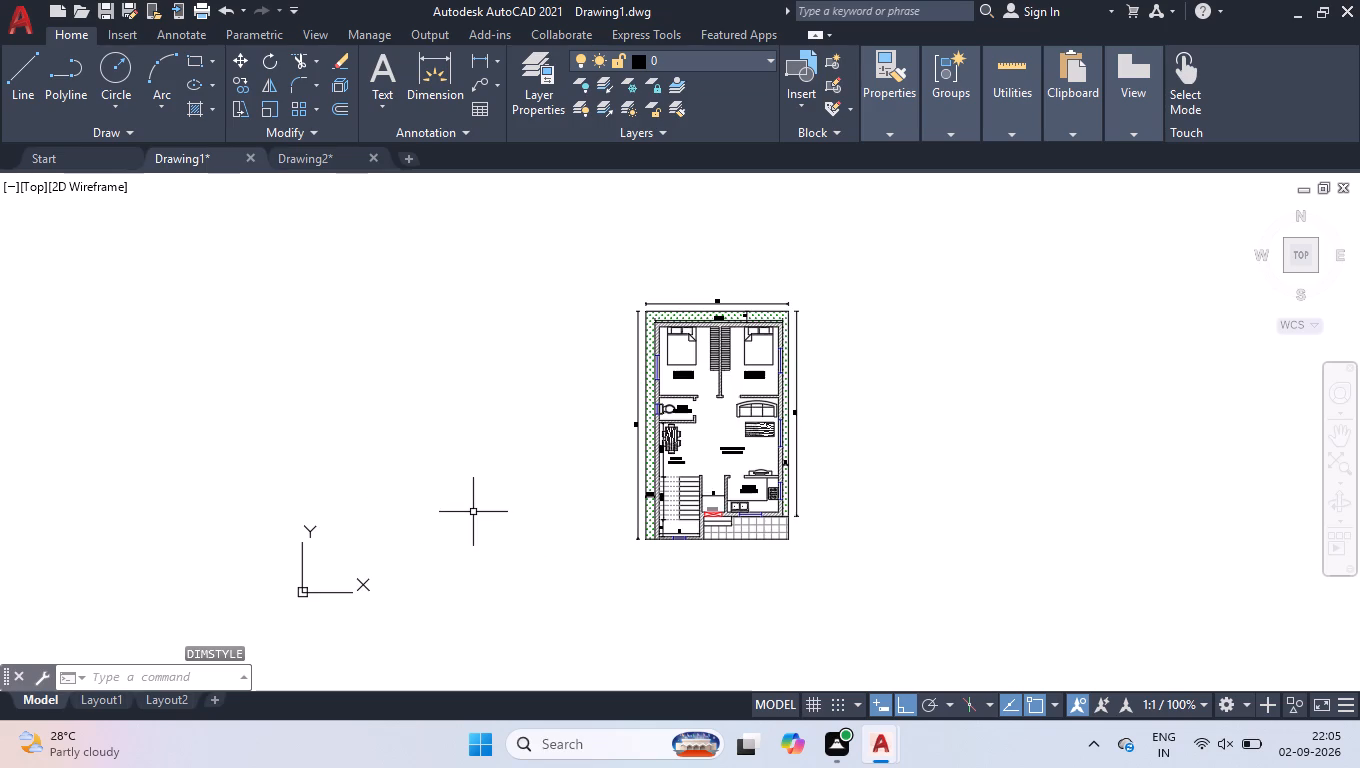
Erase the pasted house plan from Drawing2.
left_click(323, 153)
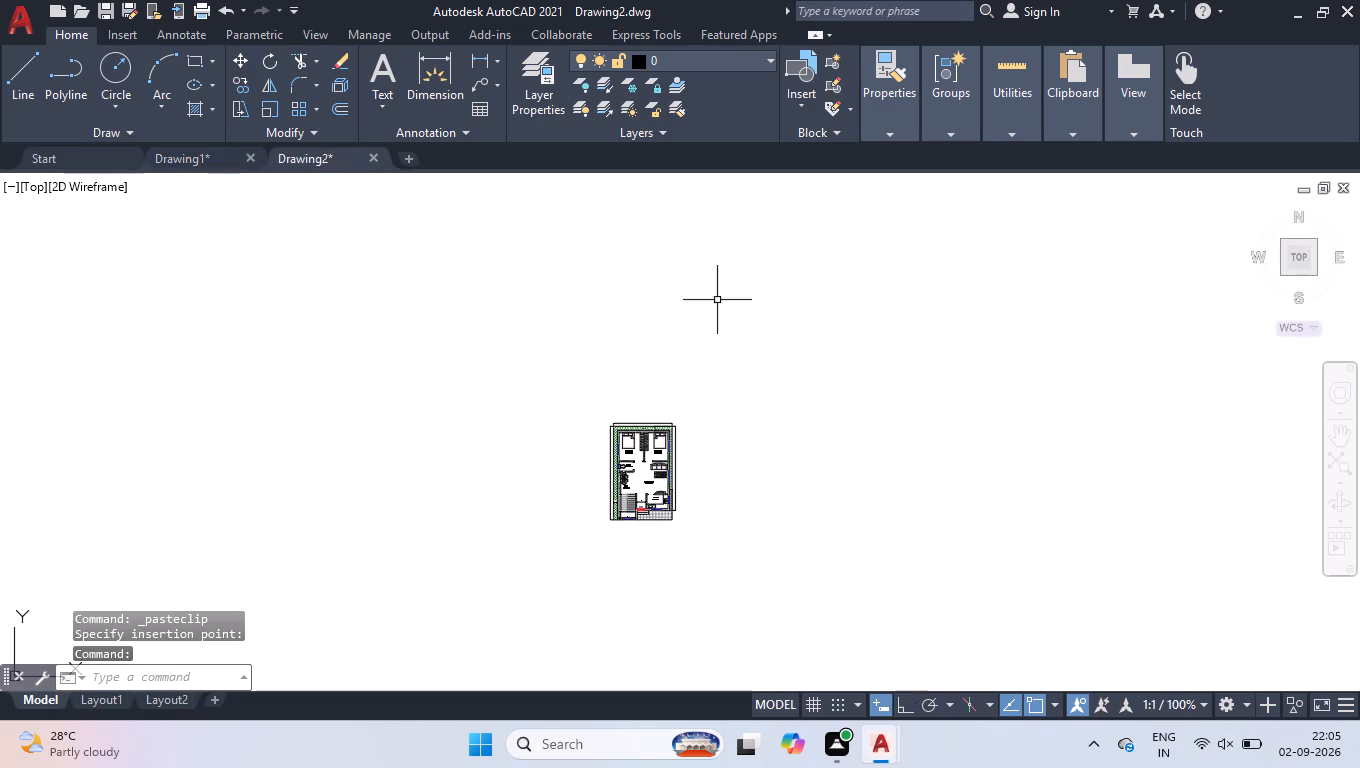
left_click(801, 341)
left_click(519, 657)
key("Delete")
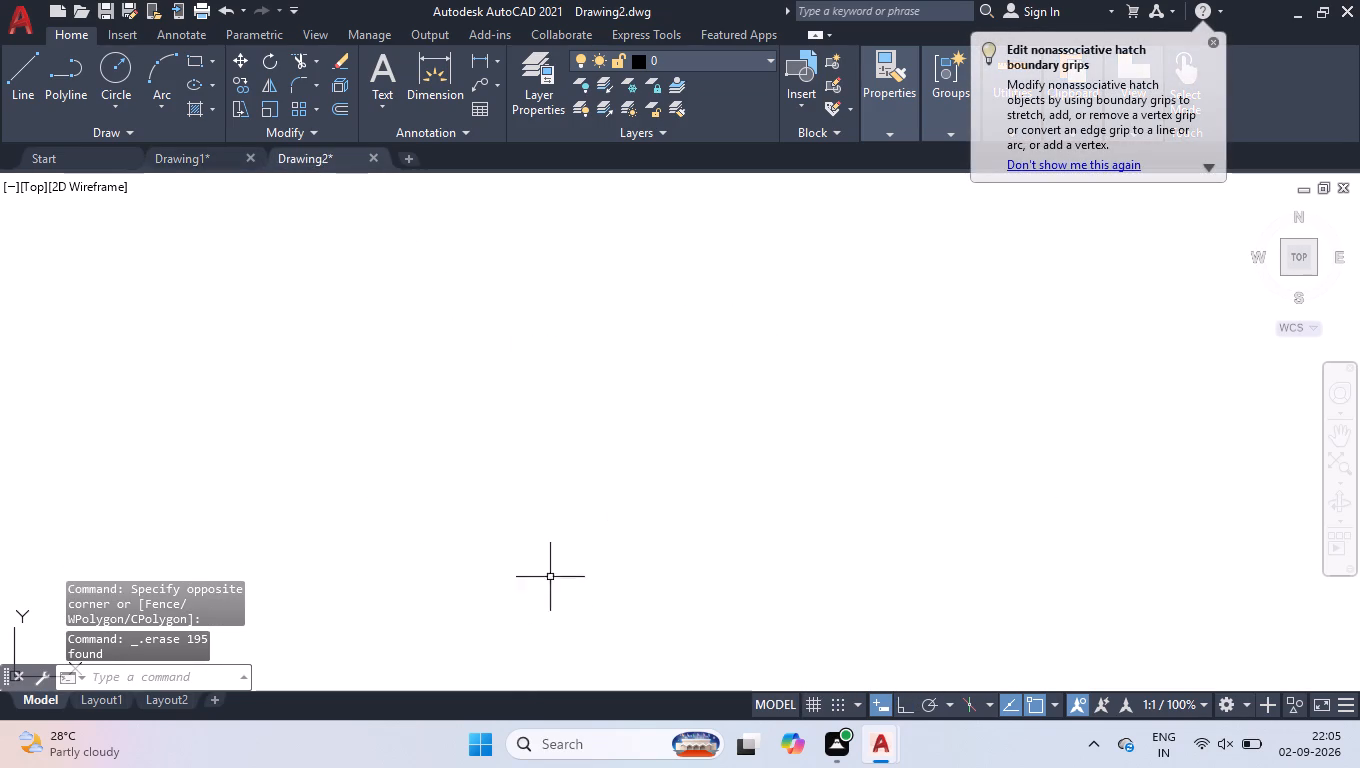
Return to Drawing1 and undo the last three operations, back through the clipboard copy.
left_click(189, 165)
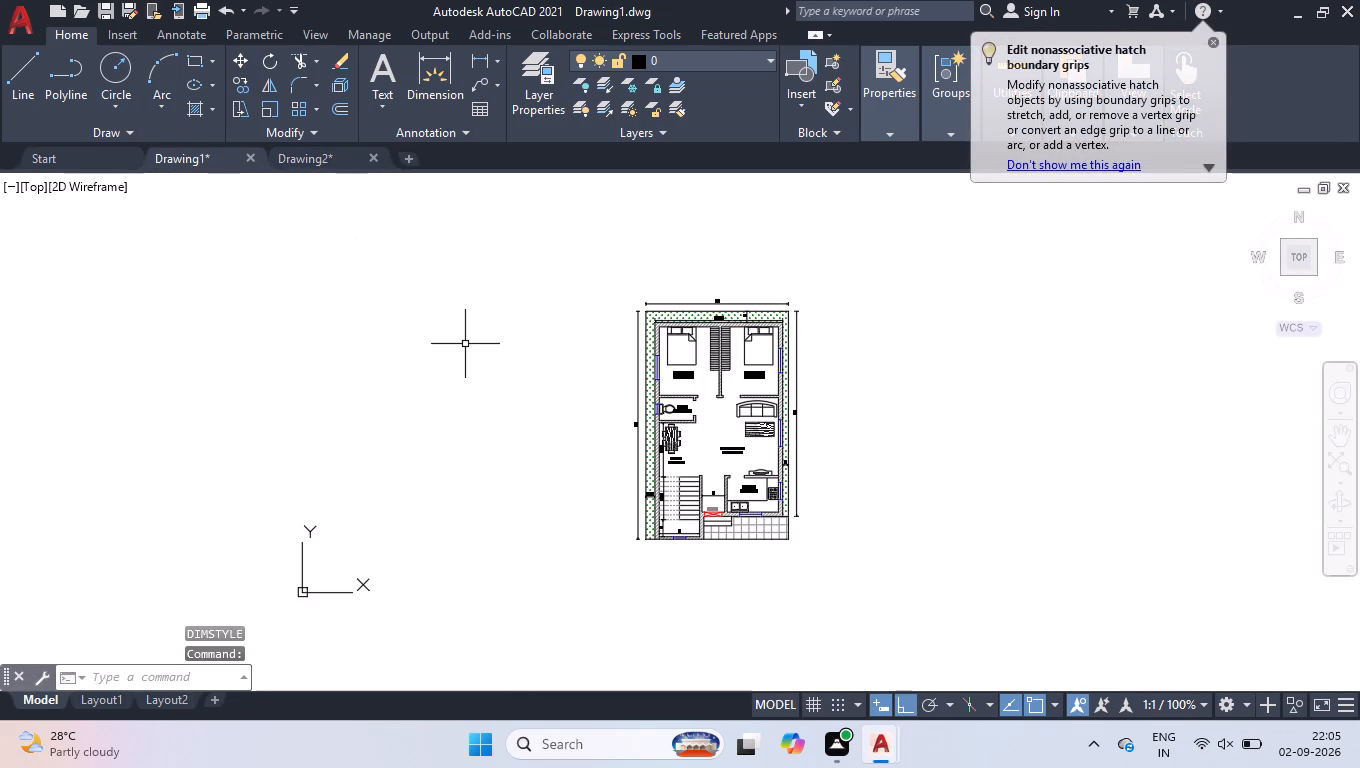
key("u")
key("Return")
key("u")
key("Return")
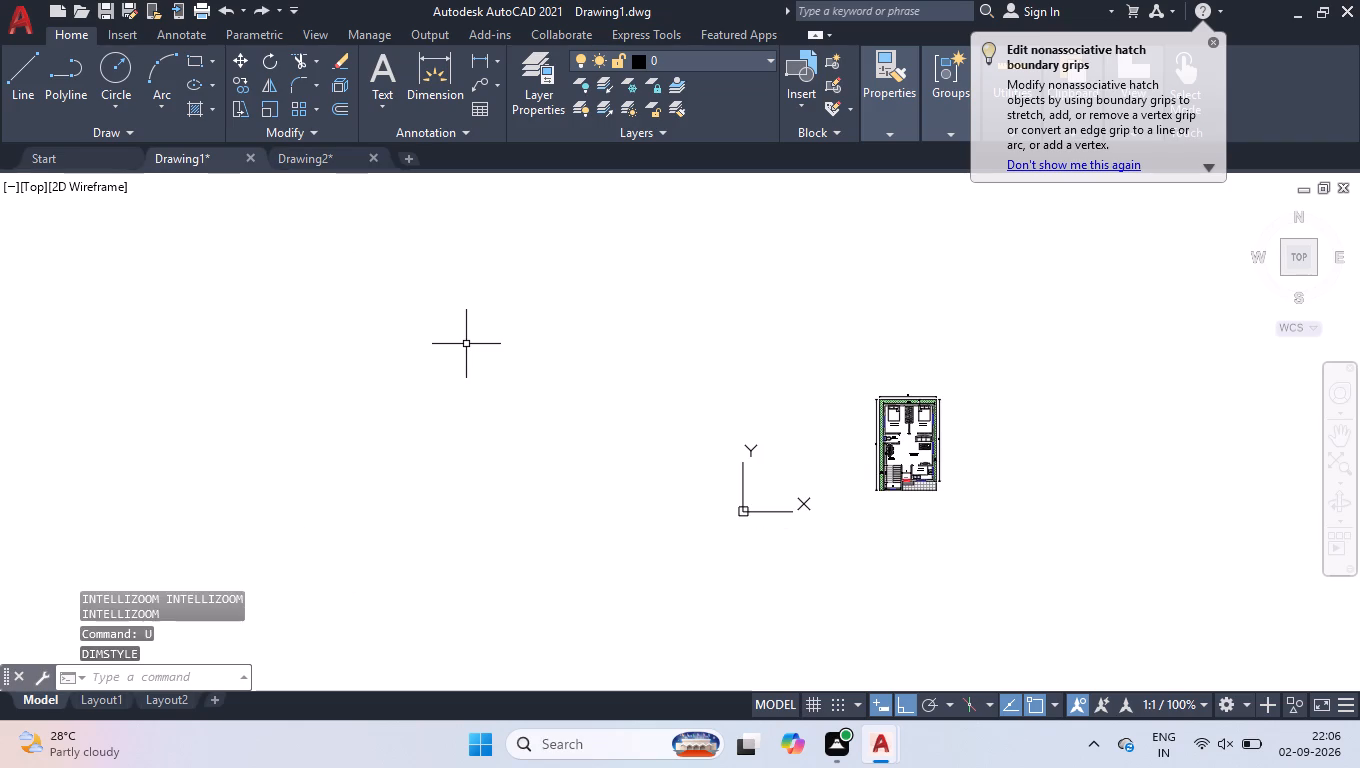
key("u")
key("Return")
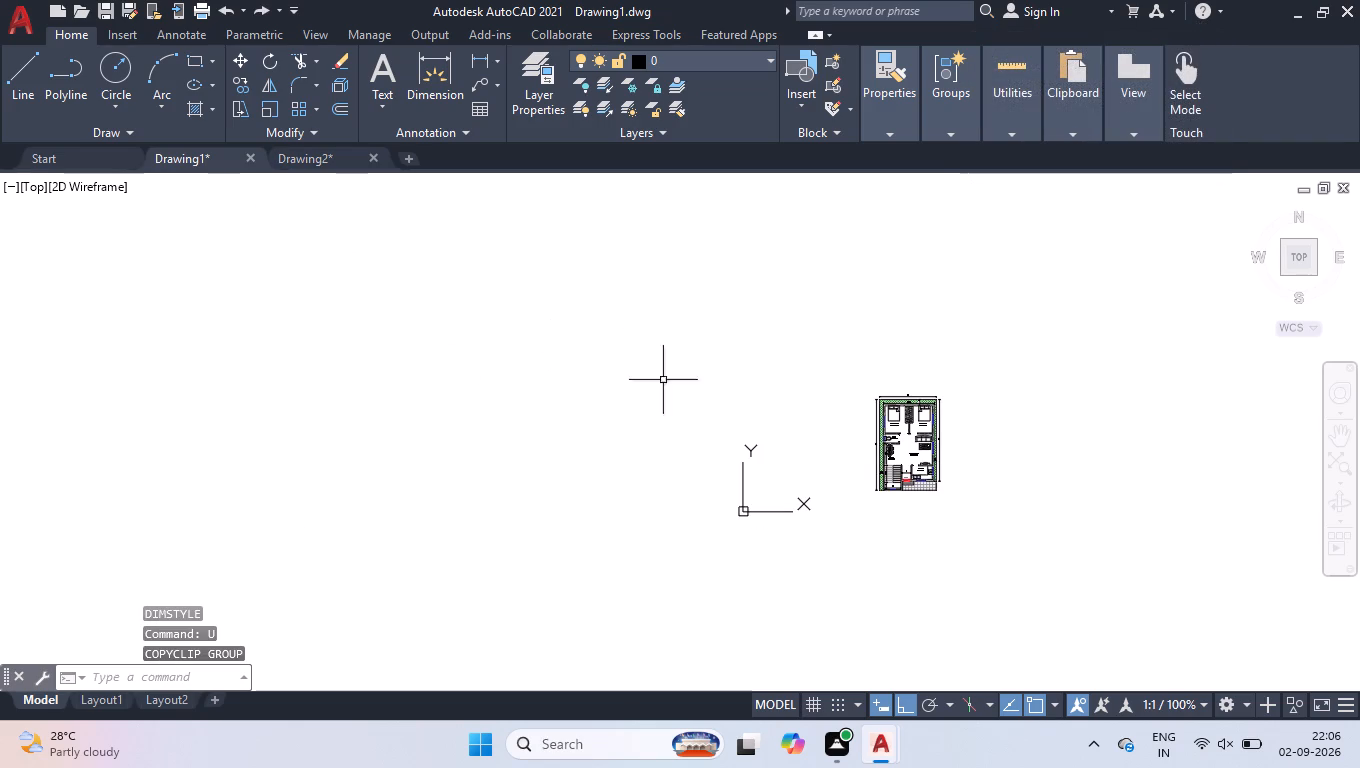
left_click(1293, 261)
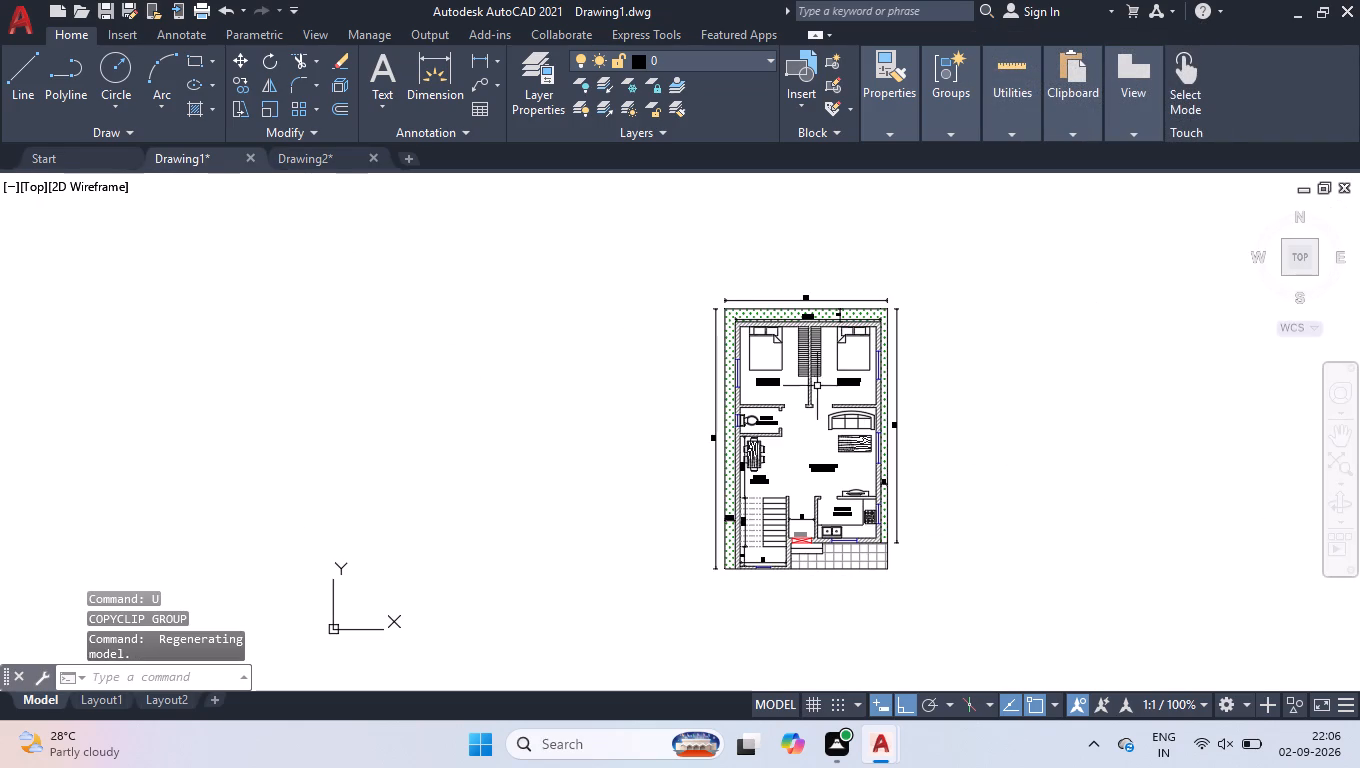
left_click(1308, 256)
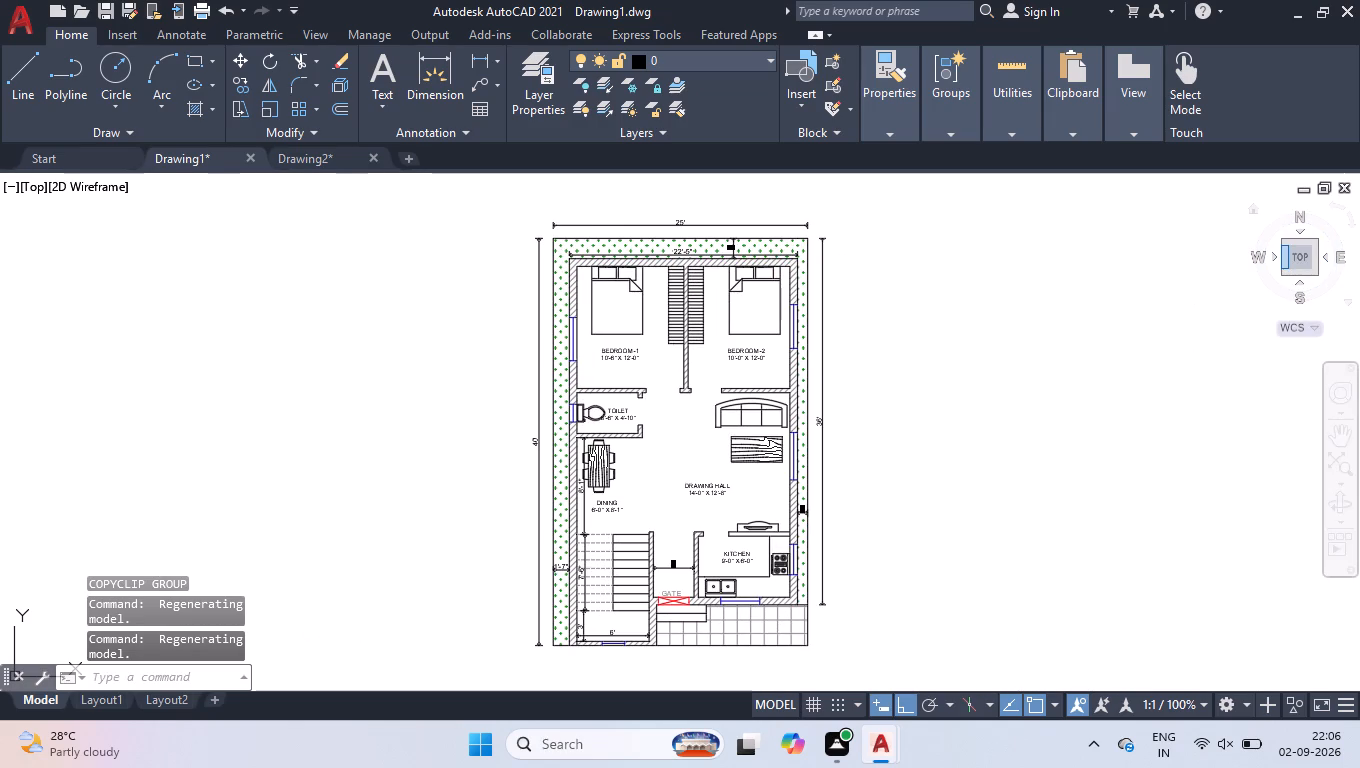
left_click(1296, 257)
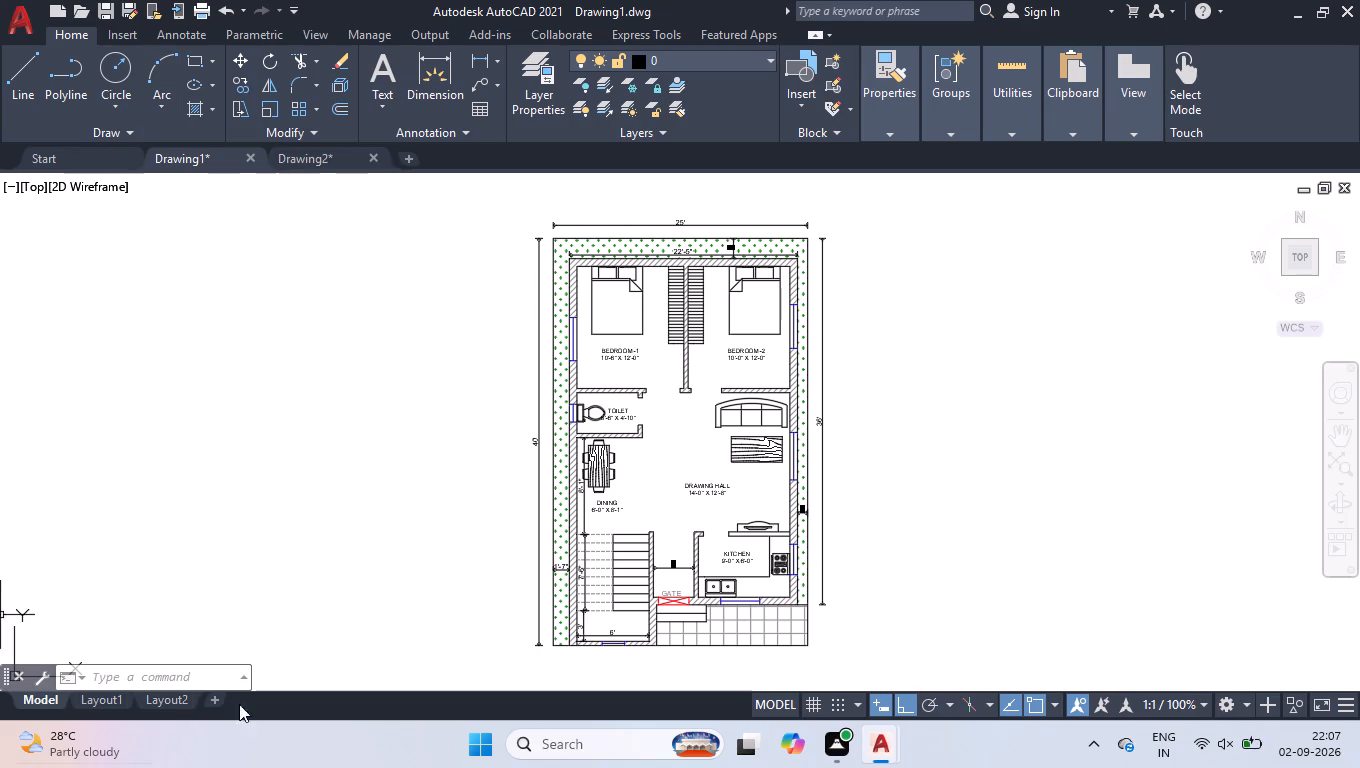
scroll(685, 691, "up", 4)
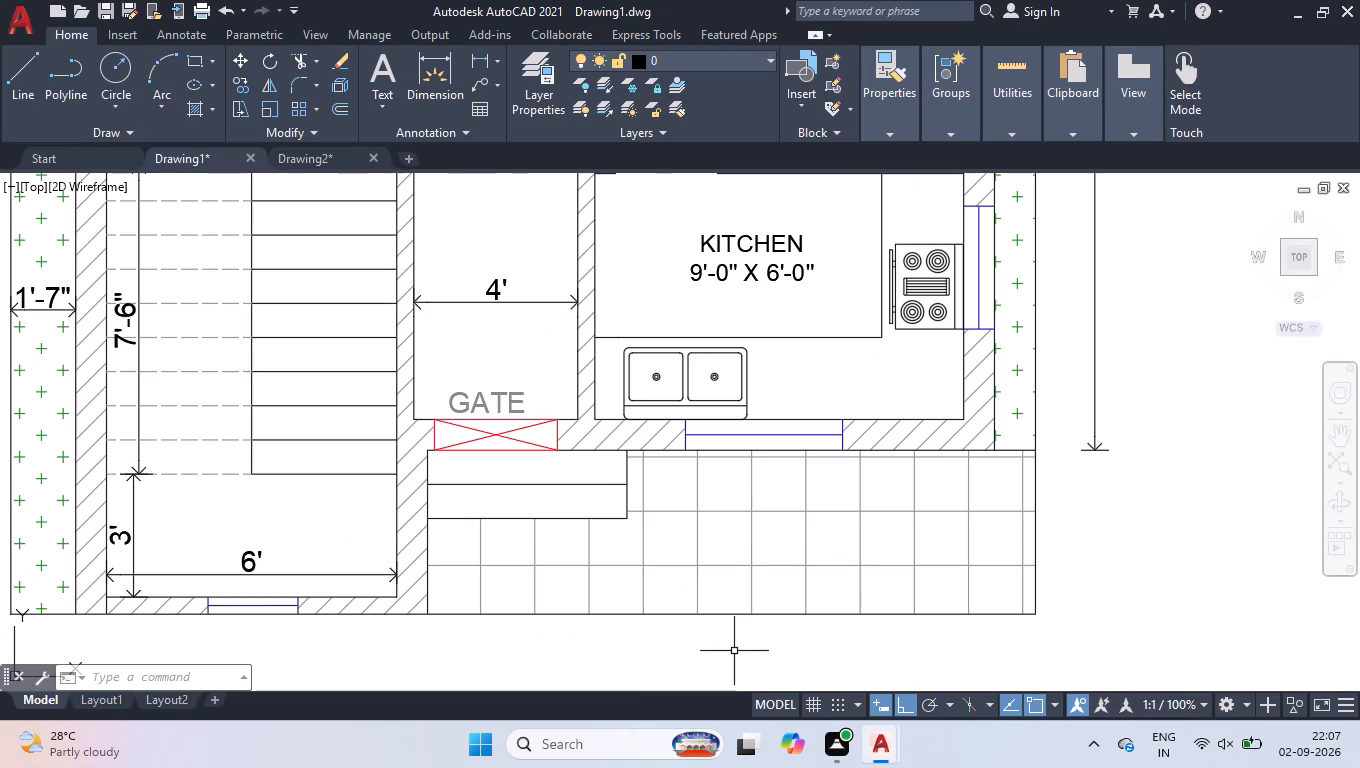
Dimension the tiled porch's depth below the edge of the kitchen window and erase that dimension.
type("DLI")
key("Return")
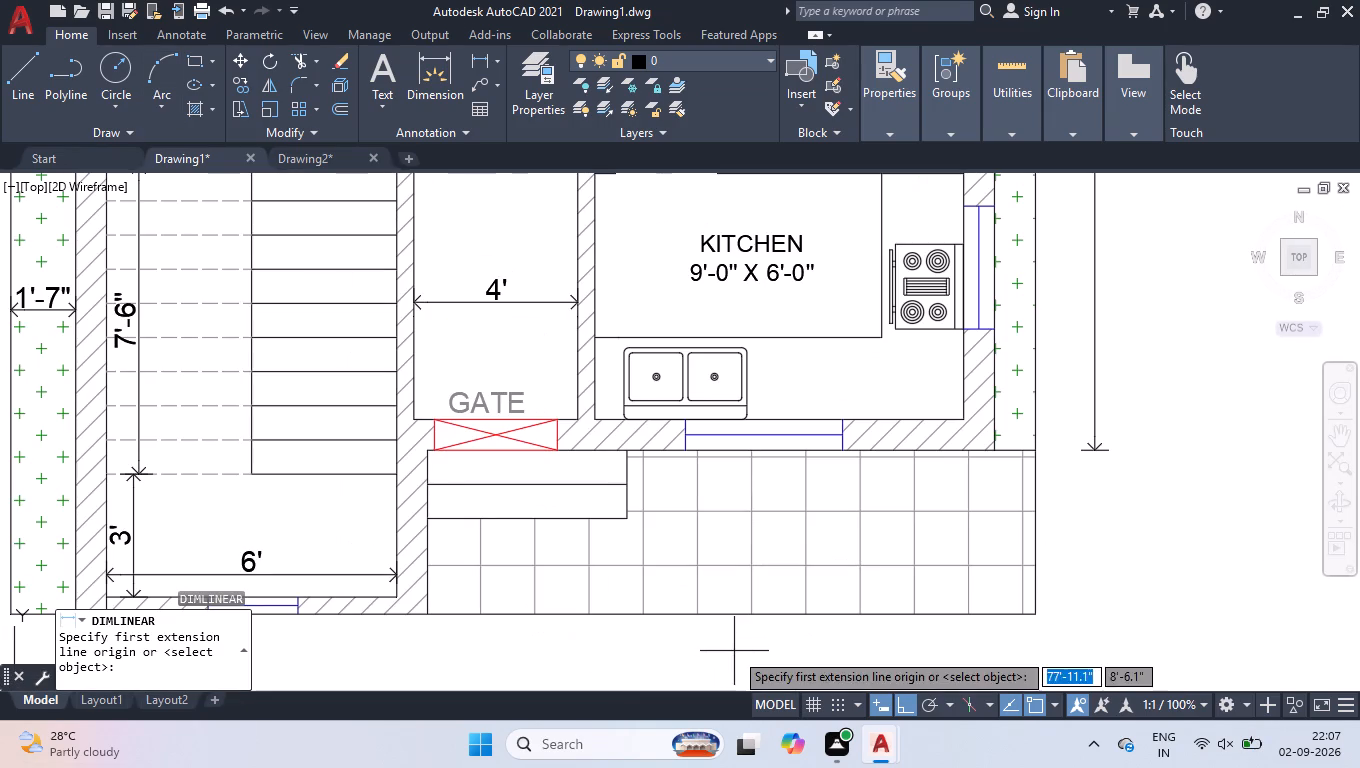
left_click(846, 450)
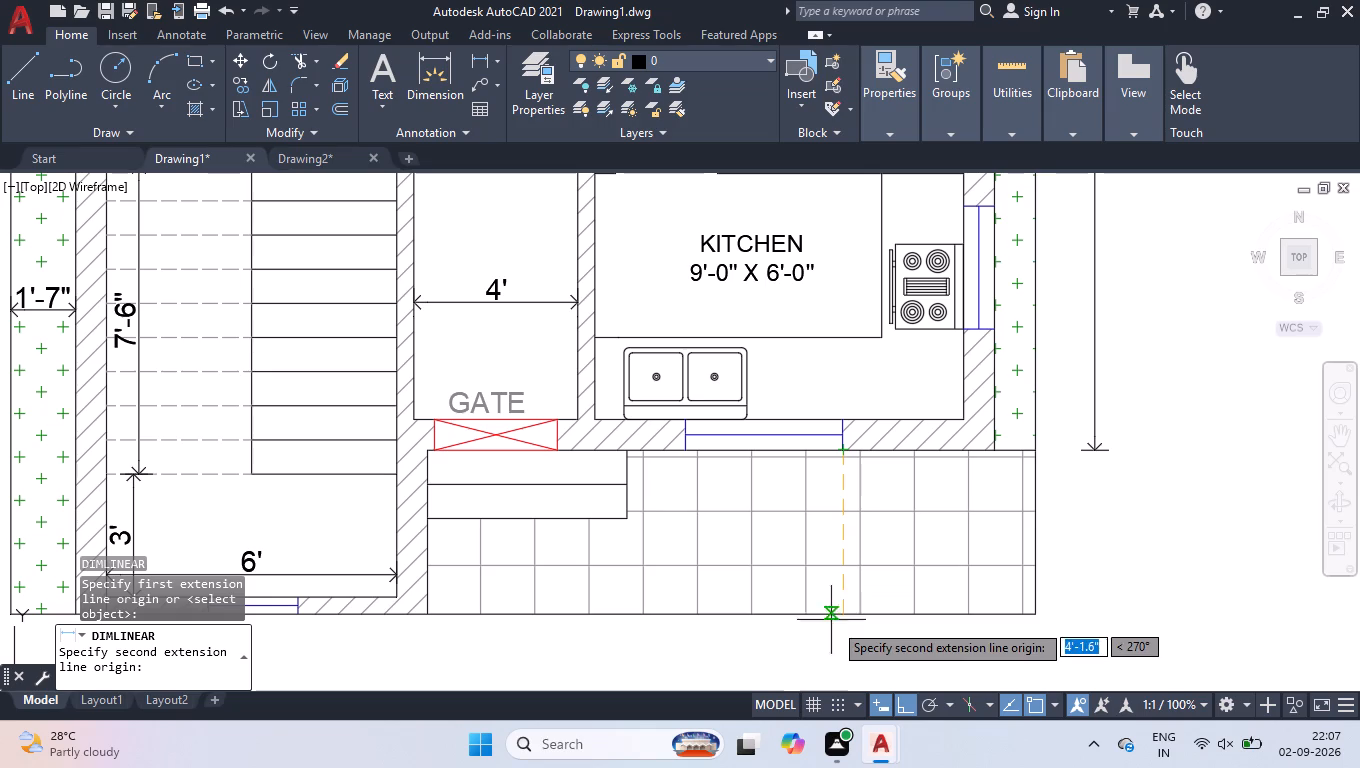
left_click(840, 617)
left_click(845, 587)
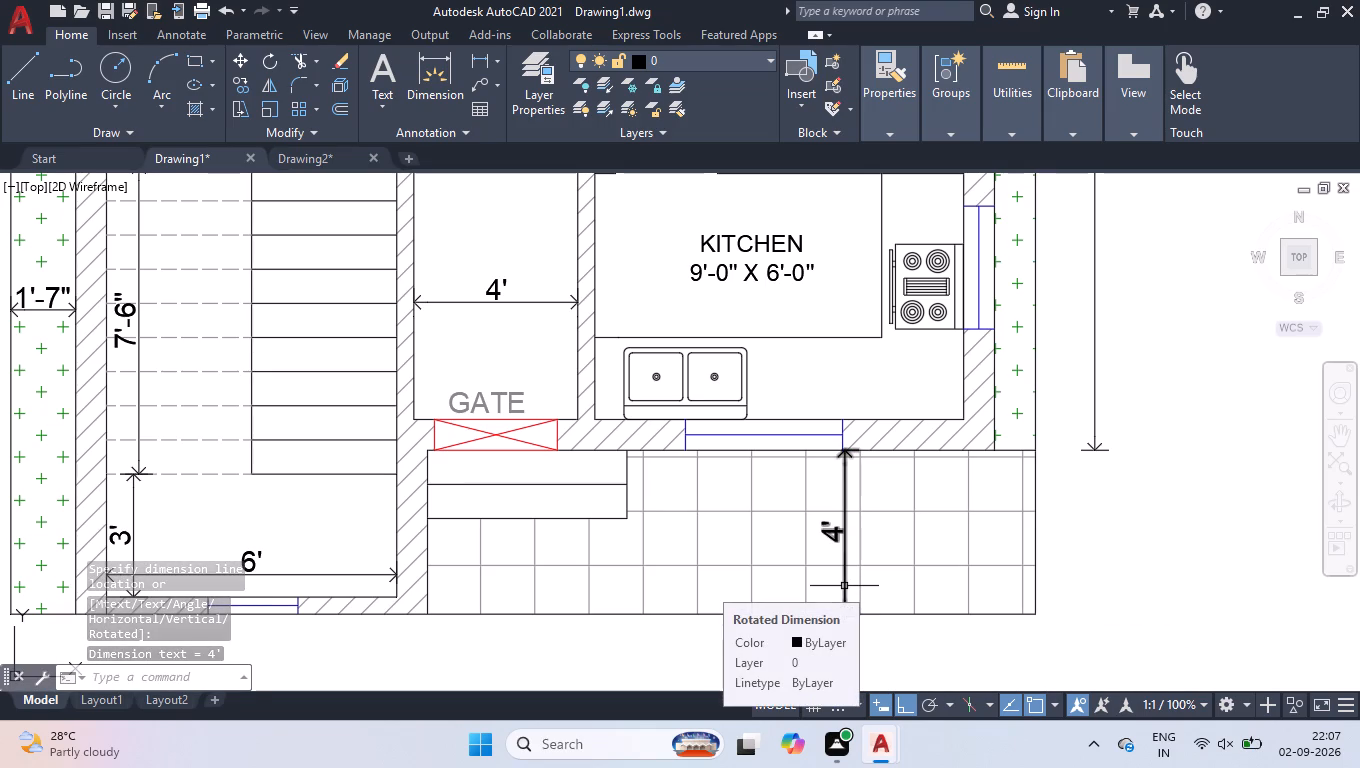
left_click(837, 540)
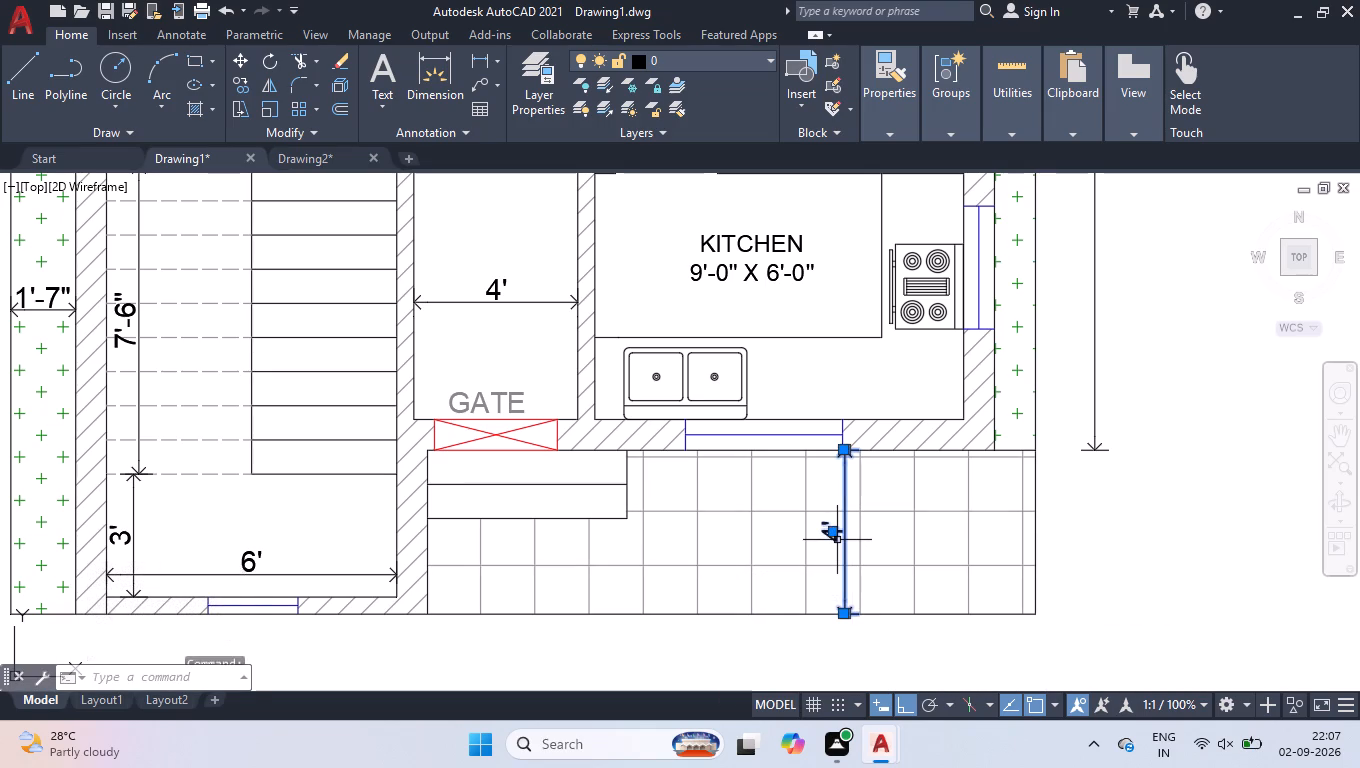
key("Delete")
Add a vertical linear dimension for the tiled porch's depth, from the kitchen's outer wall corner to the porch's front edge.
type("D;")
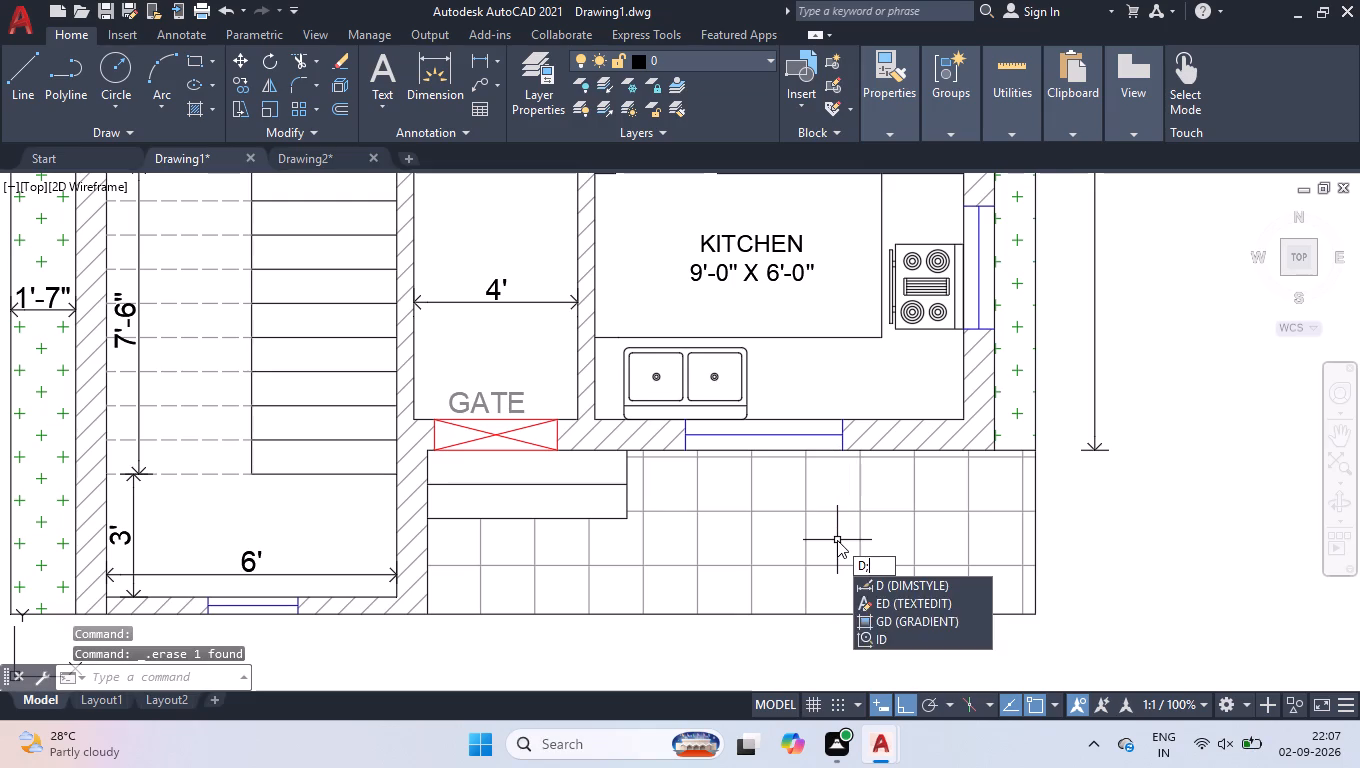
key("BackSpace")
type("LI")
key("Return")
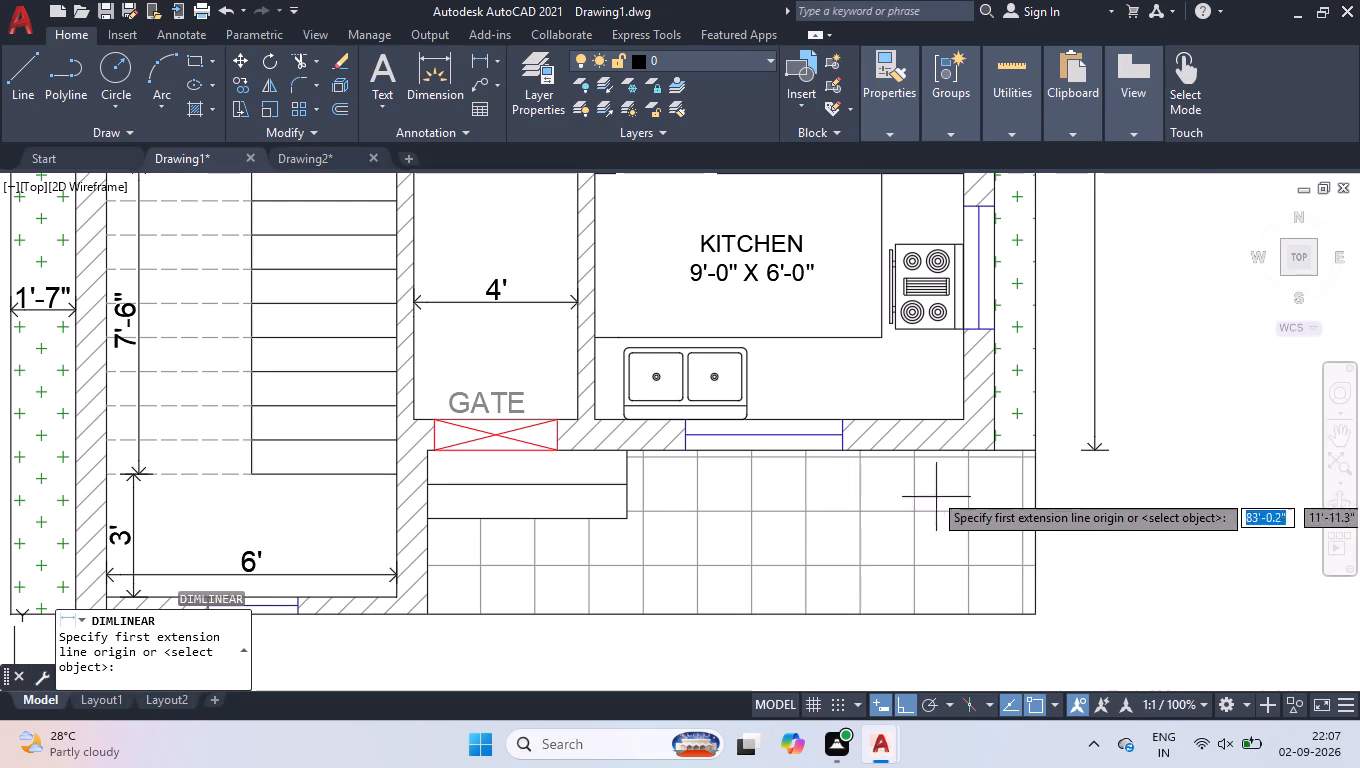
left_click(998, 454)
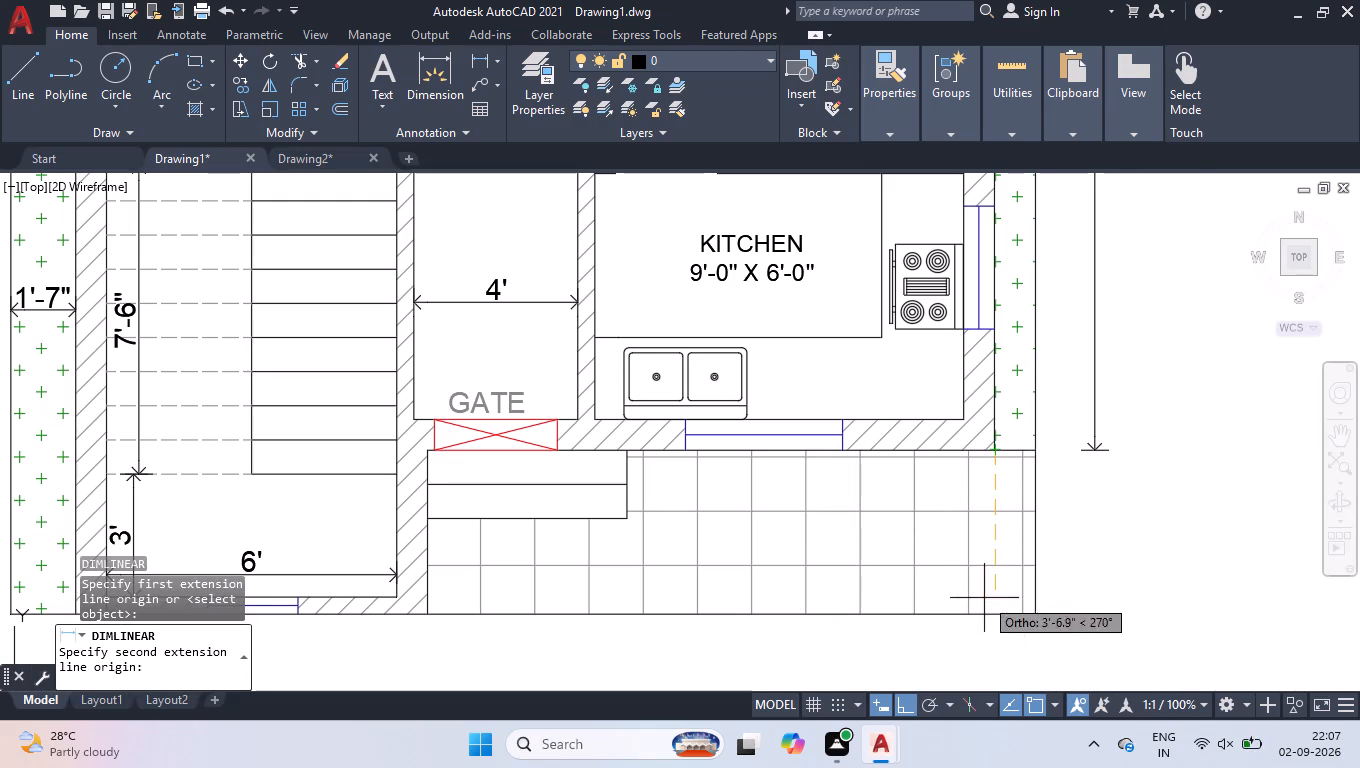
left_click(991, 615)
left_click(993, 607)
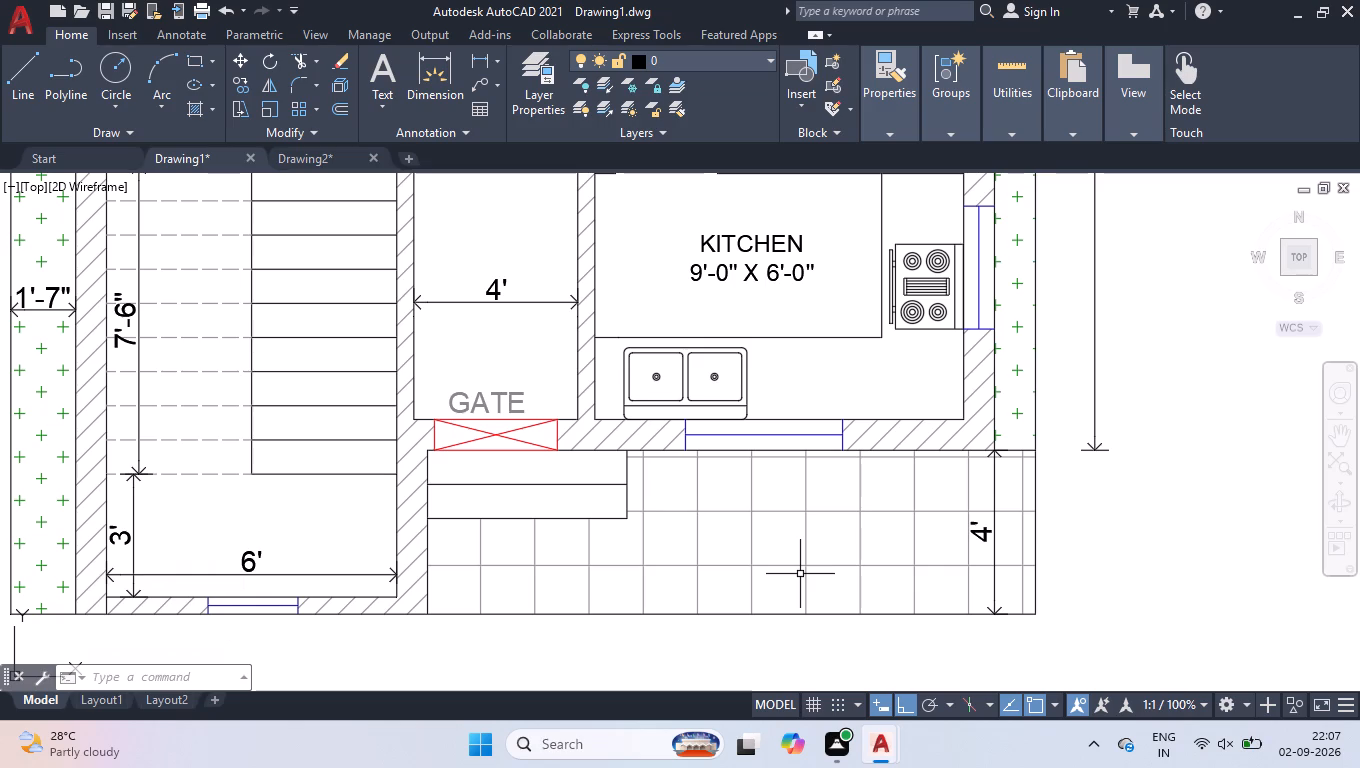
Check the porch and kitchen dimensions and the layout of the whole plan in top view.
scroll(895, 444, "down", 1)
scroll(862, 576, "down", 3)
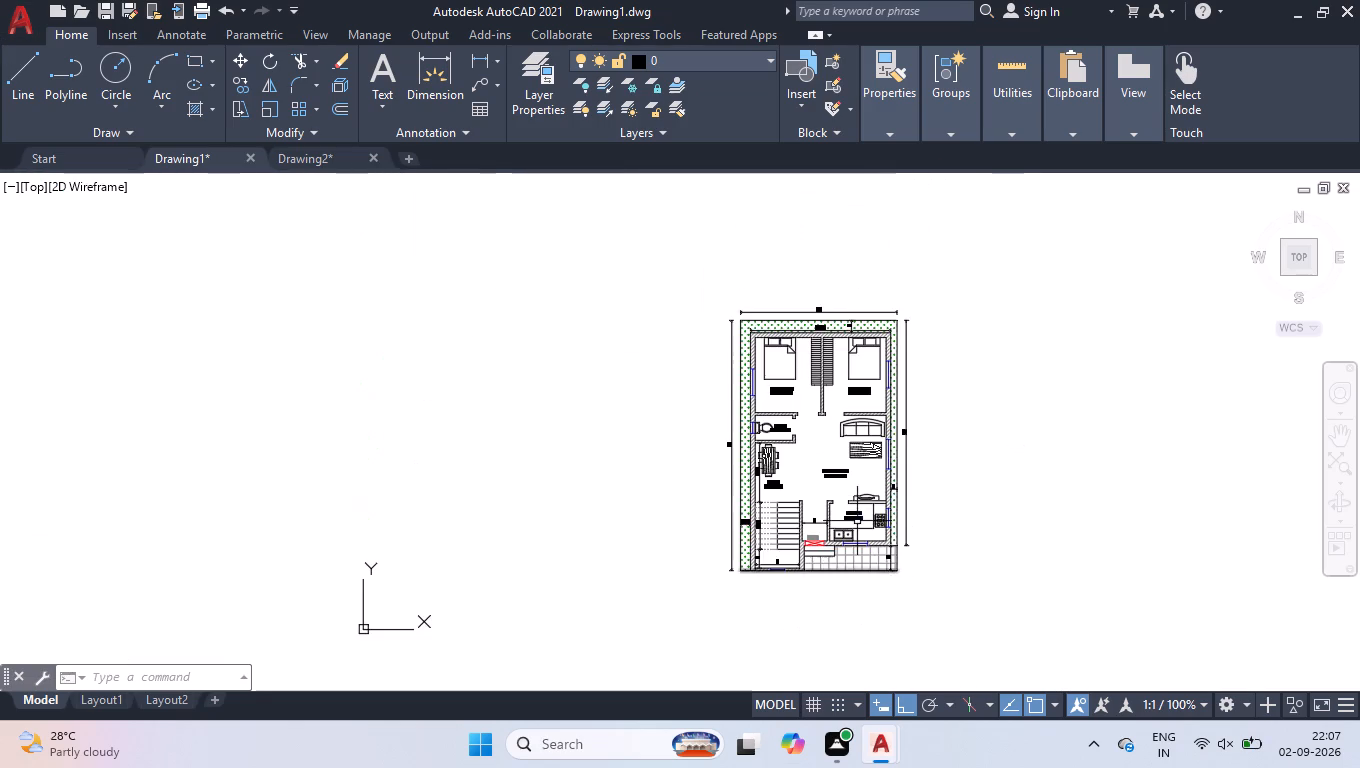
scroll(857, 521, "up", 5)
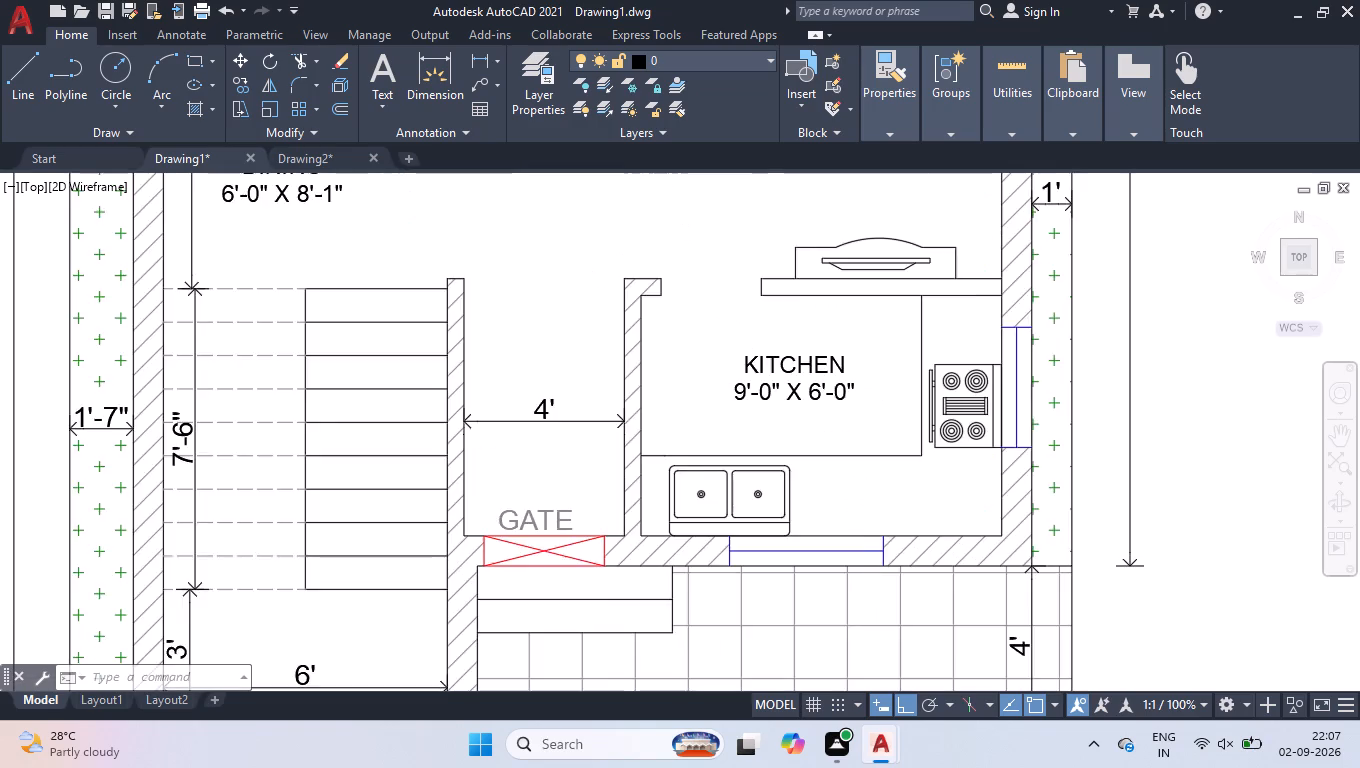
scroll(592, 519, "down", 3)
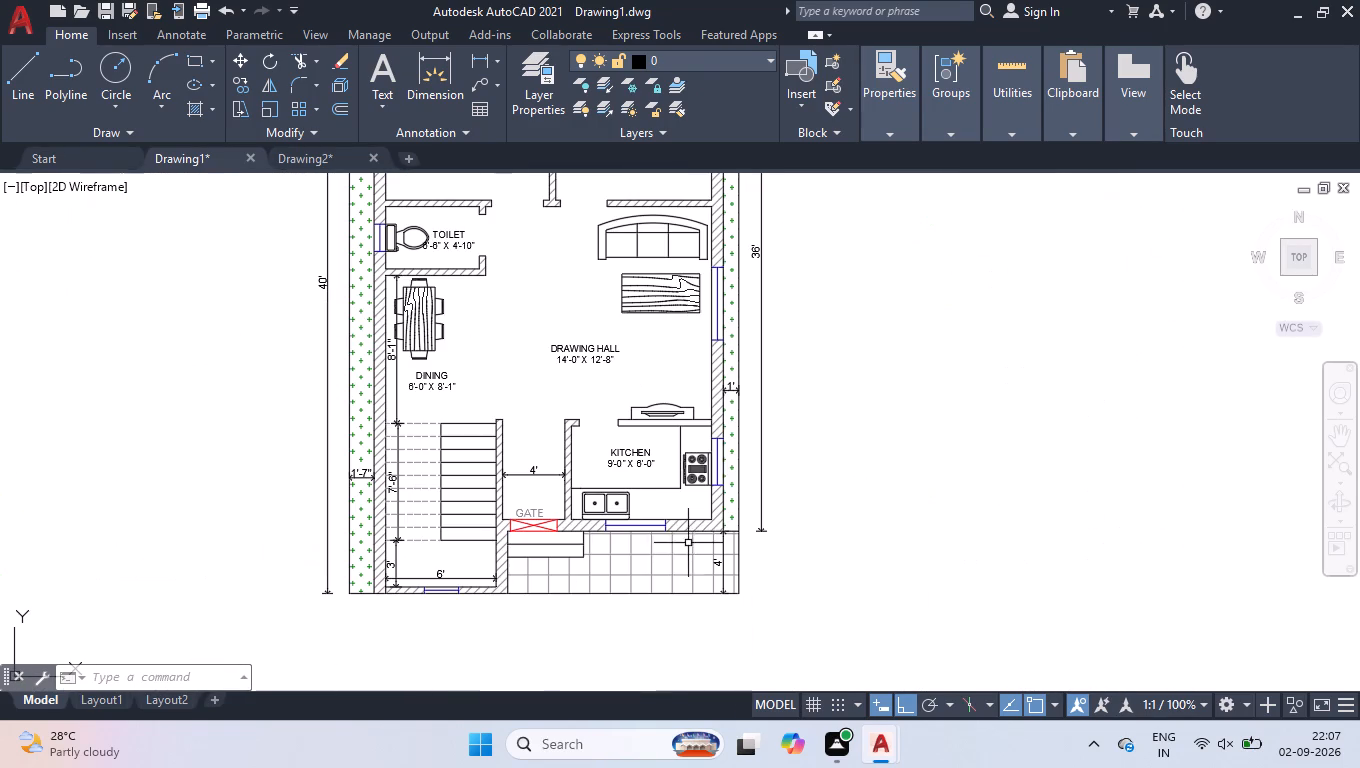
left_click(1297, 260)
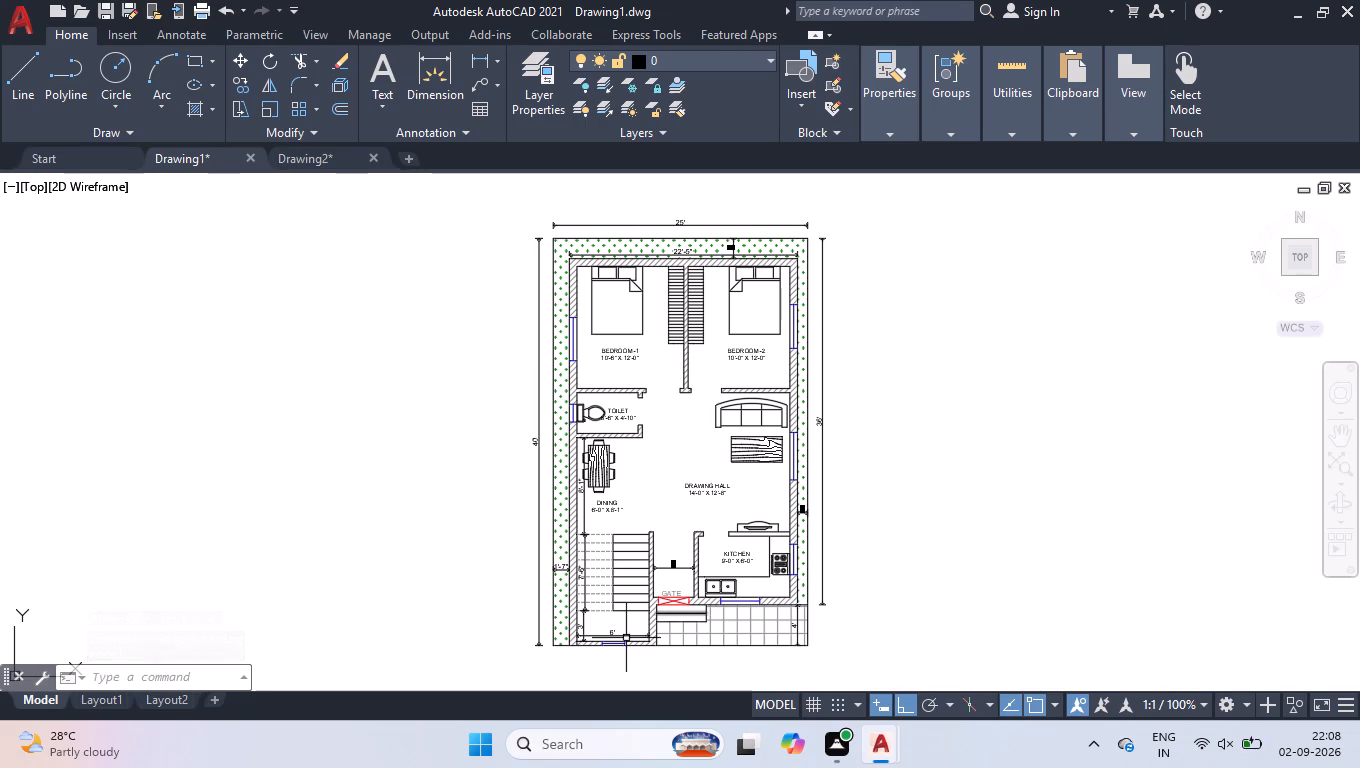
Draw a vertical line about 9'-8" long through the middle of the stair treads, from above the flight down onto the landing.
scroll(626, 638, "up", 2)
scroll(627, 381, "up", 1)
scroll(627, 380, "down", 1)
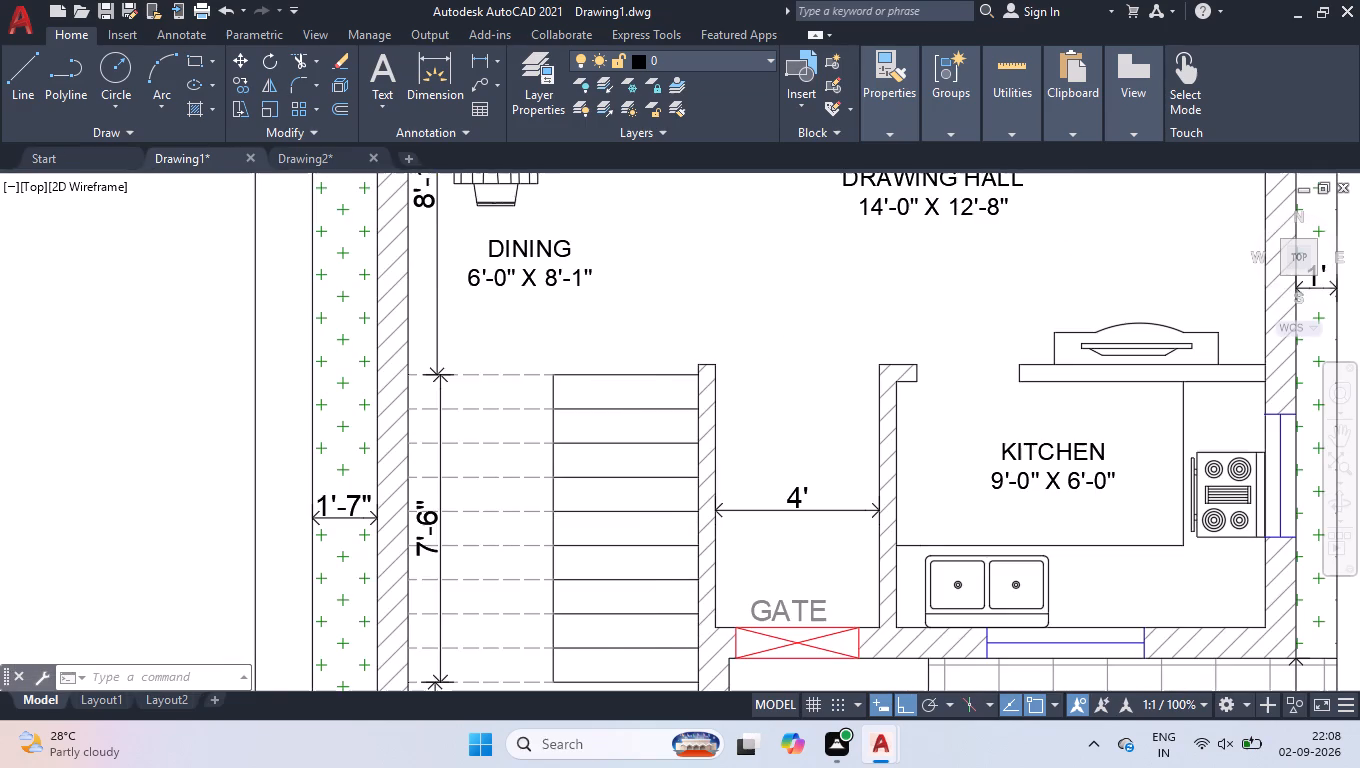
scroll(610, 443, "up", 1)
key("l")
key("Return")
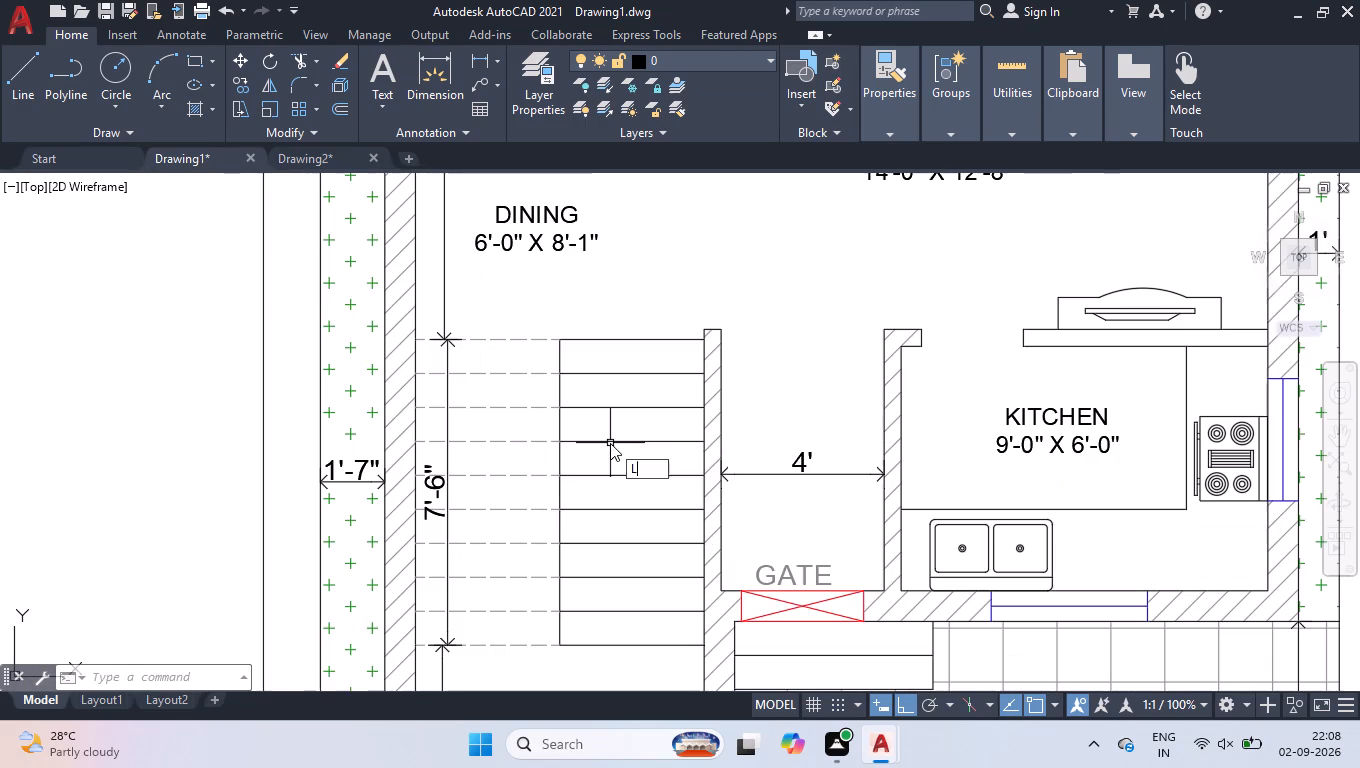
left_click(631, 312)
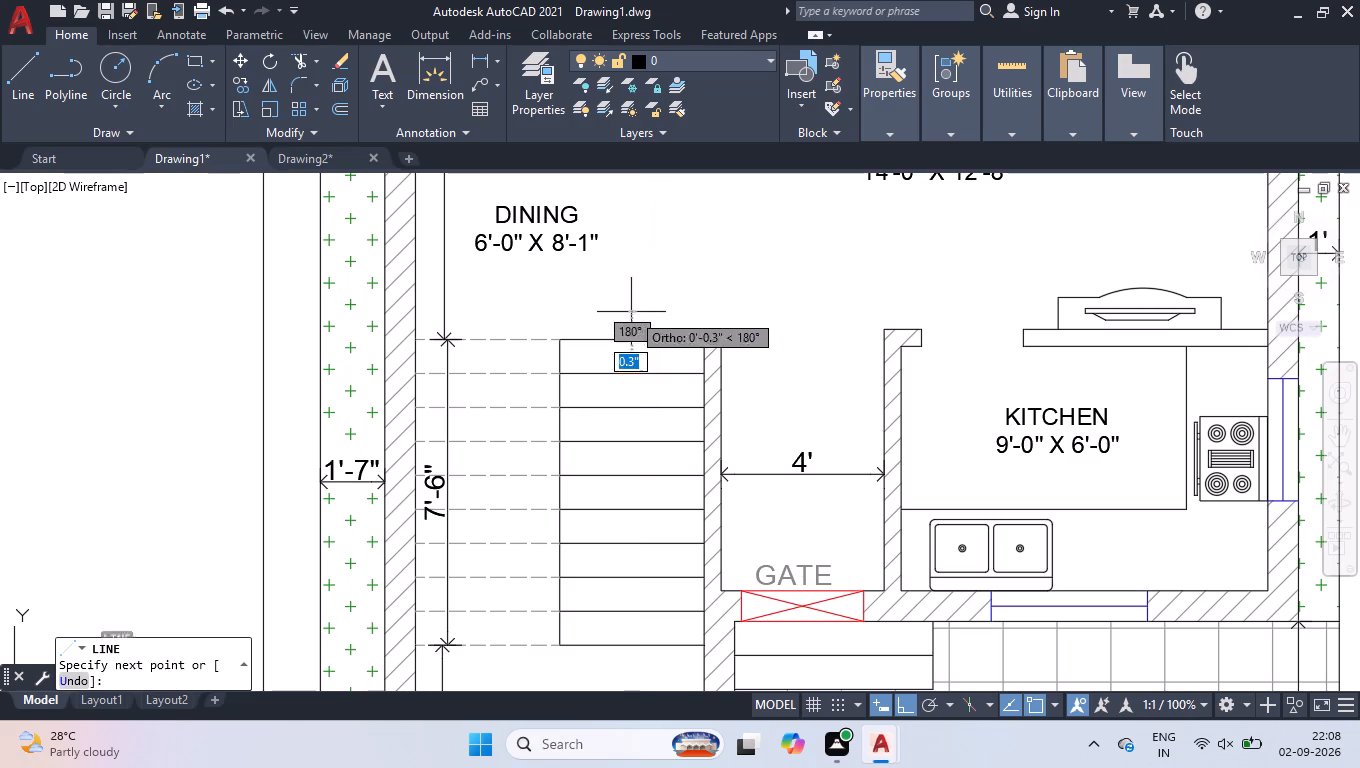
scroll(626, 642, "down", 1)
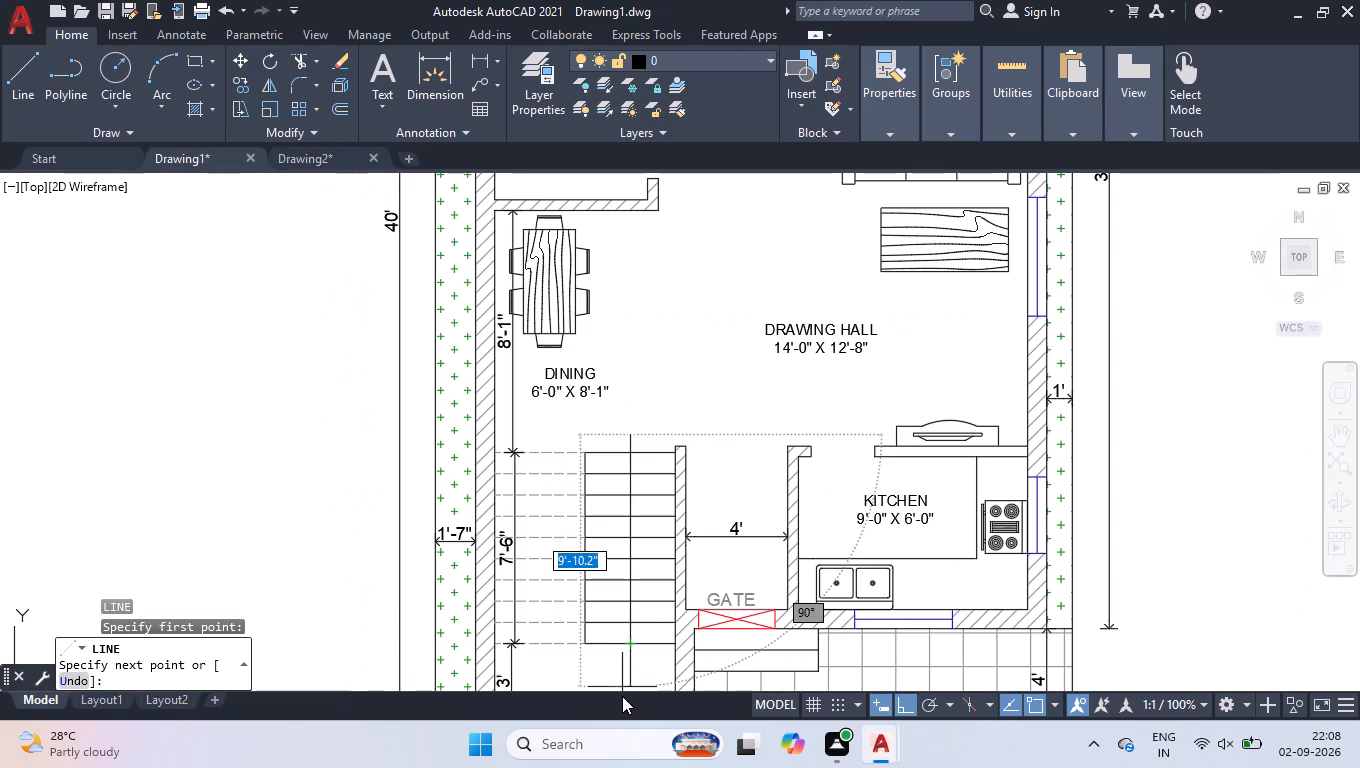
scroll(622, 695, "up", 7)
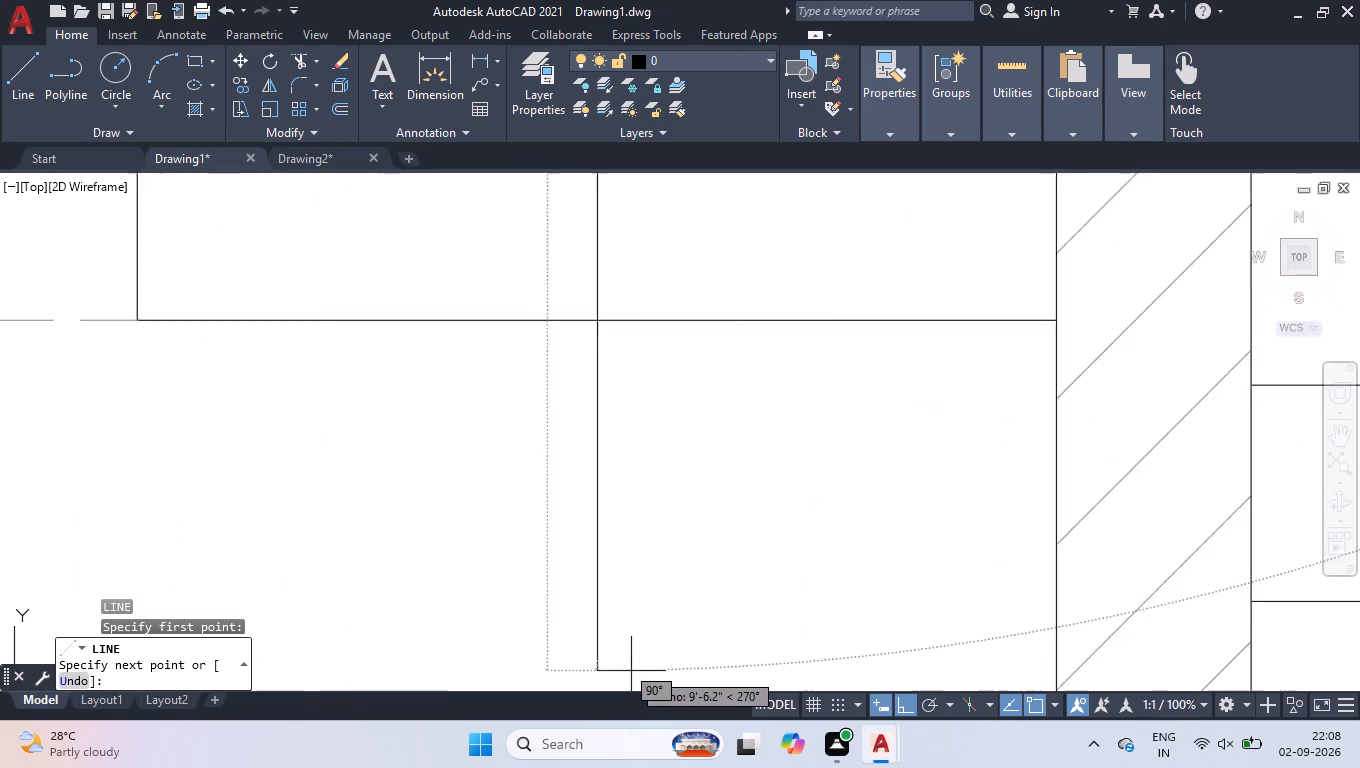
scroll(631, 671, "up", 1)
scroll(619, 564, "down", 3)
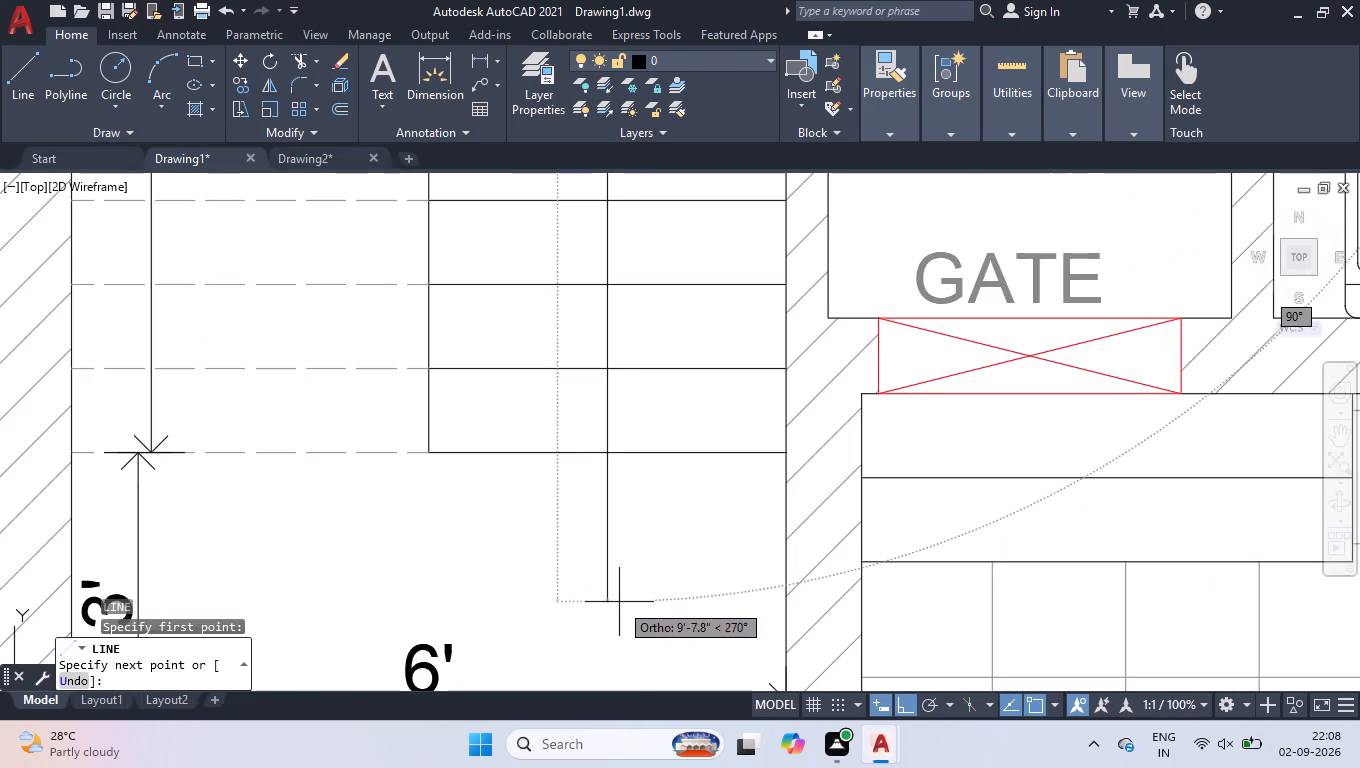
left_click(619, 602)
Draw the right half of an arrowhead at the stair line's lower end, with its outer edge about 1'-8" long at 240°.
left_click(932, 706)
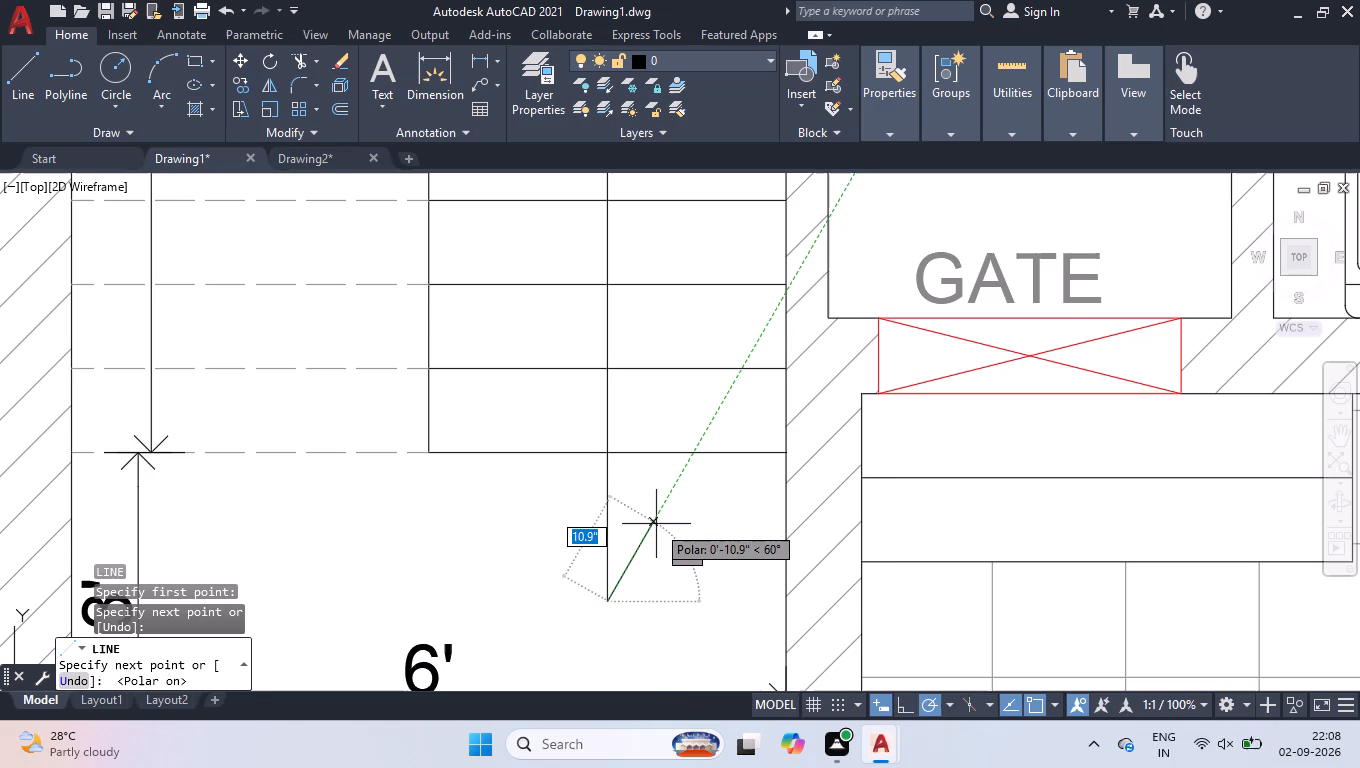
left_click(694, 532)
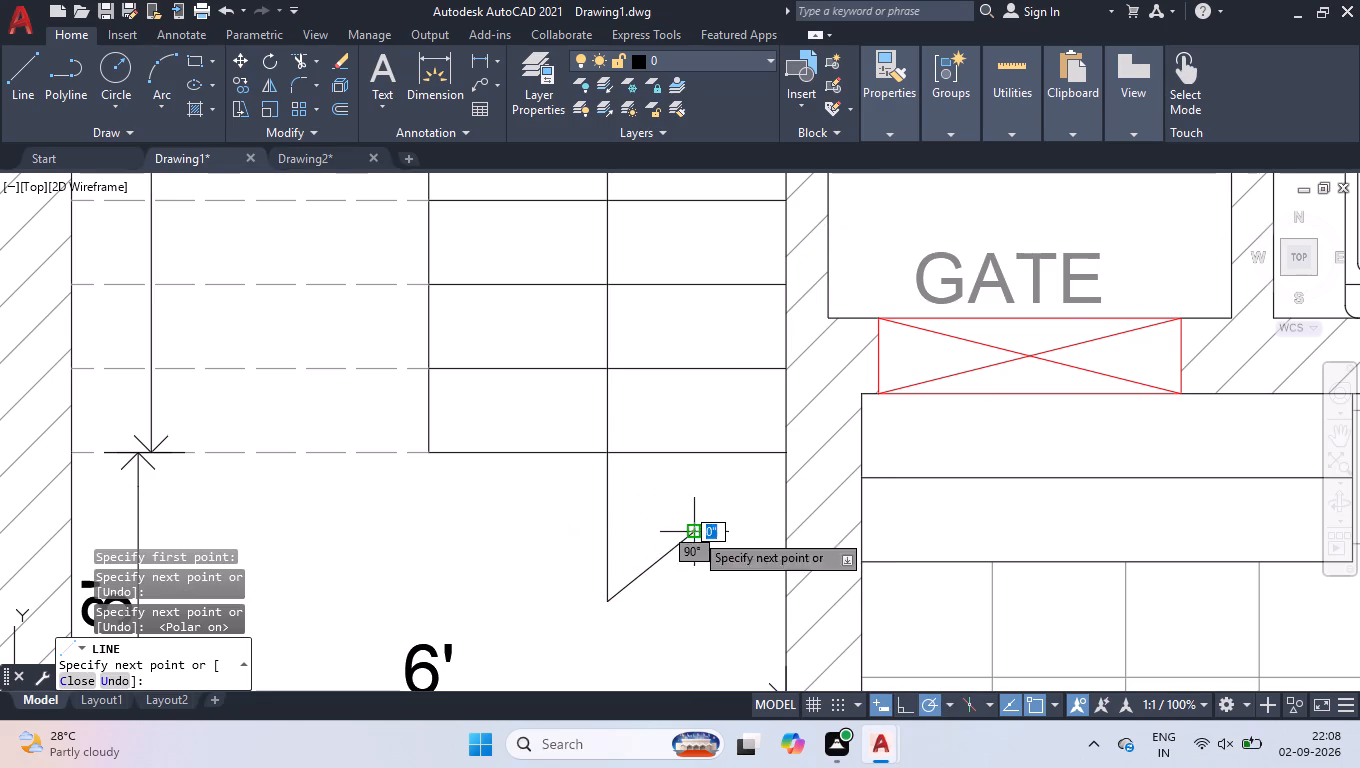
left_click(609, 676)
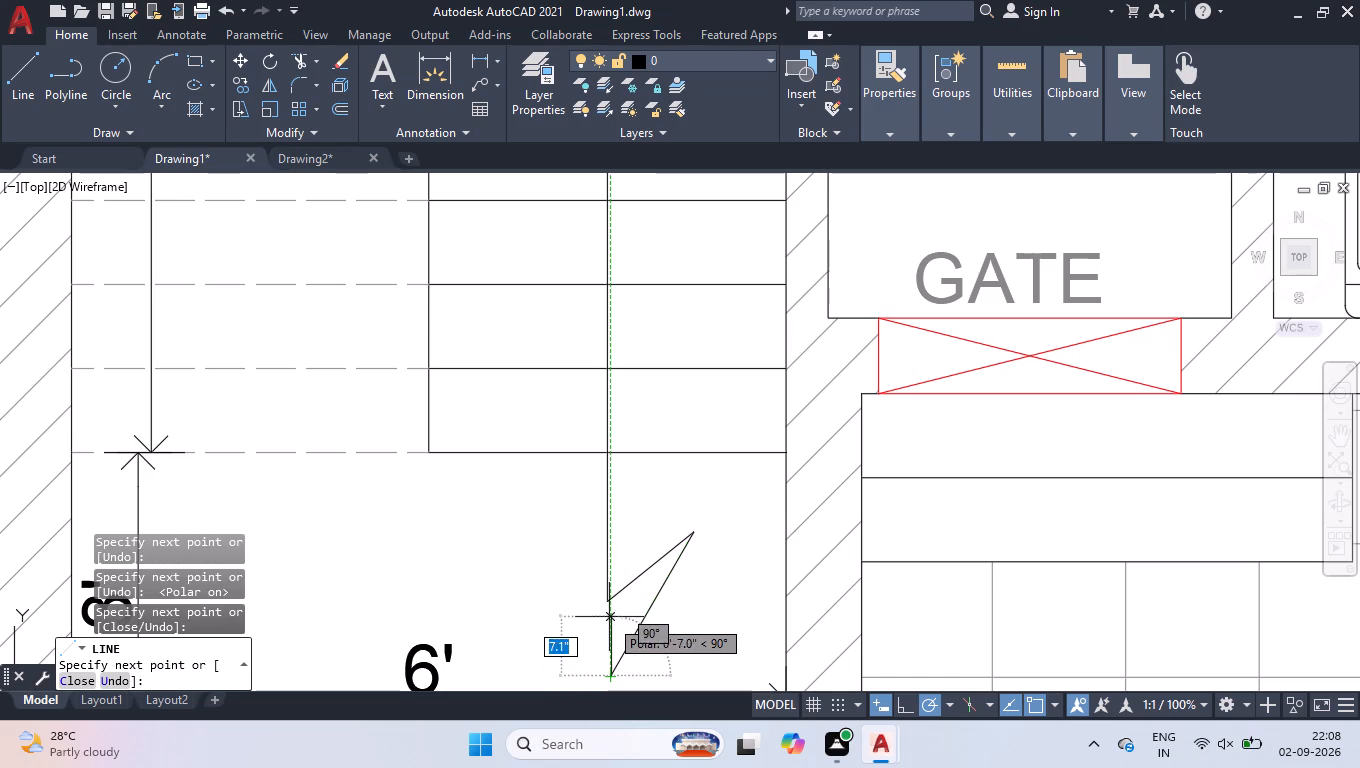
scroll(615, 592, "down", 4)
scroll(592, 626, "up", 4)
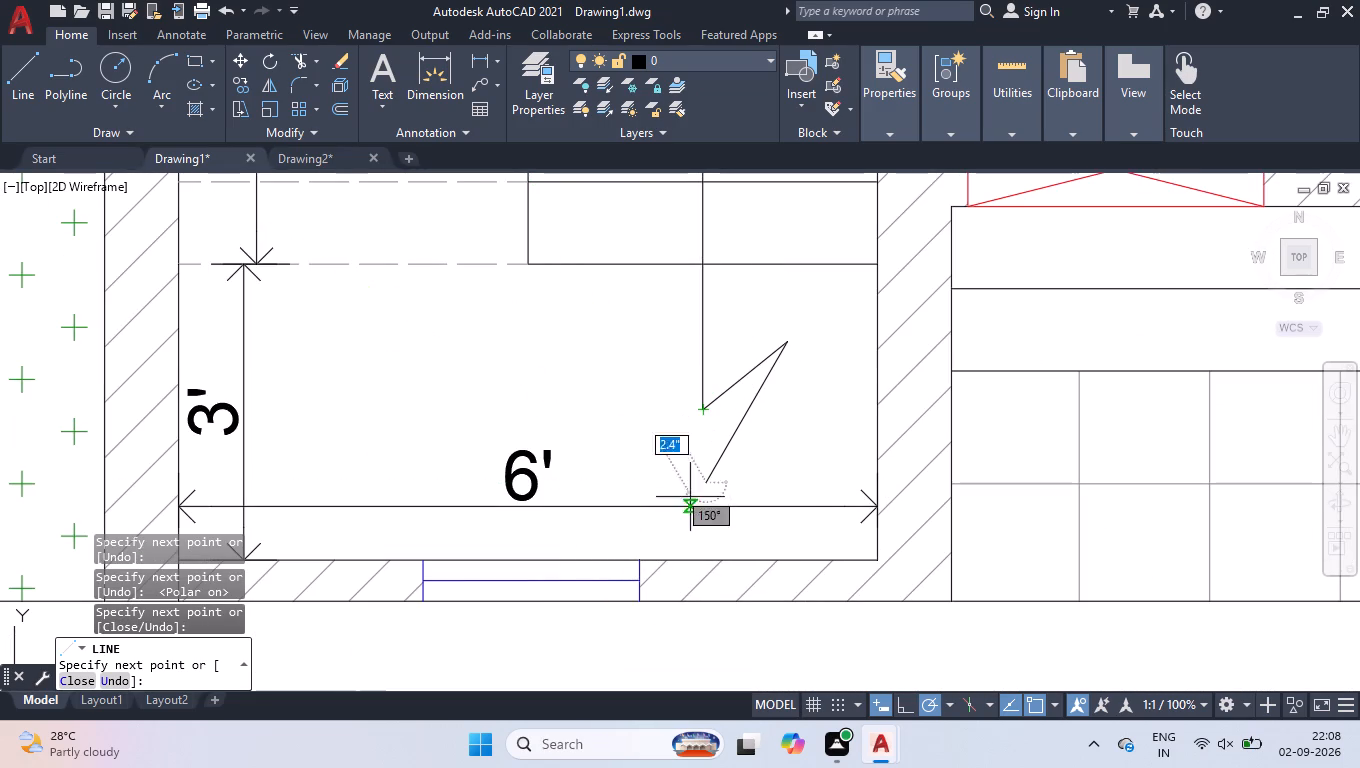
scroll(696, 503, "up", 4)
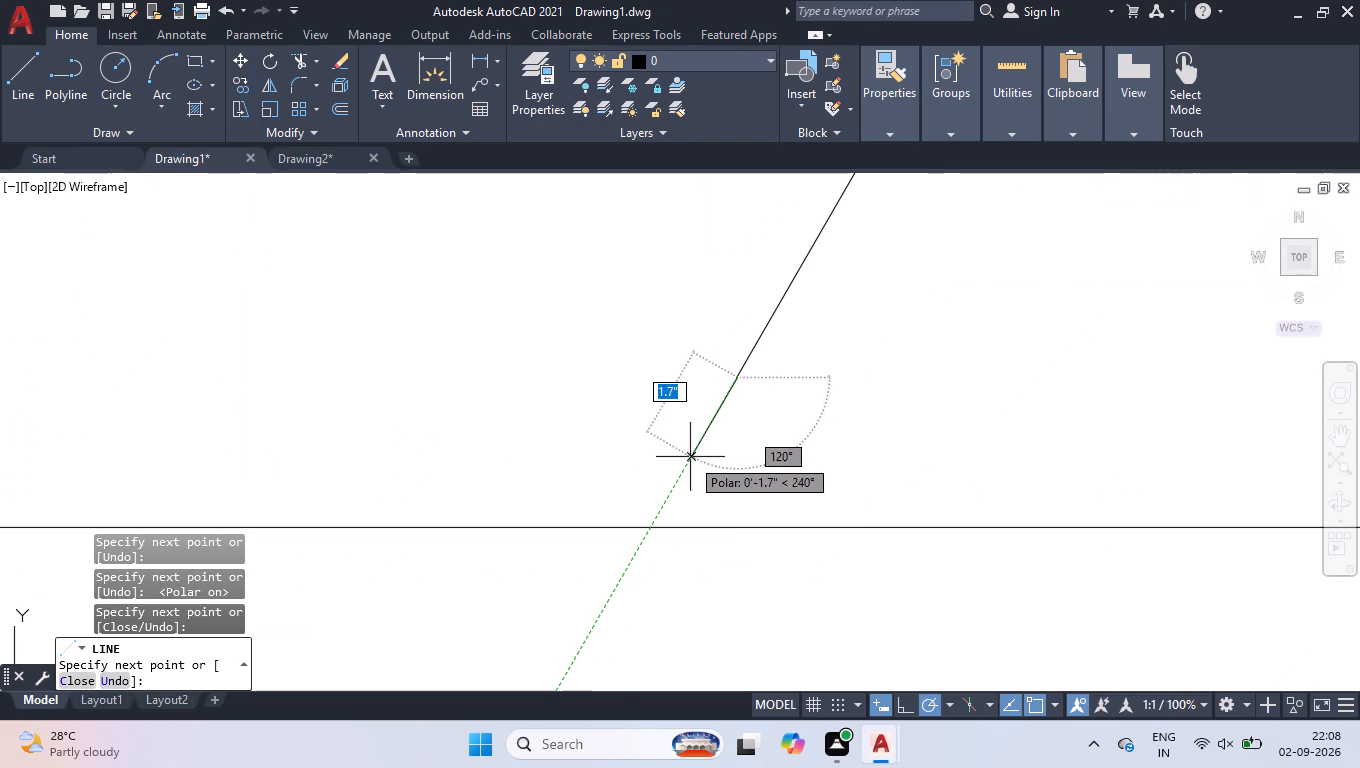
left_click(723, 396)
scroll(711, 448, "down", 2)
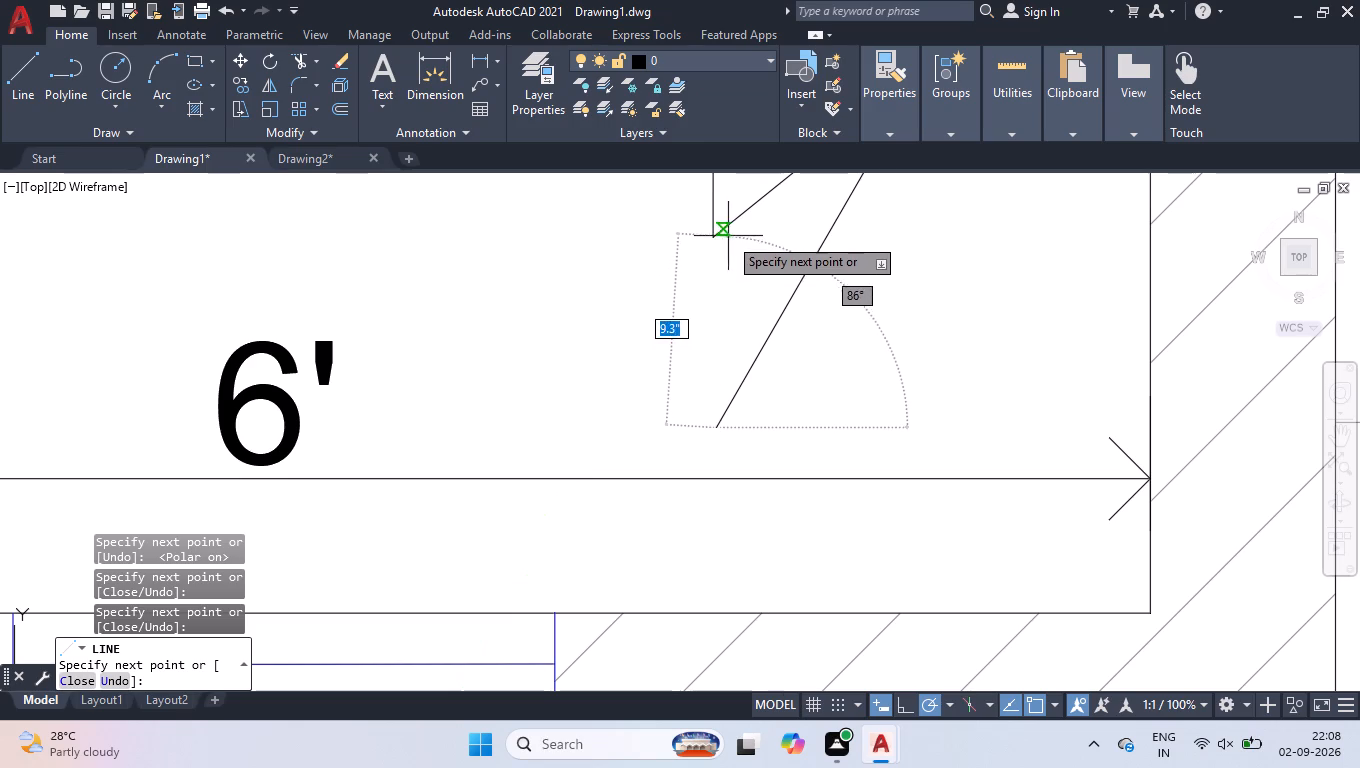
left_click(905, 715)
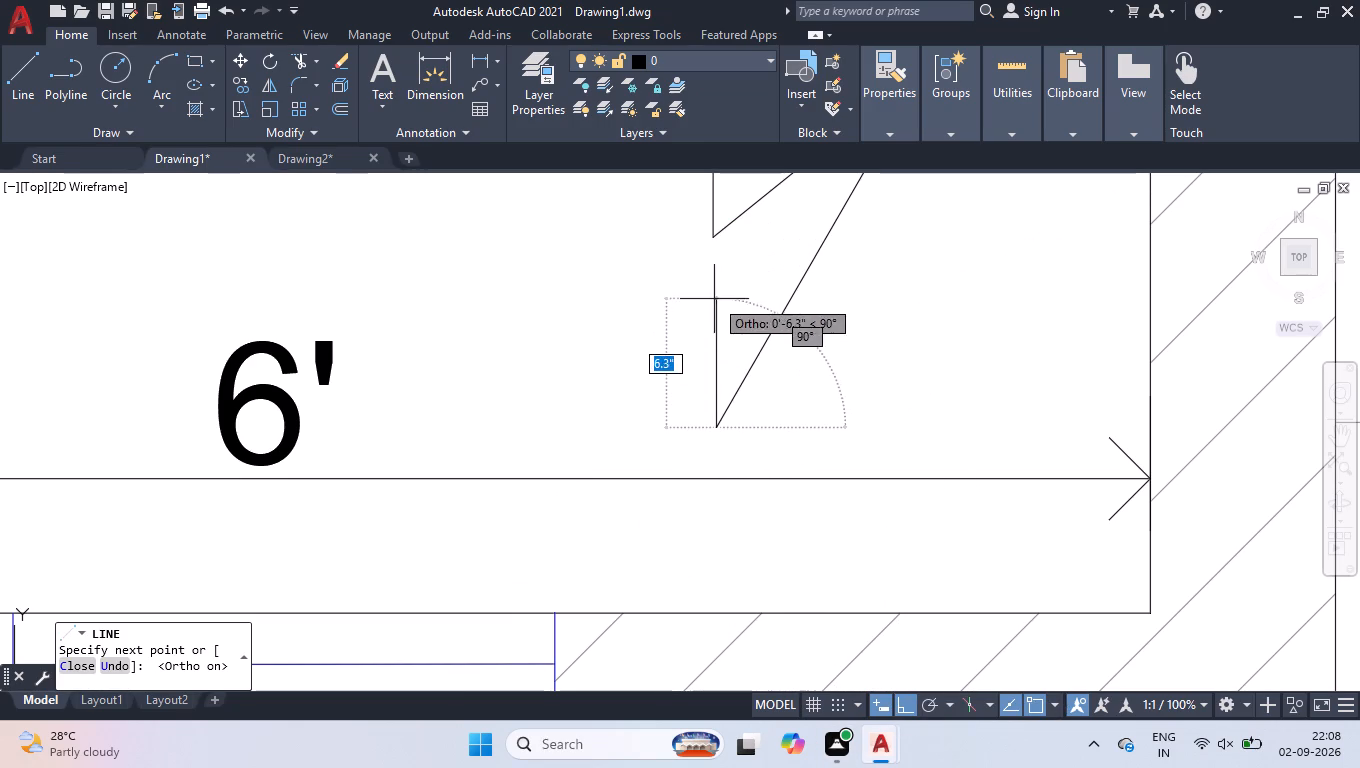
scroll(706, 235, "up", 2)
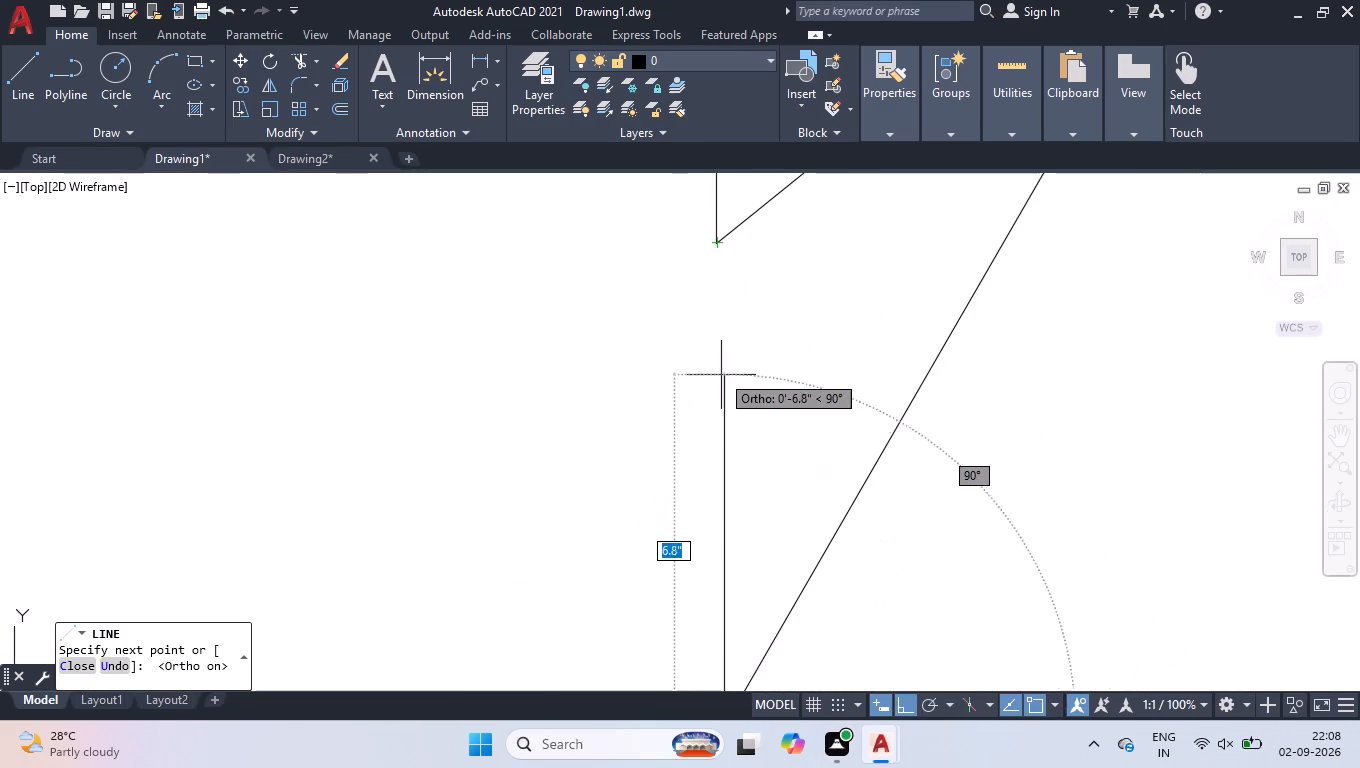
scroll(724, 392, "down", 1)
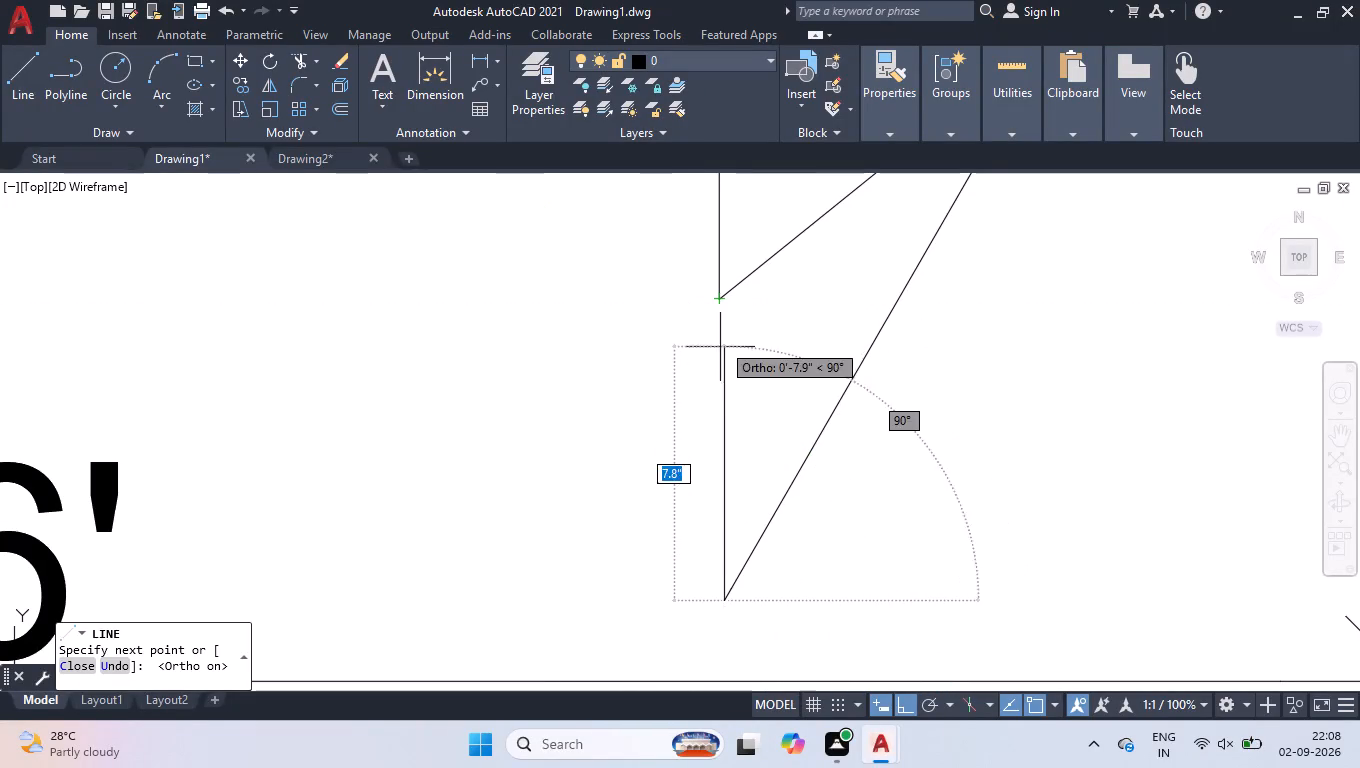
key("space")
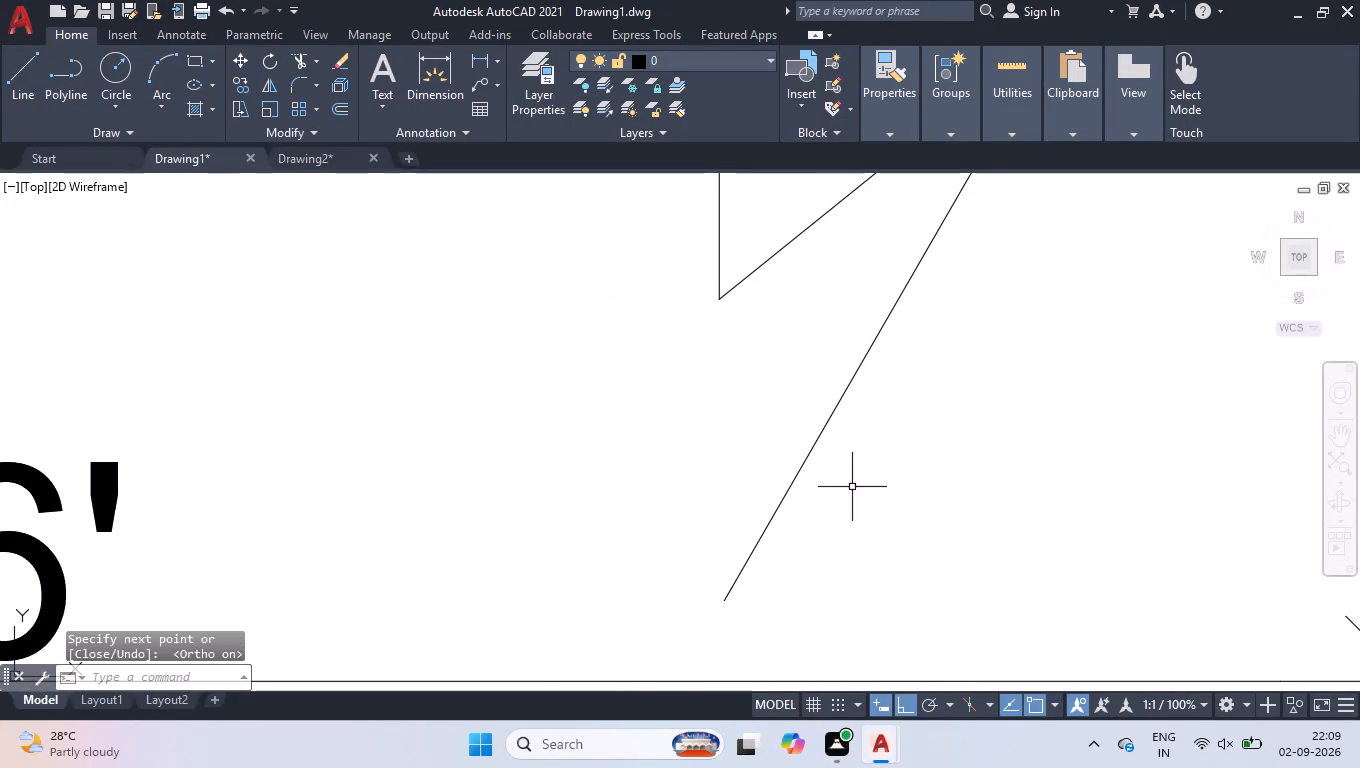
Mirror the two arrowhead segments about the vertical stair line, keeping the originals.
left_click(904, 469)
left_click(753, 240)
type("MI")
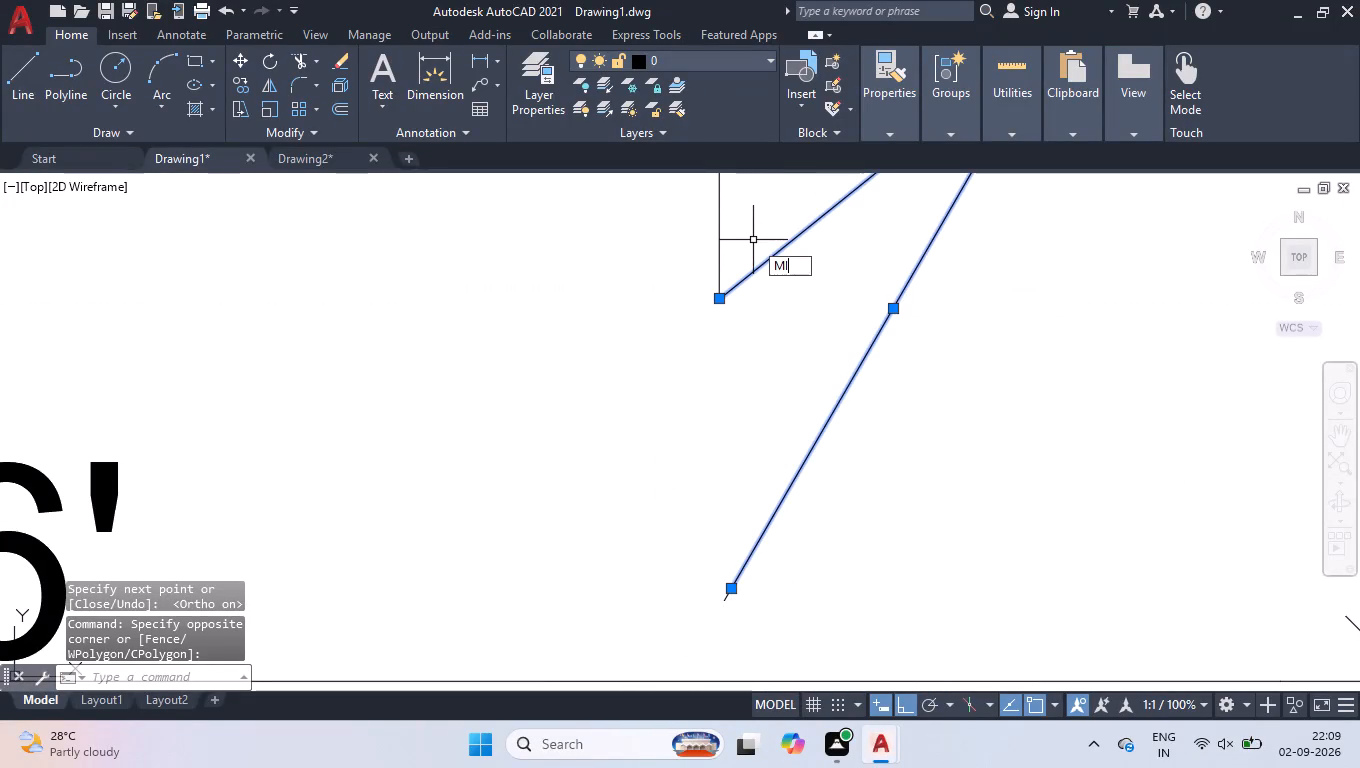
key("Return")
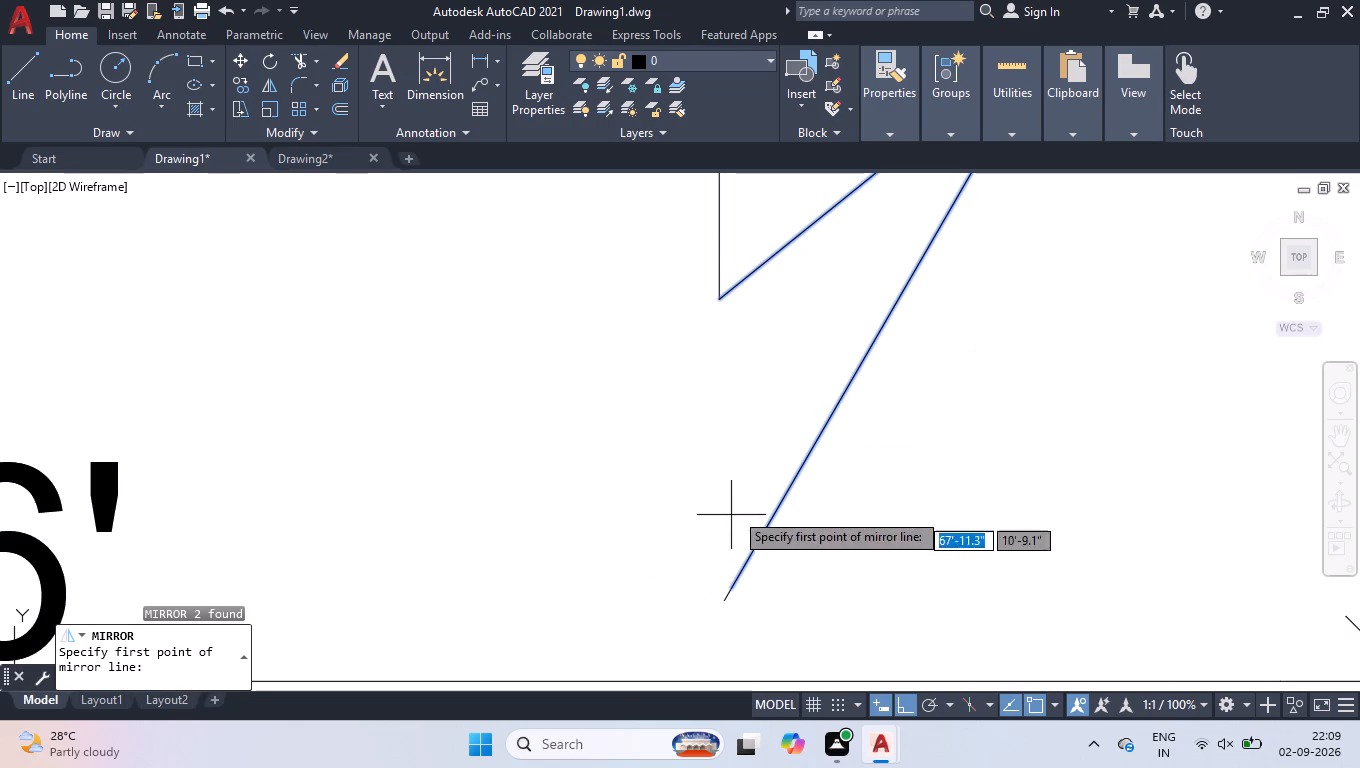
left_click(714, 302)
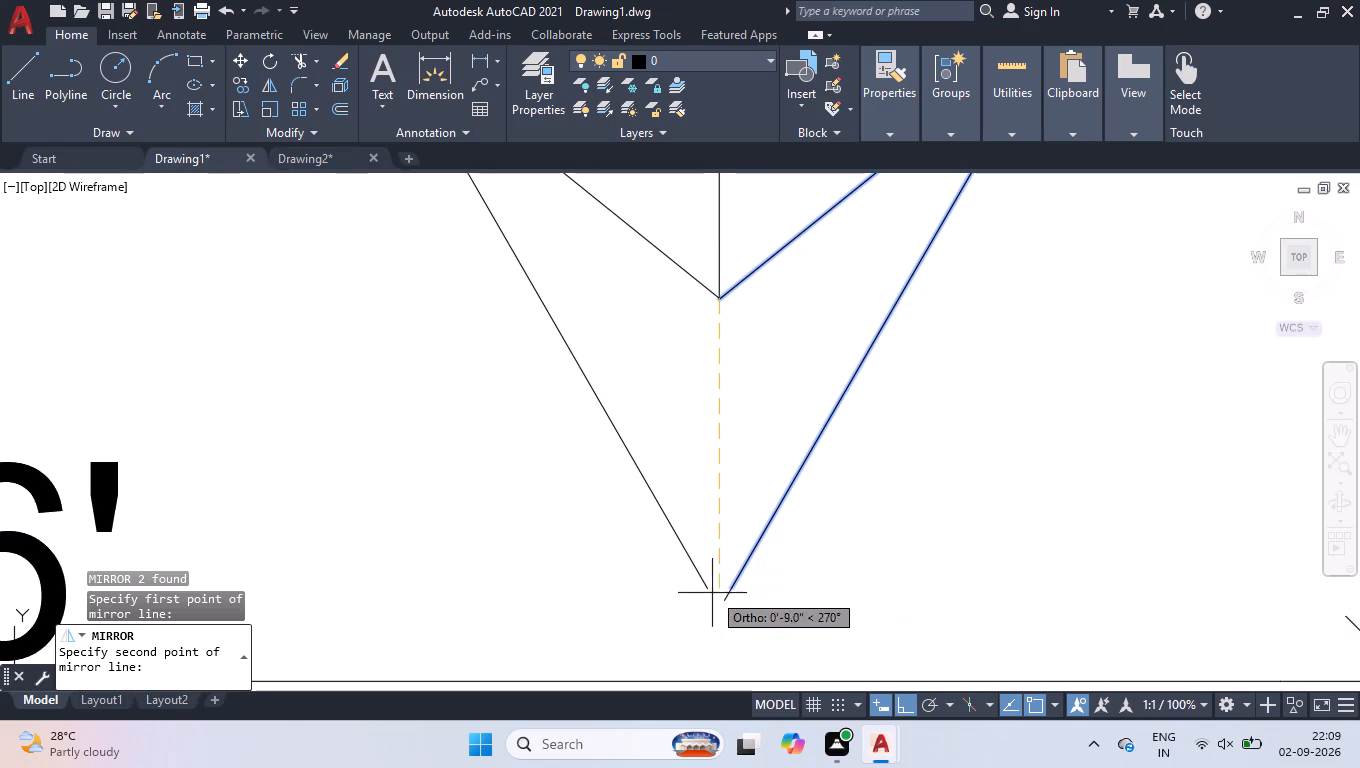
left_click(720, 624)
left_click_drag(766, 694, 720, 626)
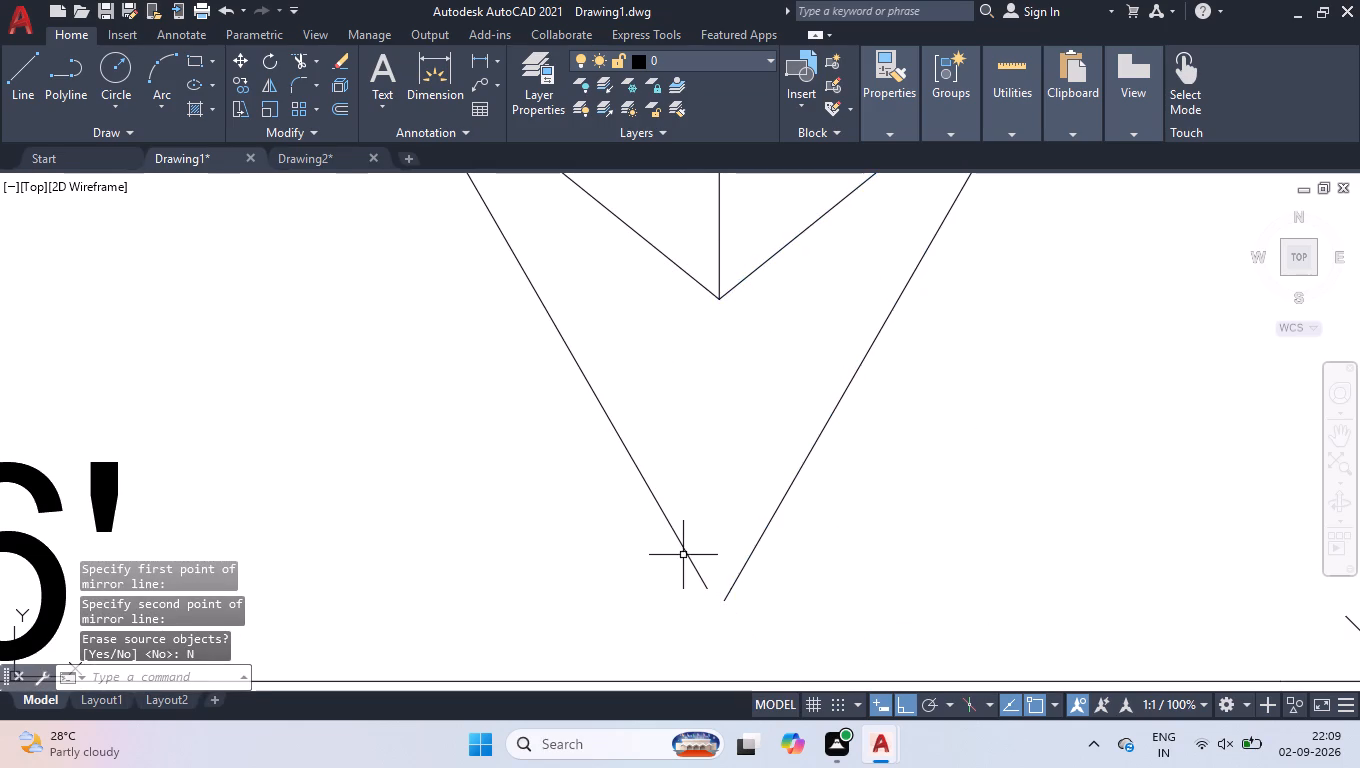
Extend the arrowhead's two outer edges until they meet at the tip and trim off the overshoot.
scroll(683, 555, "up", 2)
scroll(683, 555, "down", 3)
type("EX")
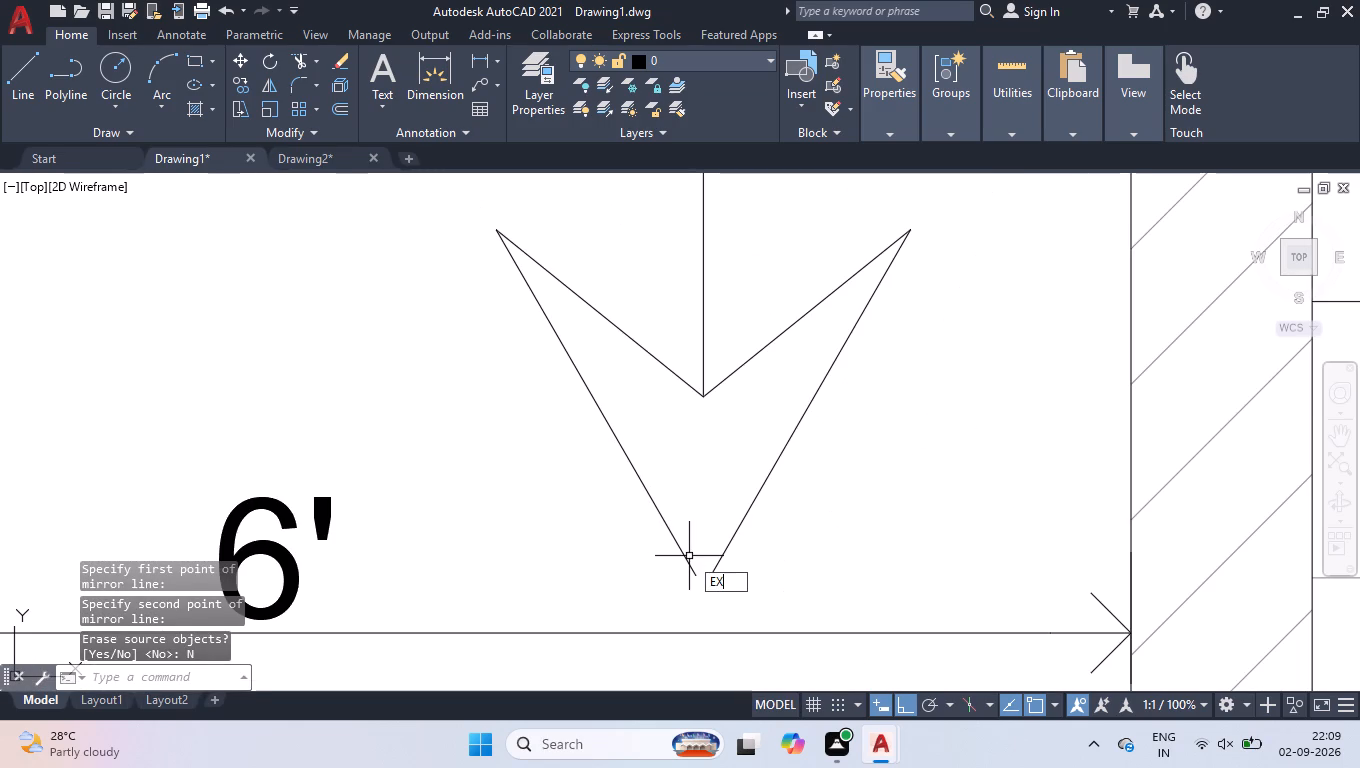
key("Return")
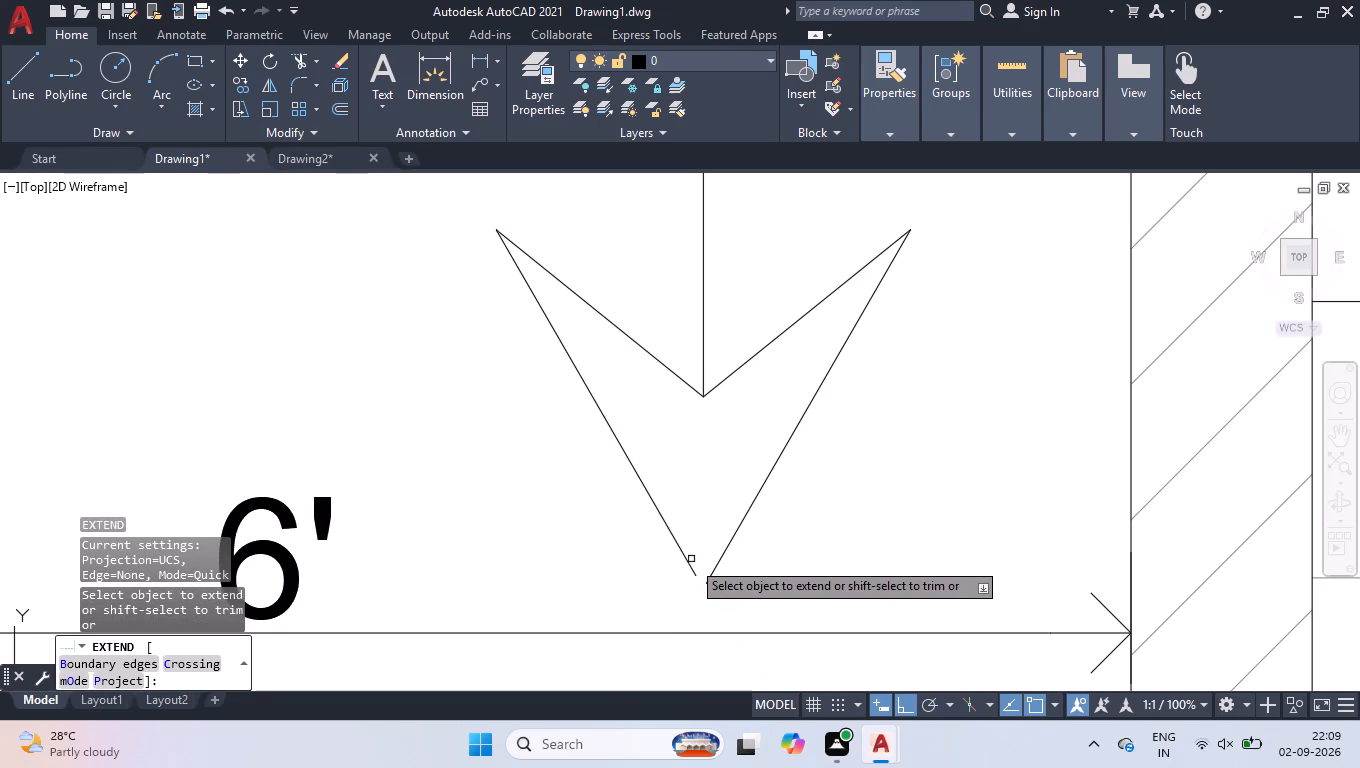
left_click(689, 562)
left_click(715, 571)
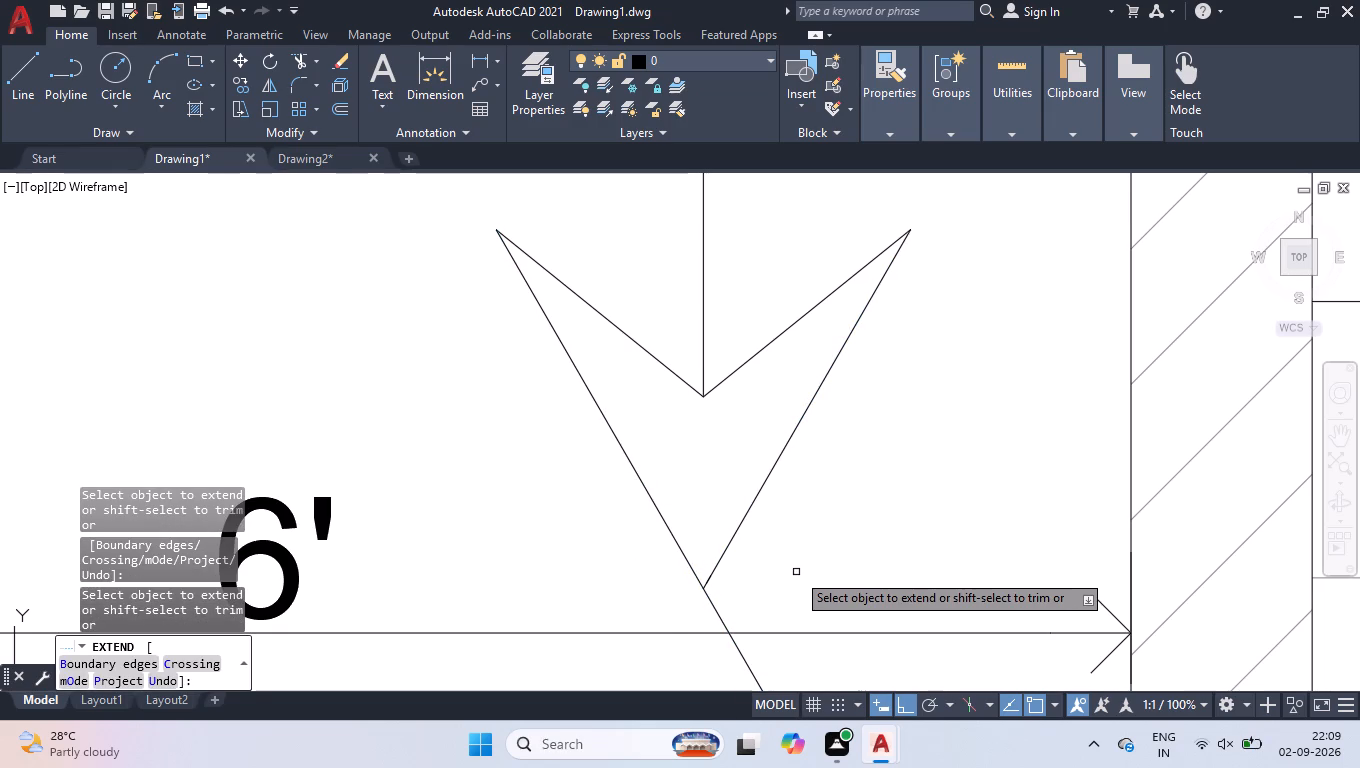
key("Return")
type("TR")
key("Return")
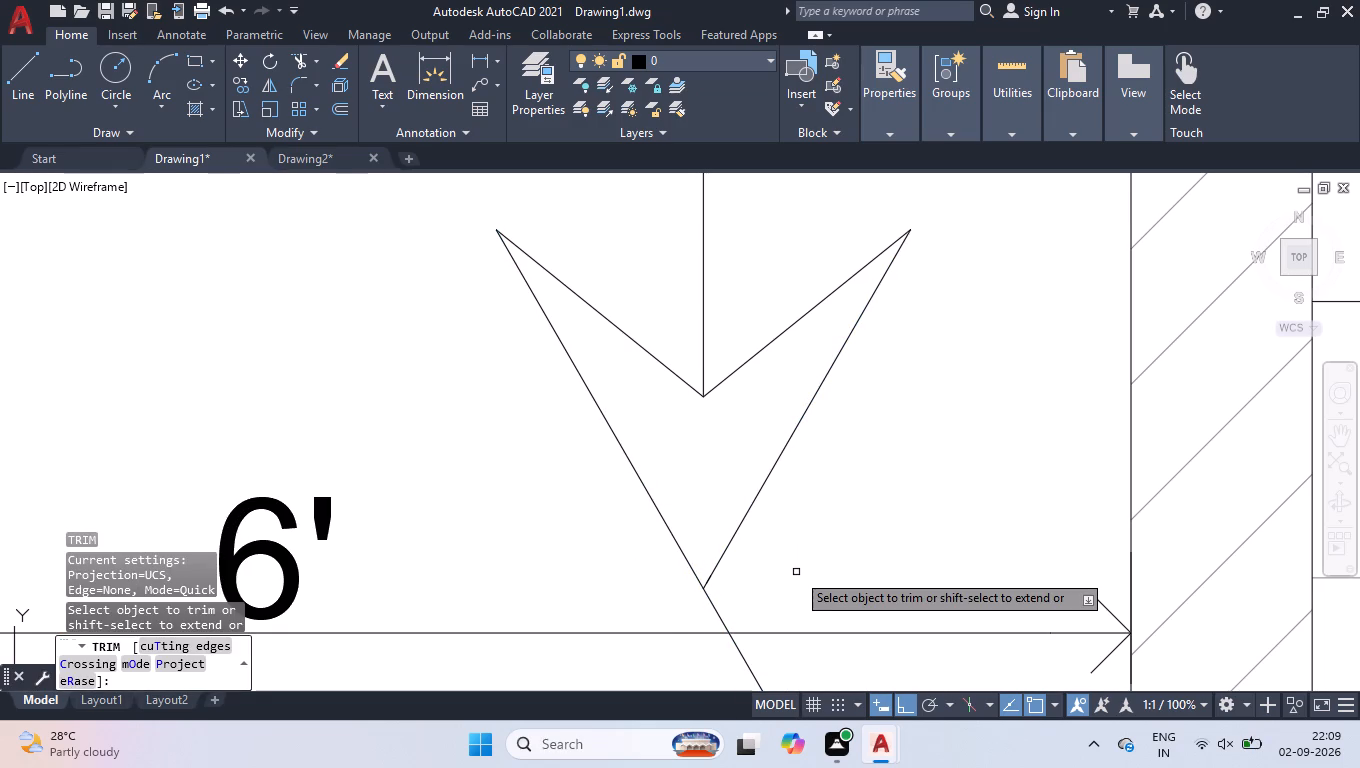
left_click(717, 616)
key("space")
Erase the stair direction arrow, removing both halves of the arrowhead and the vertical line through the treads.
scroll(785, 600, "down", 4)
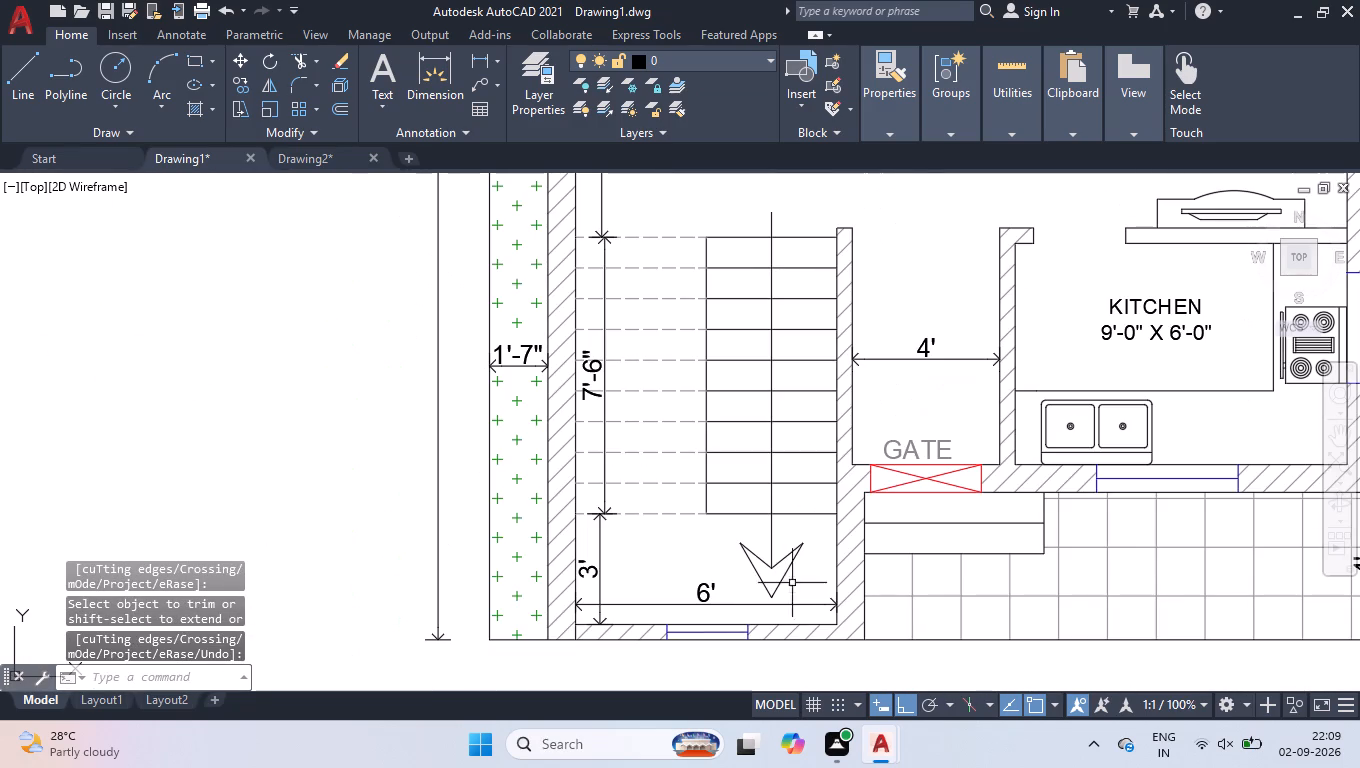
left_click(795, 583)
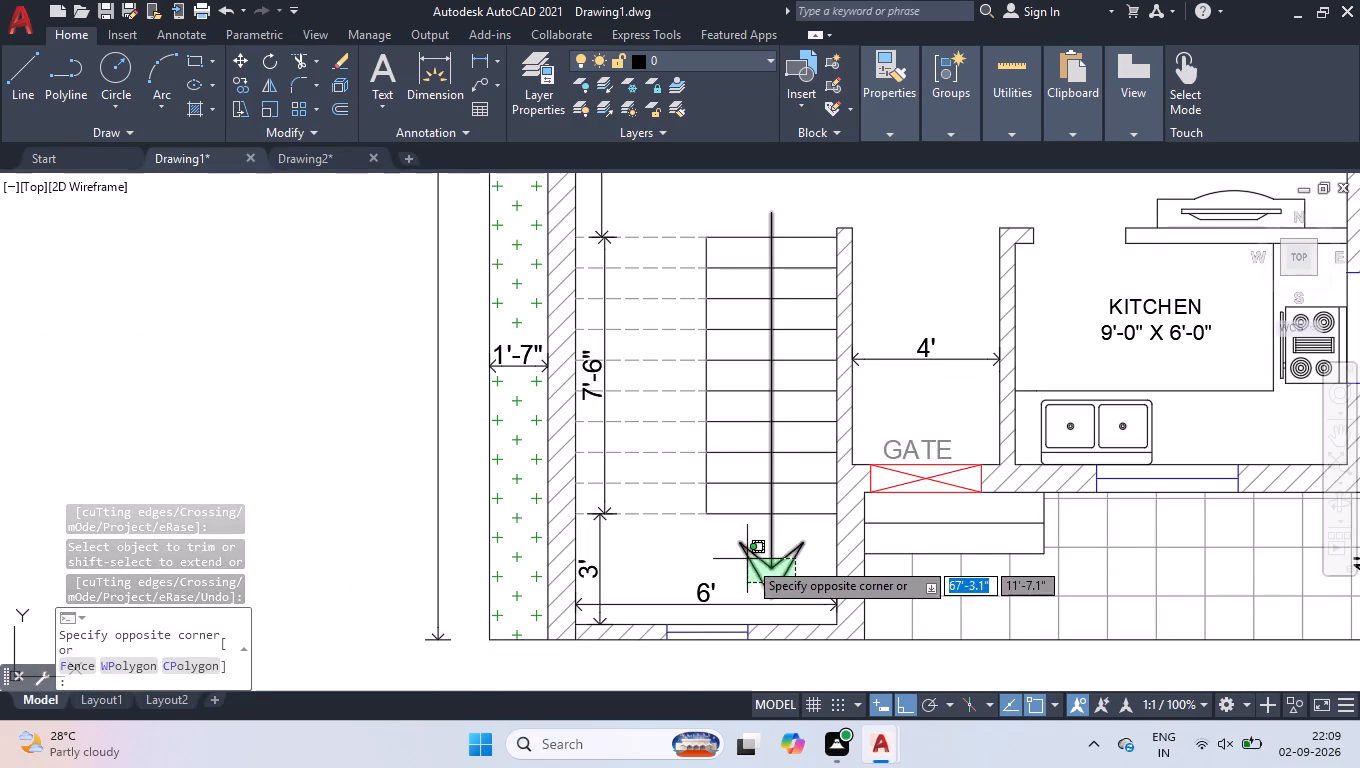
left_click(781, 556)
left_click(755, 553)
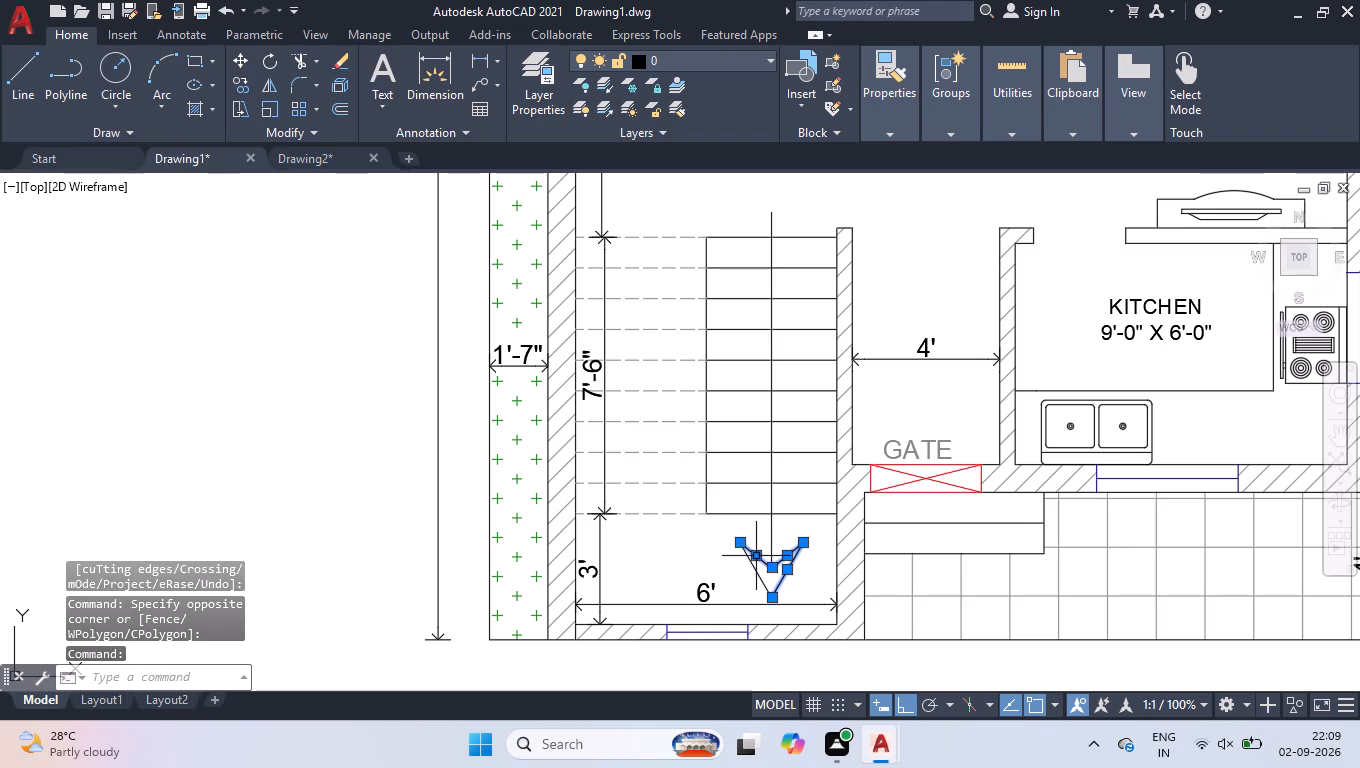
left_click(751, 560)
left_click(751, 570)
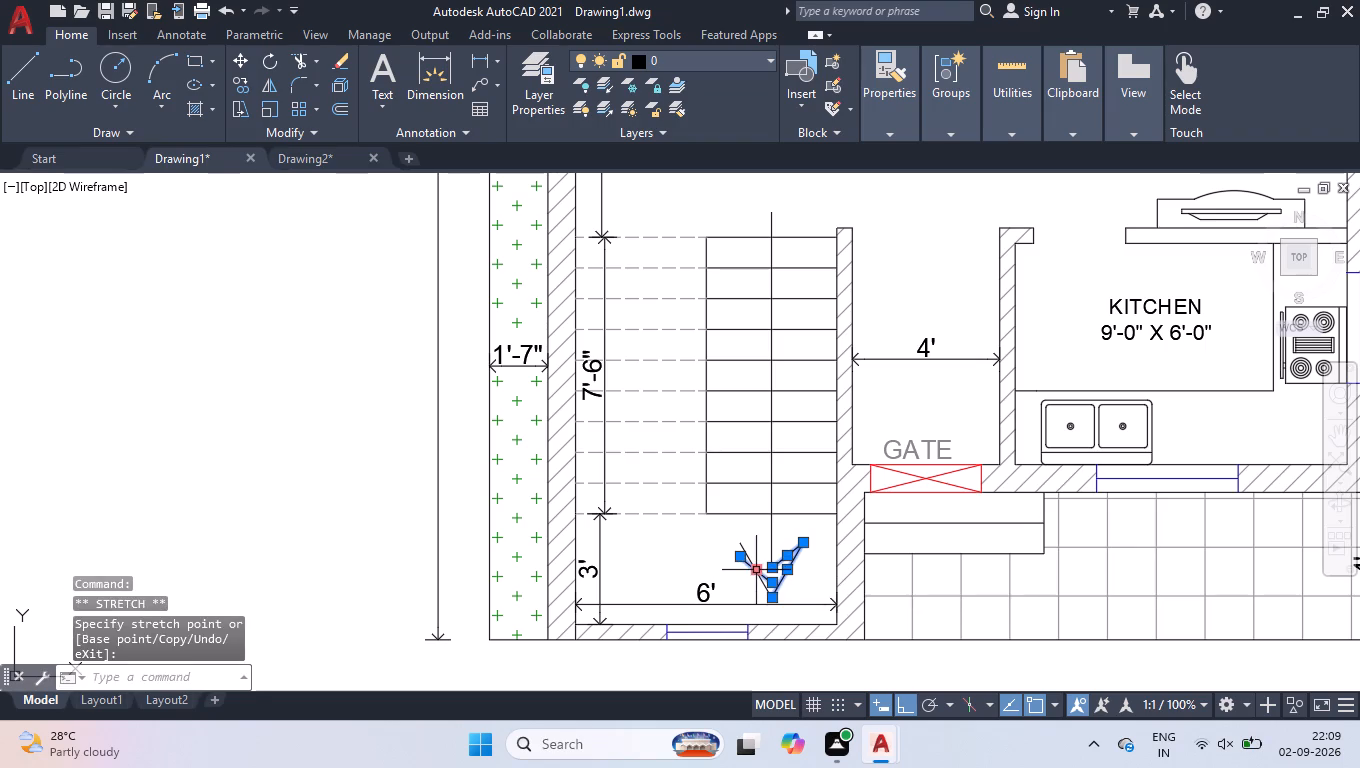
left_click(751, 570)
left_click(752, 570)
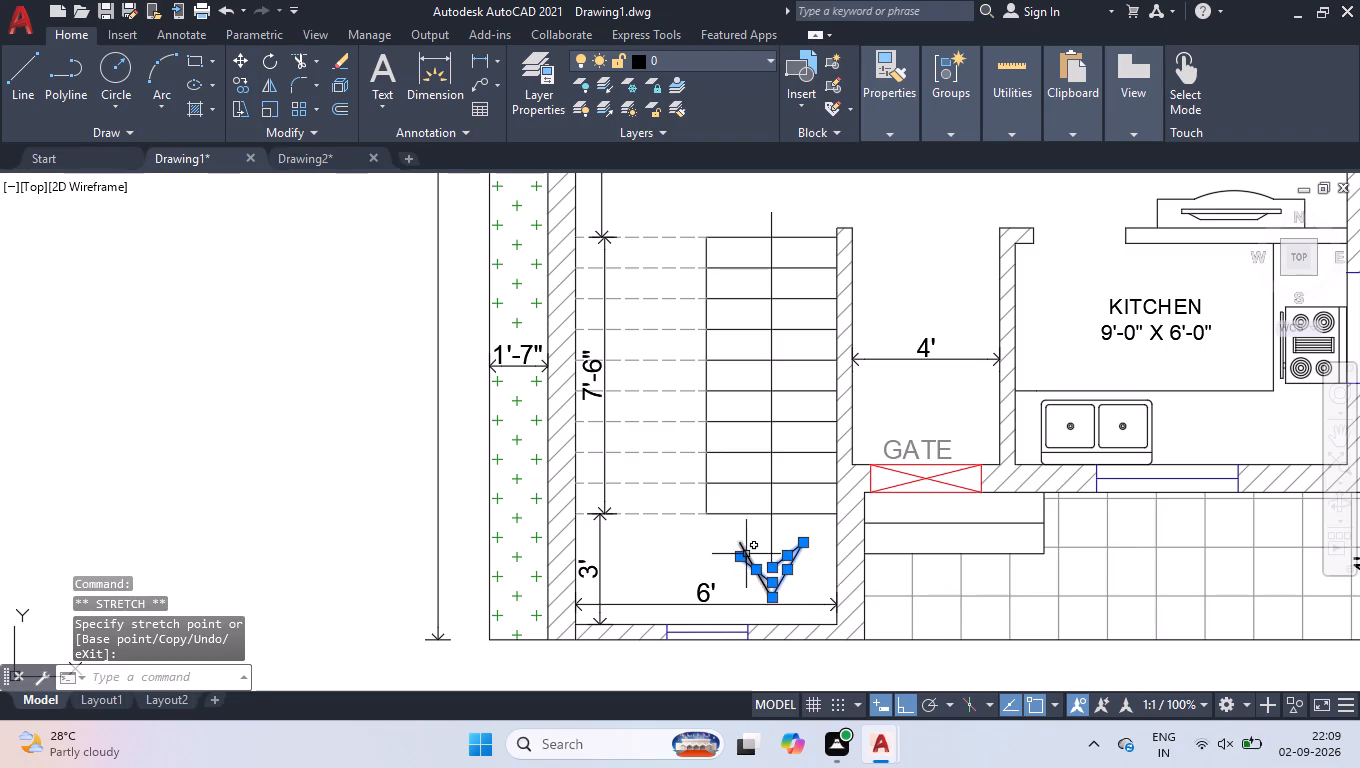
left_click(746, 554)
key("BackSpace")
key("Delete")
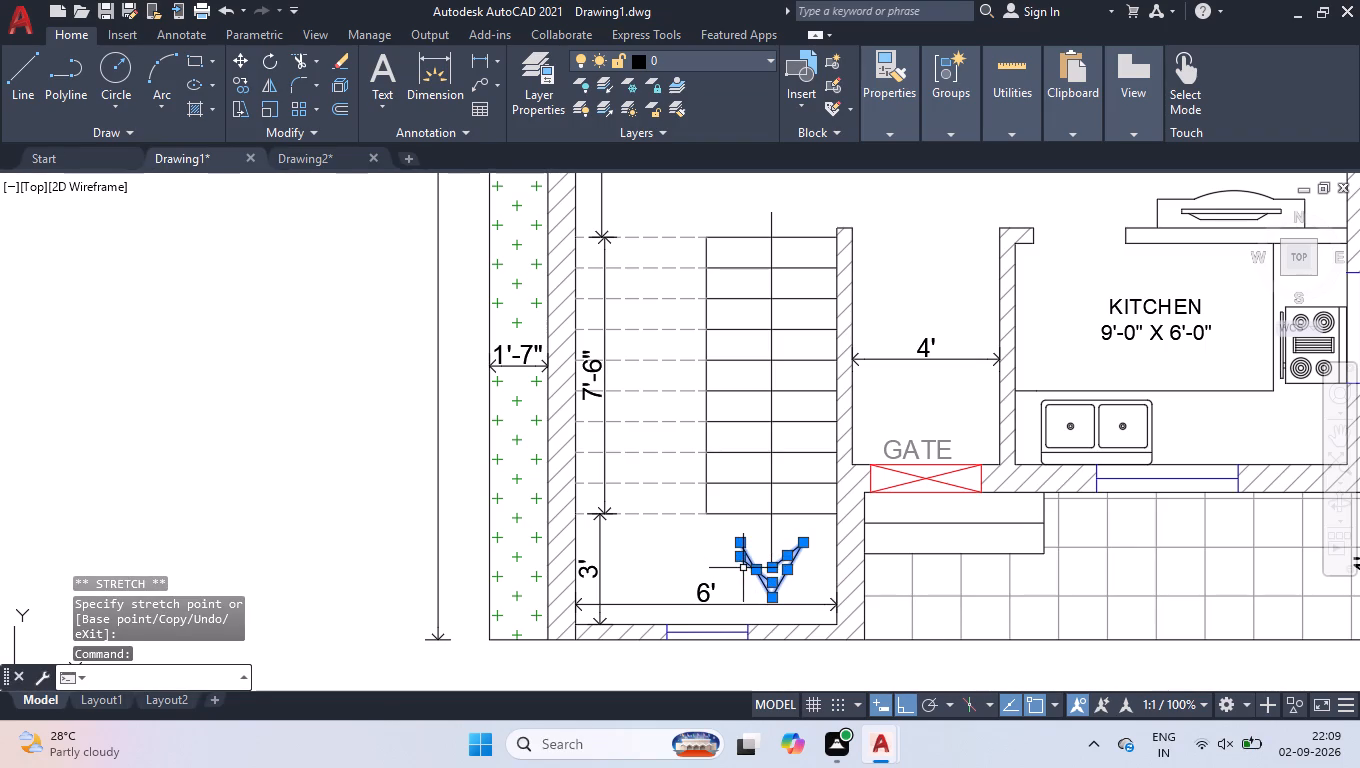
key("Delete")
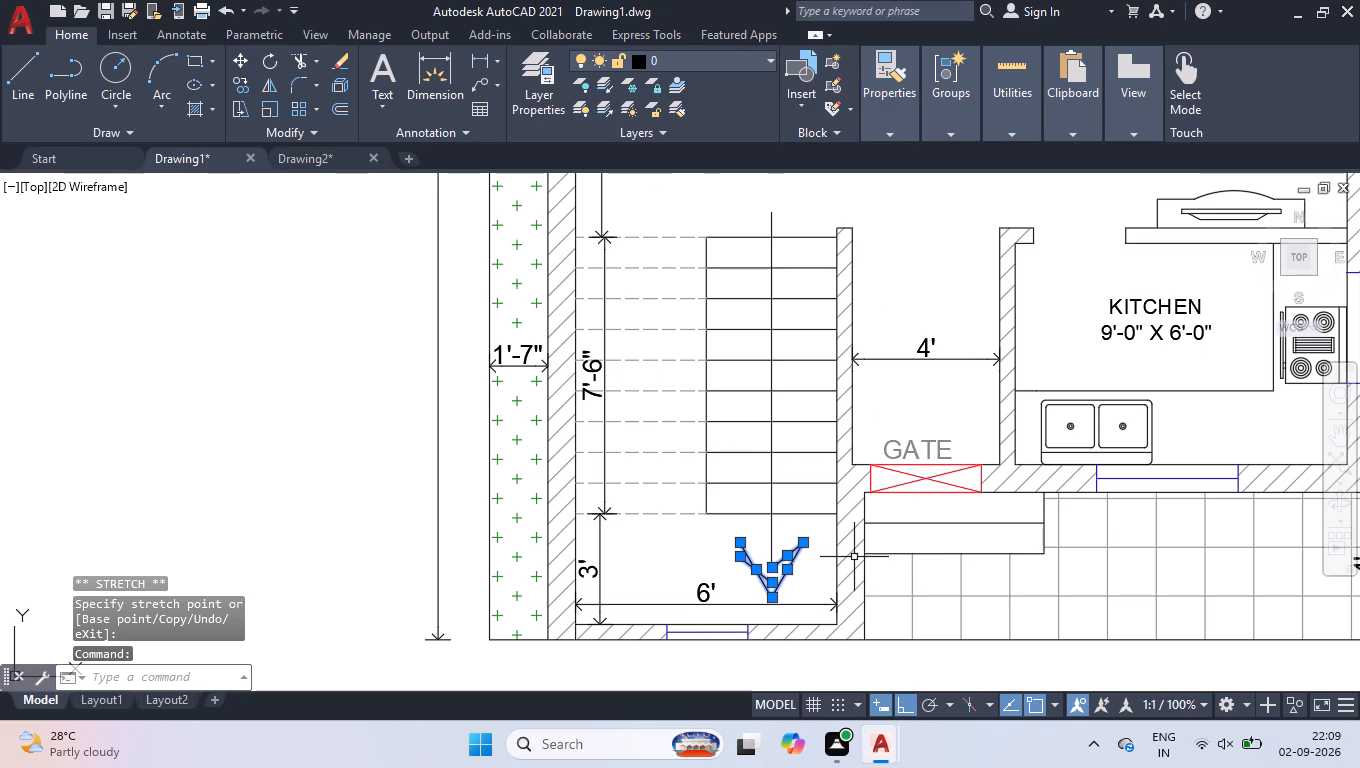
key("Delete")
scroll(776, 599, "up", 1)
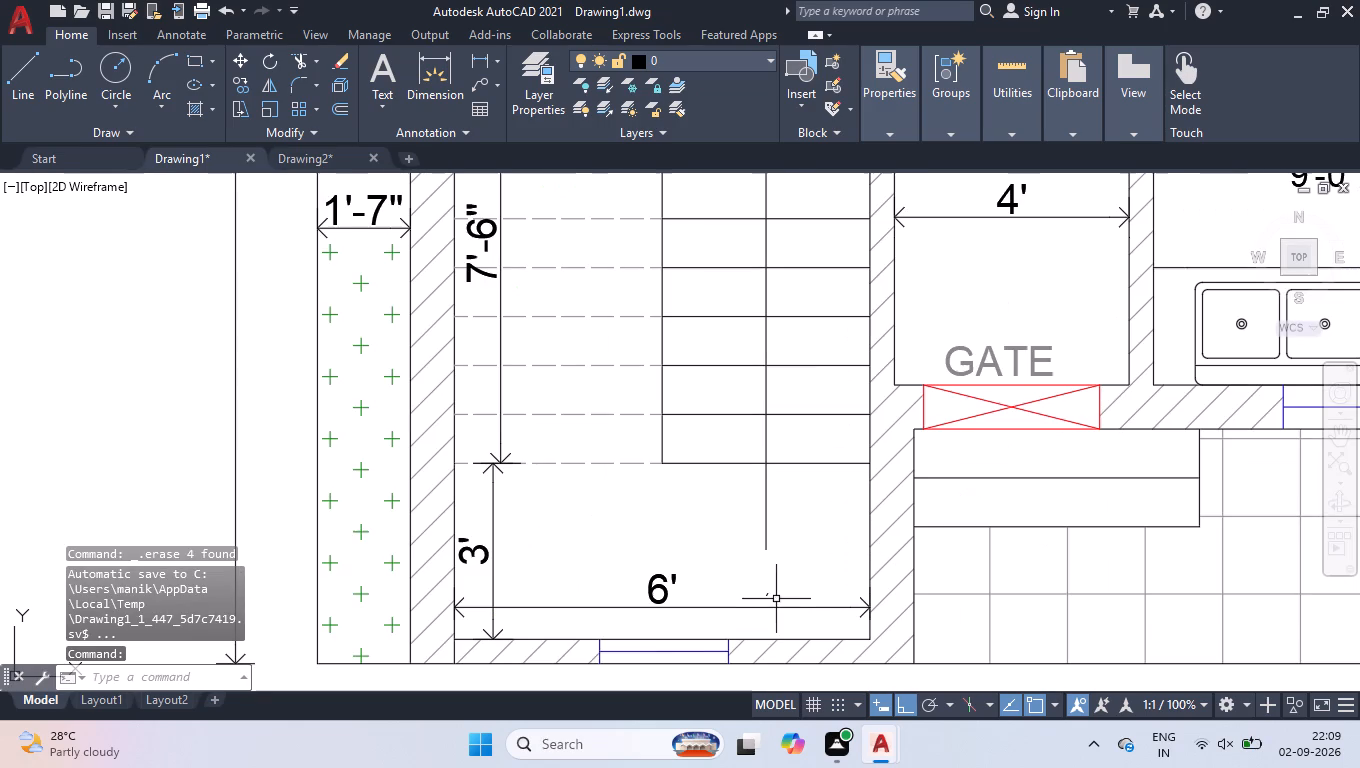
left_click(764, 597)
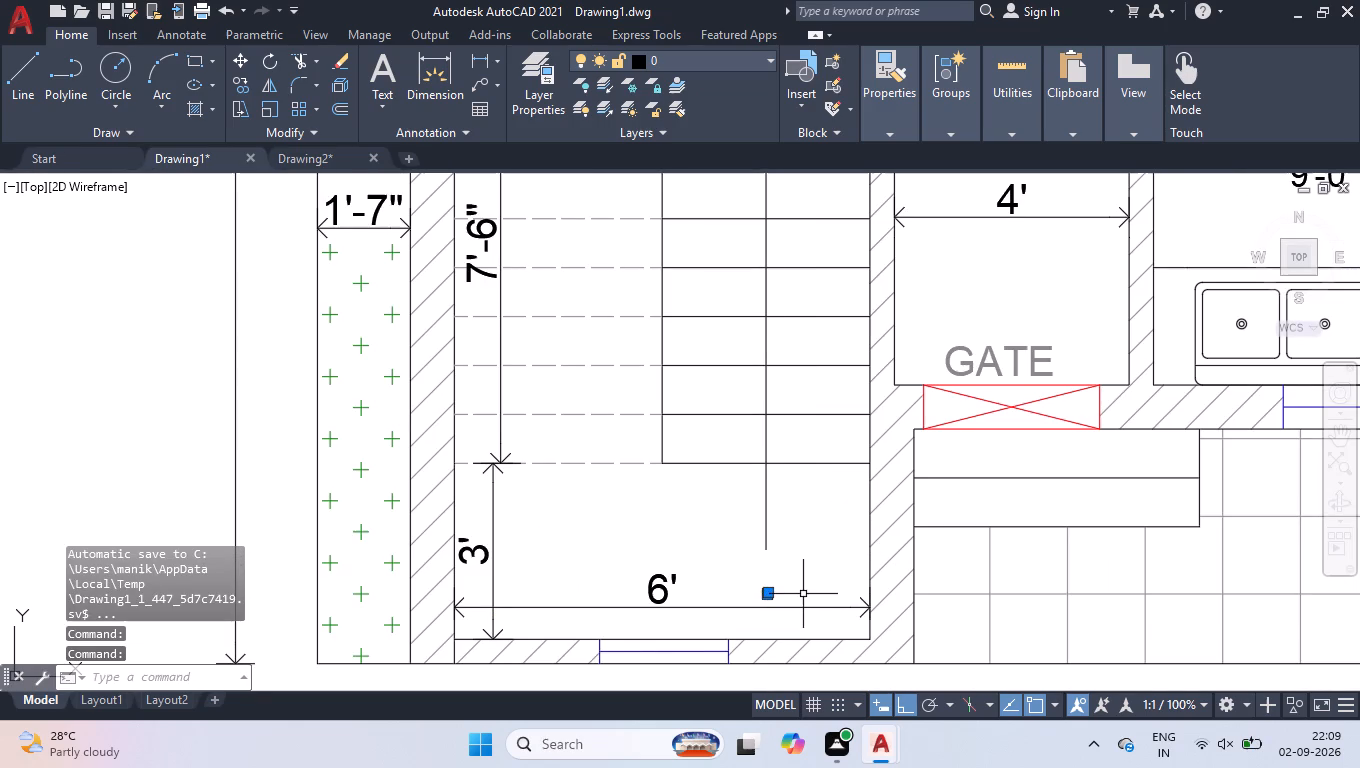
key("Delete")
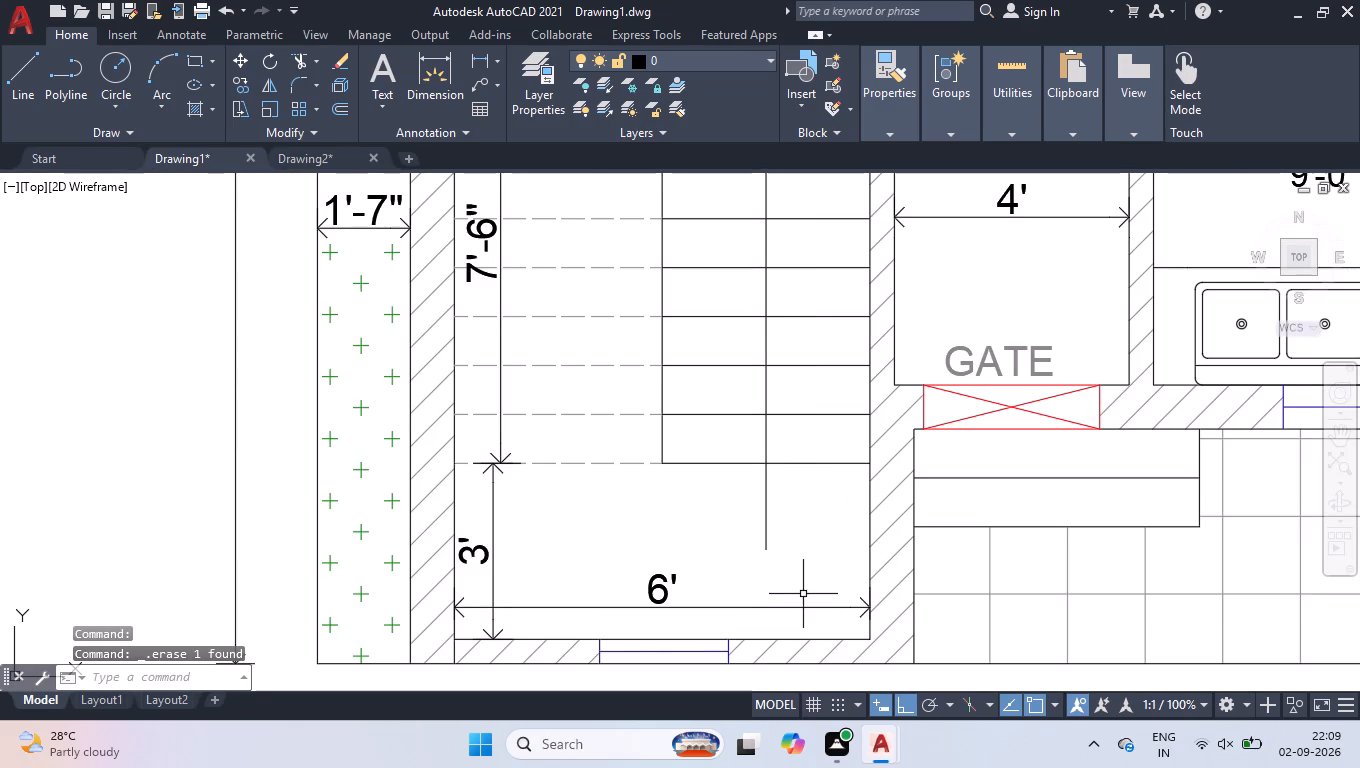
left_click(804, 545)
left_click(723, 557)
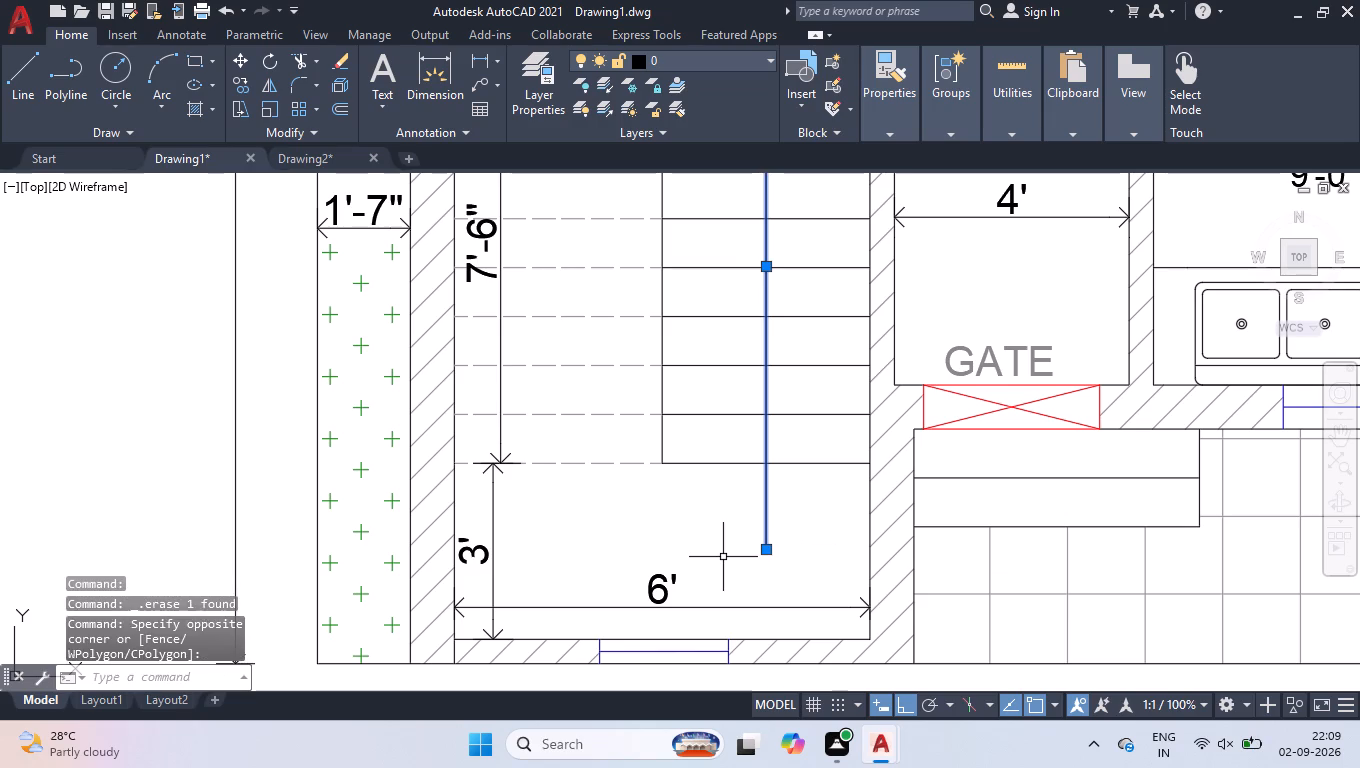
key("Delete")
Draw a vertical line about 8'-9" long through the middle of the stair treads, from above the flight down onto the landing.
scroll(730, 563, "down", 1)
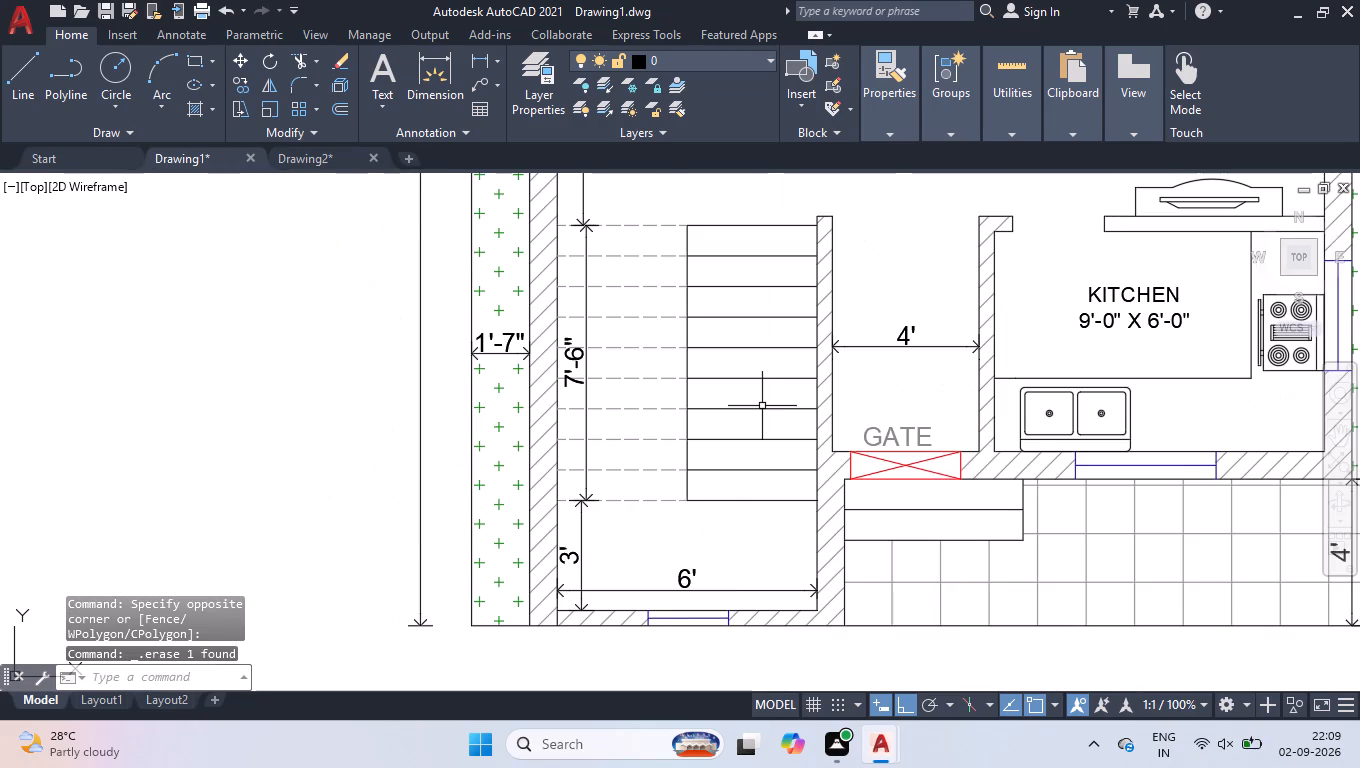
key("l")
key("Return")
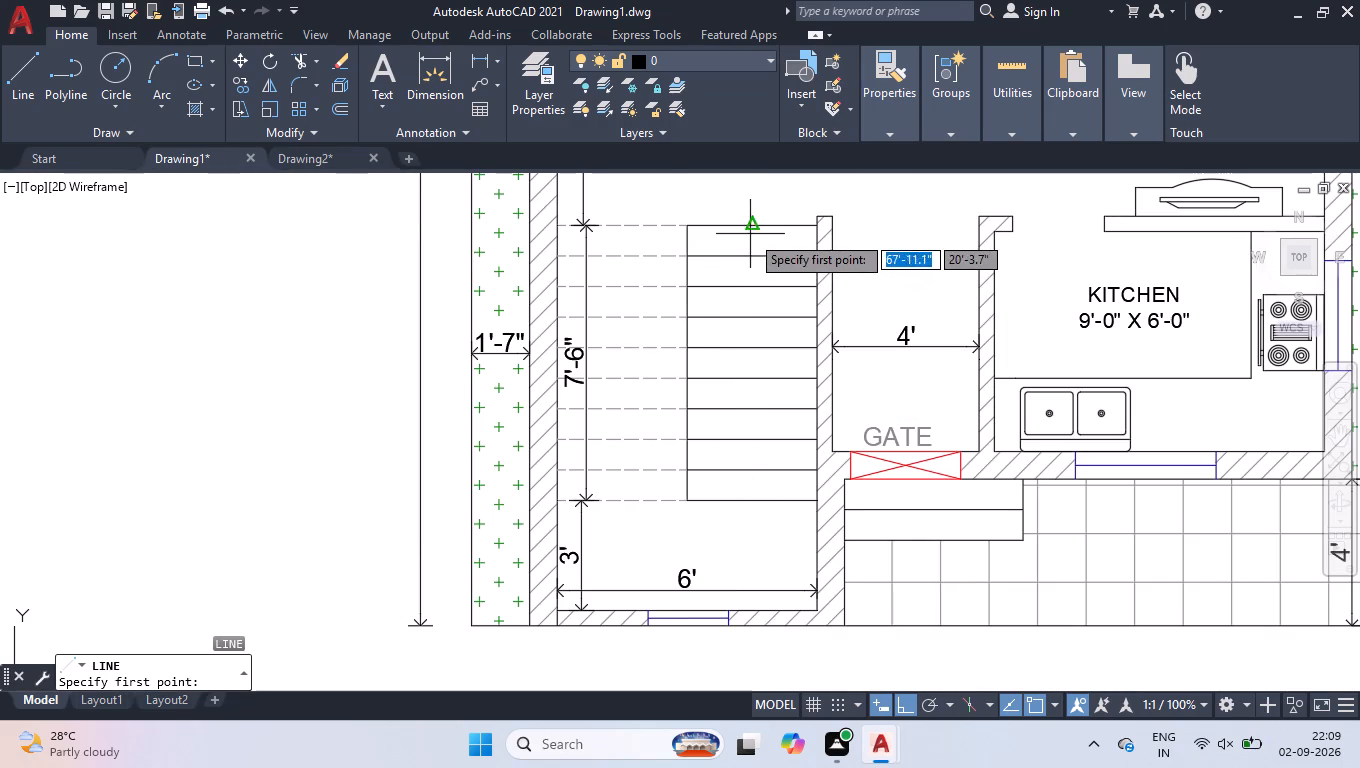
left_click(754, 200)
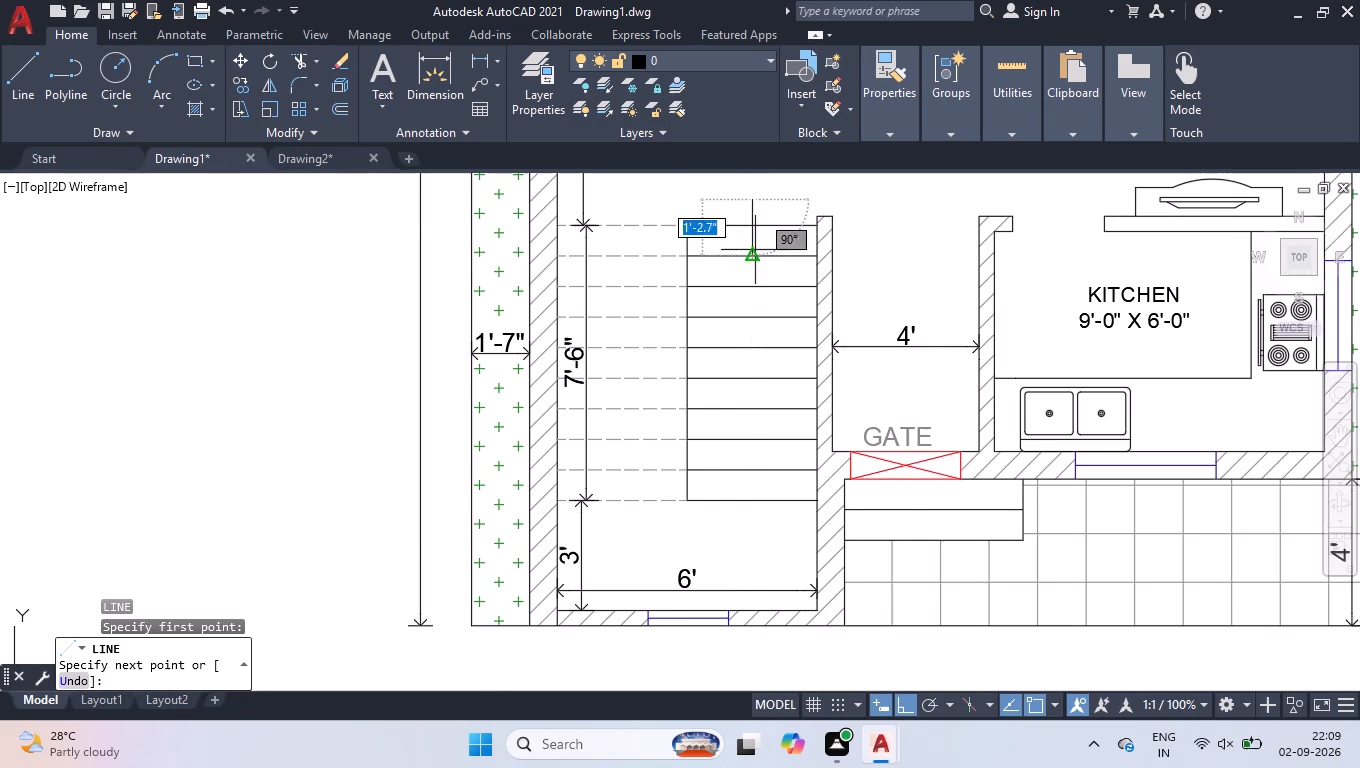
left_click(750, 521)
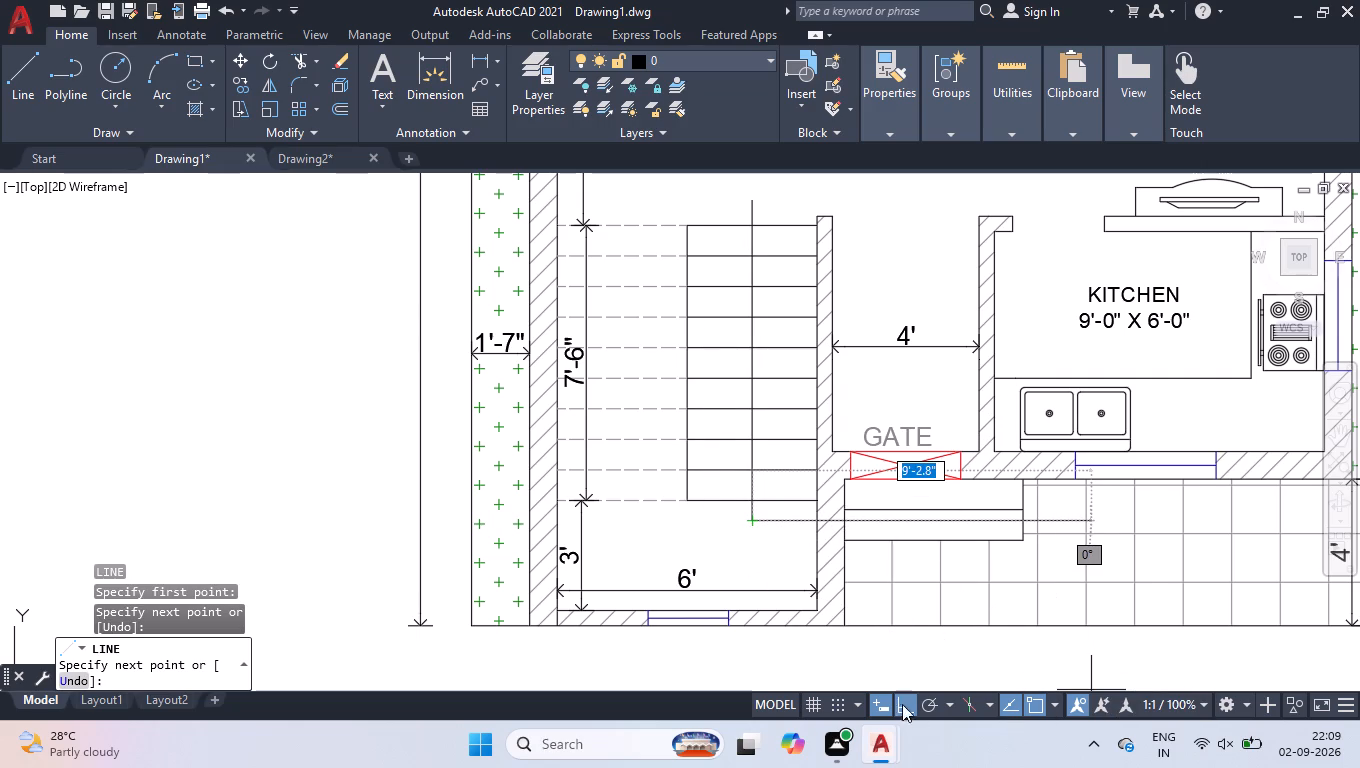
With polar tracking on, draw a small right arrowhead half at the line's lower end: about 5.4" at 30°, then down to the line's axis.
left_click(930, 708)
scroll(765, 562, "up", 2)
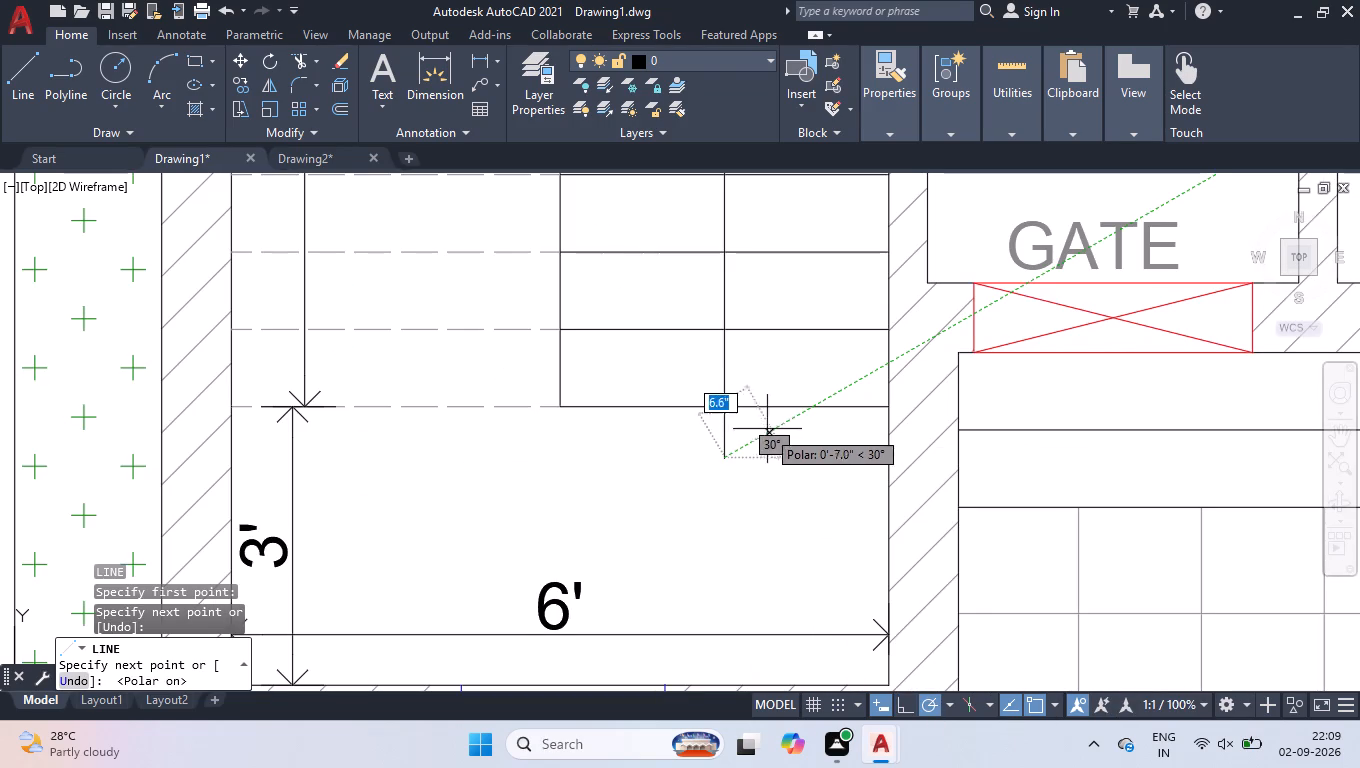
left_click(759, 435)
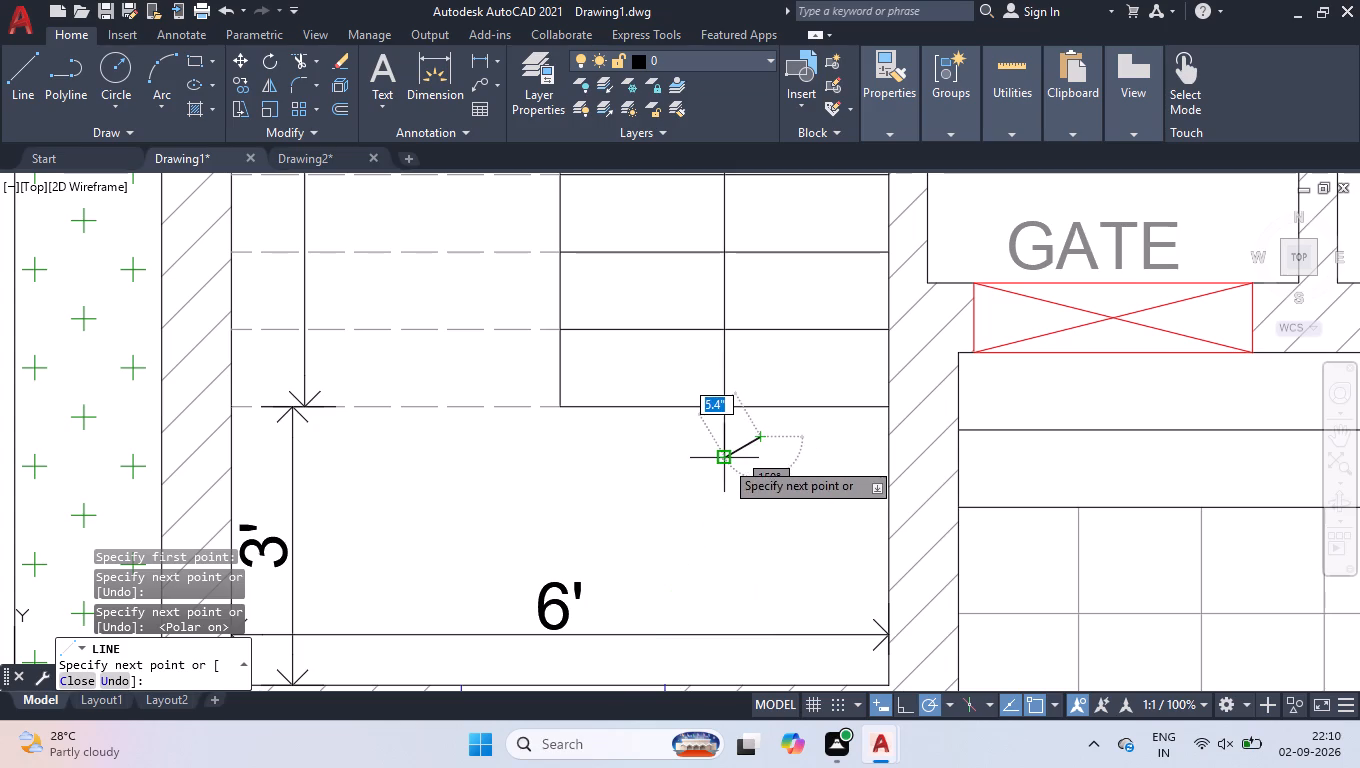
left_click(733, 504)
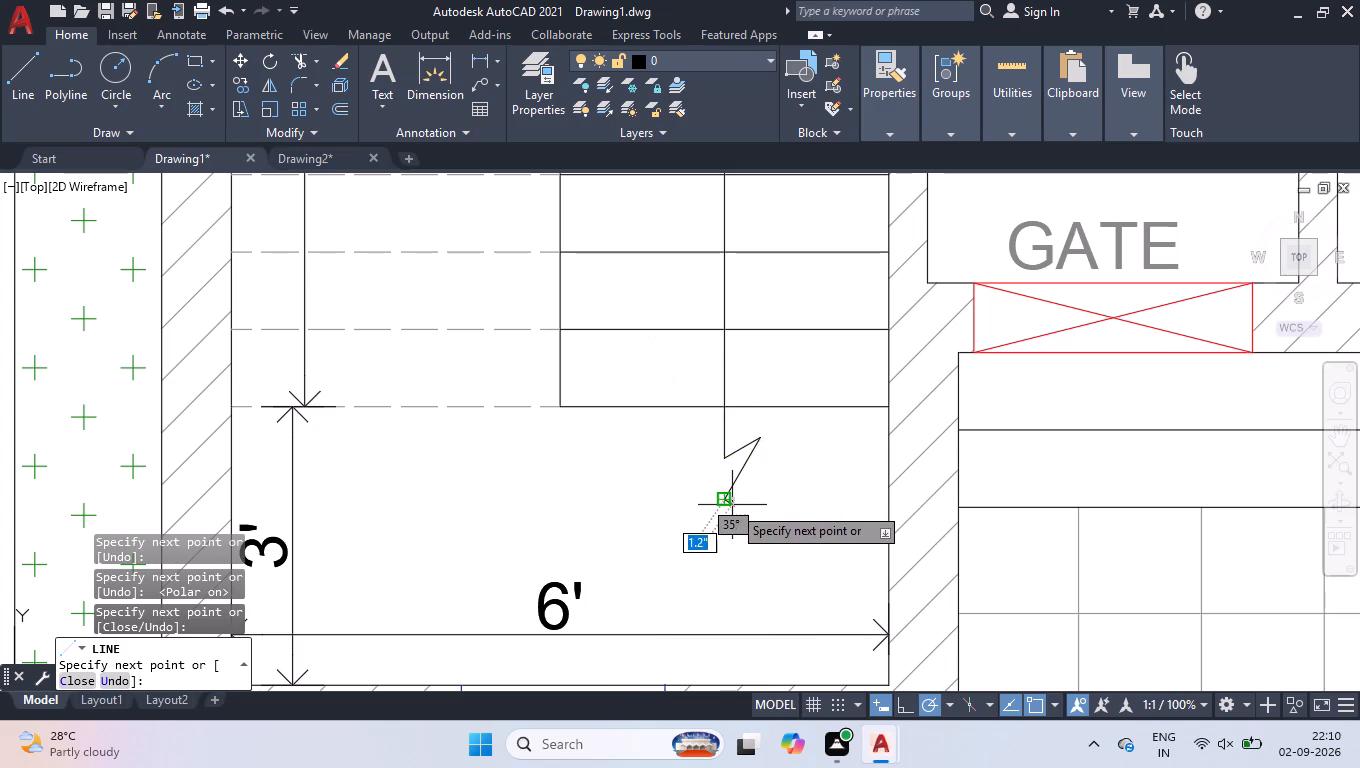
key("space")
Mirror the two small arrowhead segments about the vertical stair line, keeping the originals.
left_click(759, 432)
left_click(749, 471)
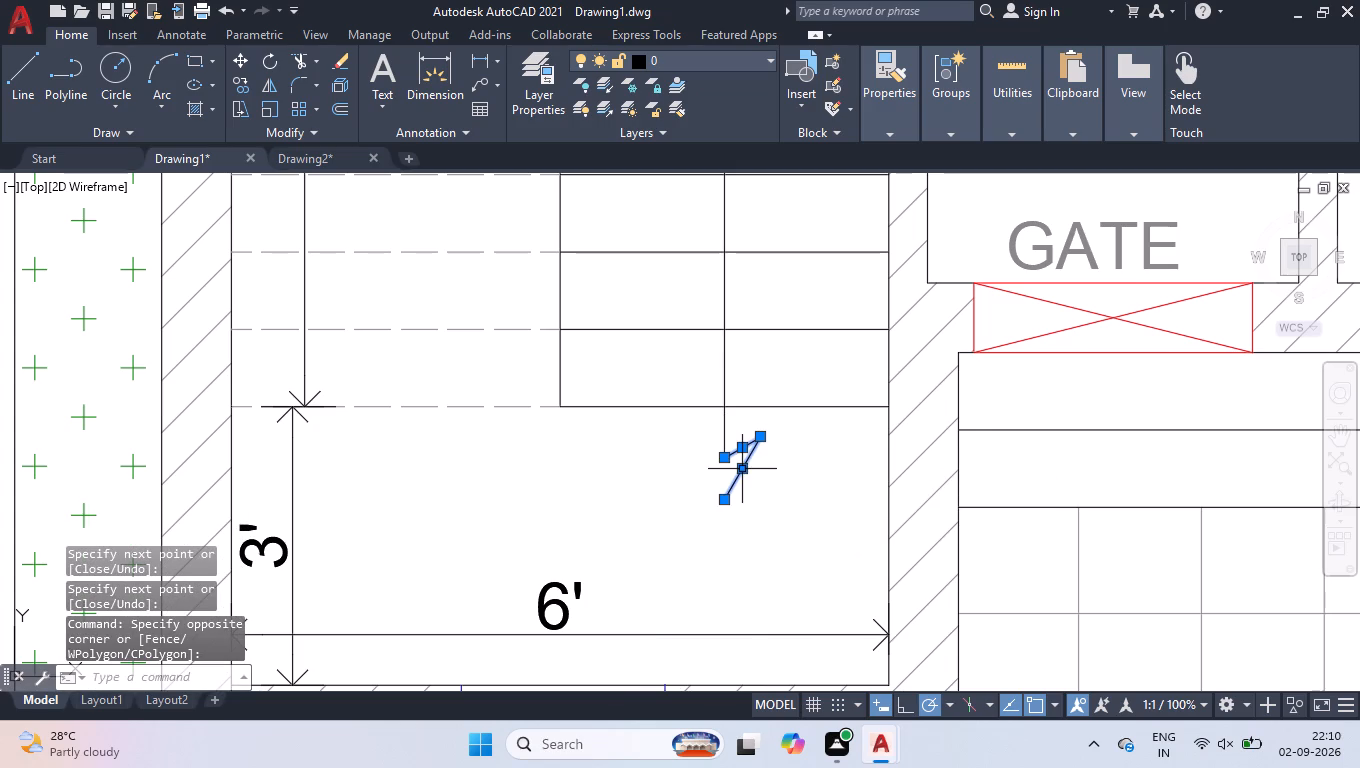
type("MI")
key("Return")
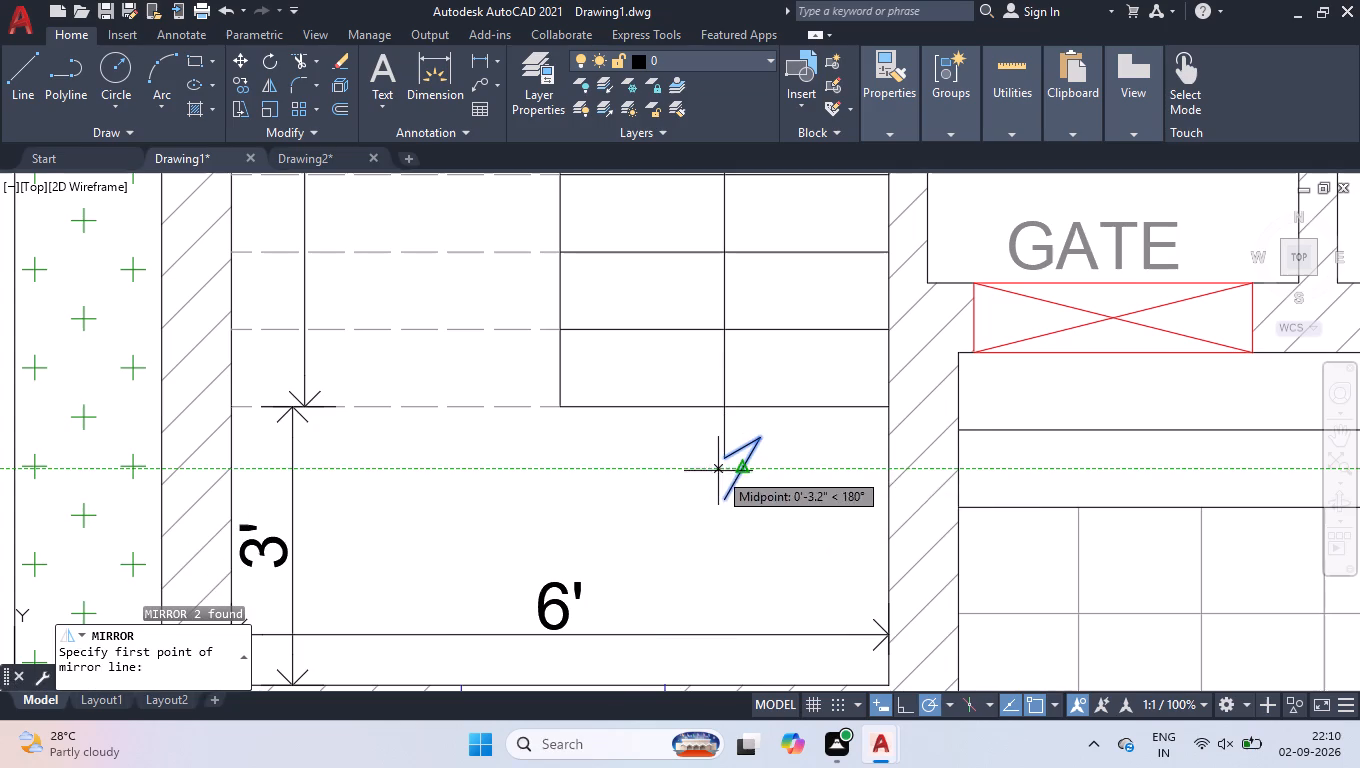
left_click(724, 460)
left_click(723, 529)
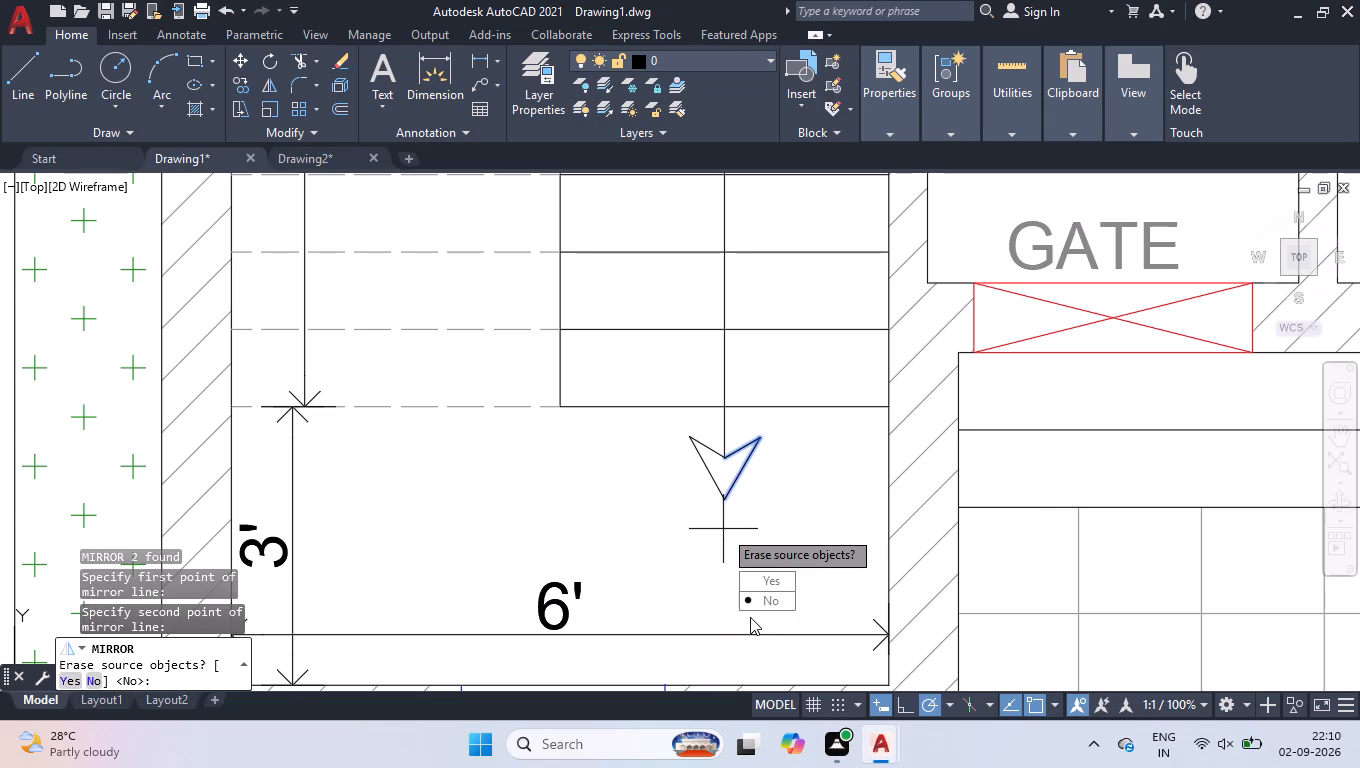
left_click_drag(754, 607, 723, 529)
Give the stair line and its arrowhead the dashed ACAD_ISO02 linetype with a linetype scale of 0.6.
left_click(744, 437)
left_click(675, 511)
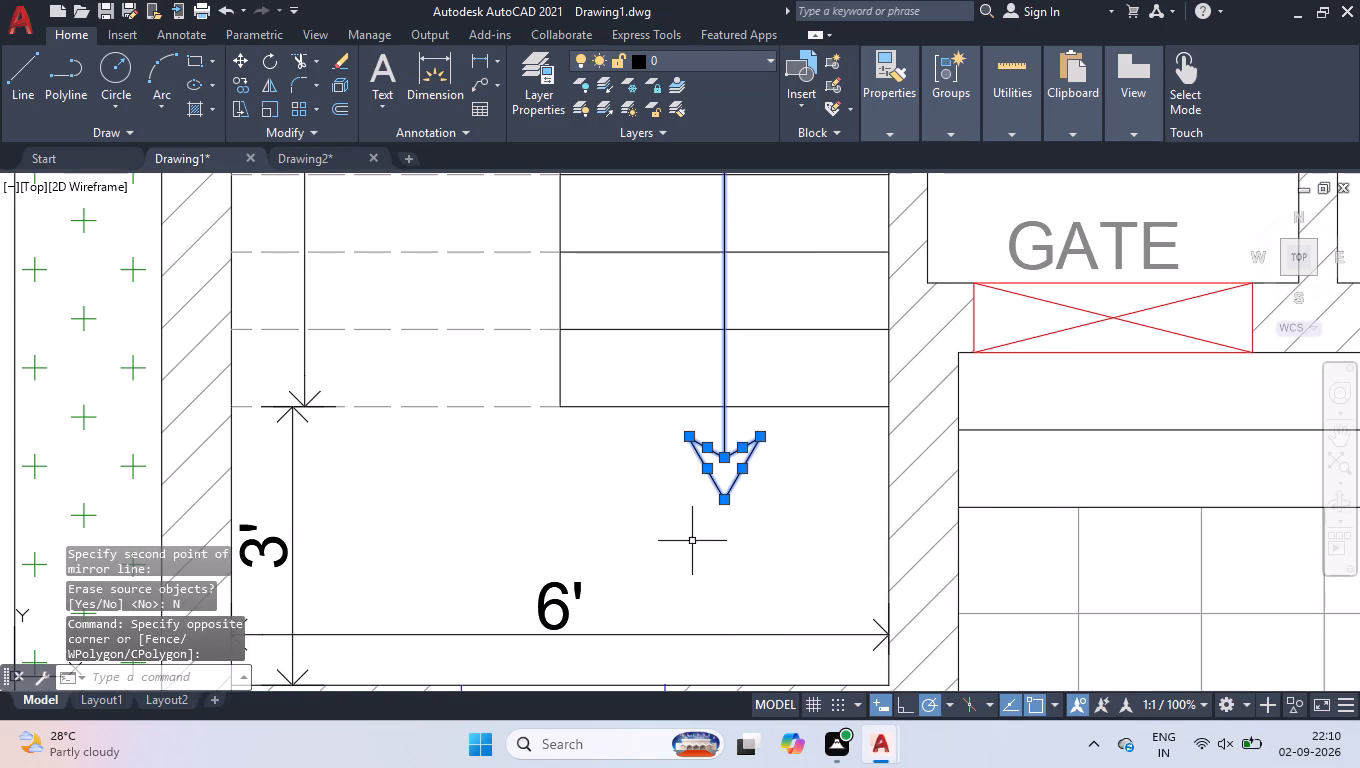
scroll(693, 543, "down", 2)
key("ctrl+1")
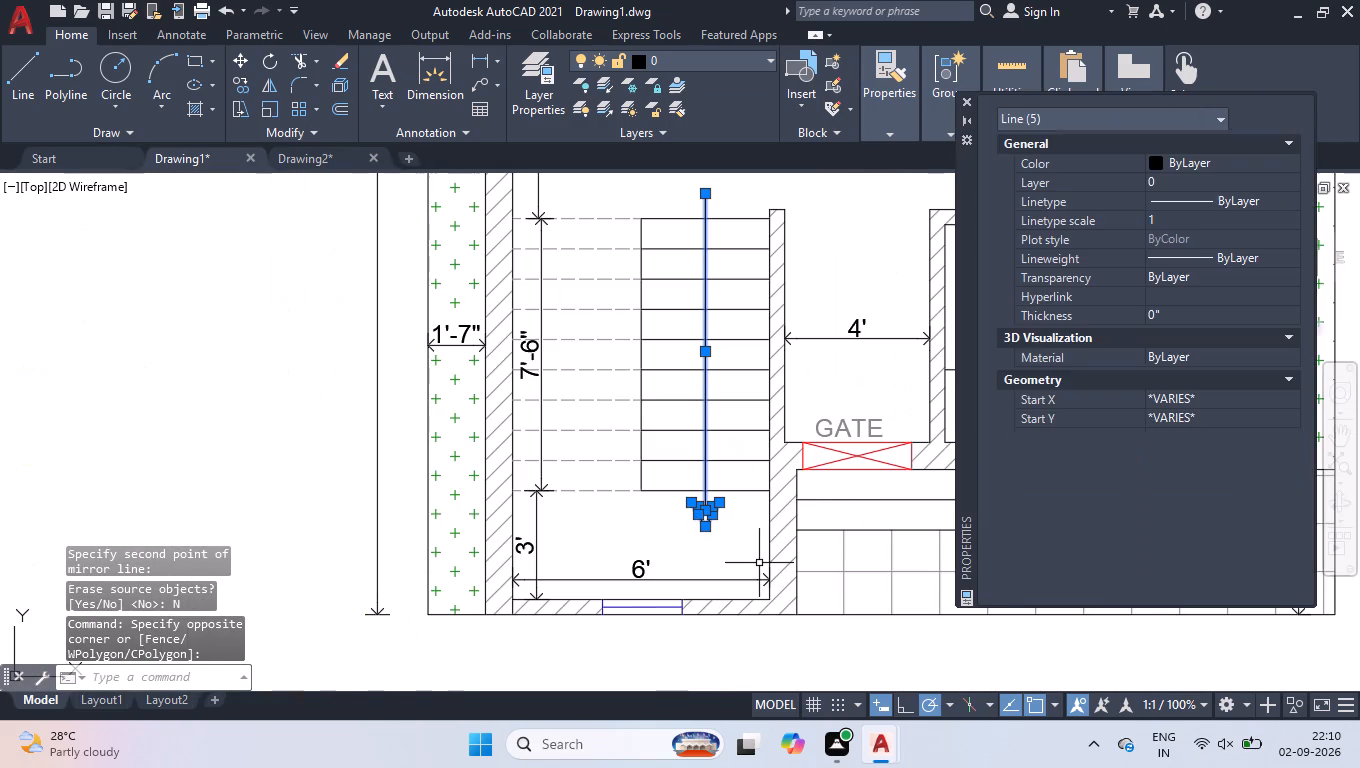
double_click(1161, 200)
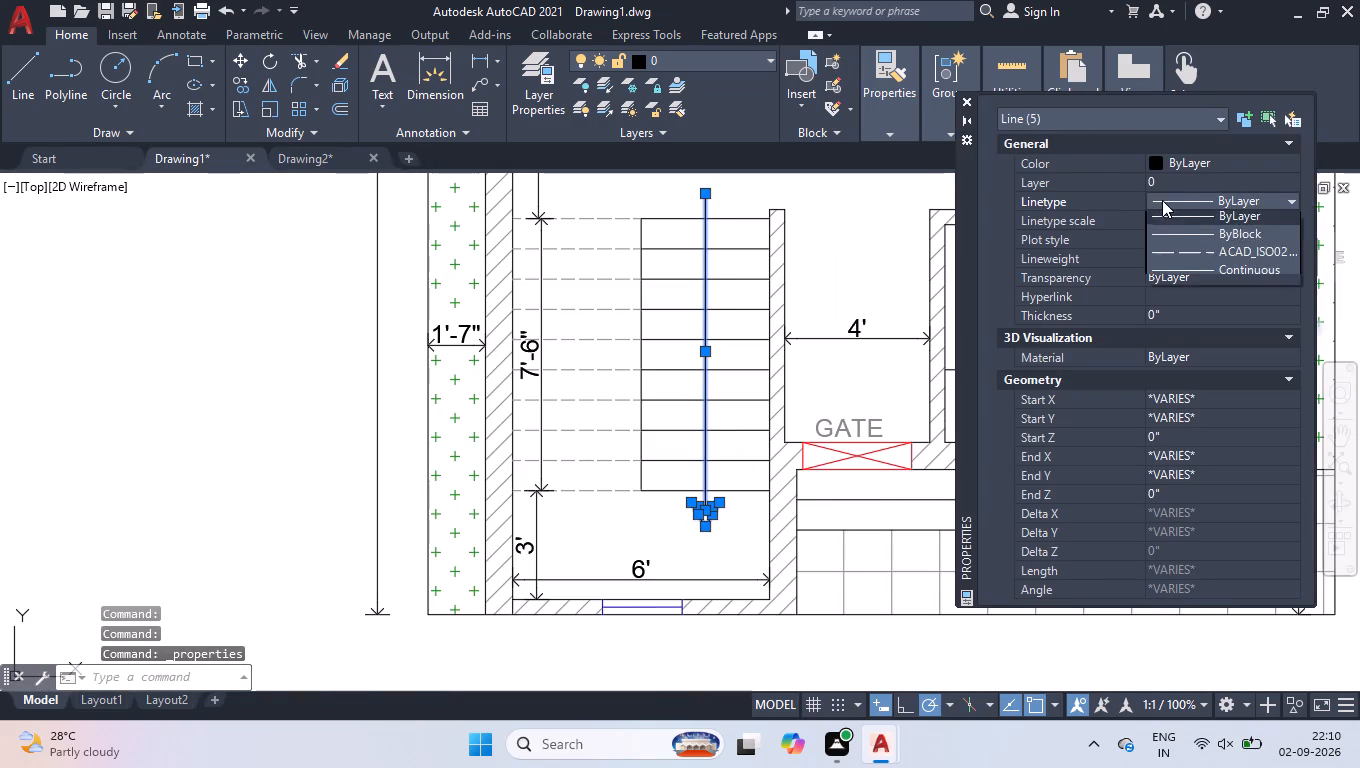
left_click(1178, 250)
left_click(1178, 215)
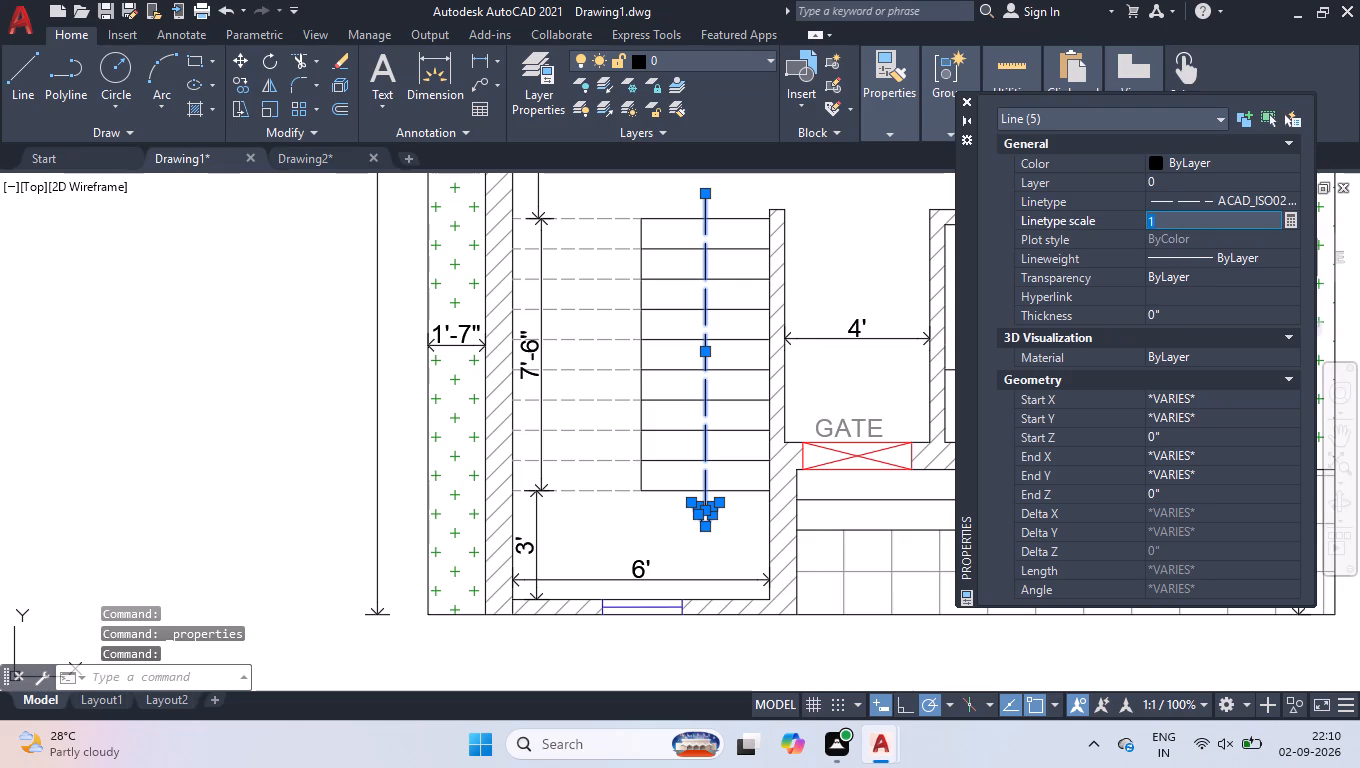
type("0.")
key("6")
key("Return")
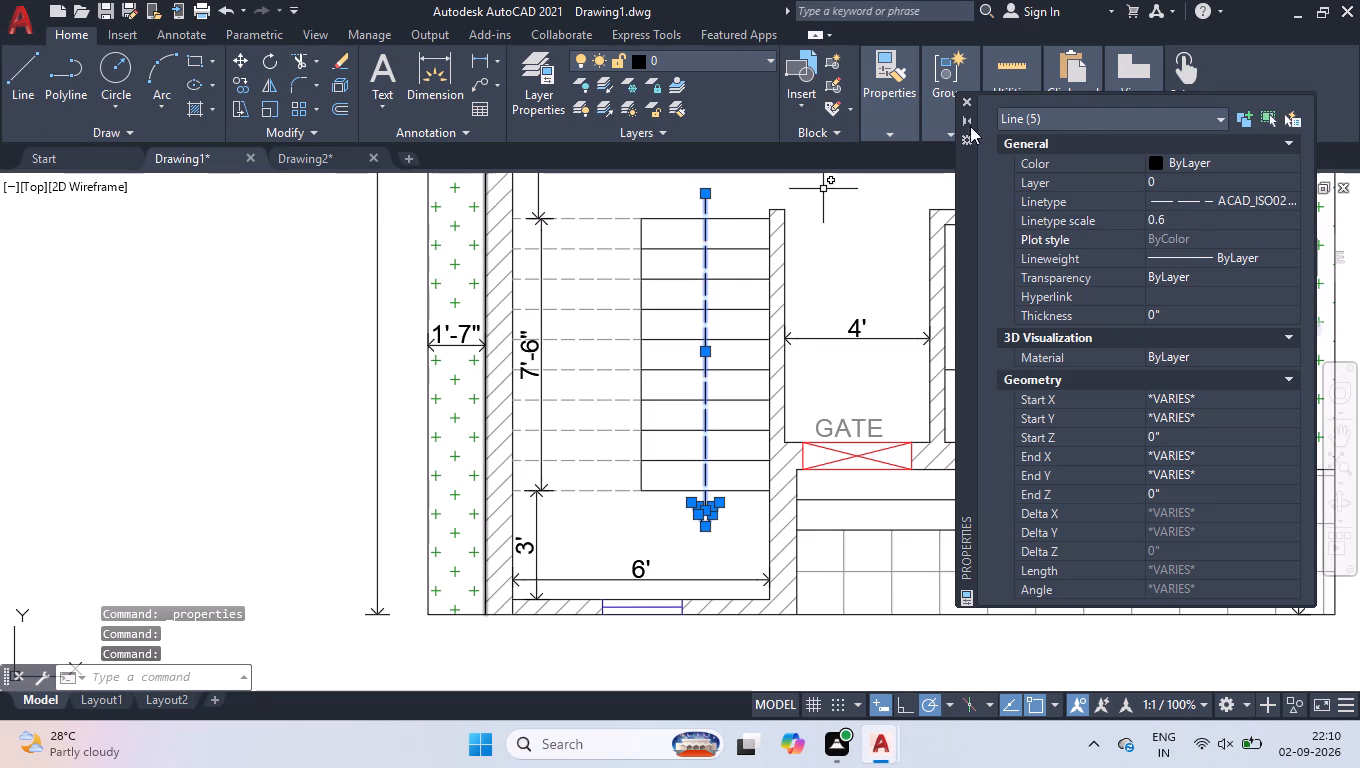
Set the stair direction arrow's colour to Color 253 and clear the selection.
double_click(1208, 166)
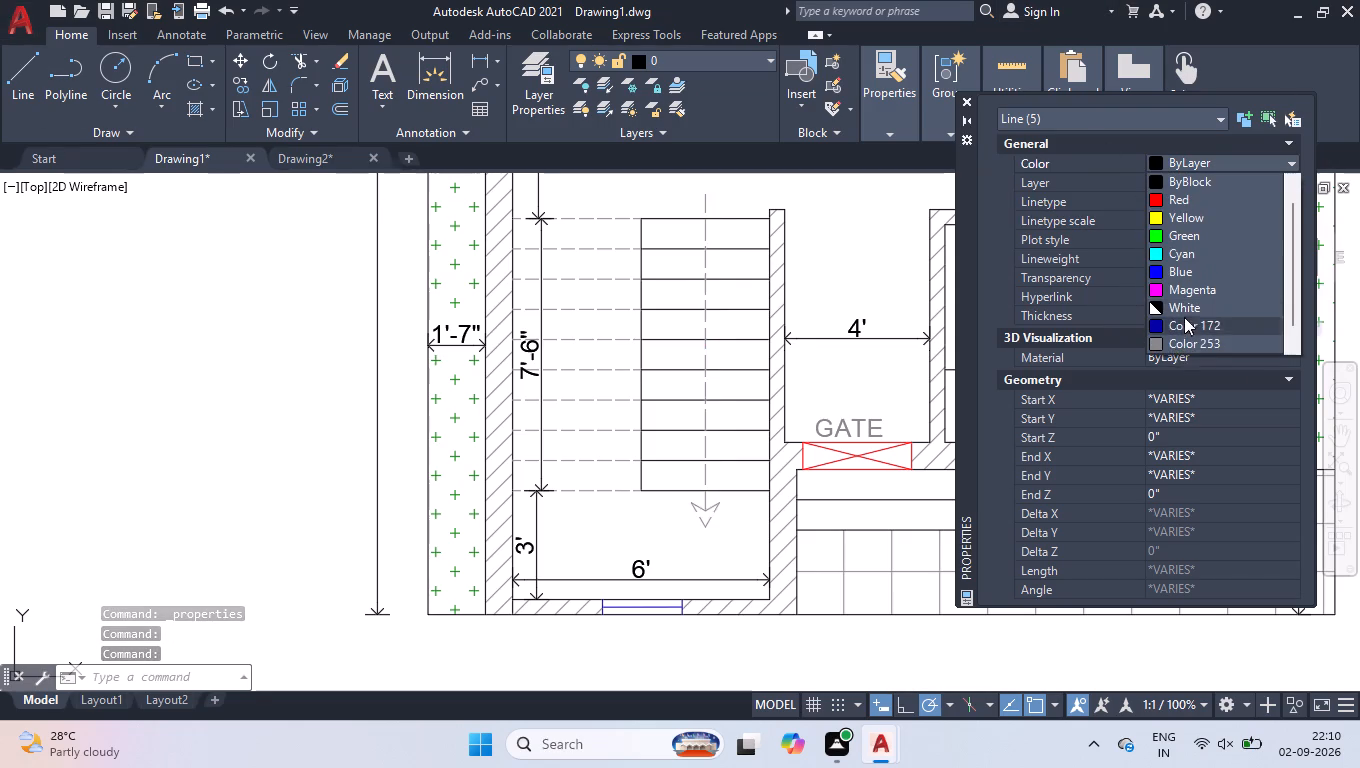
left_click(1176, 338)
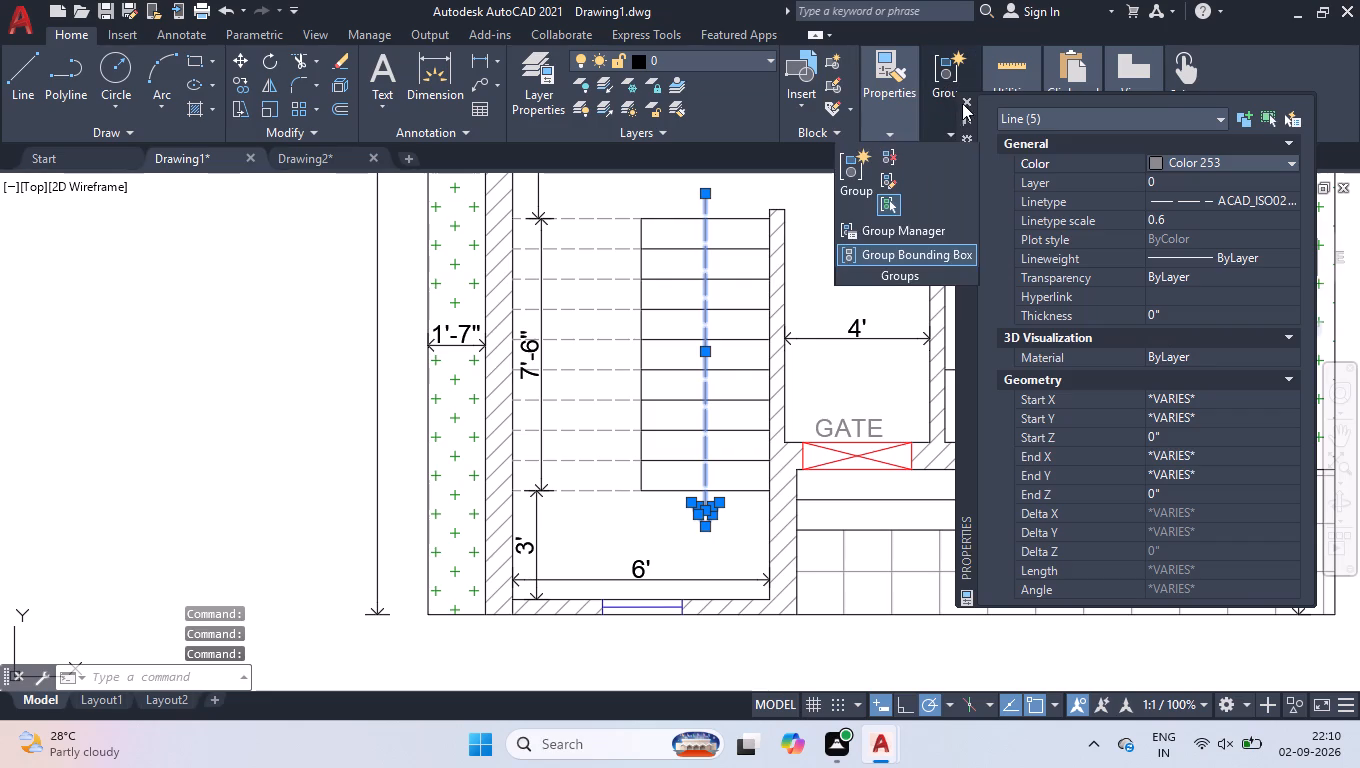
left_click(962, 103)
right_click(581, 533)
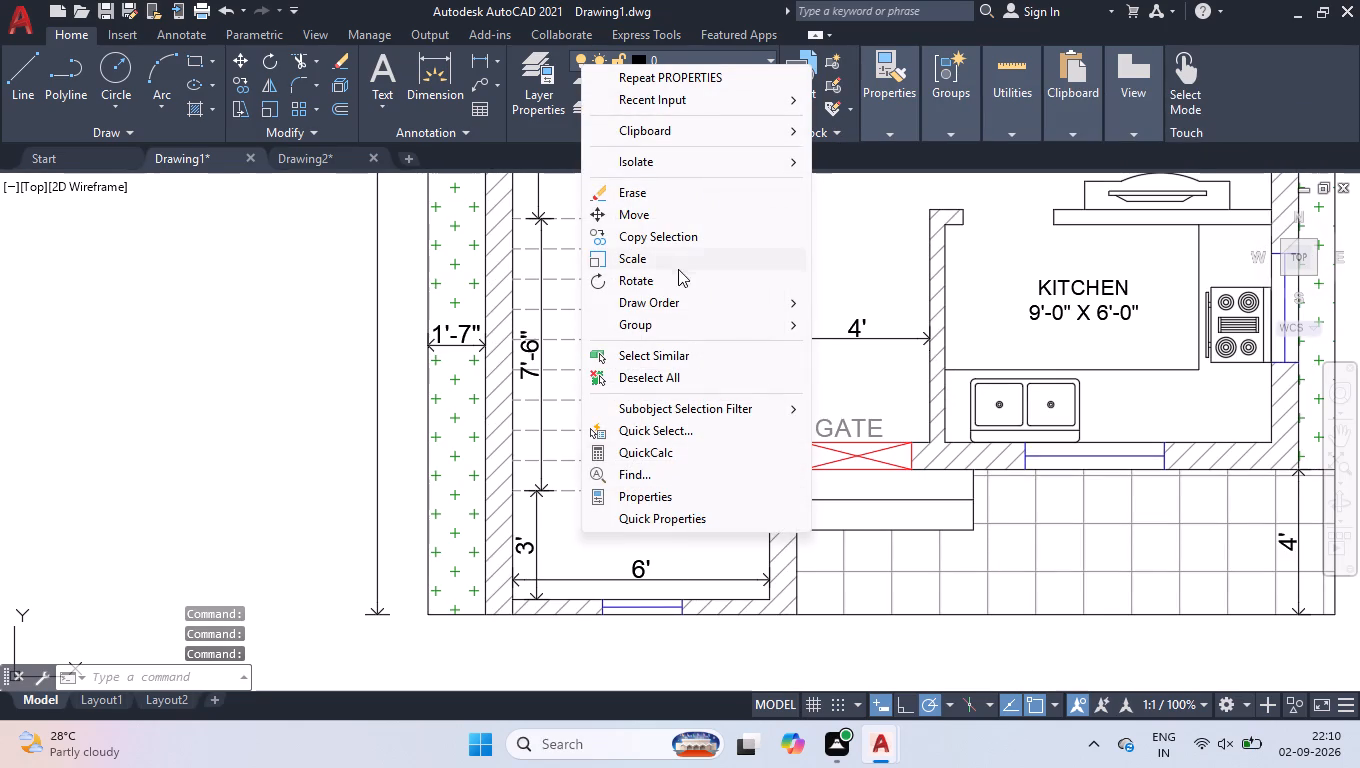
left_click(680, 373)
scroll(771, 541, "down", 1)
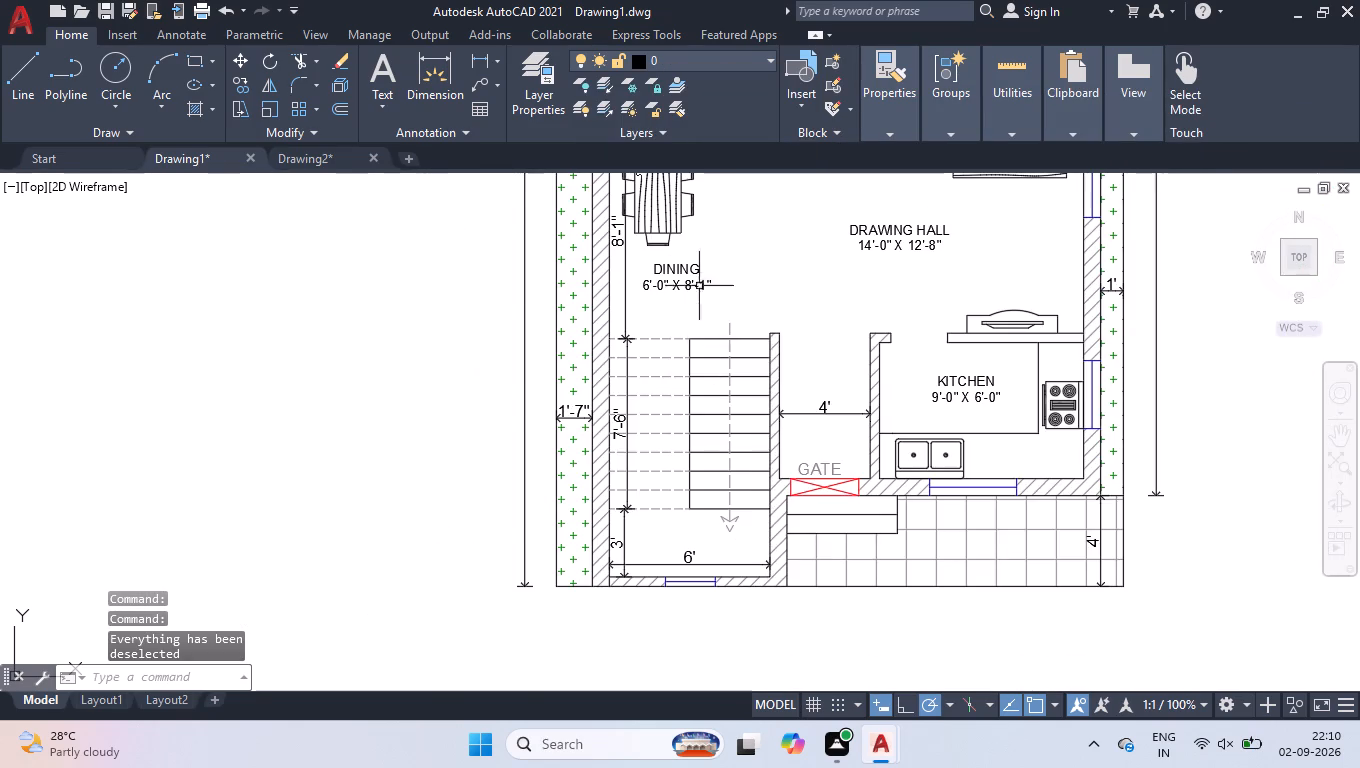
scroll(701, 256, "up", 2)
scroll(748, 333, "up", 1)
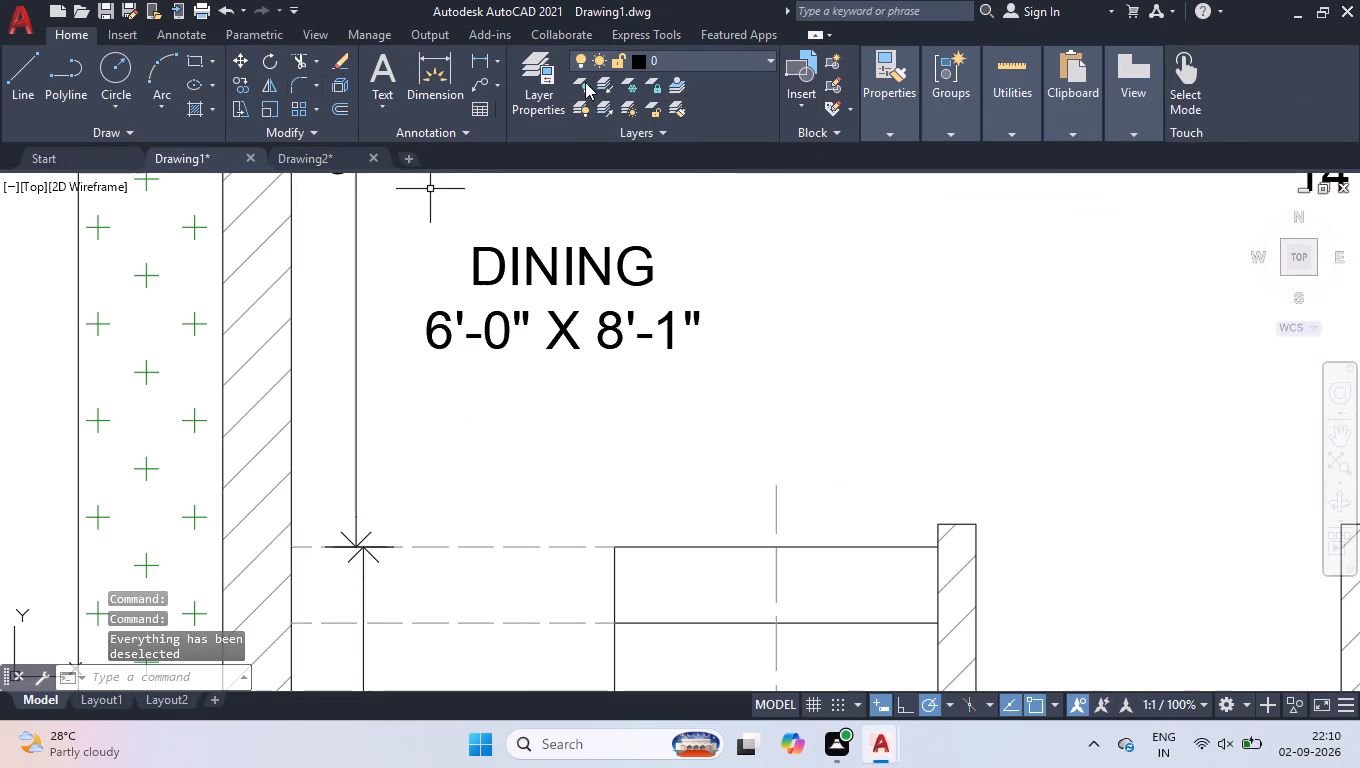
Add the multiline text "UP" at 6" height just above the upper end of the stair direction line.
left_click(379, 61)
left_click(744, 415)
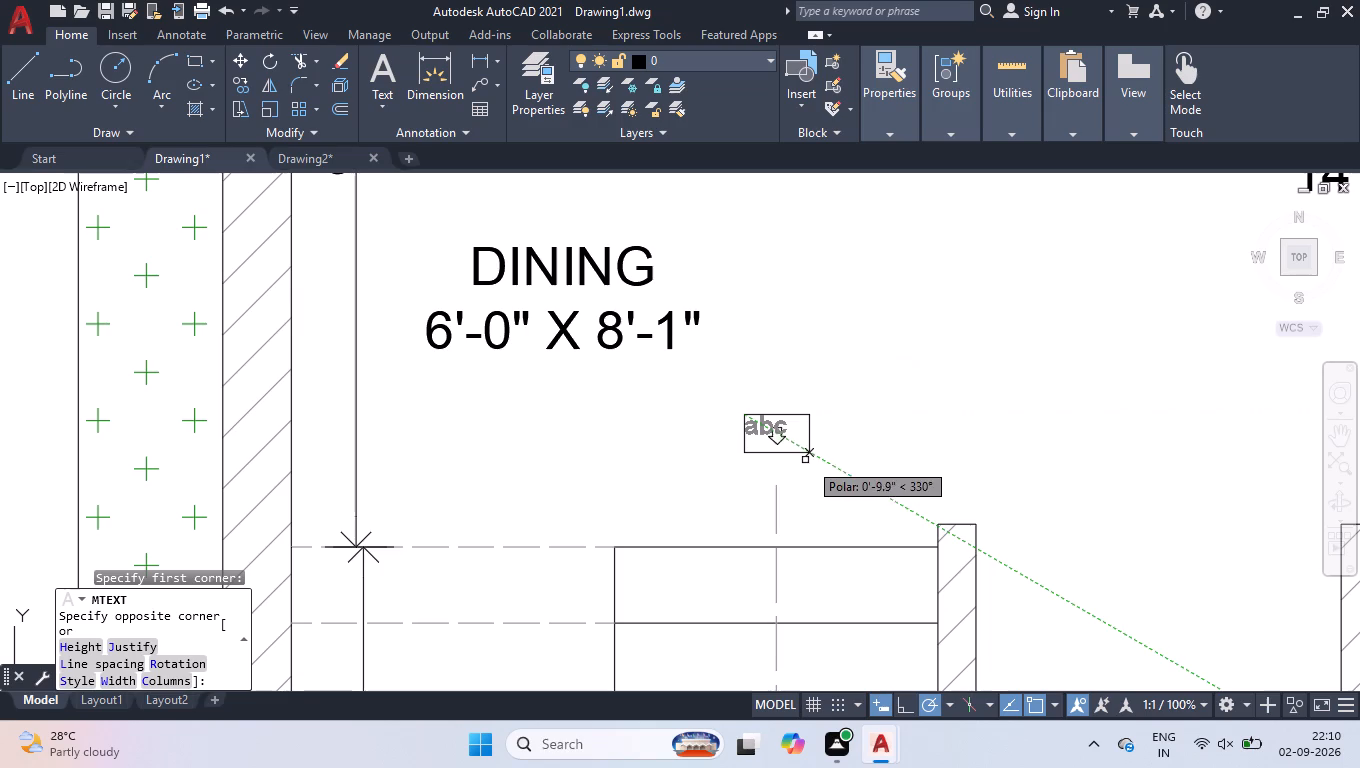
left_click(822, 482)
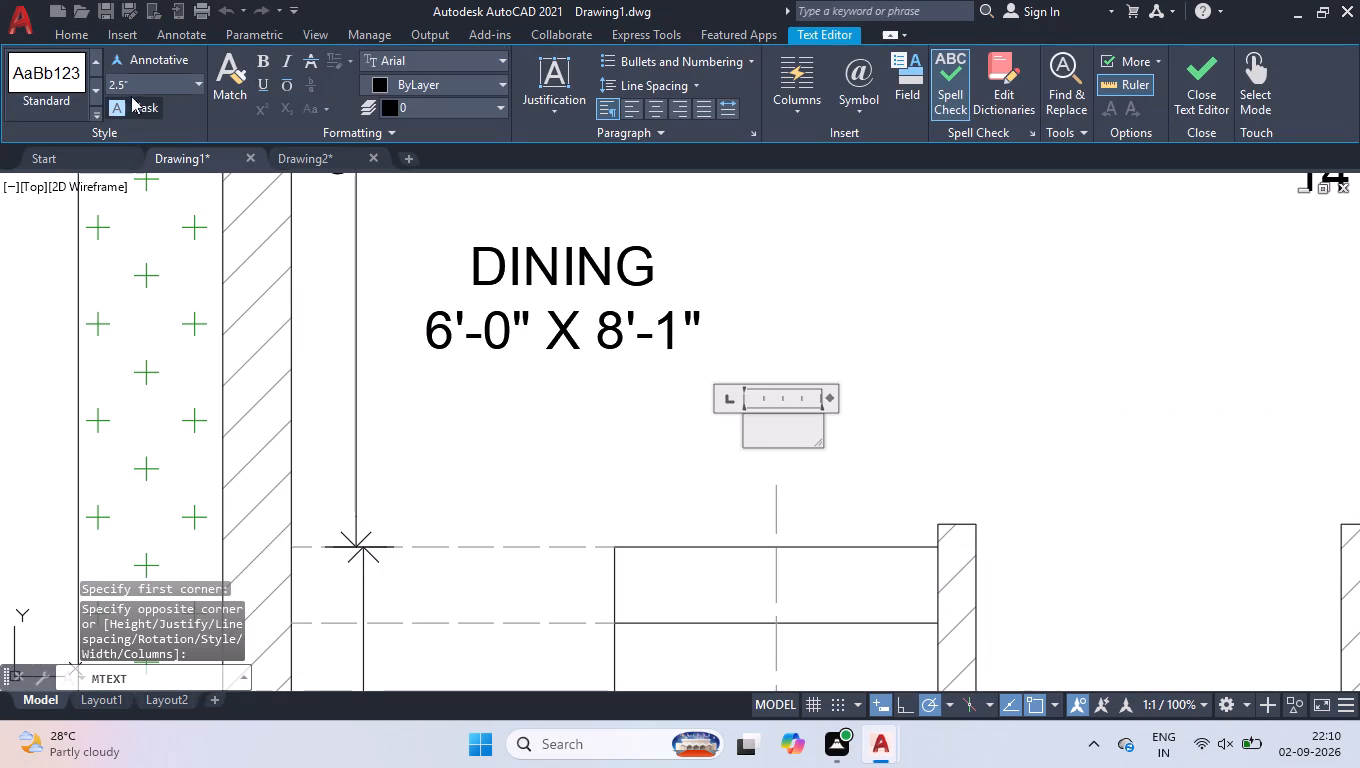
left_click(142, 79)
key("6")
key("Return")
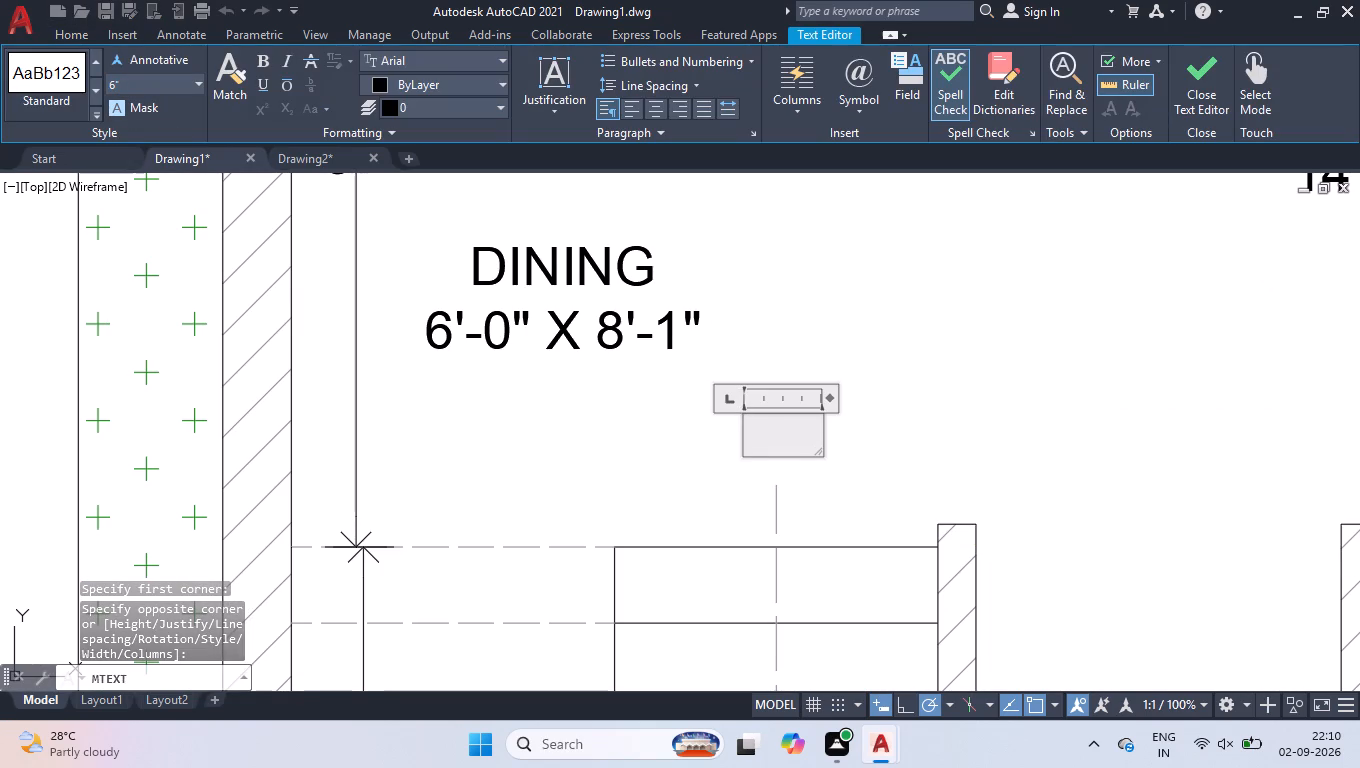
key("u")
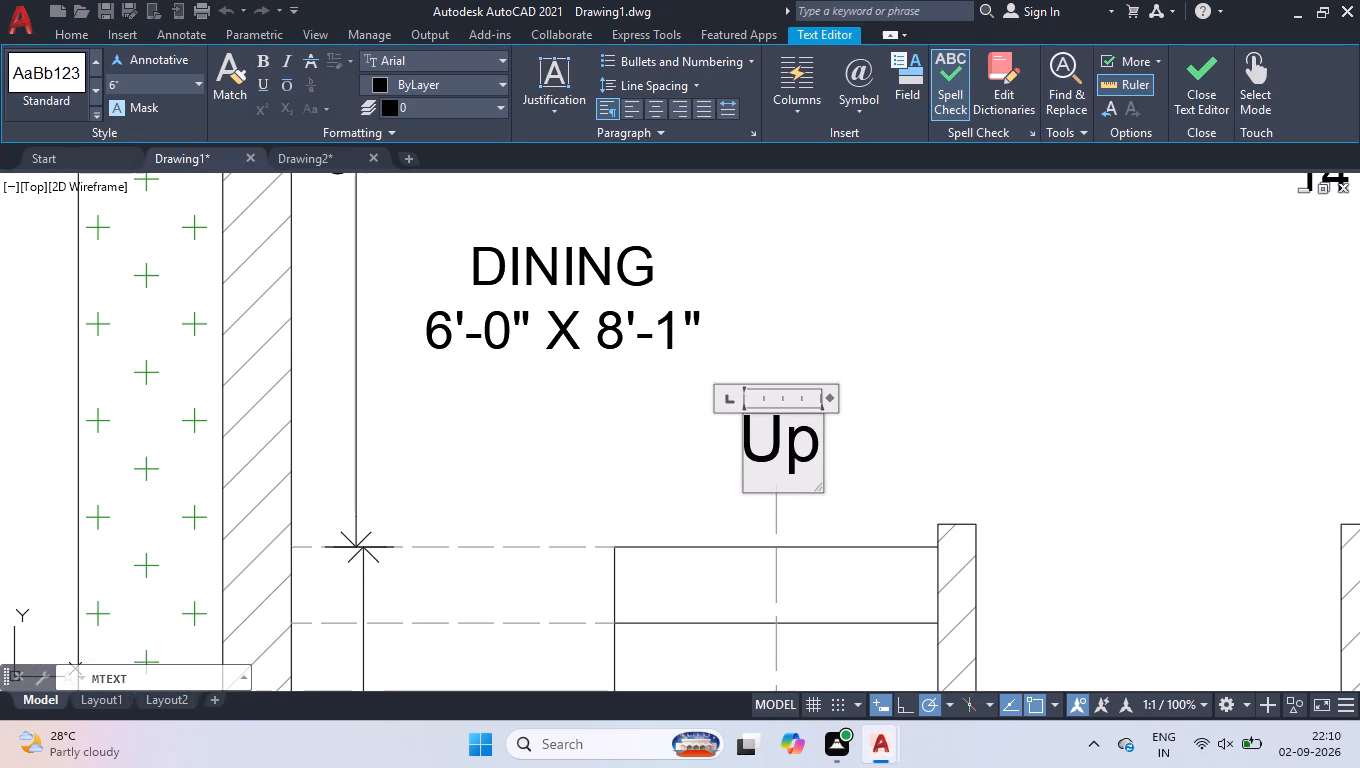
key("BackSpace")
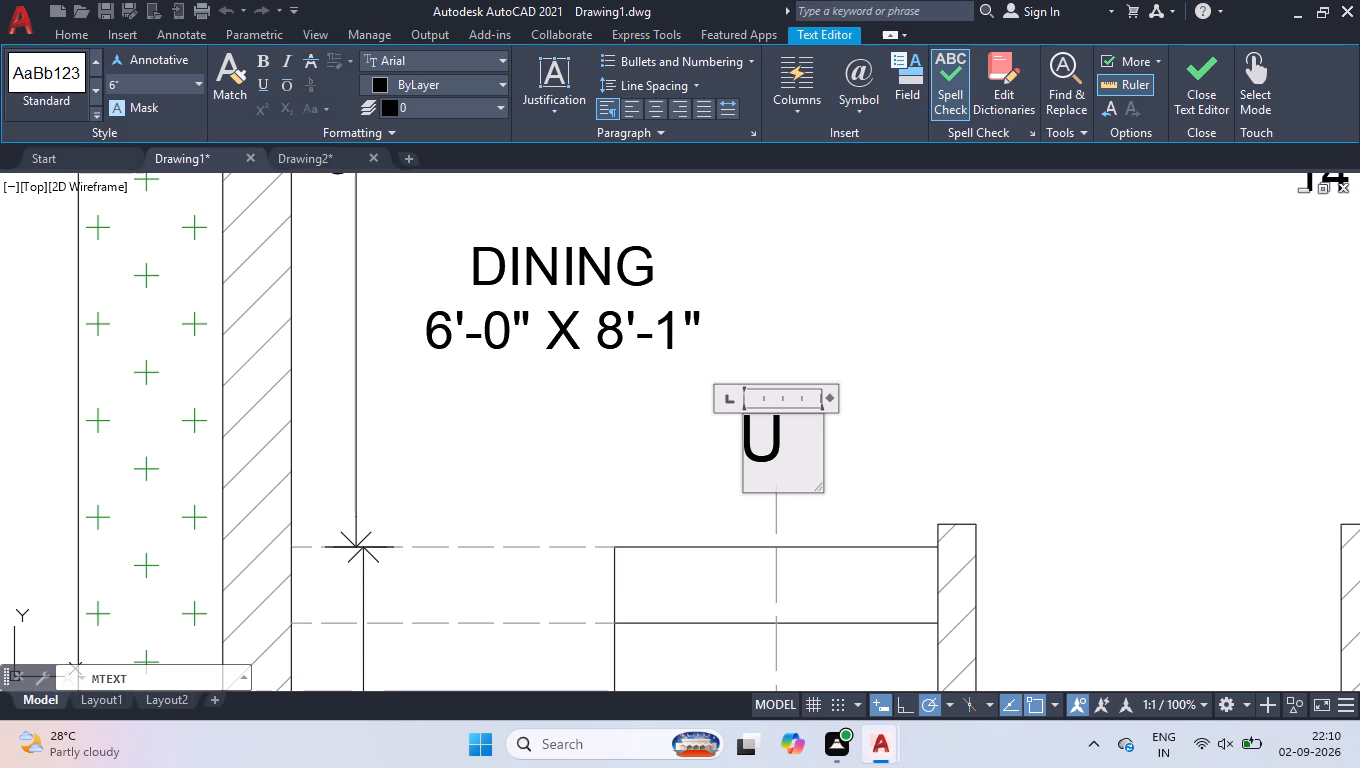
left_click(909, 334)
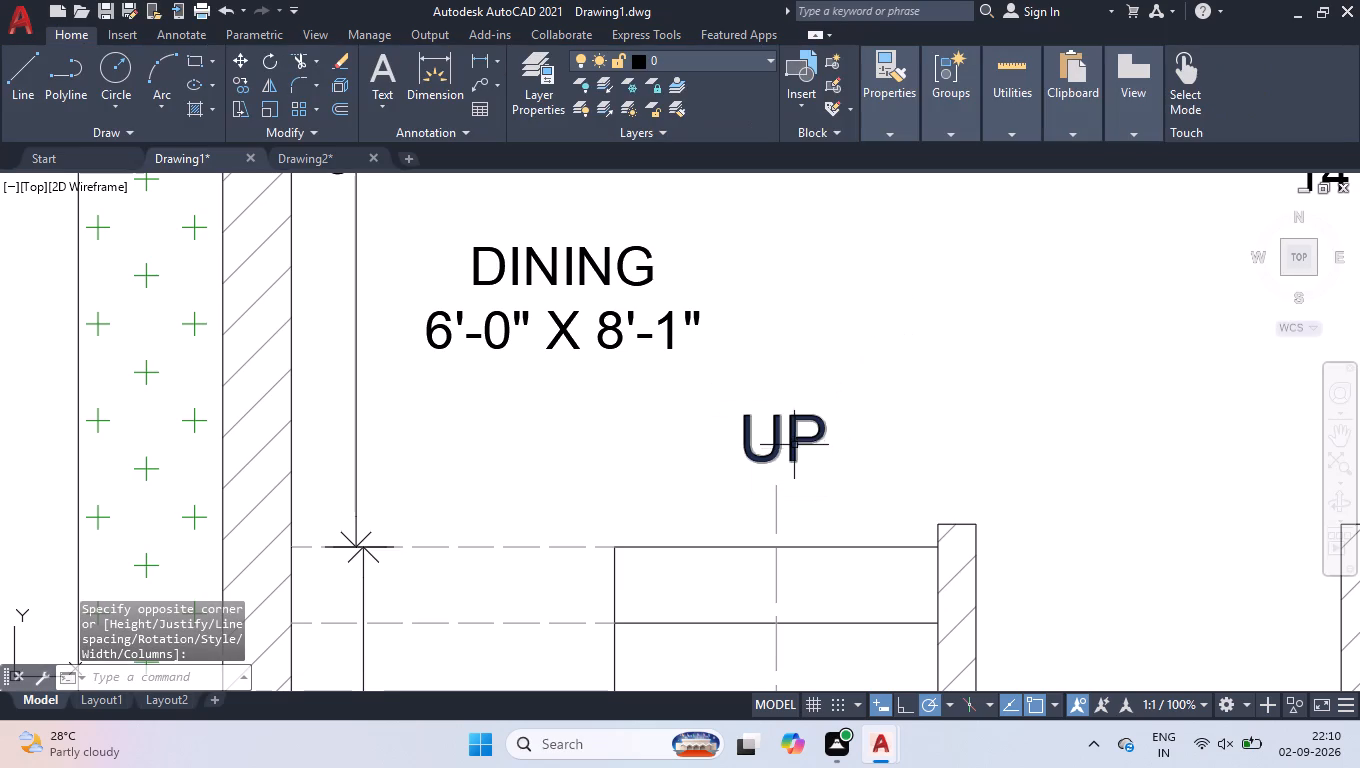
Enclose the "UP" text in a constant-size circle with a distance offset factor of 0.4.
left_click(794, 442)
left_click(794, 442)
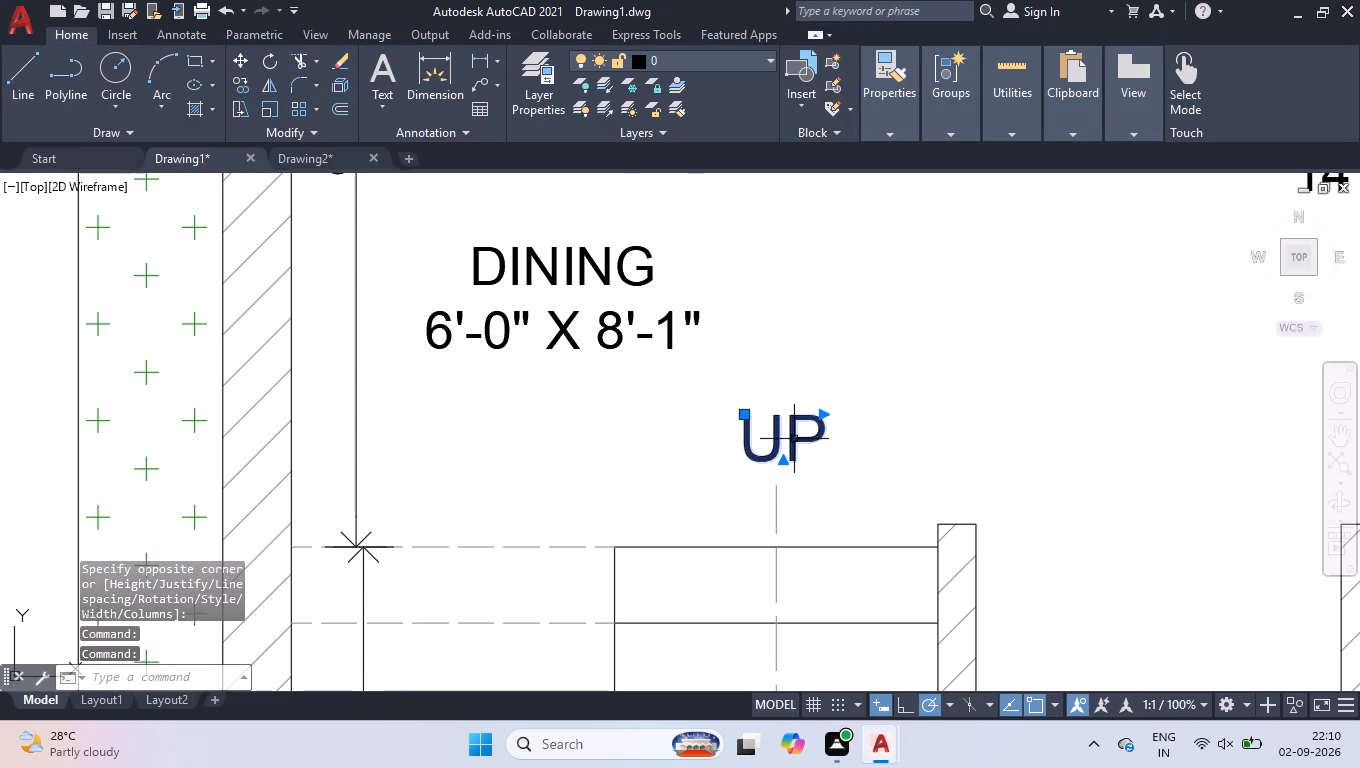
left_click(651, 38)
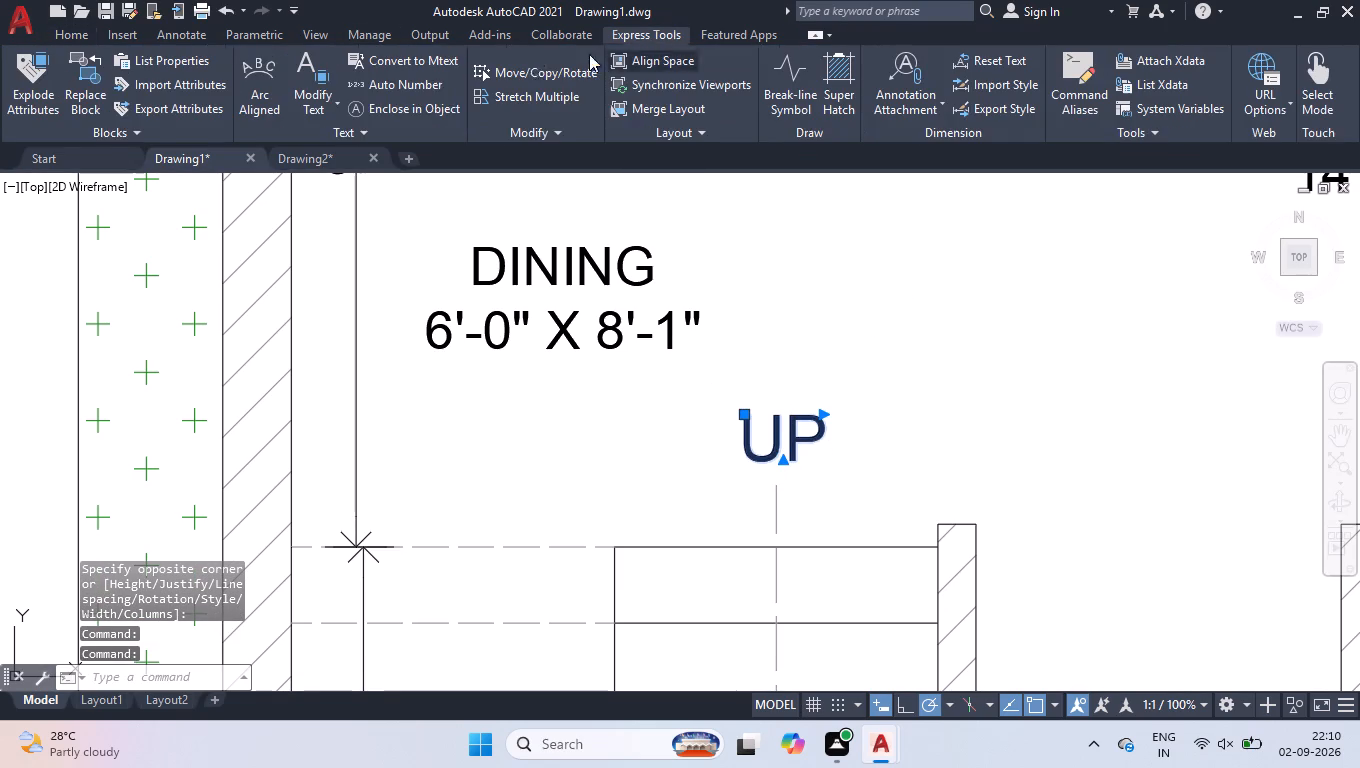
left_click(427, 106)
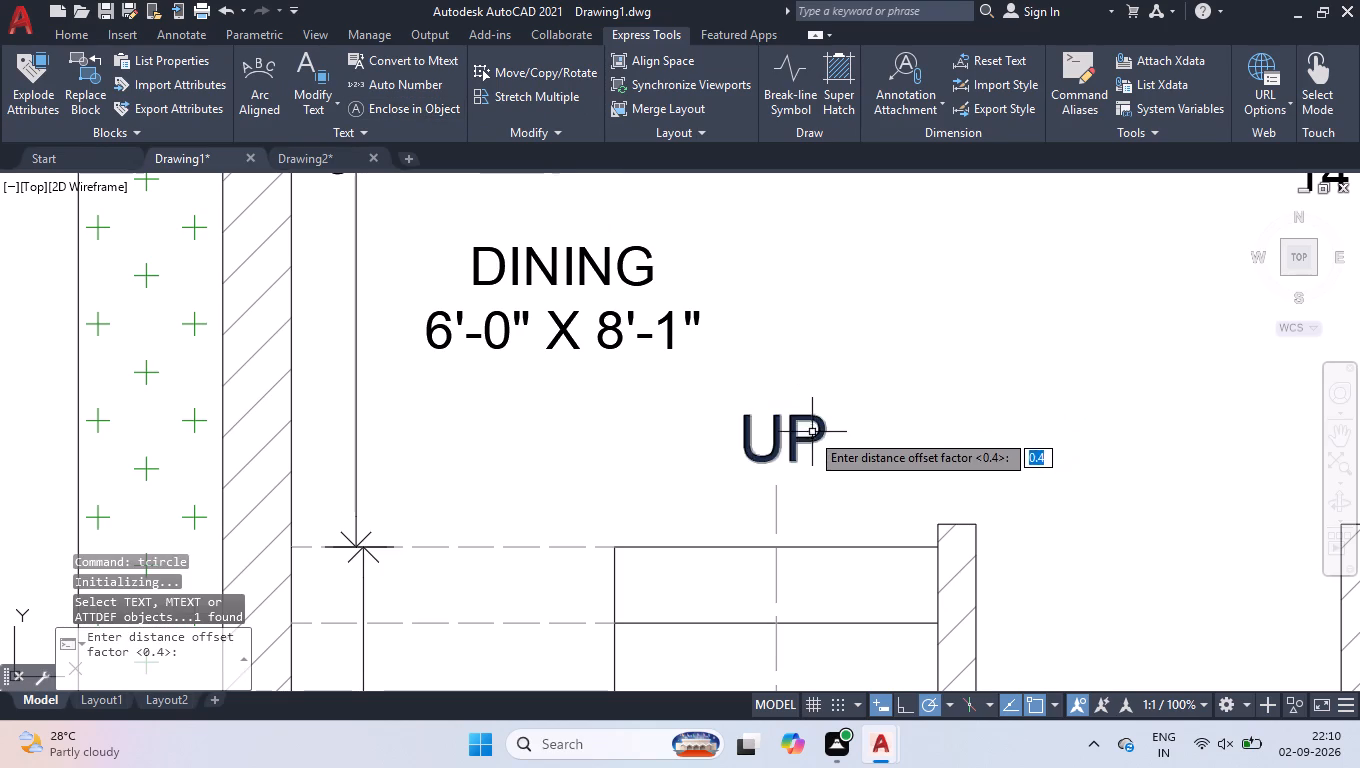
key("Return")
key("Return")
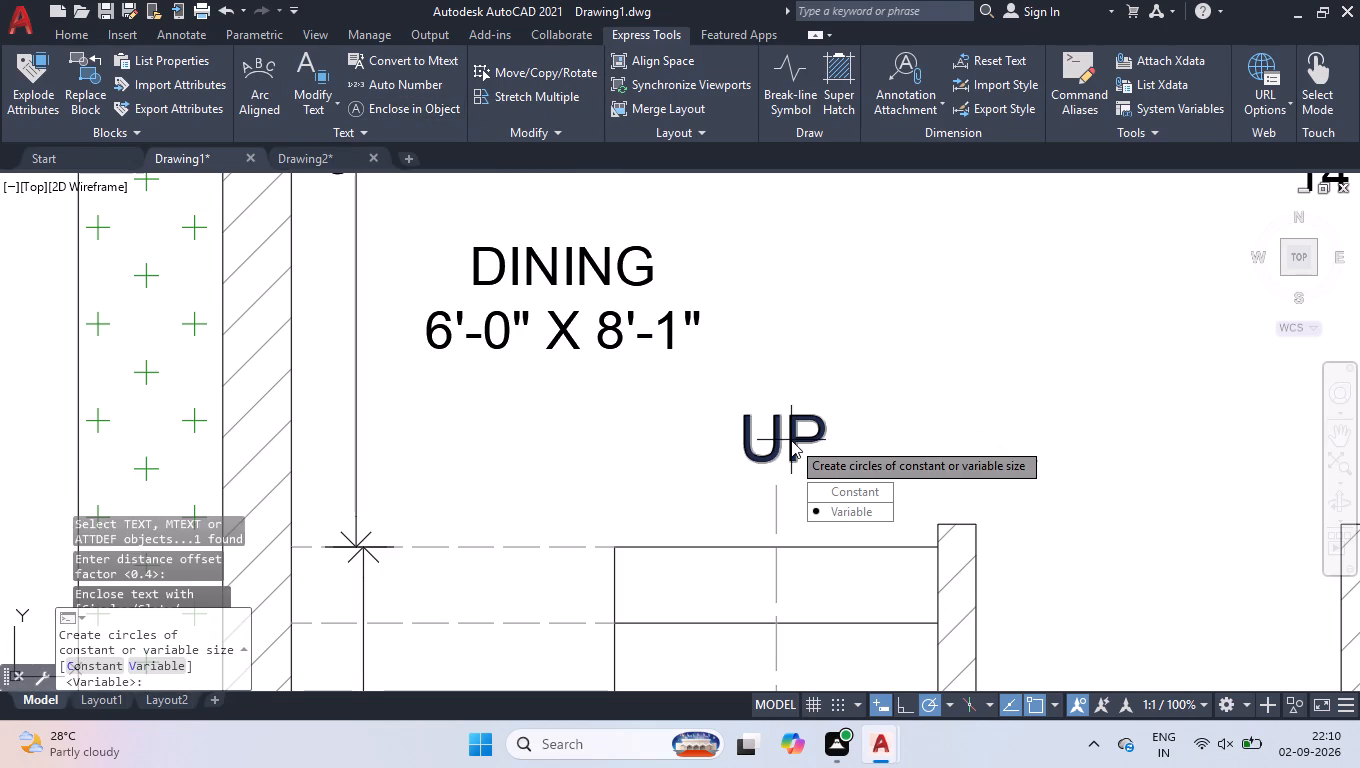
key("Up")
key("Return")
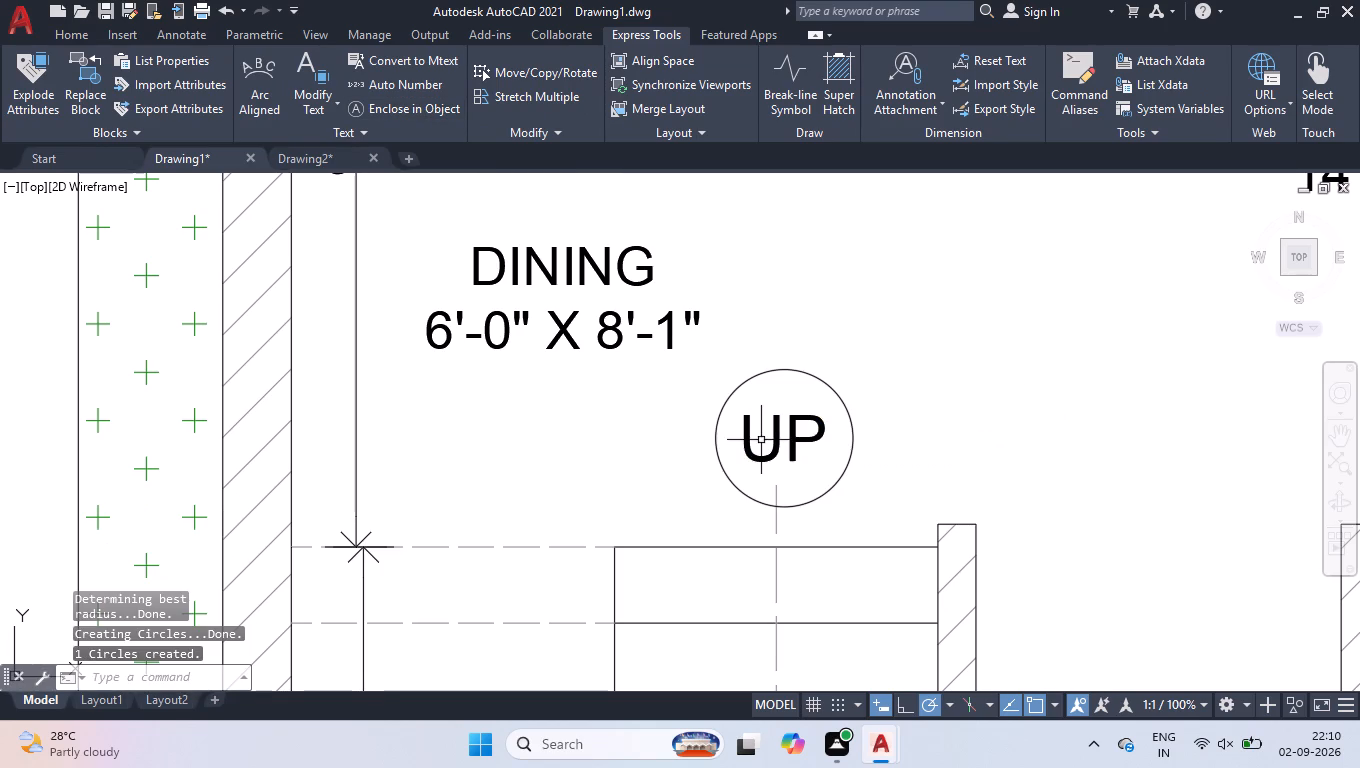
Move the circle around "UP" by its centre so that it lines up with the vertical stair line.
left_click(818, 504)
left_click(807, 494)
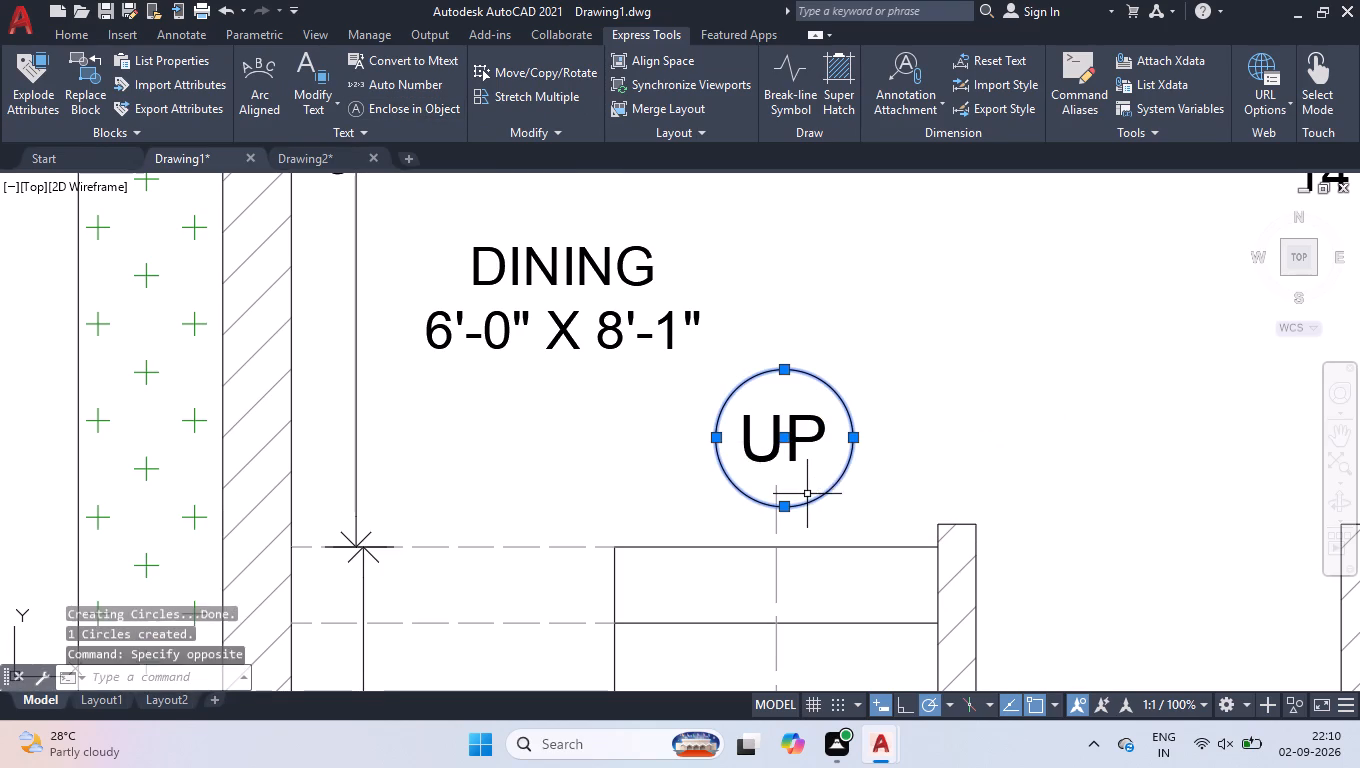
left_click(782, 439)
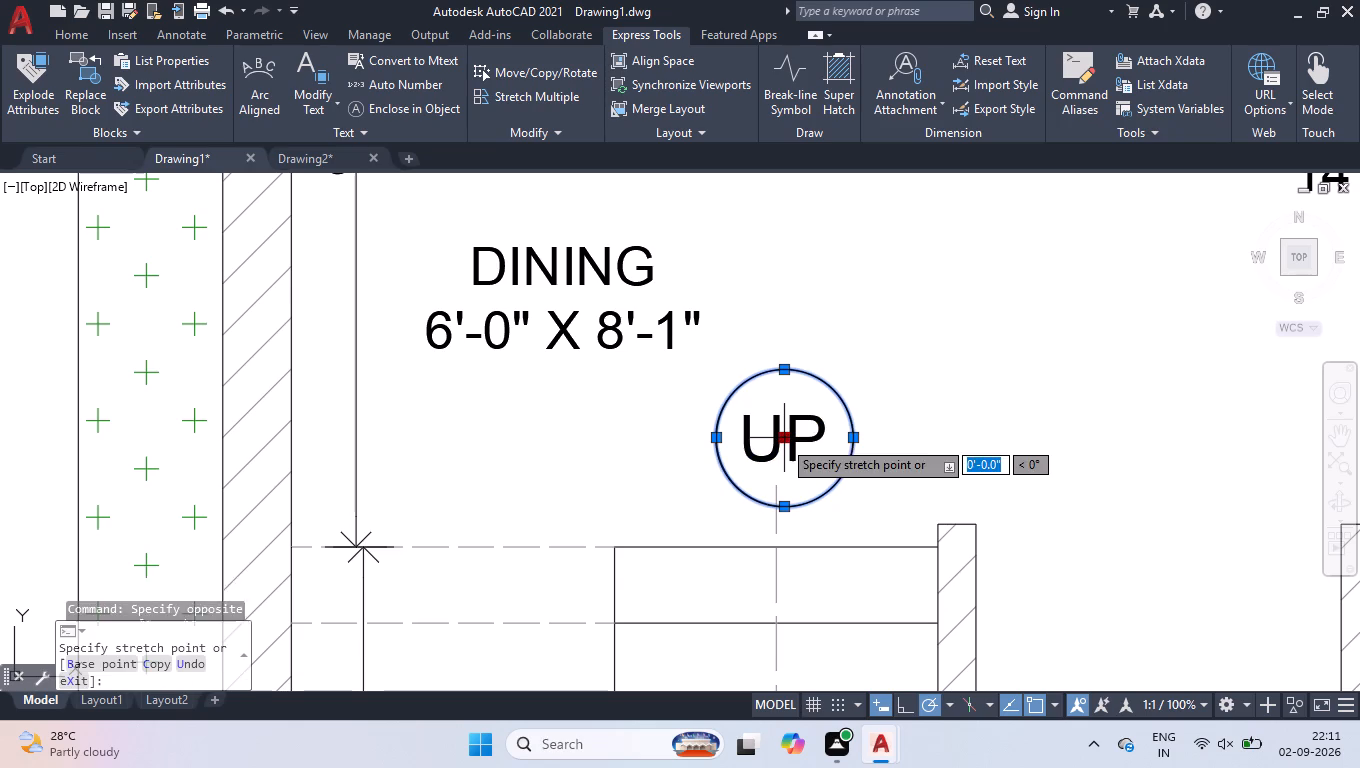
left_click(777, 435)
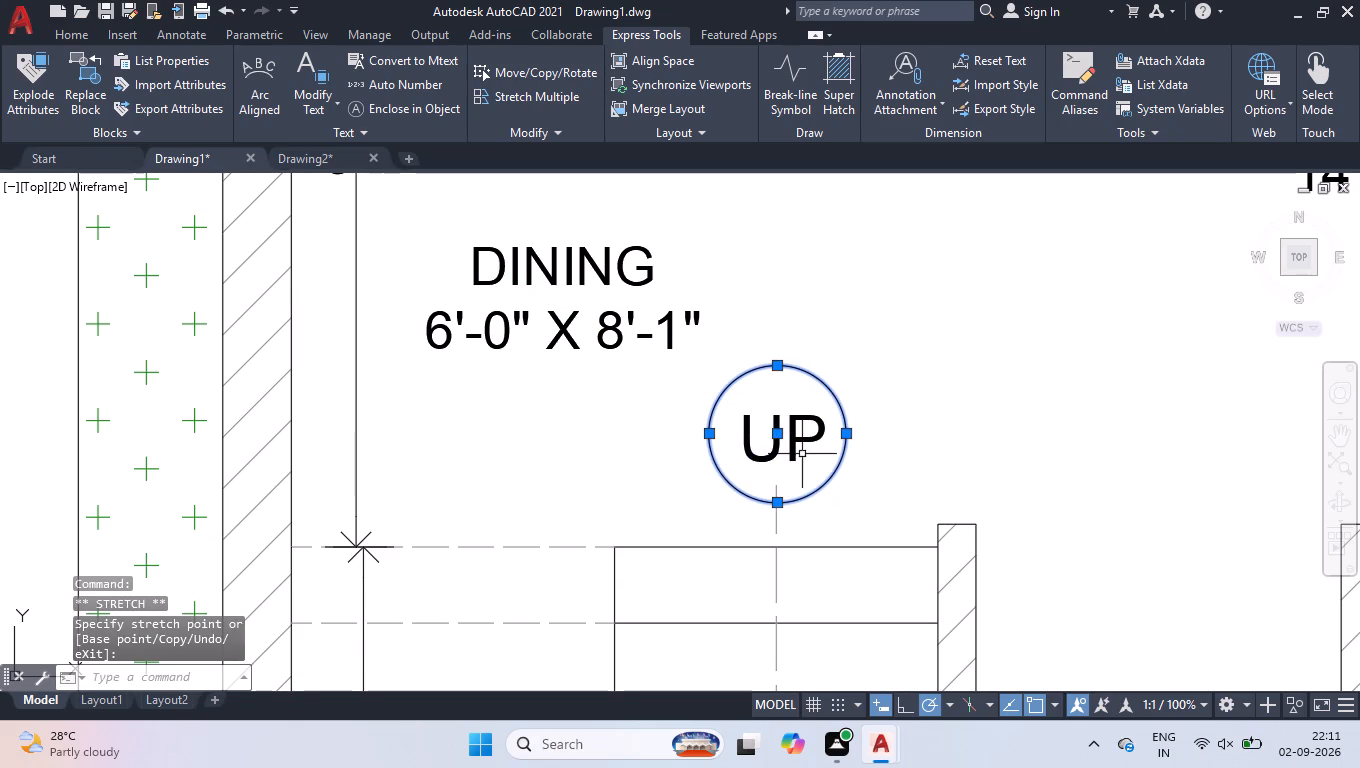
Set the circle's colour to Color 253 and its linetype scale to 0.3, and clear the selection.
key("ctrl+1")
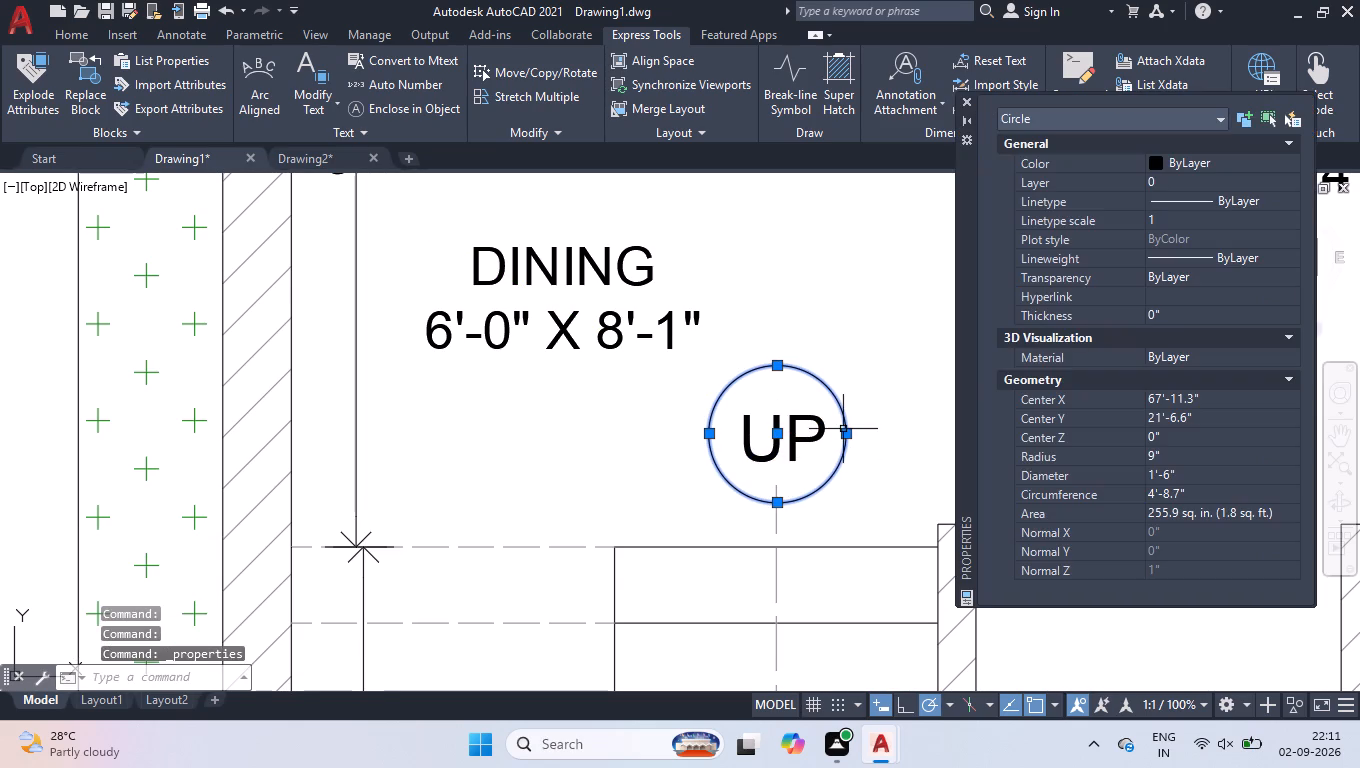
double_click(1220, 157)
scroll(1211, 296, "down", 4)
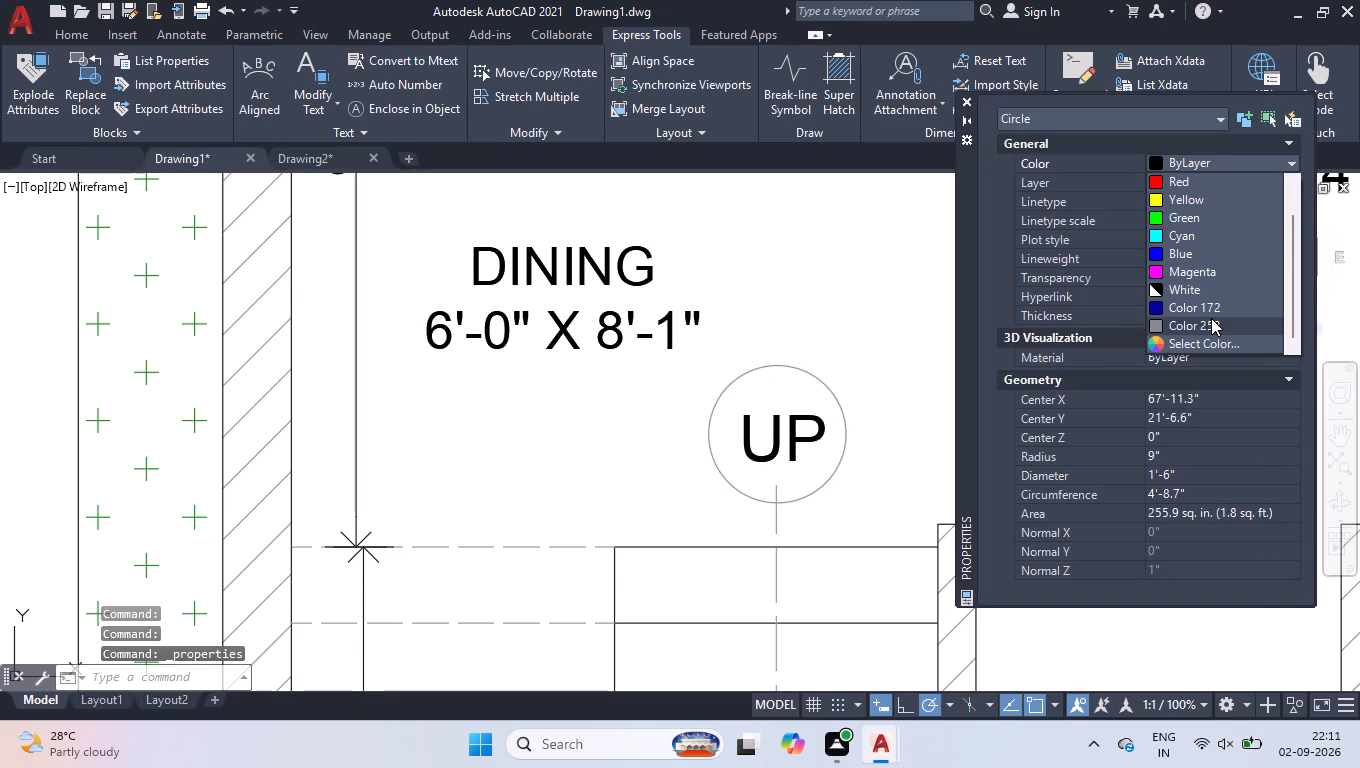
left_click(1211, 319)
double_click(1195, 217)
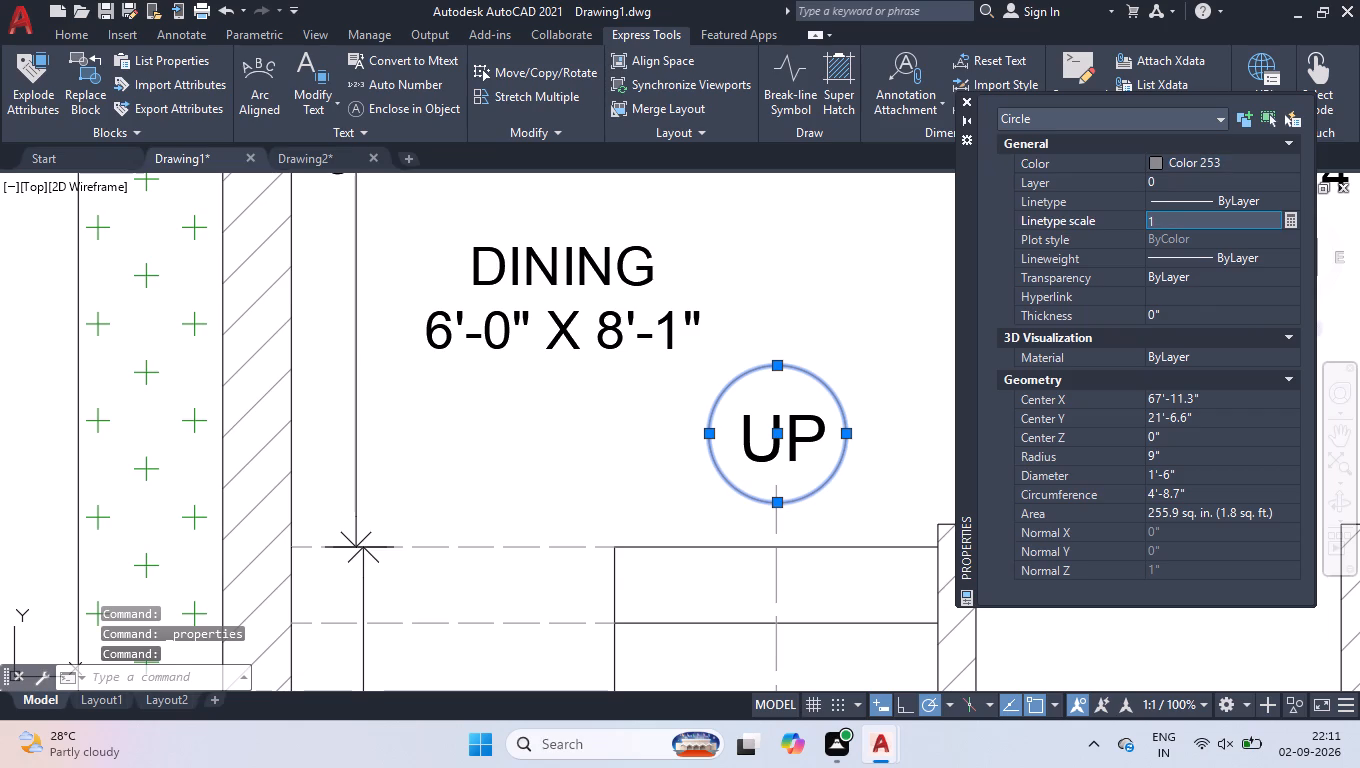
left_click_drag(1195, 216, 891, 279)
key("0")
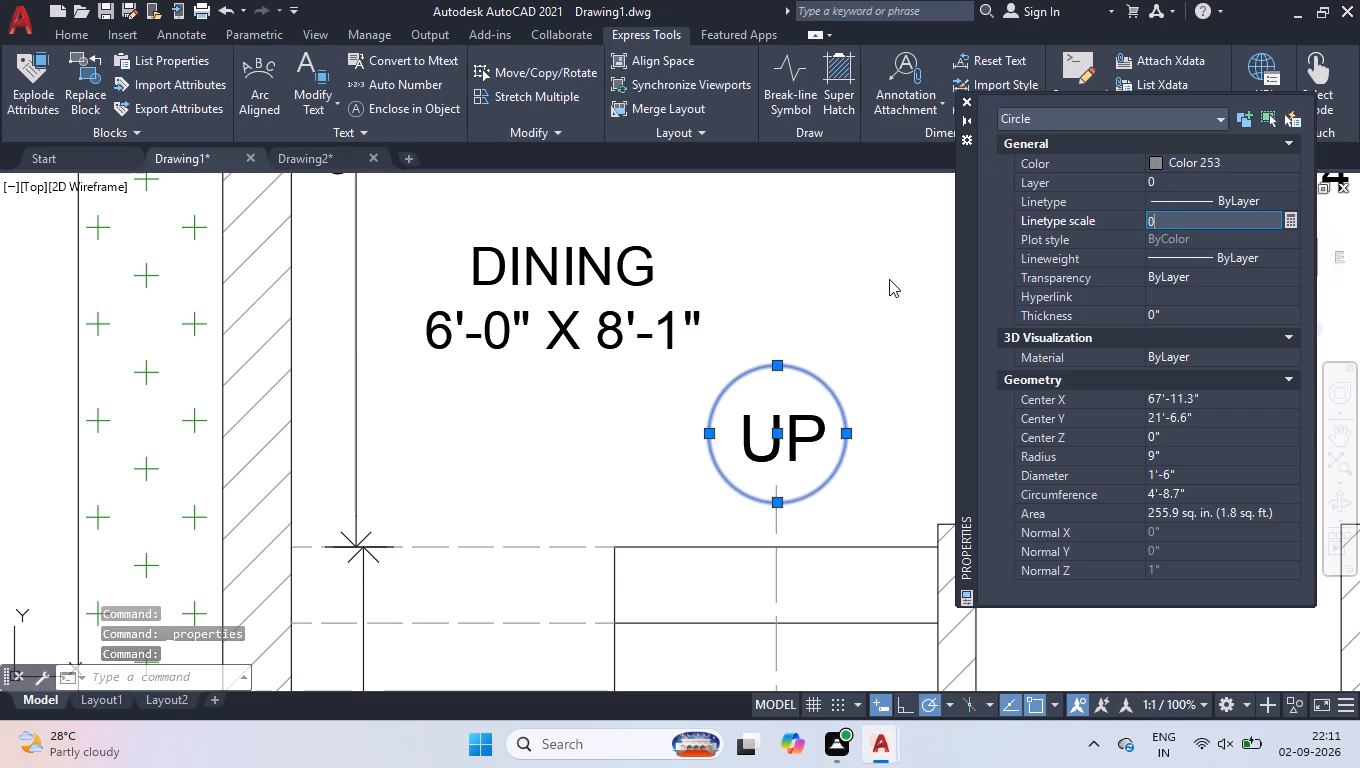
key("period")
key("3")
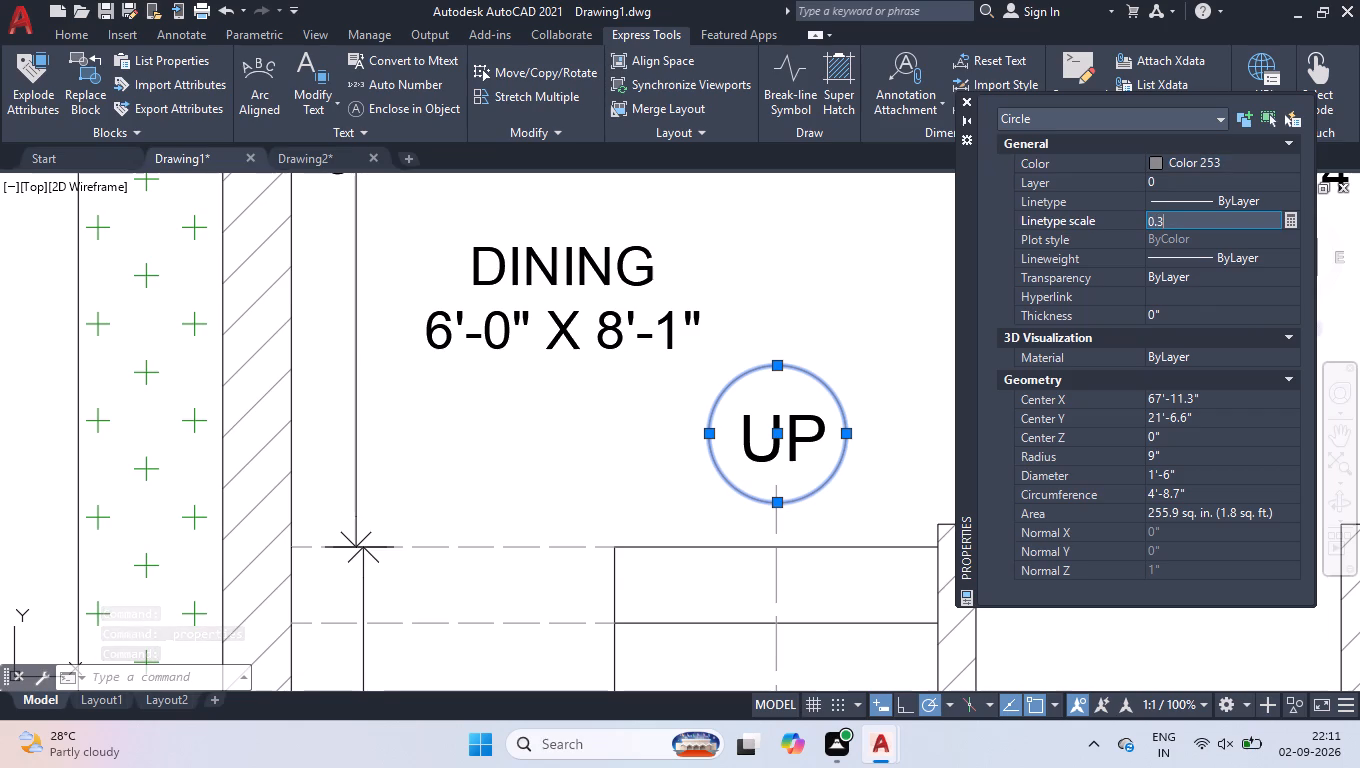
key("Return")
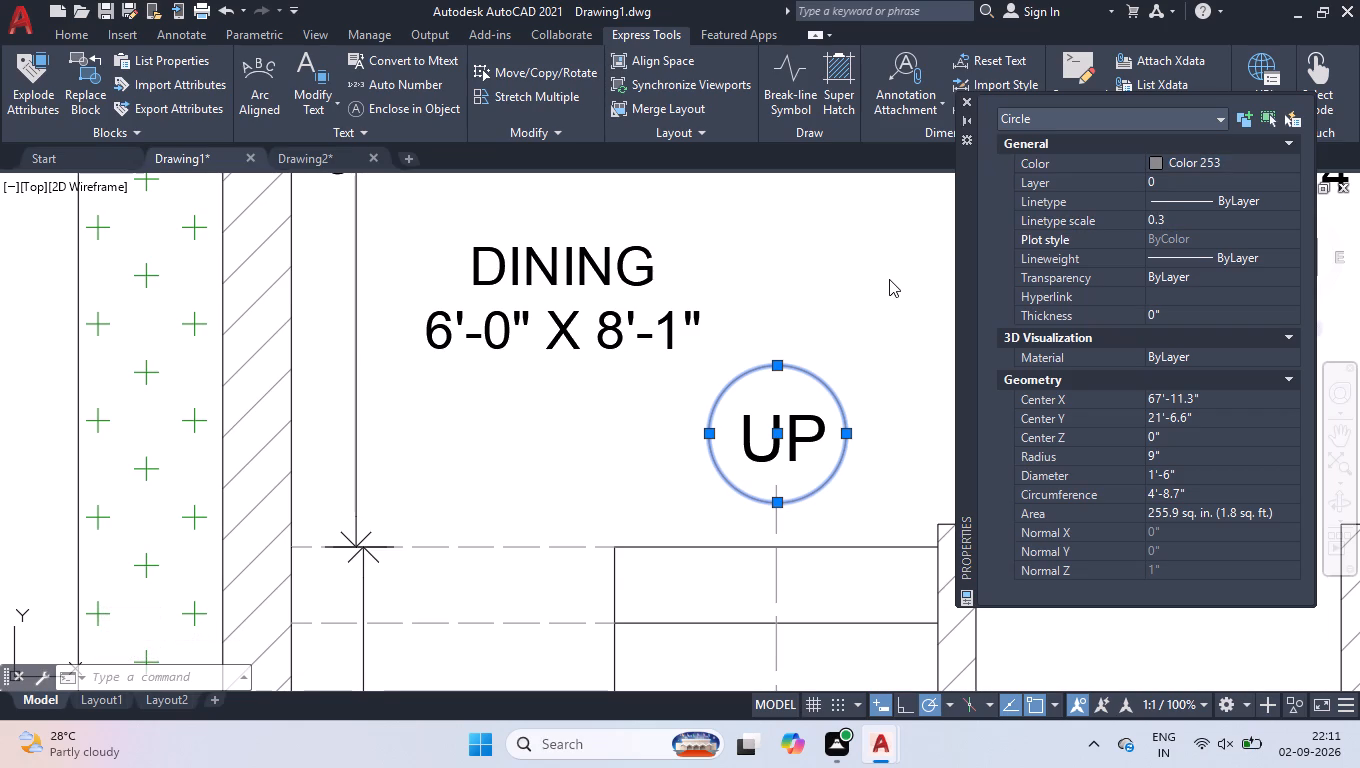
left_click(966, 101)
right_click(898, 334)
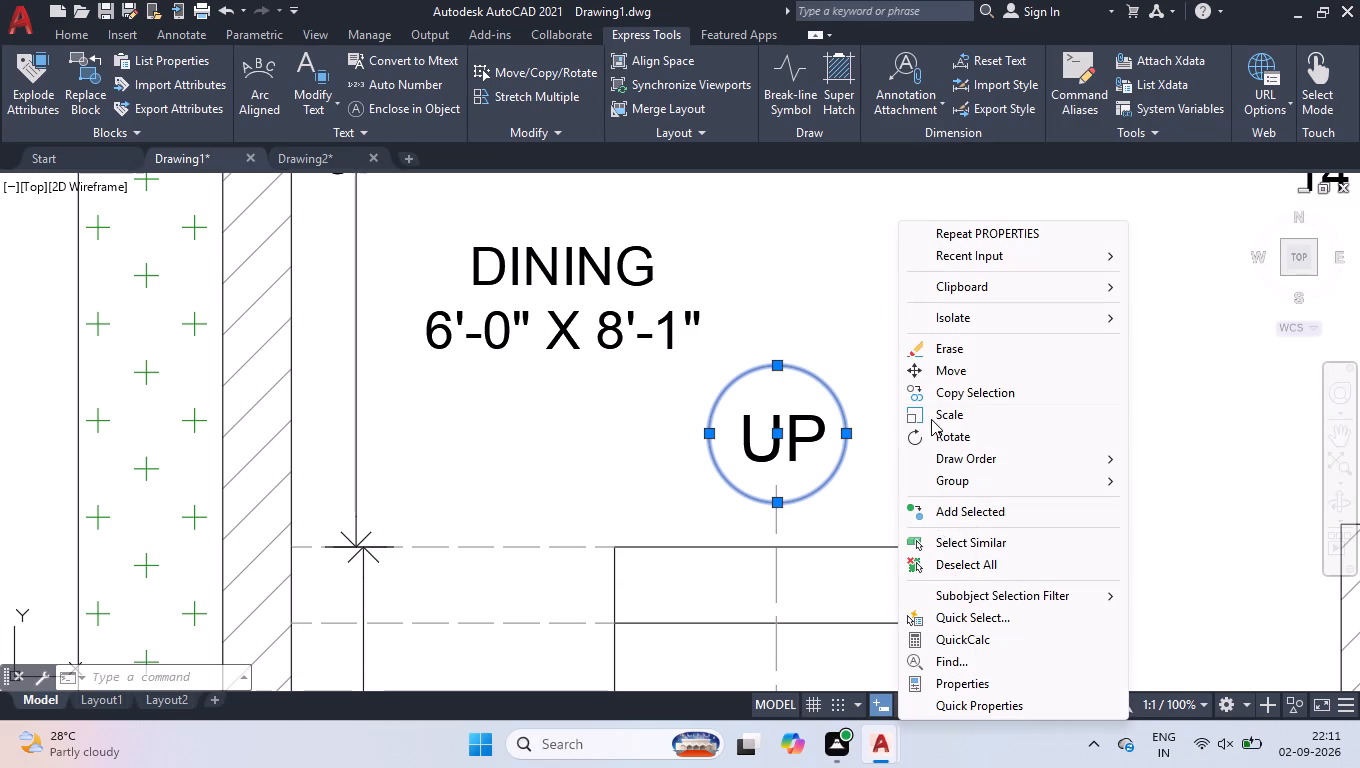
left_click(955, 567)
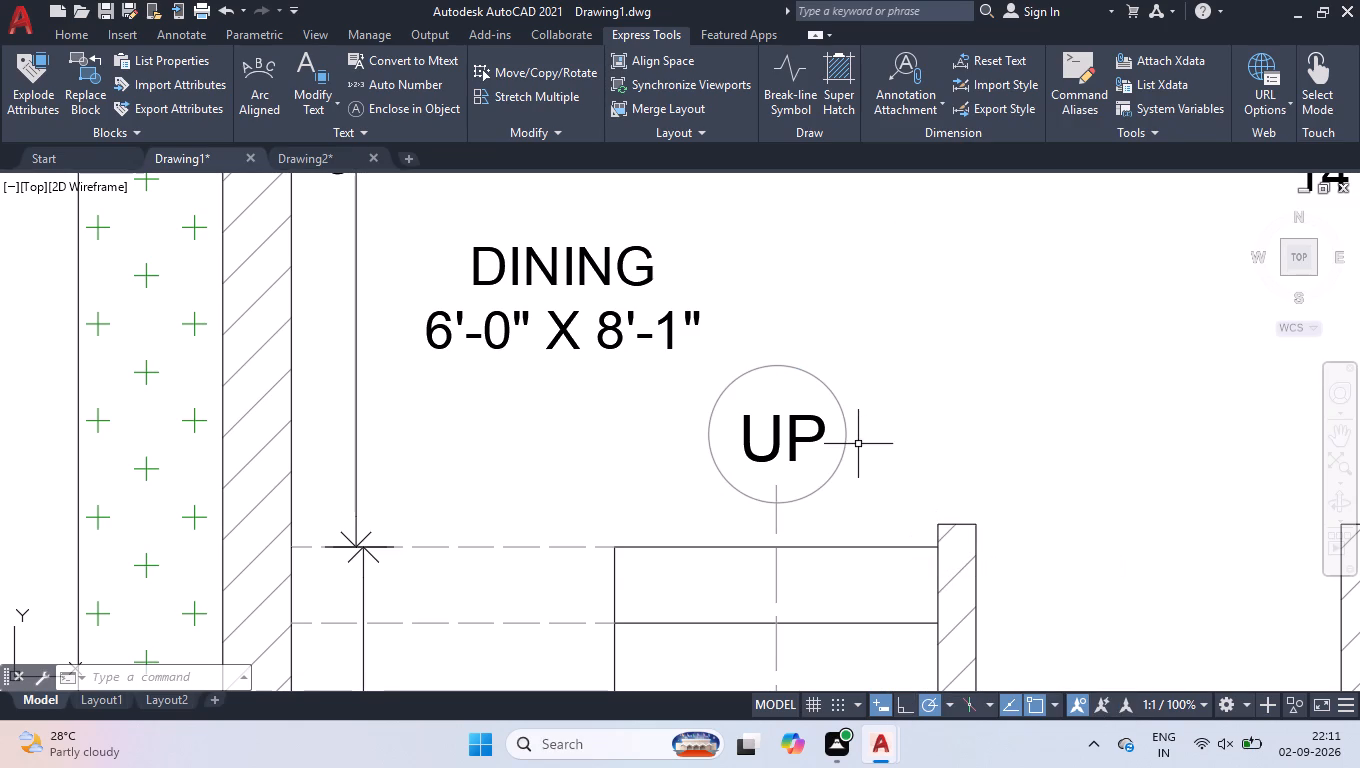
Give the circle around "UP" the dashed ACAD_ISO02 linetype and clear the selection.
left_click(844, 431)
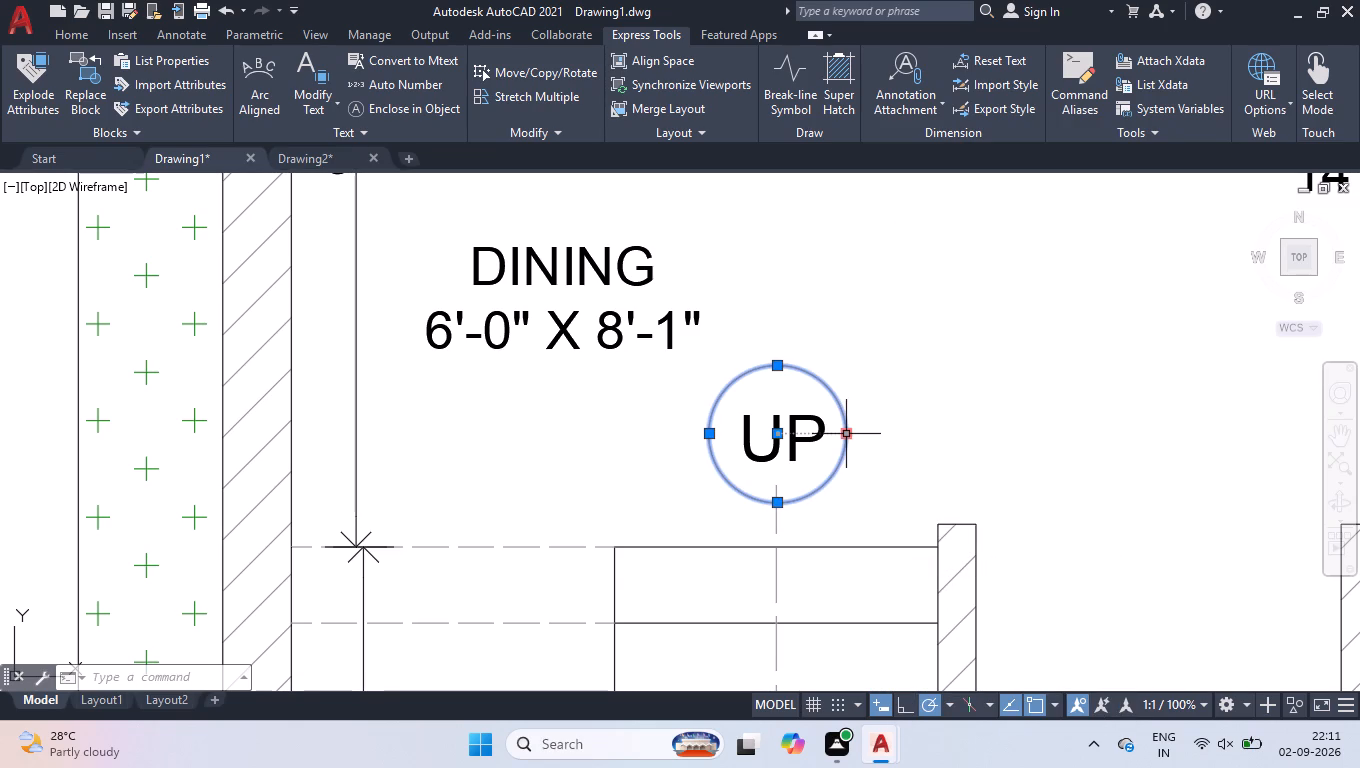
key("ctrl+1")
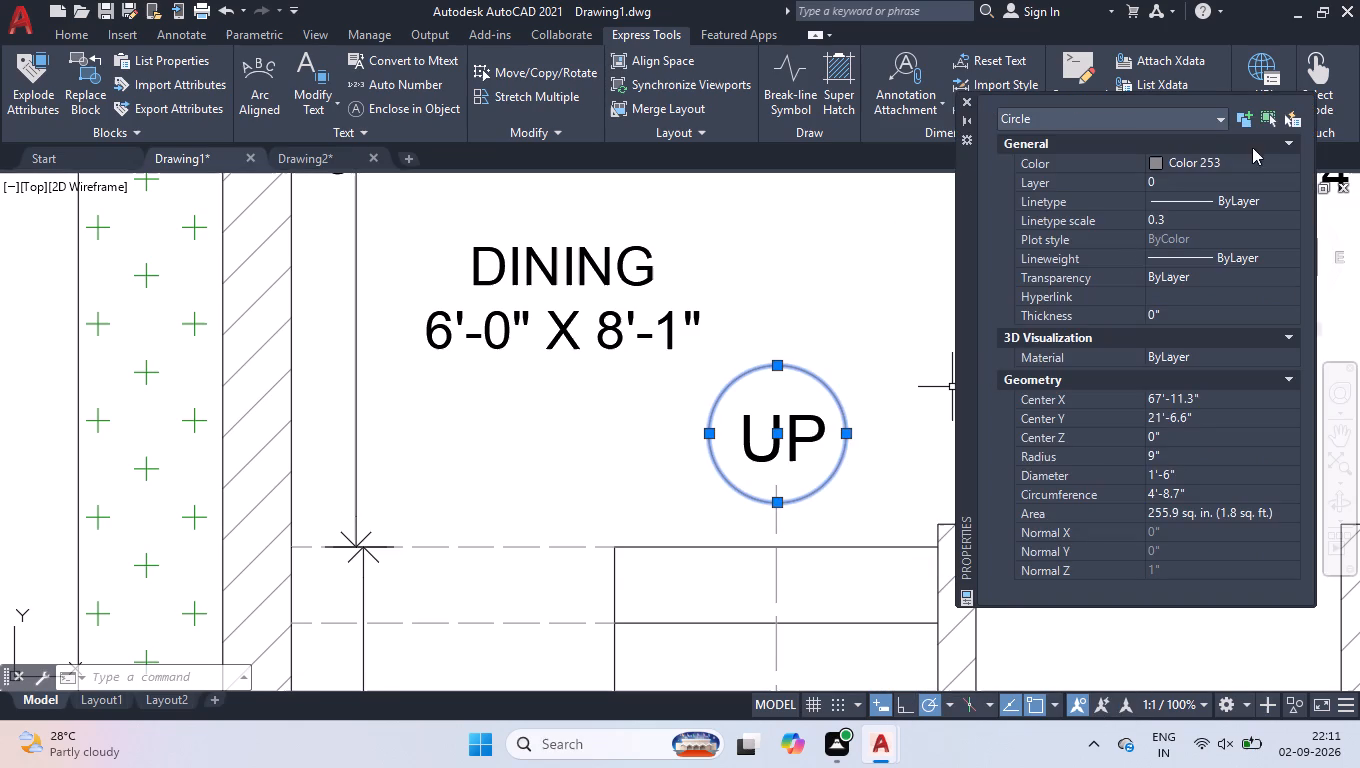
double_click(1239, 201)
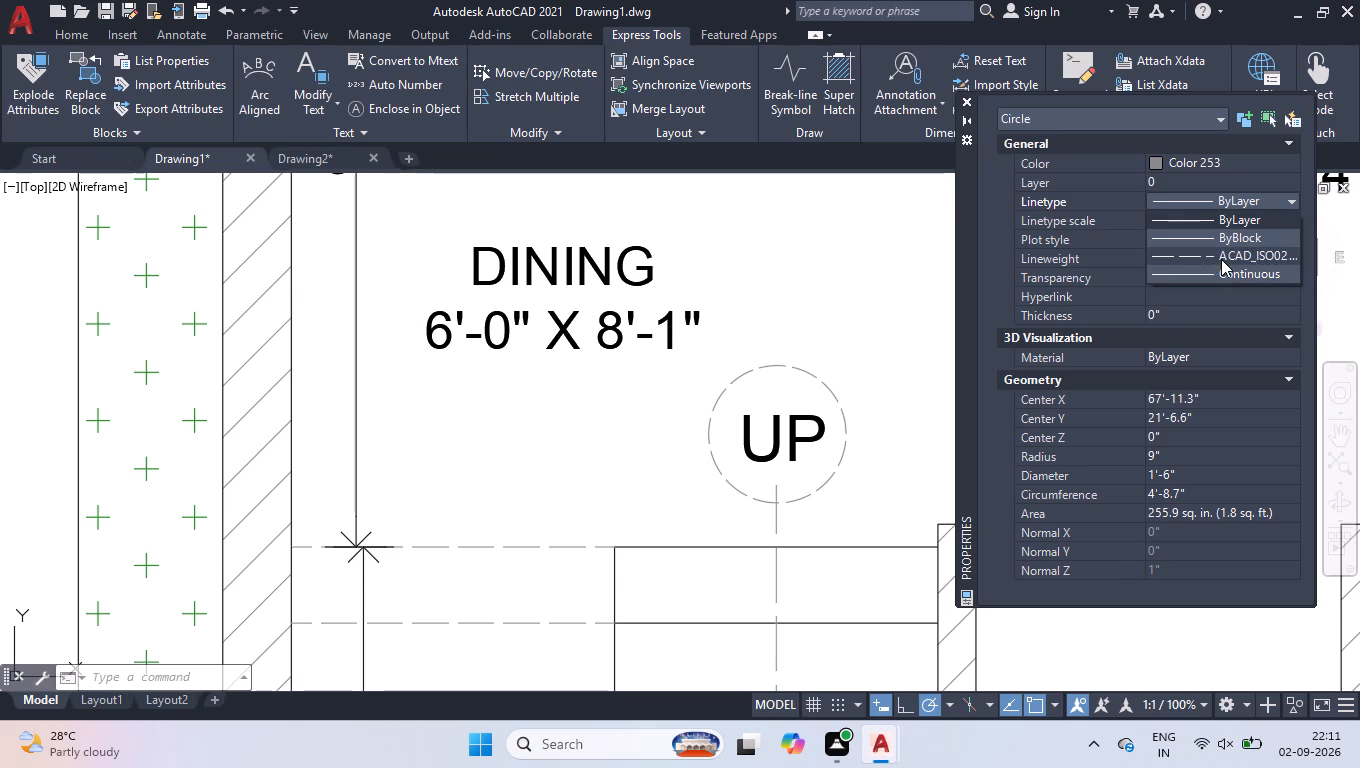
left_click(1223, 258)
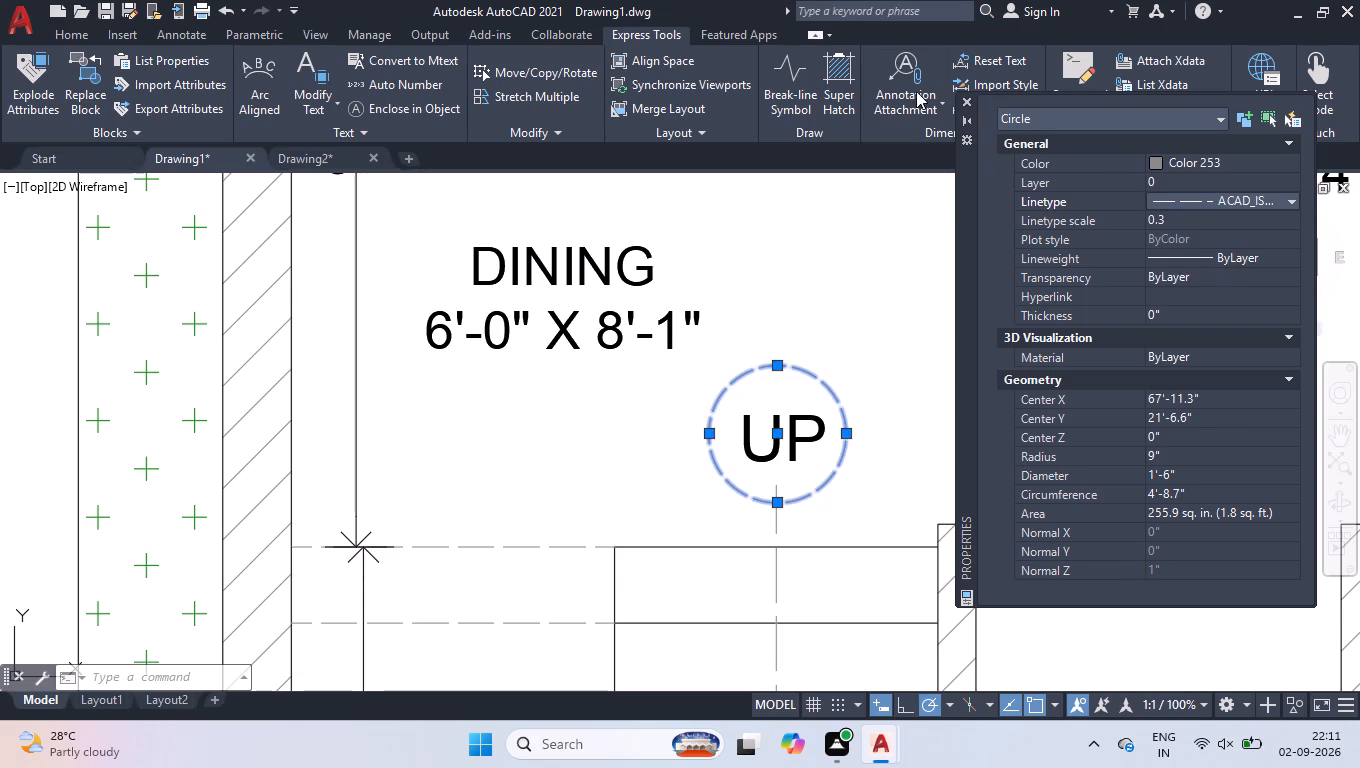
left_click(961, 98)
right_click(888, 272)
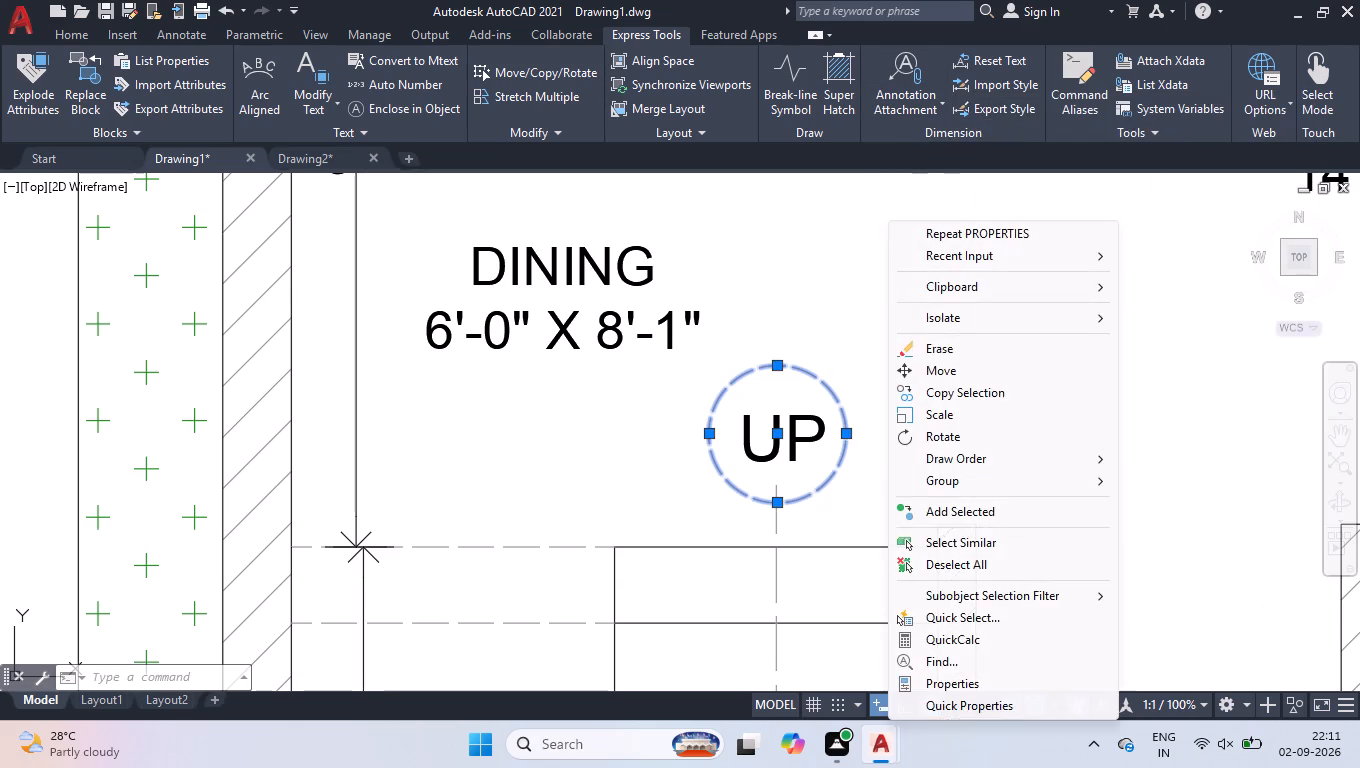
left_click(876, 224)
left_click(885, 264)
right_click(885, 258)
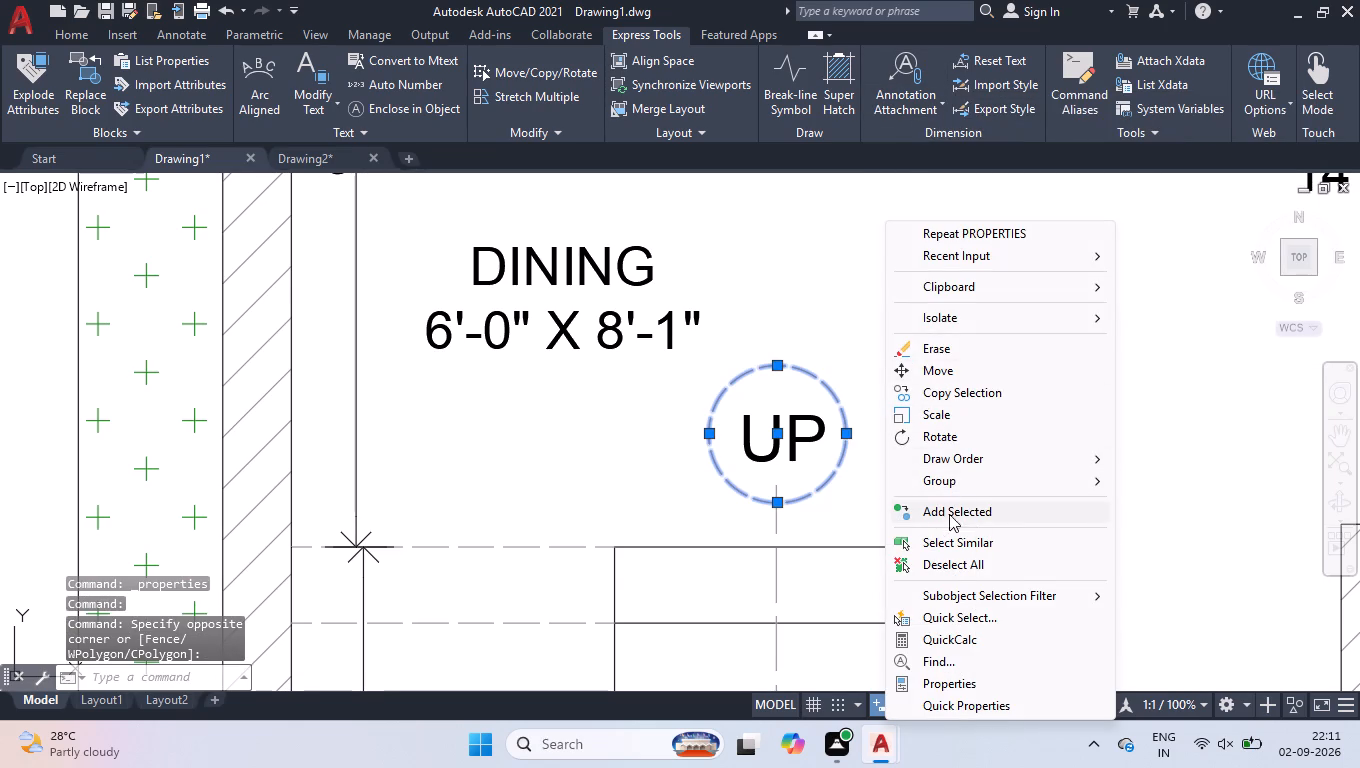
left_click(950, 565)
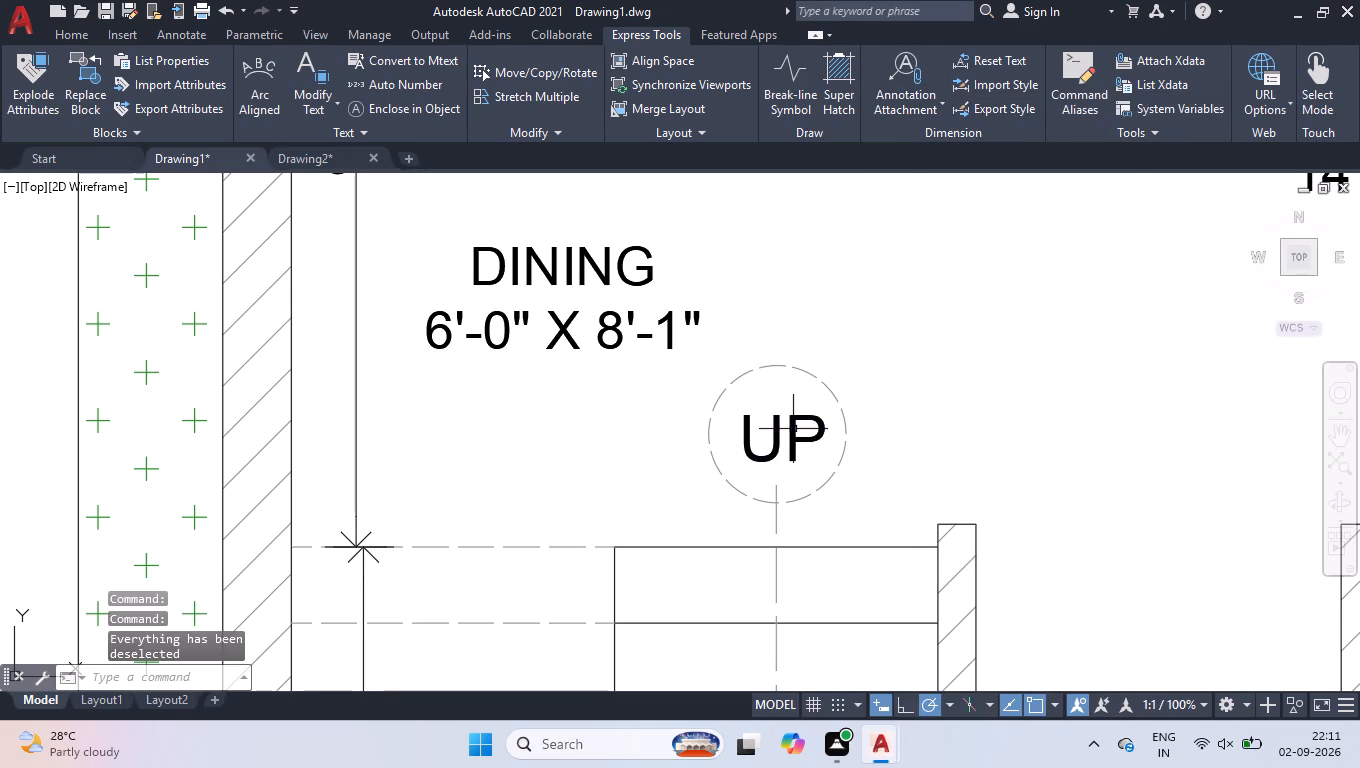
Set the "UP" text's colour to Color 253 and clear the selection.
left_click(793, 429)
left_click(769, 445)
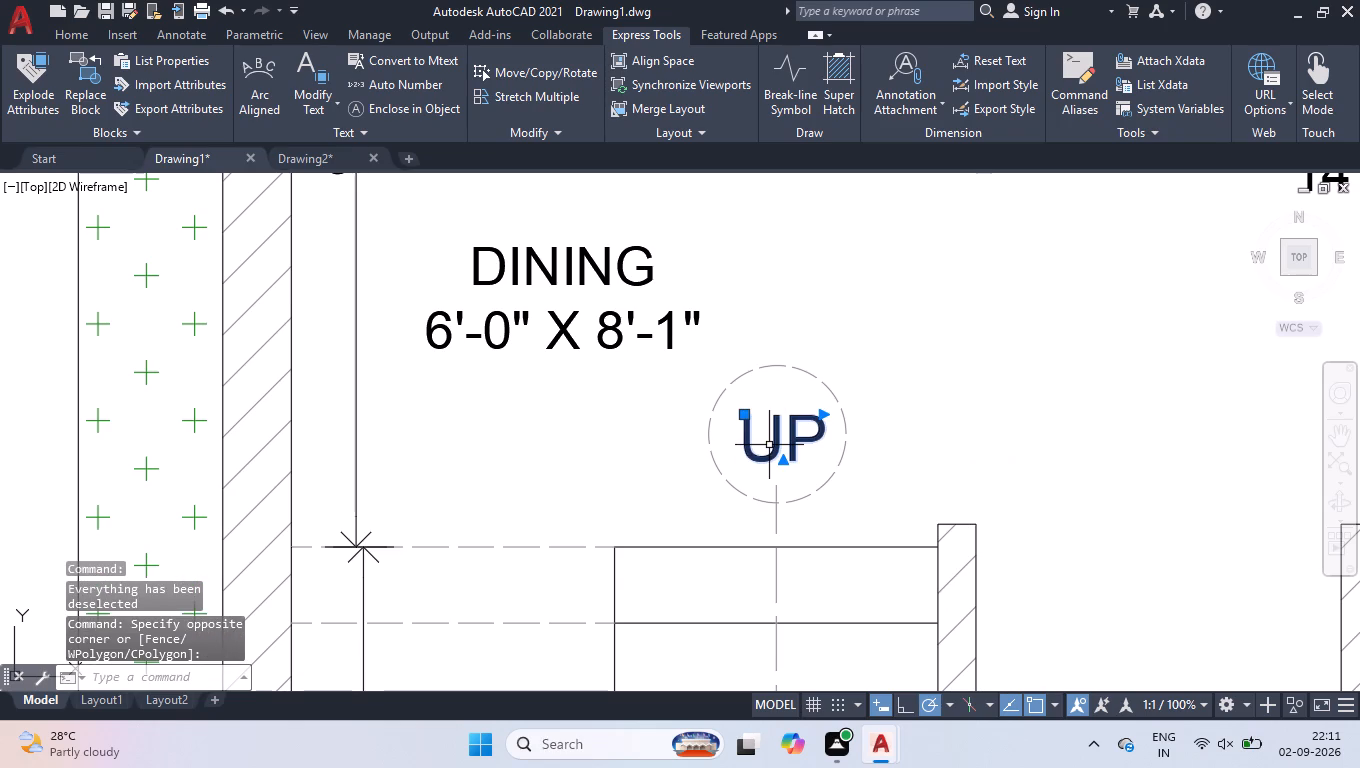
key("ctrl+1")
double_click(1280, 168)
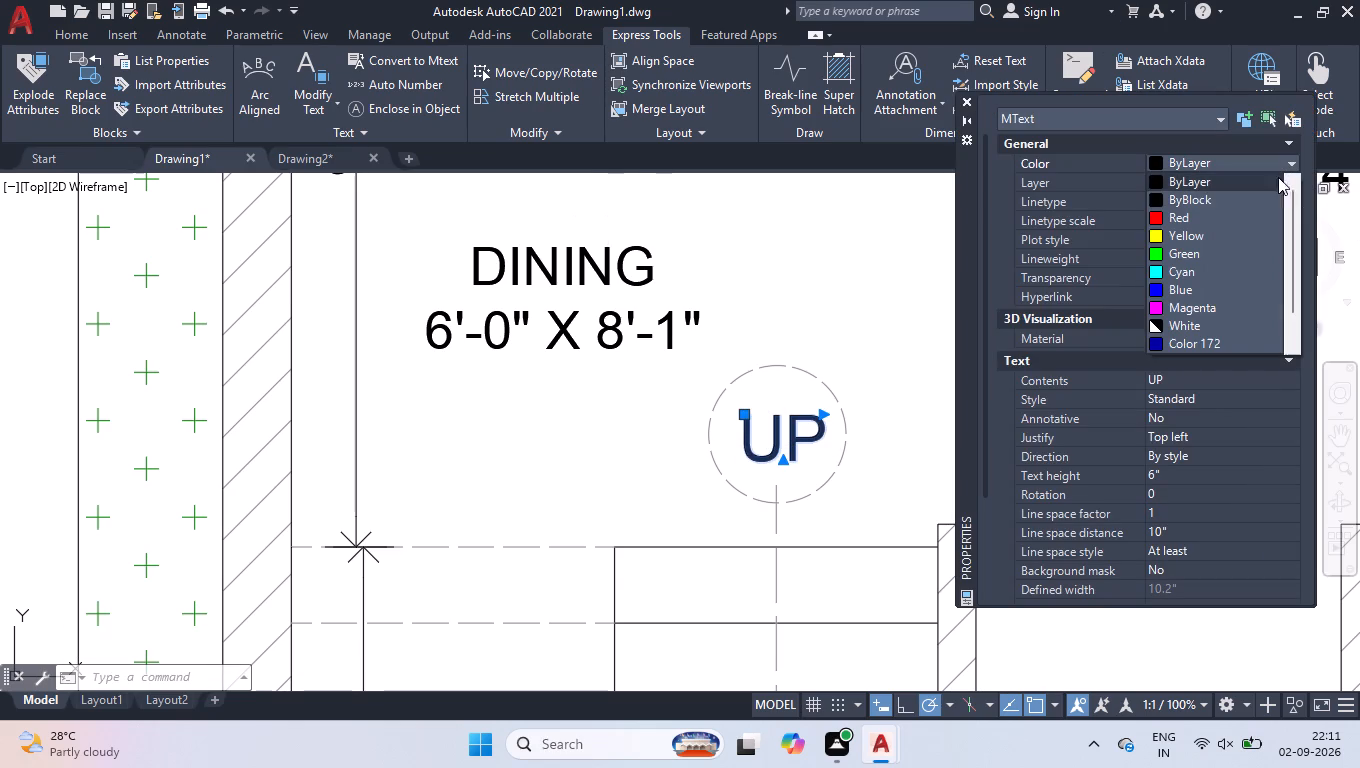
scroll(1222, 300, "down", 3)
left_click(1196, 320)
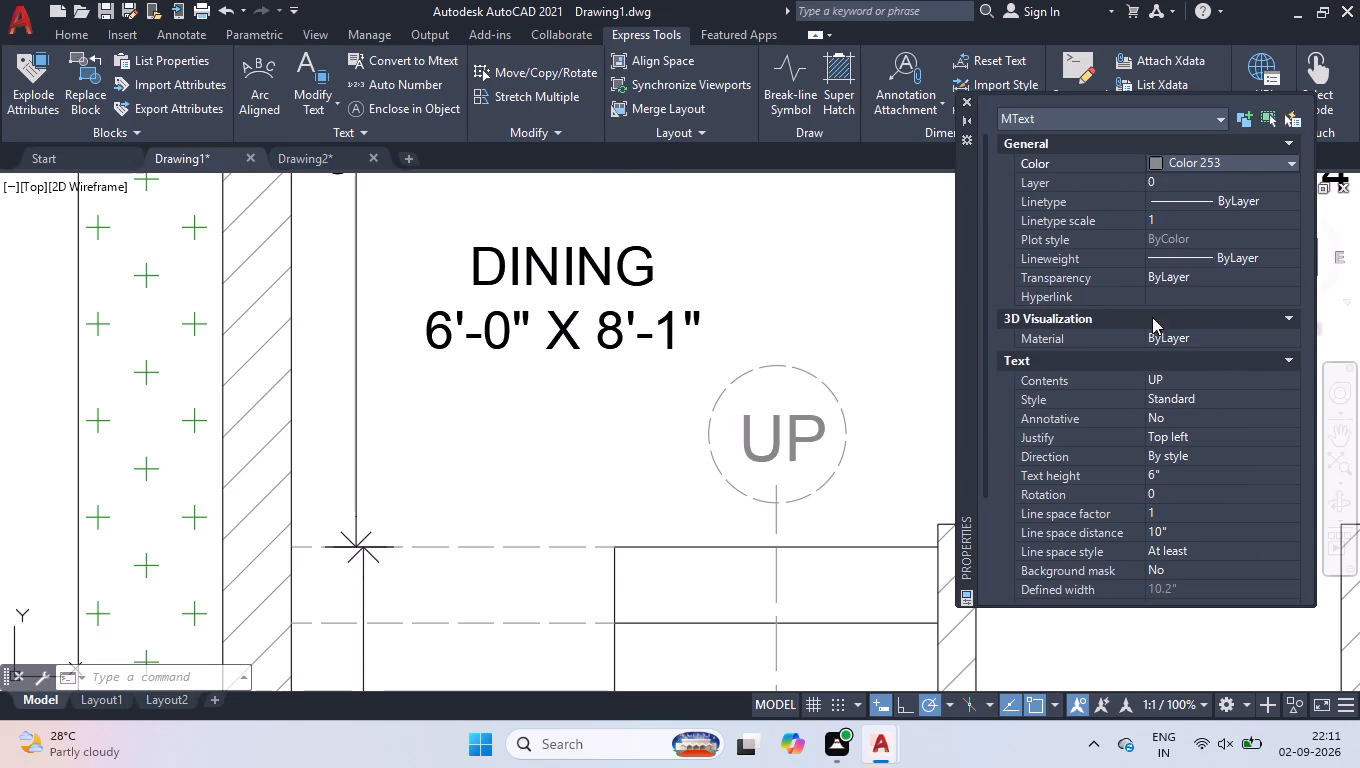
left_click(909, 266)
left_click(909, 265)
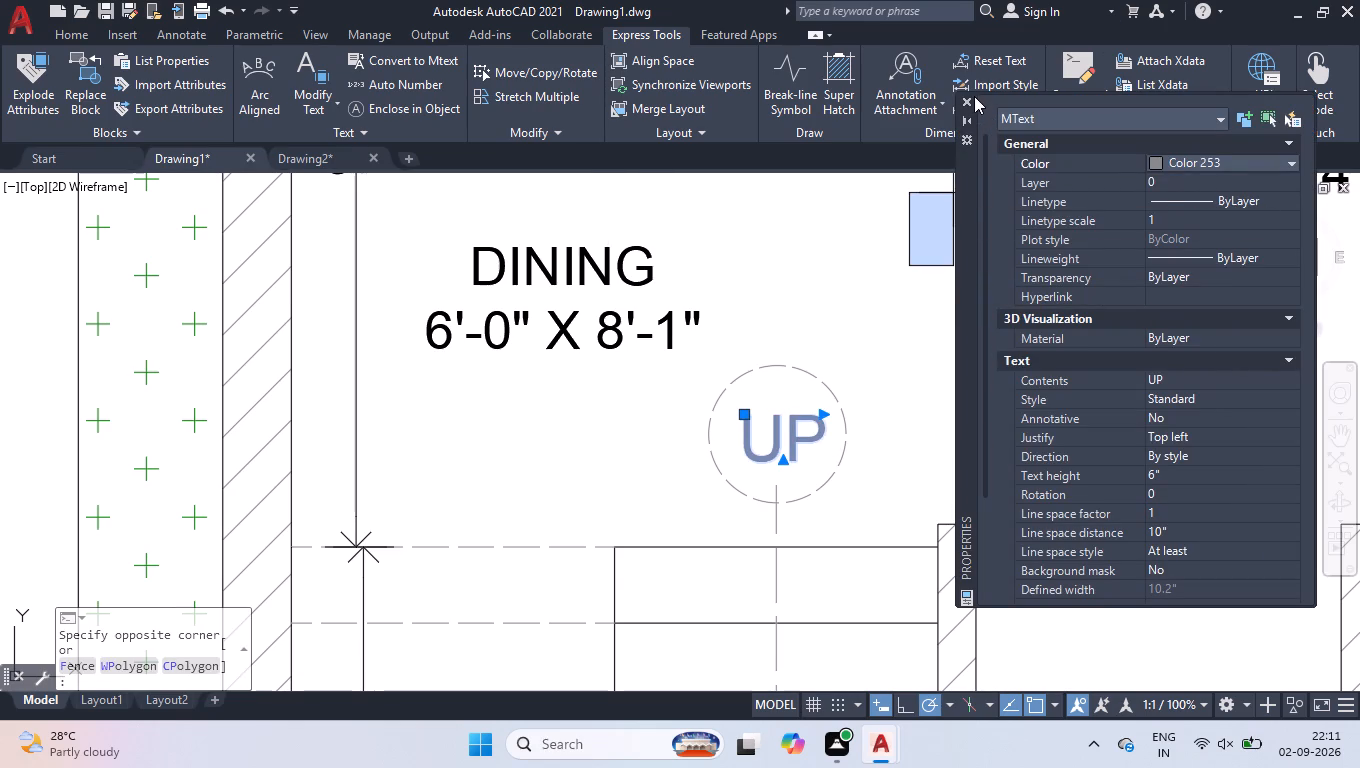
left_click(970, 98)
left_click(930, 234)
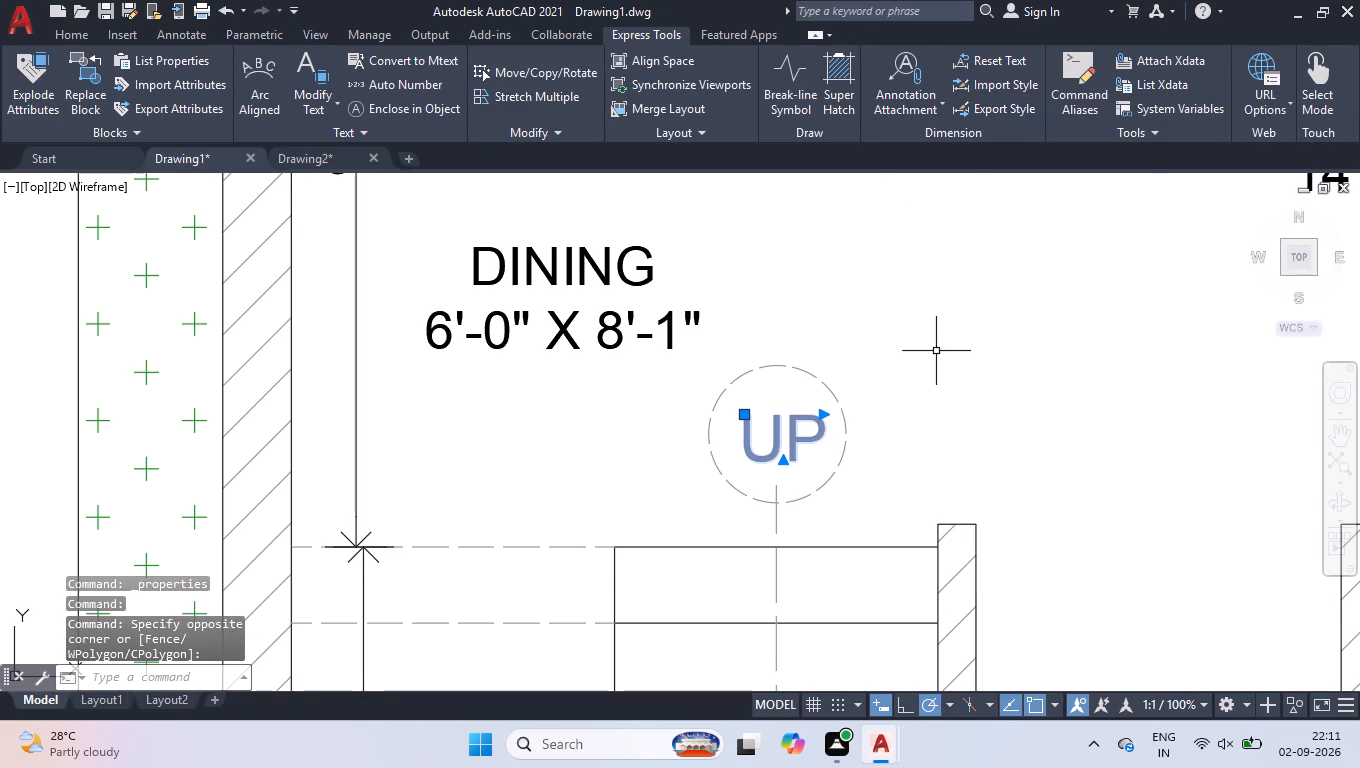
right_click(921, 341)
left_click(1026, 562)
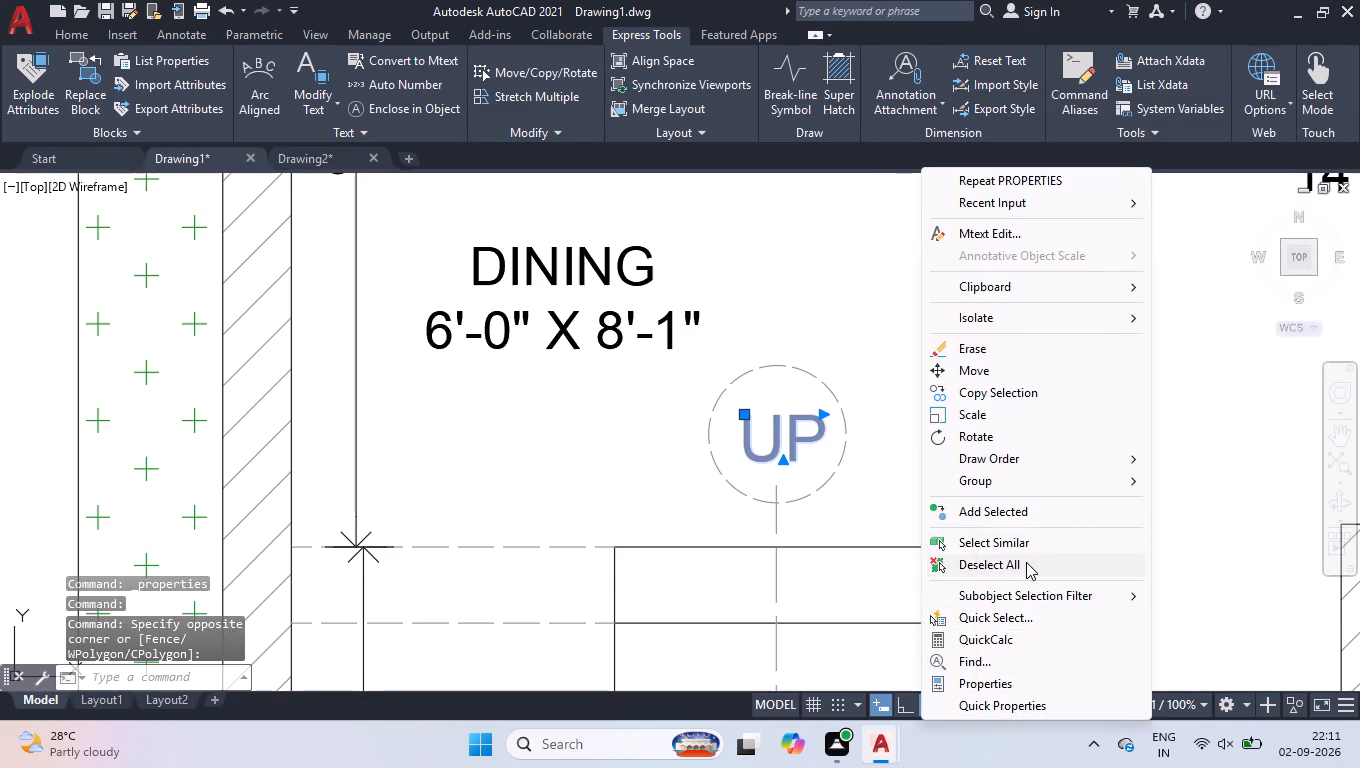
Insert two Door - Imperial blocks, one near the Bedroom-1 doorway and one beside the toilet doorway.
scroll(1024, 441, "down", 2)
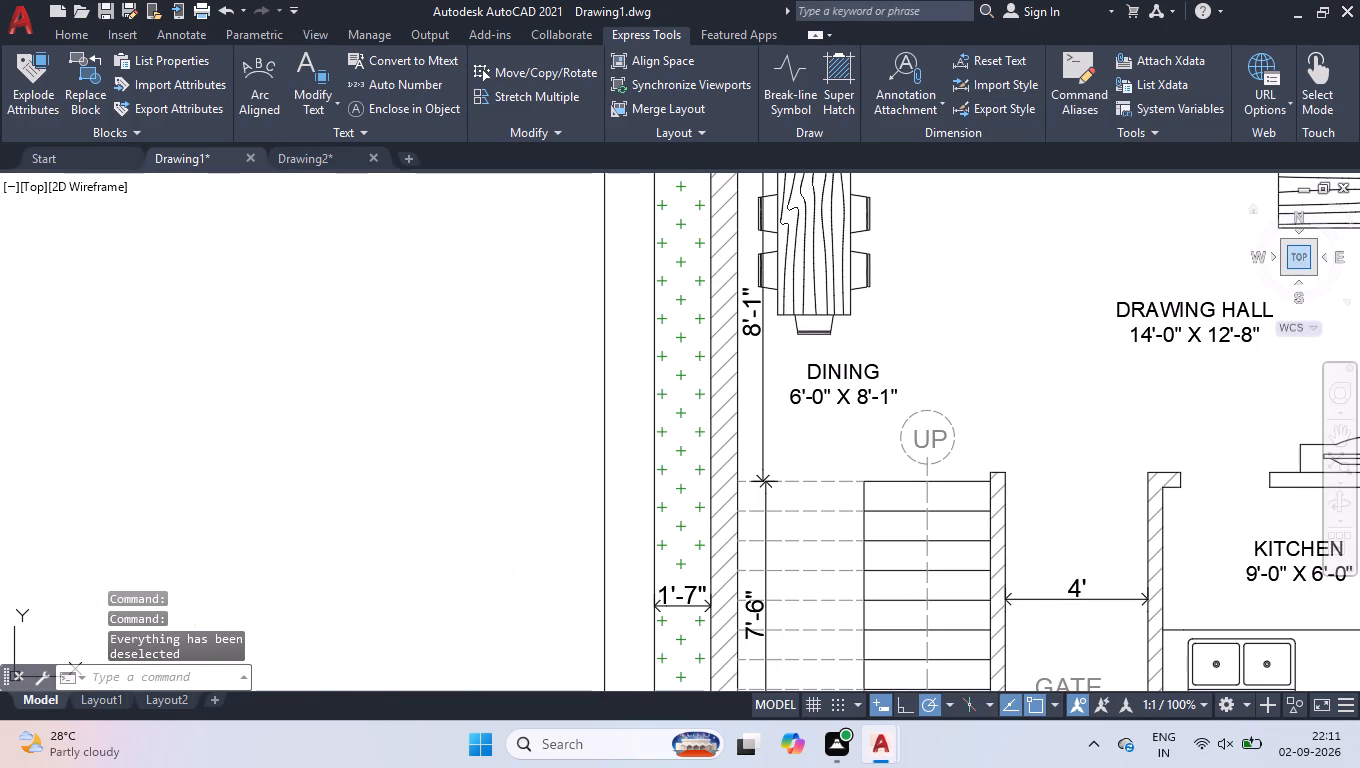
left_click(1299, 253)
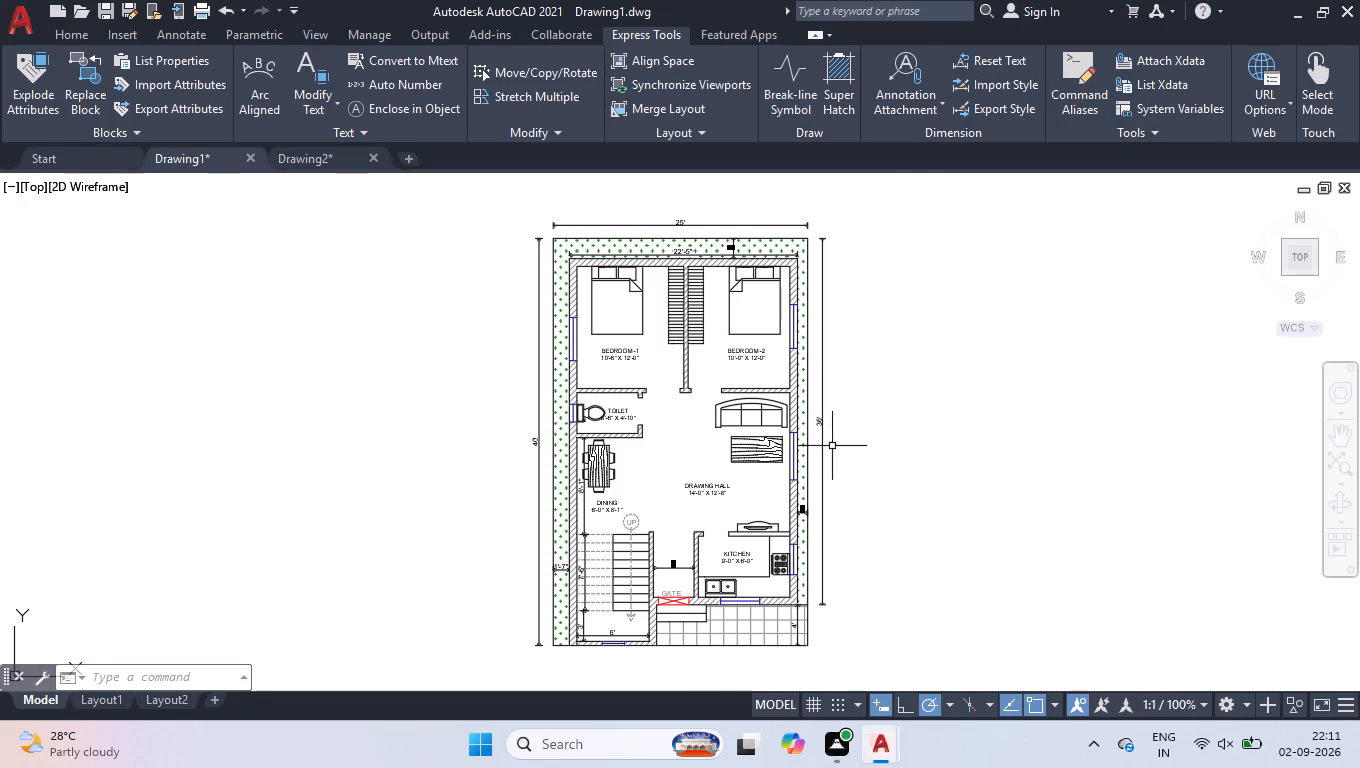
scroll(657, 362, "up", 3)
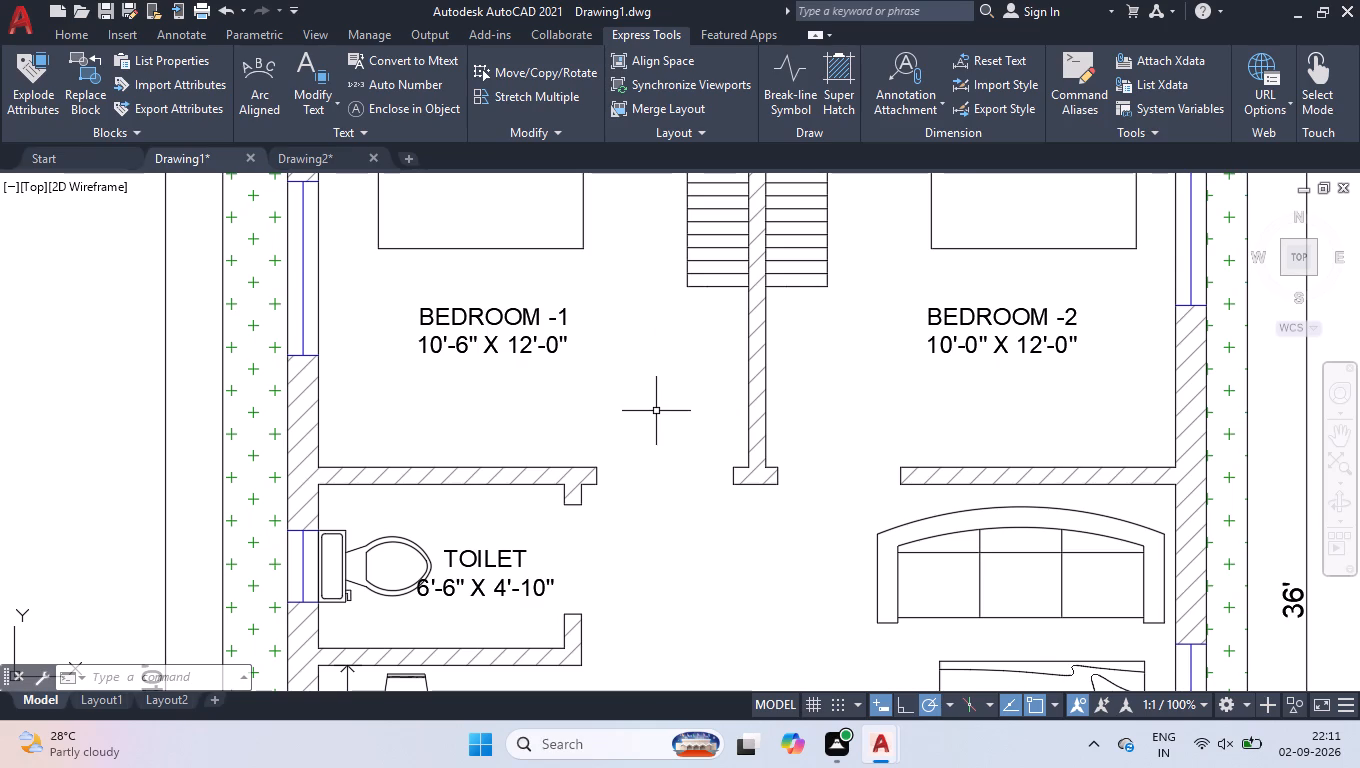
key("ctrl+3")
left_click(854, 174)
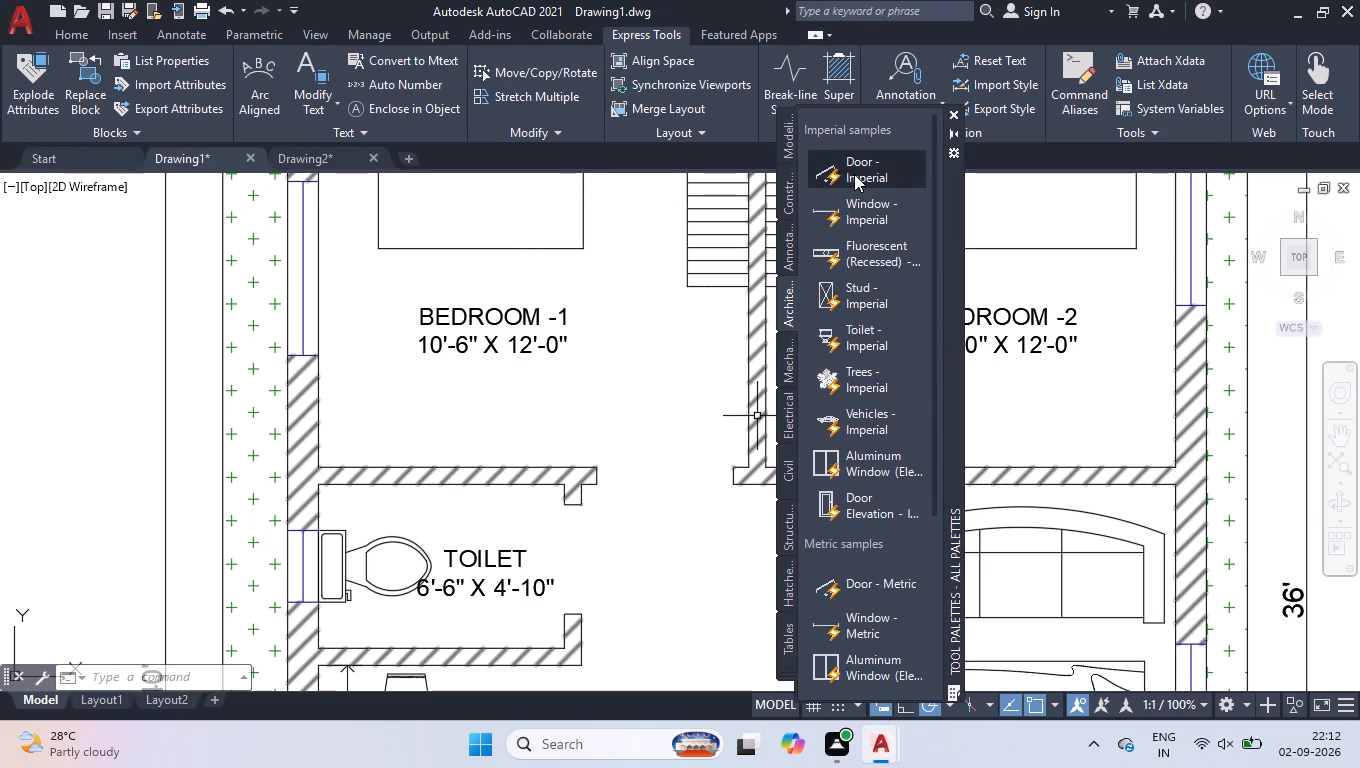
left_click(566, 414)
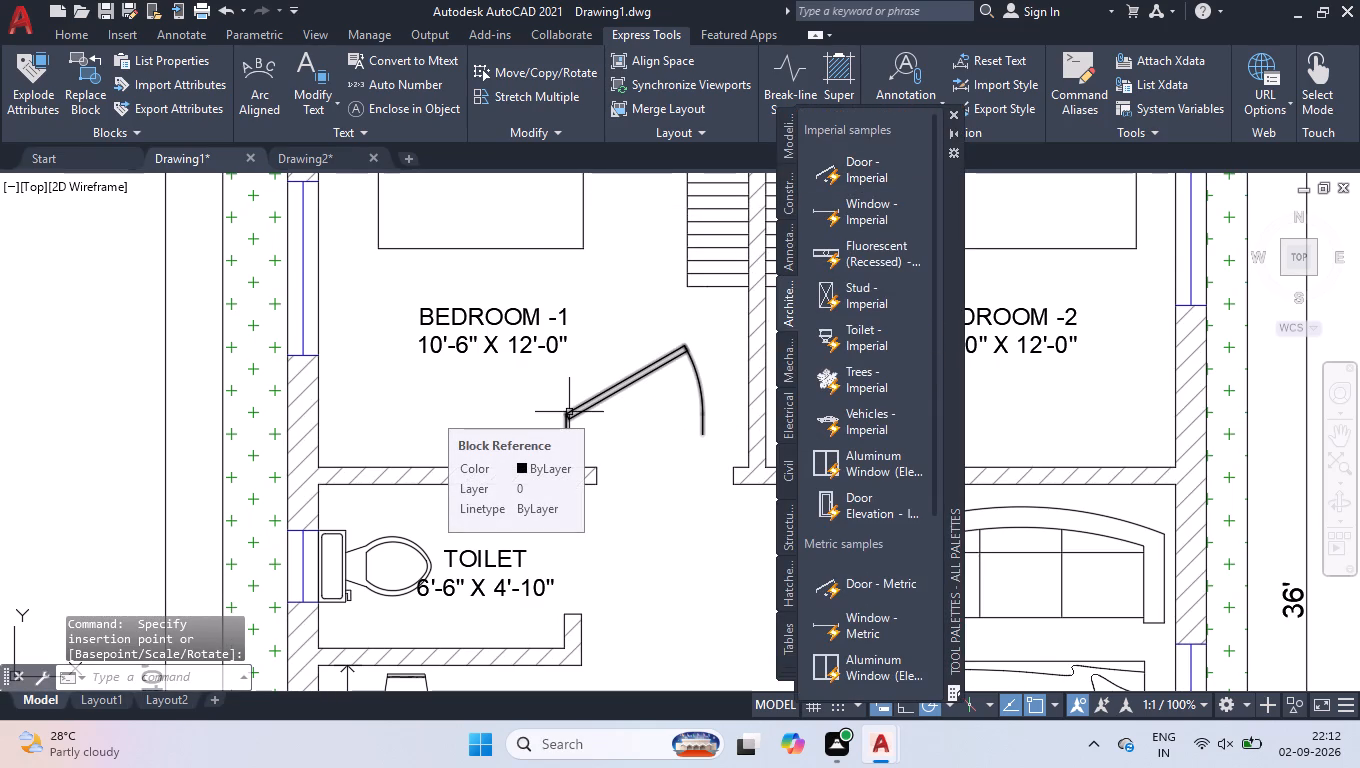
left_click(833, 170)
left_click(602, 611)
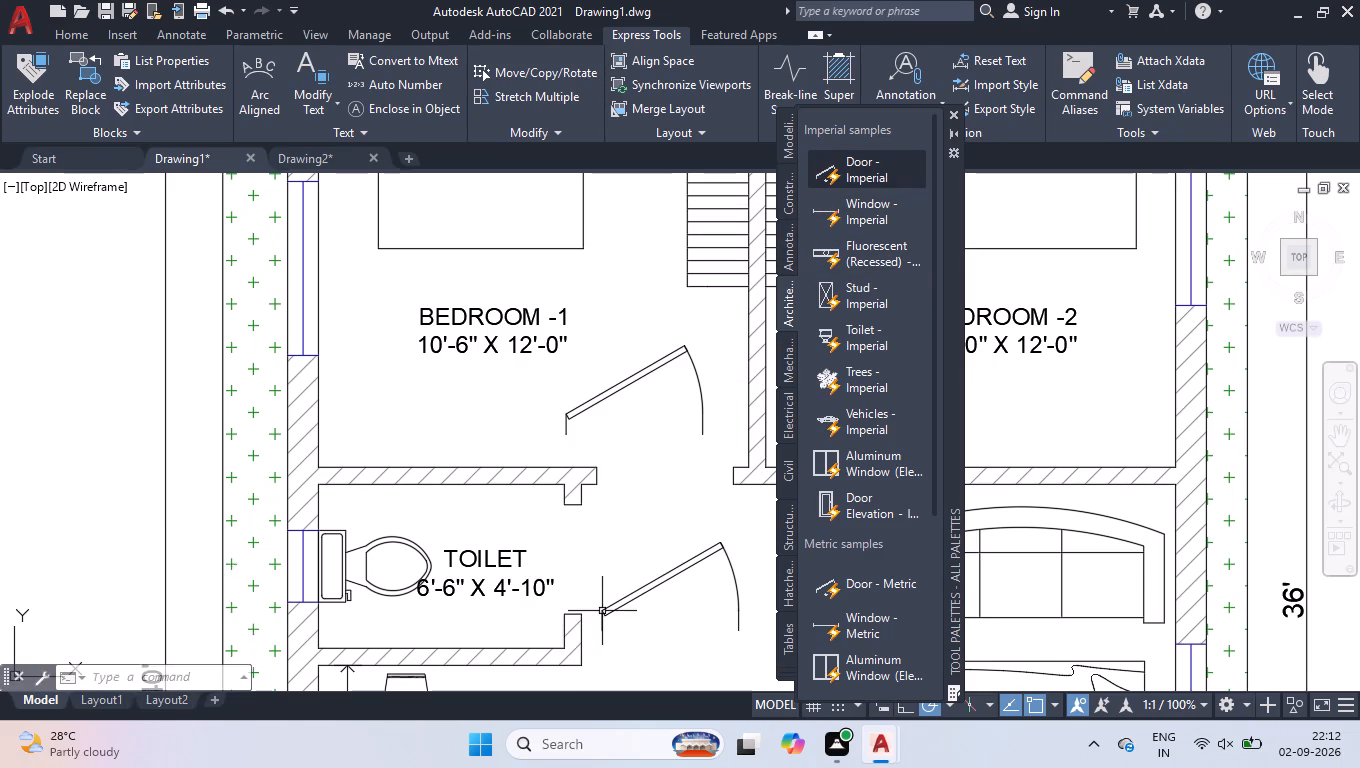
left_click(954, 114)
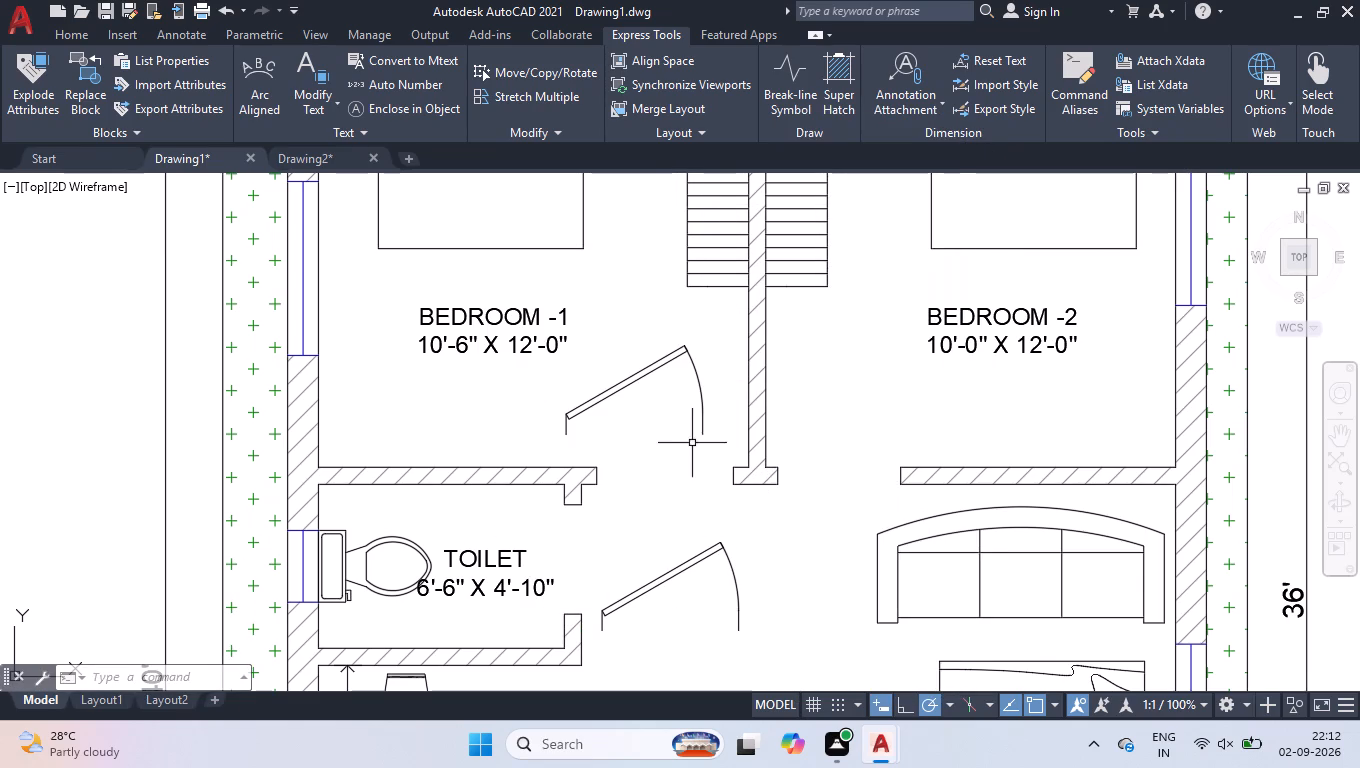
Set the door block near the Bedroom-1 doorway to Open 90º and flip the side it is hung on.
left_click(701, 407)
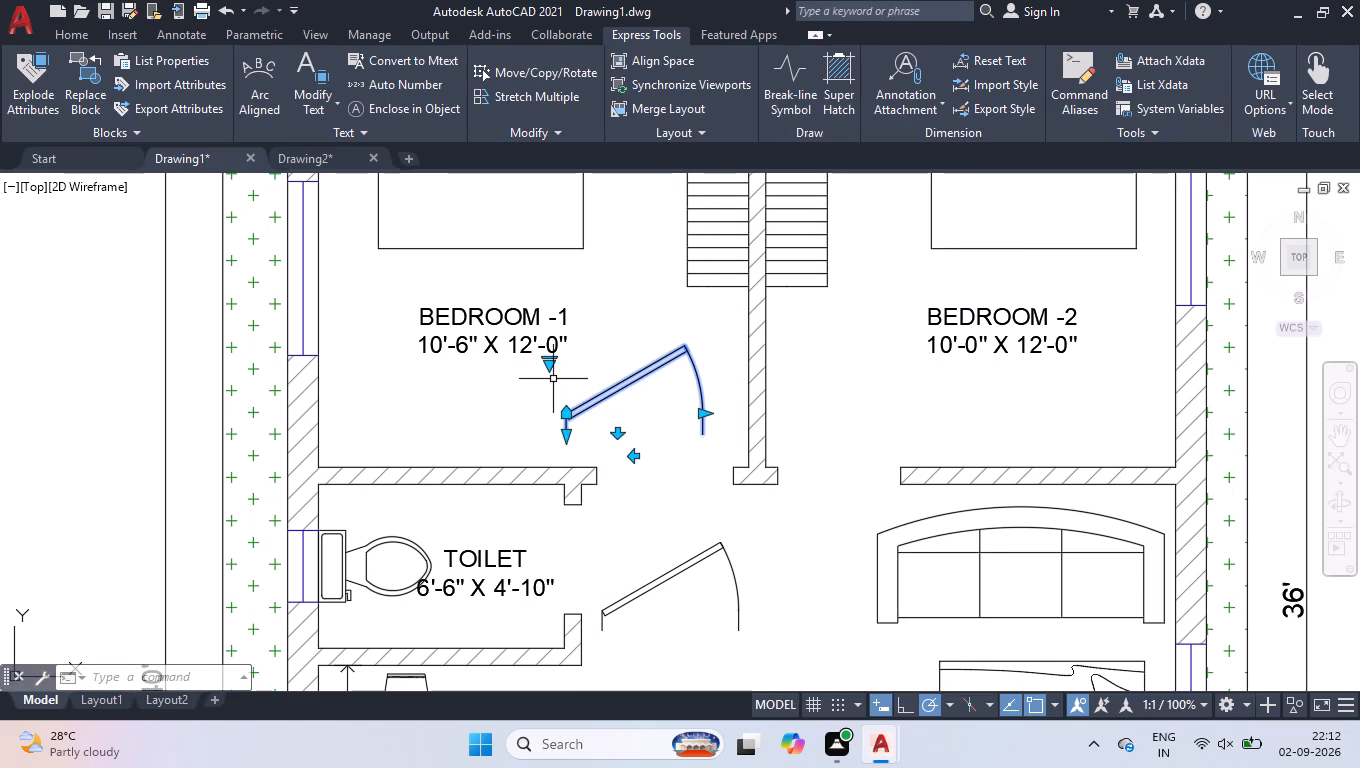
left_click(549, 367)
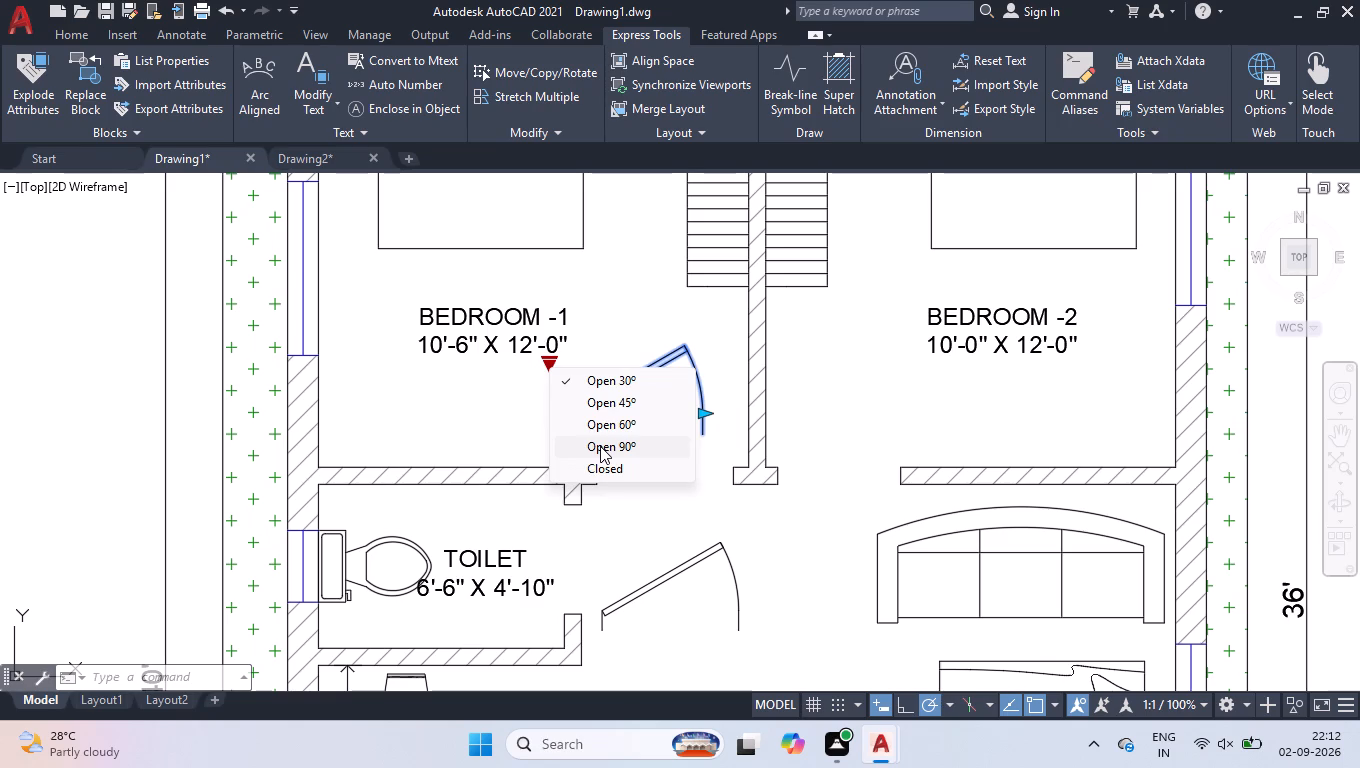
left_click(600, 446)
left_click(635, 455)
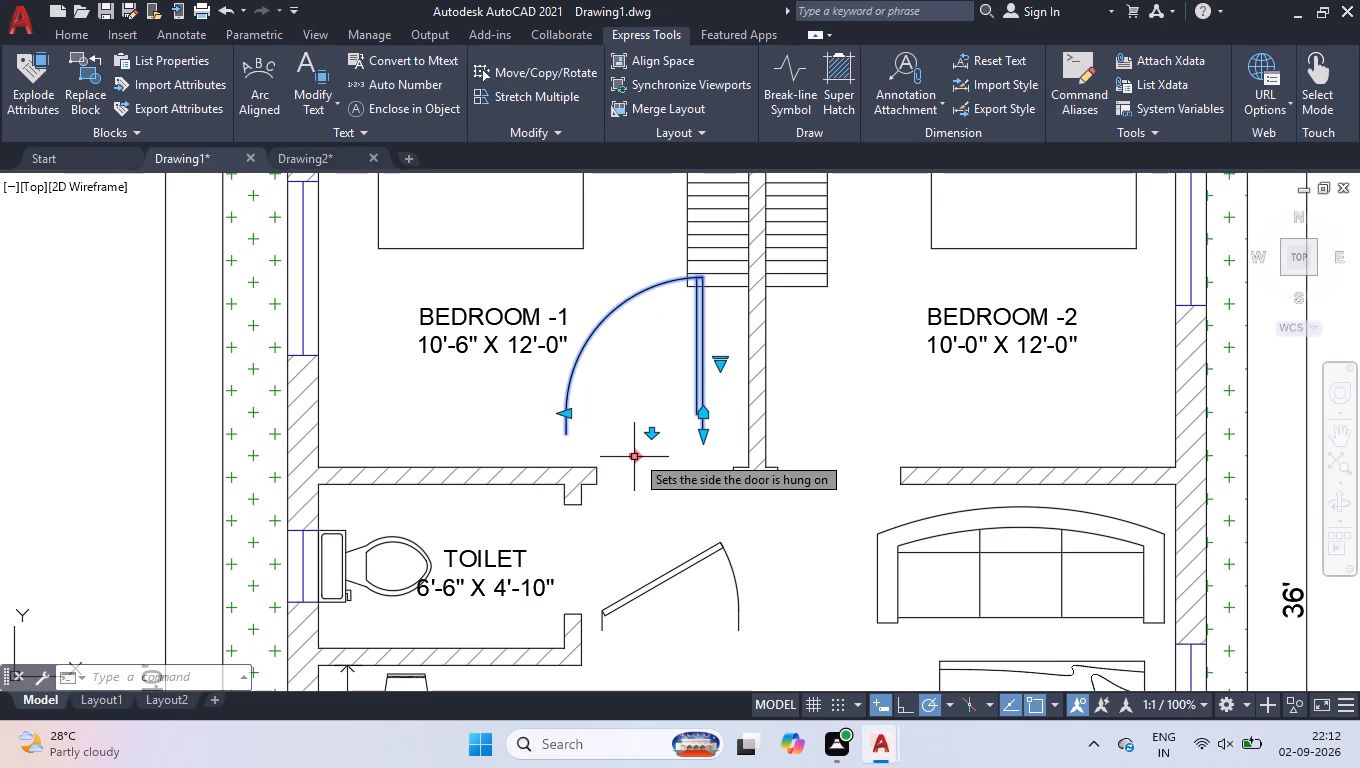
Move the Bedroom-1 door by its hinge-side bottom endpoint to the wall corner of the Bedroom-1 doorway.
type("MOV")
key("Return")
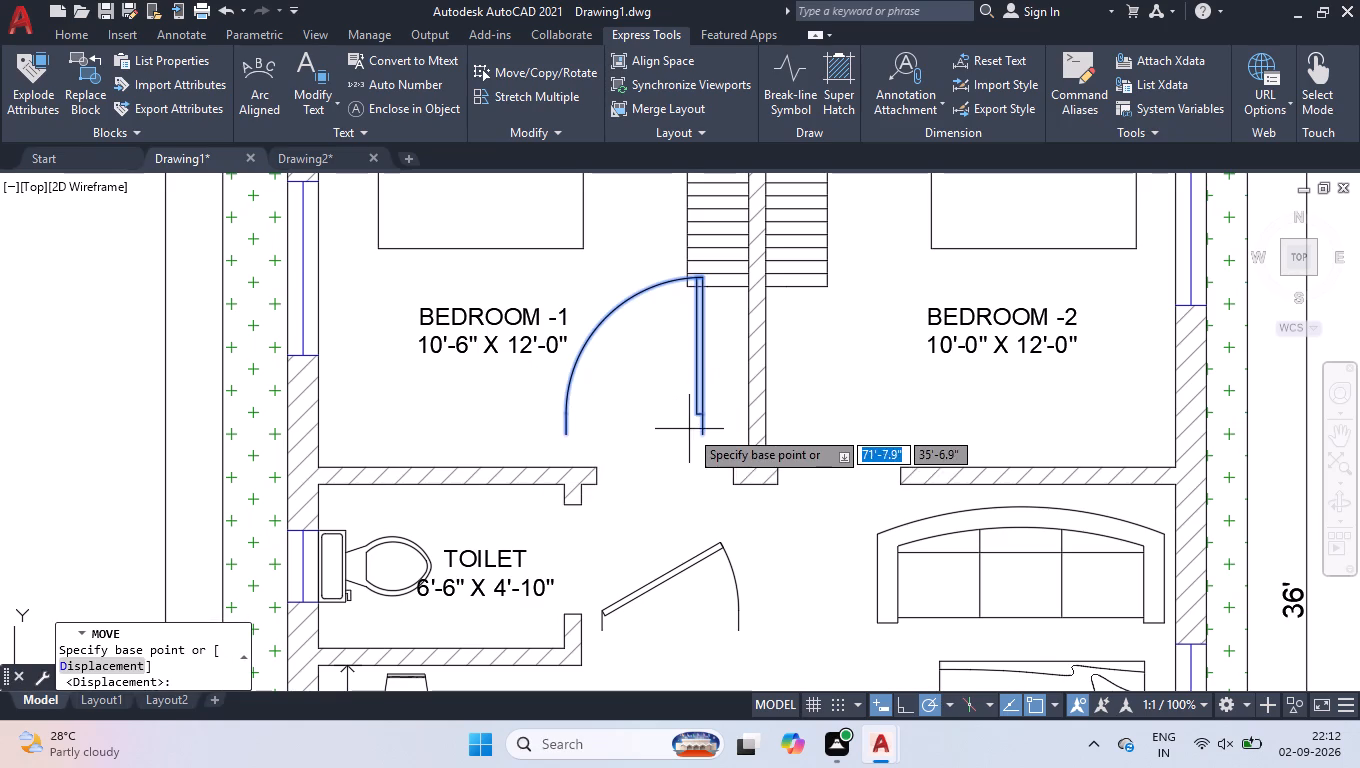
left_click(702, 438)
left_click(732, 490)
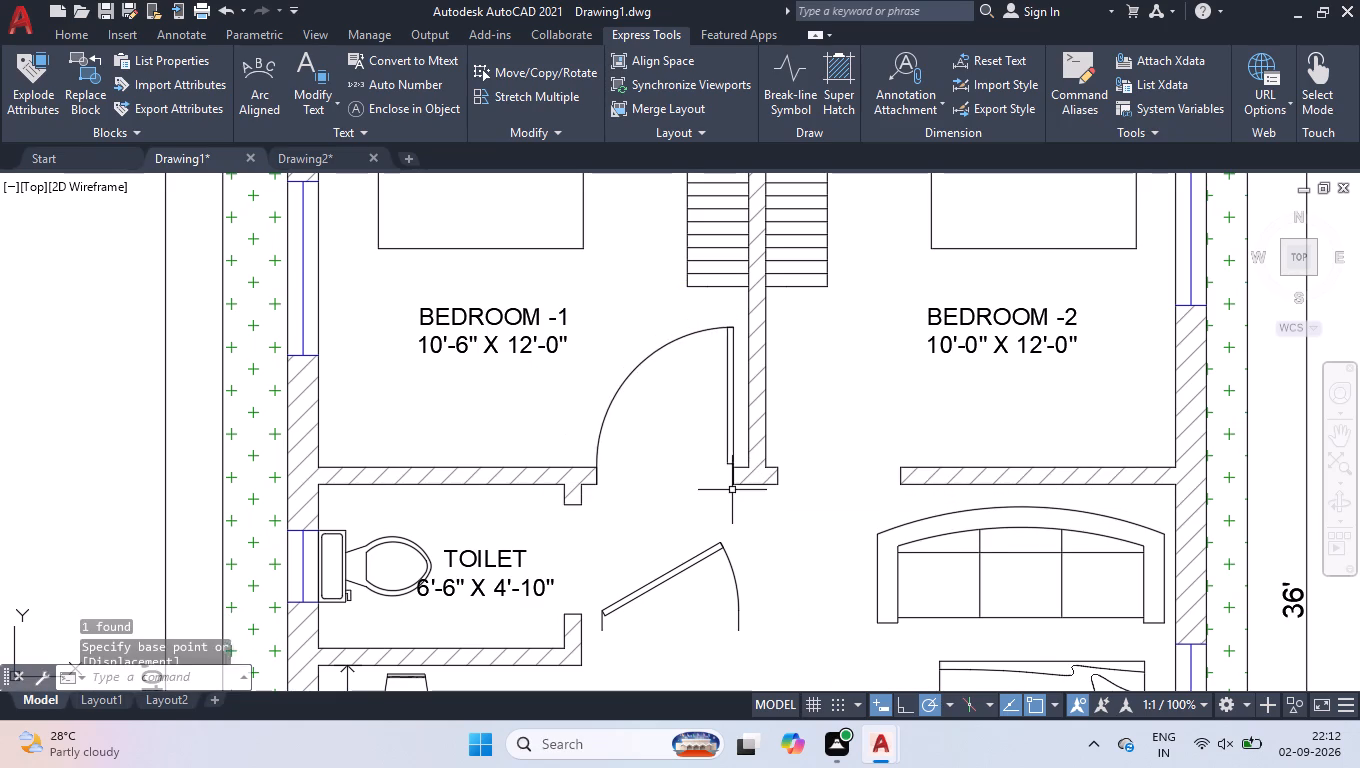
Mirror the Bedroom-1 door into the Bedroom-2 doorway about a vertical line through the middle of the dividing wall, with Ortho on, keeping the original.
left_click(730, 407)
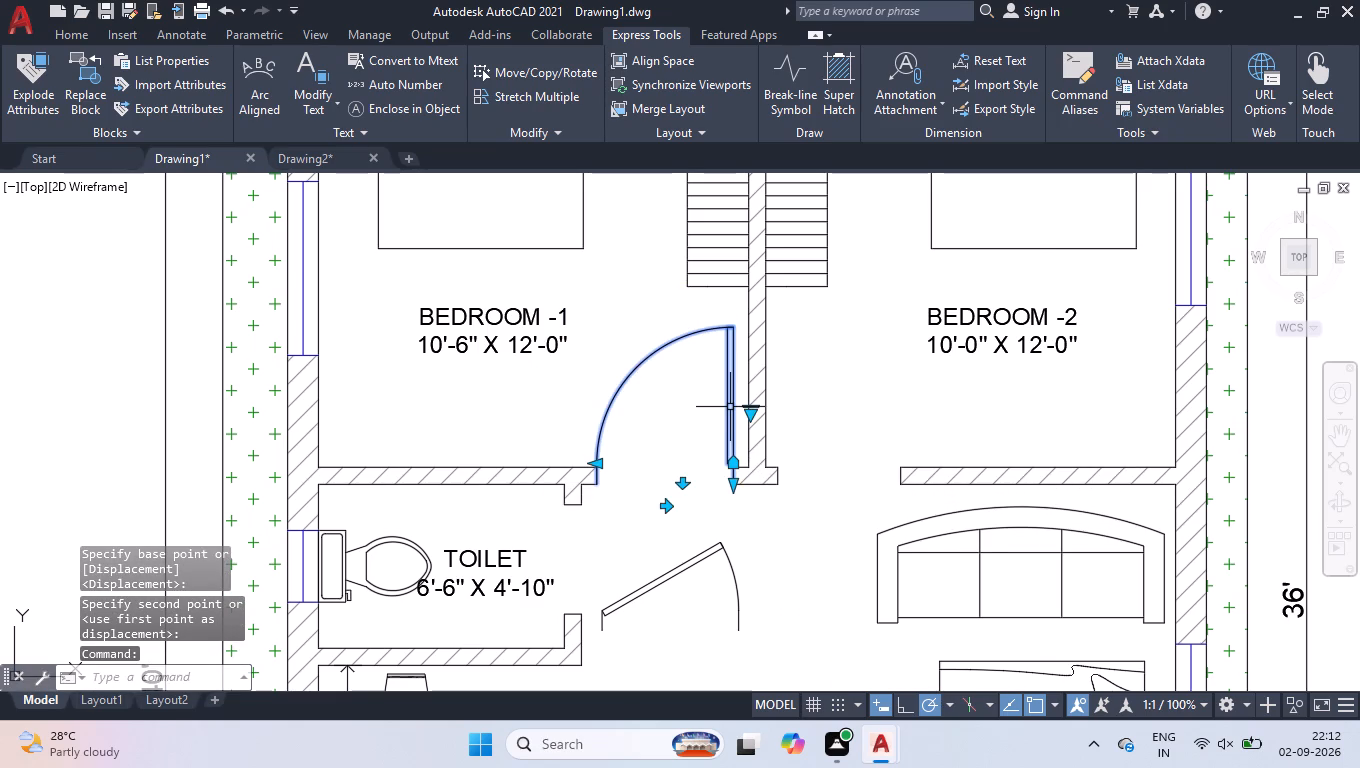
type("MI")
key("Return")
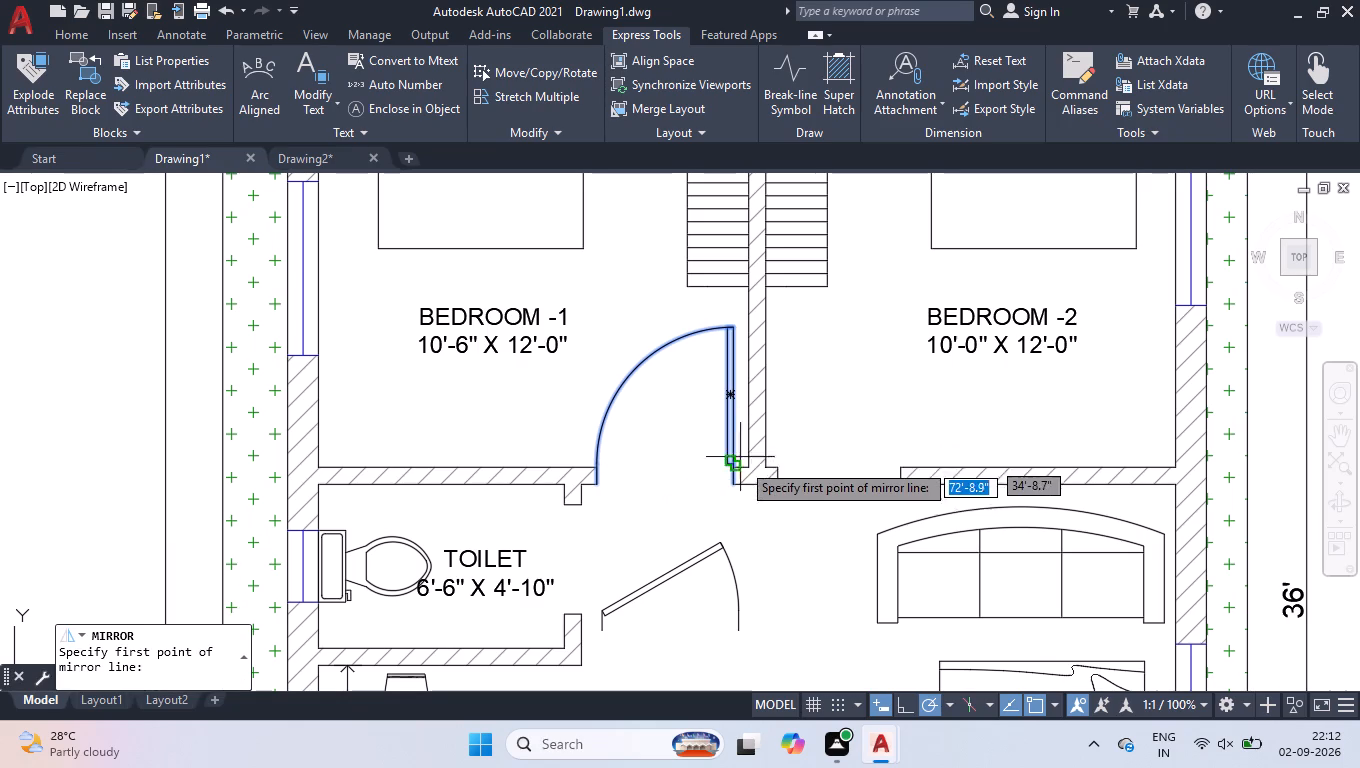
left_click(751, 484)
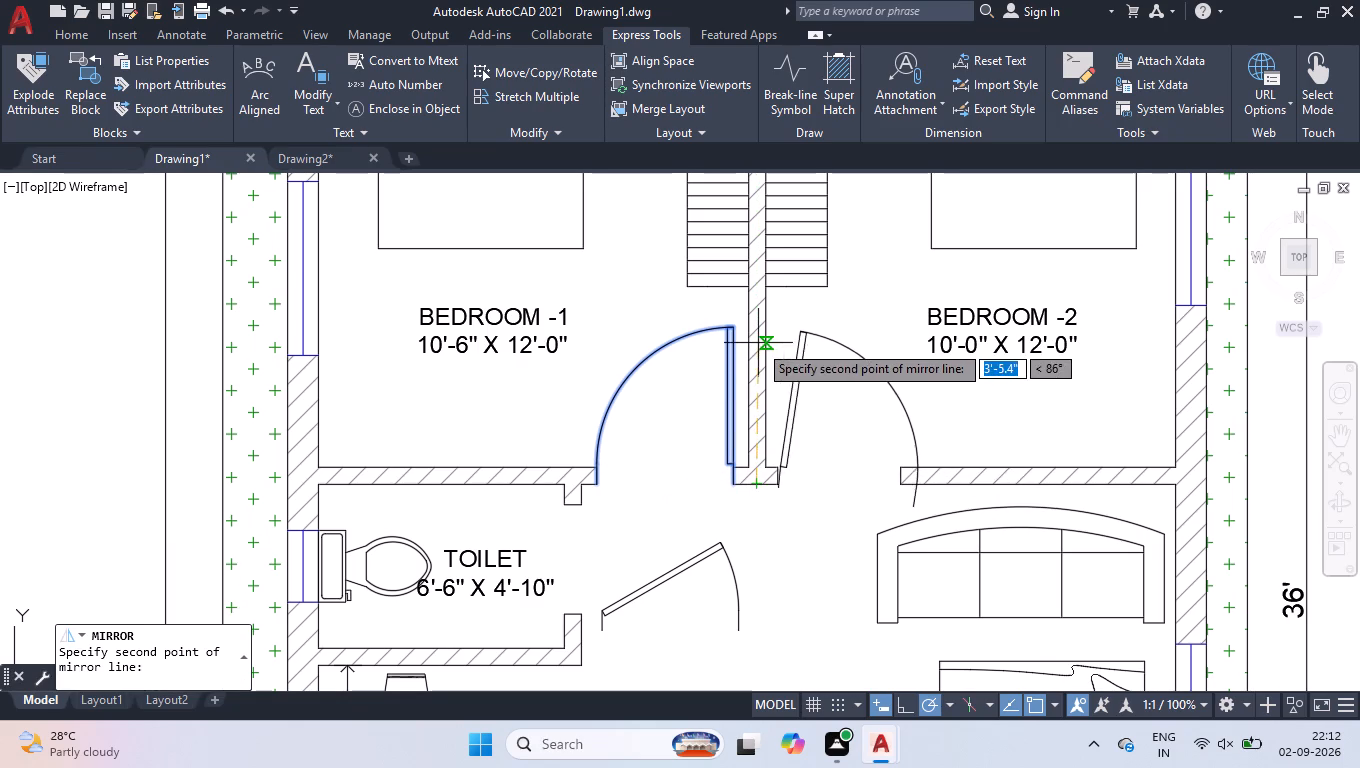
left_click(908, 710)
left_click(827, 341)
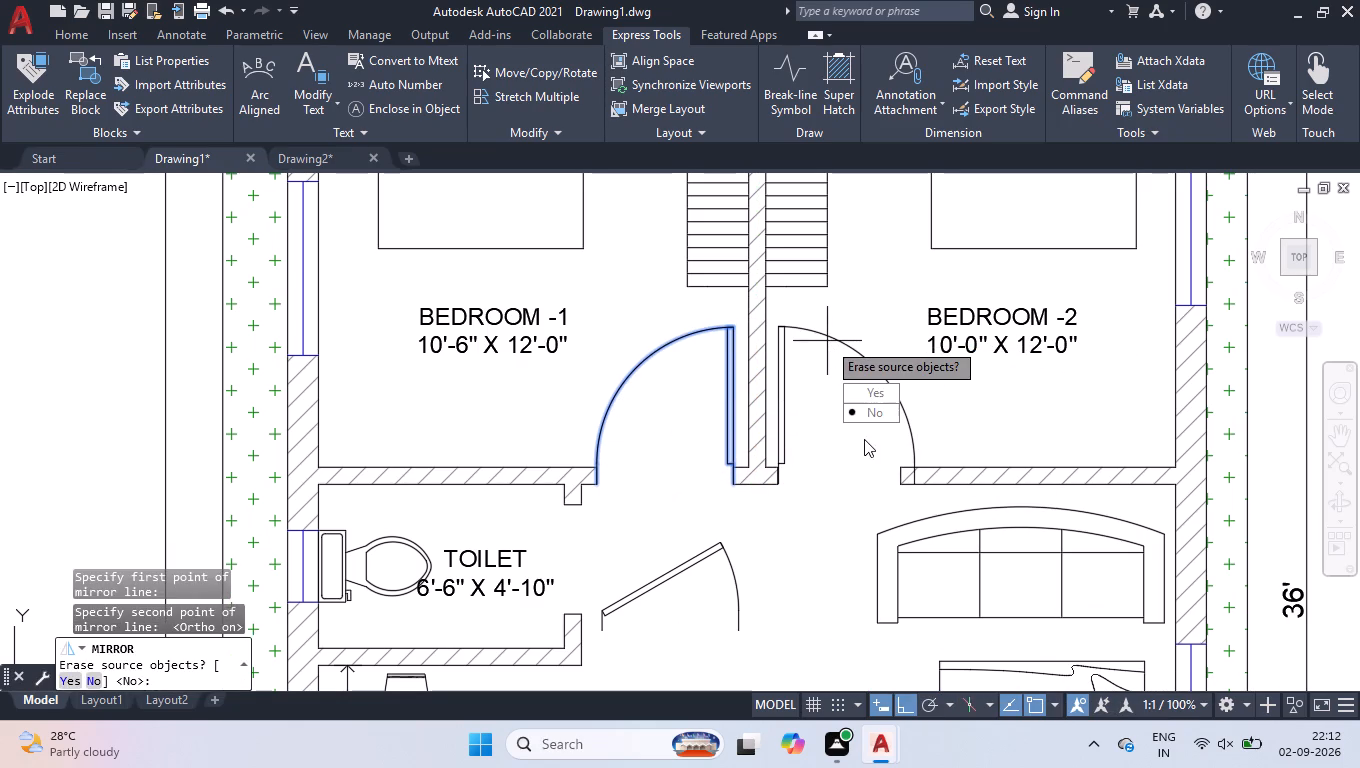
left_click_drag(868, 417, 827, 341)
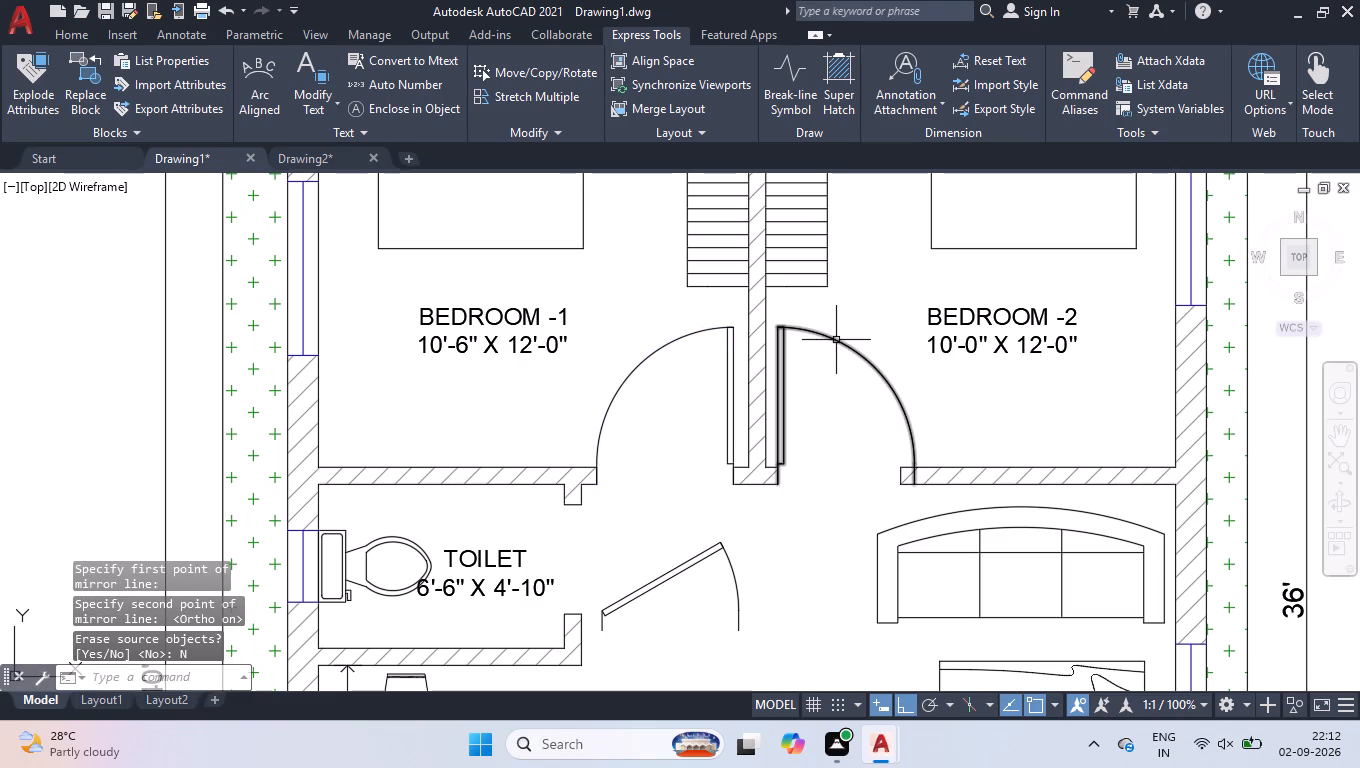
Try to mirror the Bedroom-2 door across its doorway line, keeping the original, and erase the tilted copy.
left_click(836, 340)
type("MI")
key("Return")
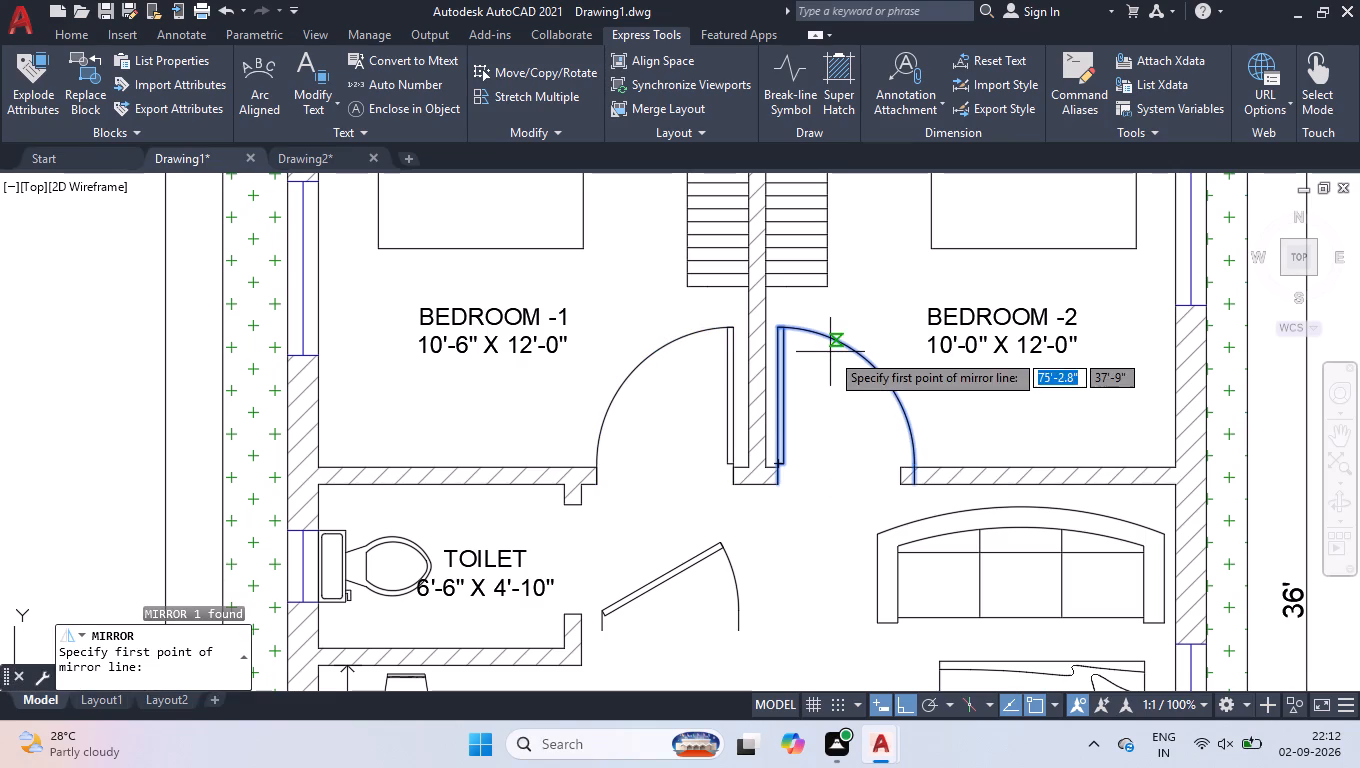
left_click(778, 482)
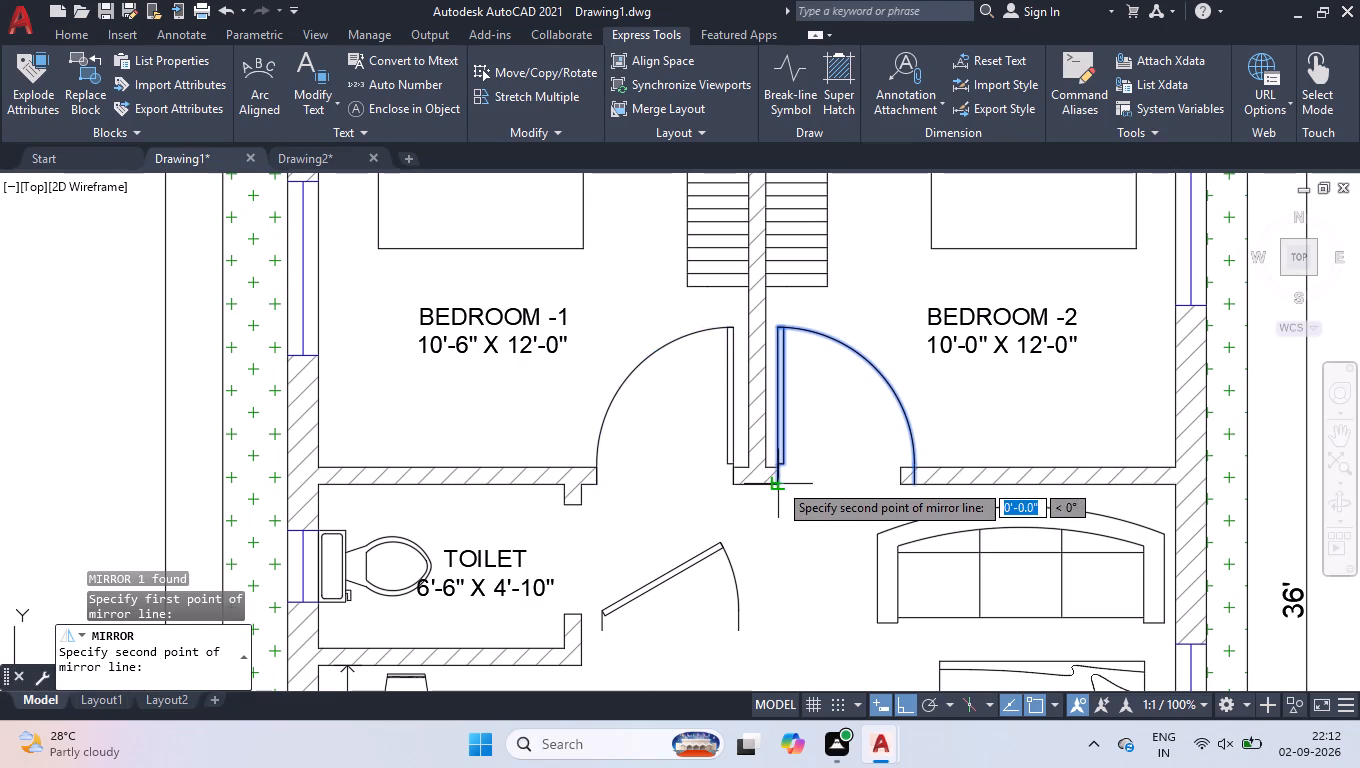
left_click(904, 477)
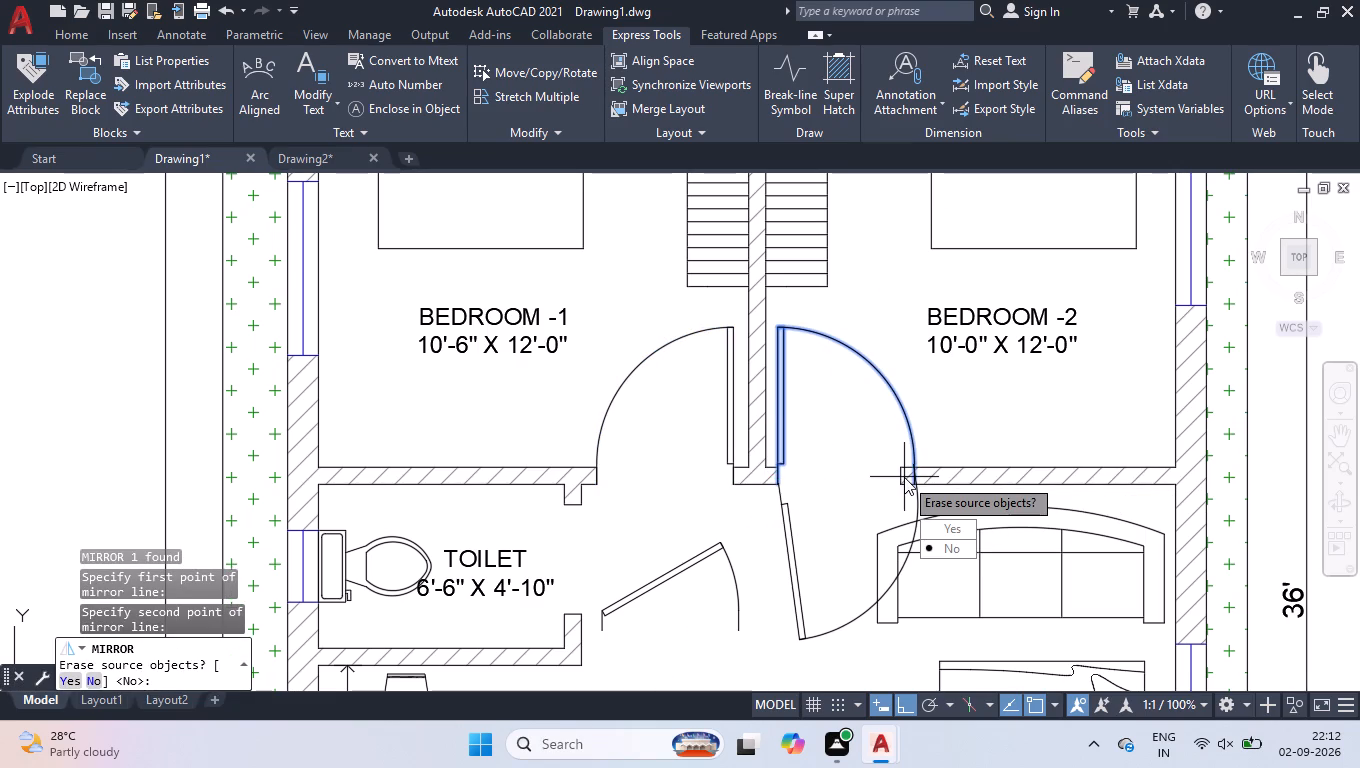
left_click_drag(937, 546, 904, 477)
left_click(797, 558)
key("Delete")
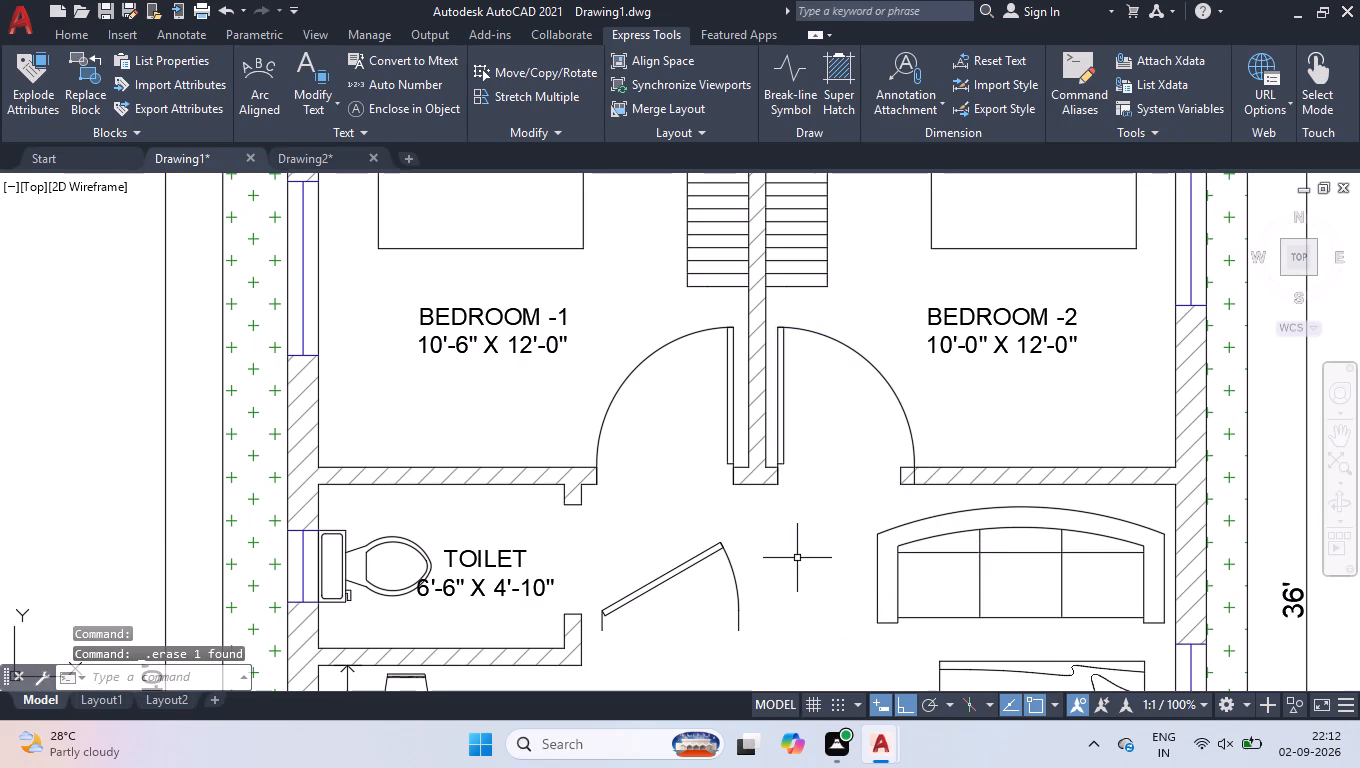
Mirror the Bedroom-2 door about a horizontal line along the bottom of its doorway, keeping the original.
type("MI")
key("Return")
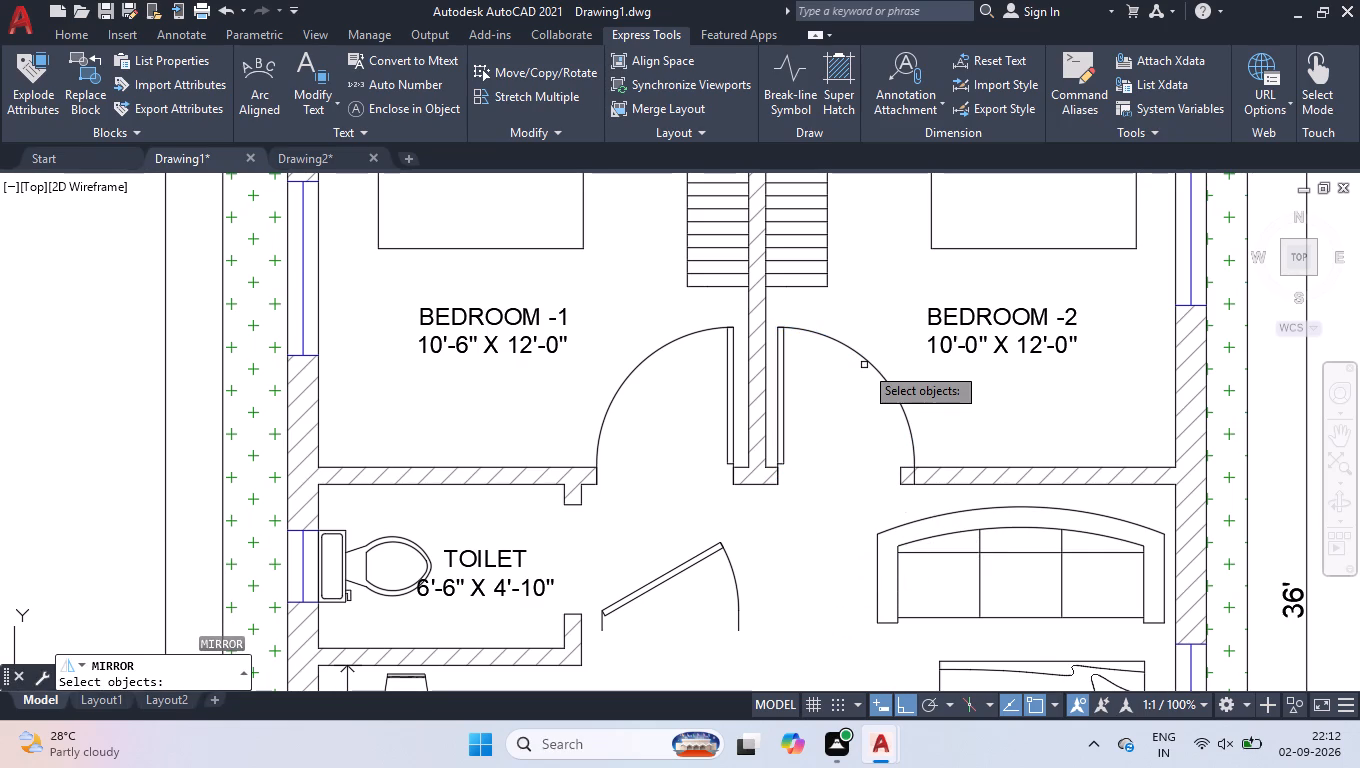
left_click(864, 365)
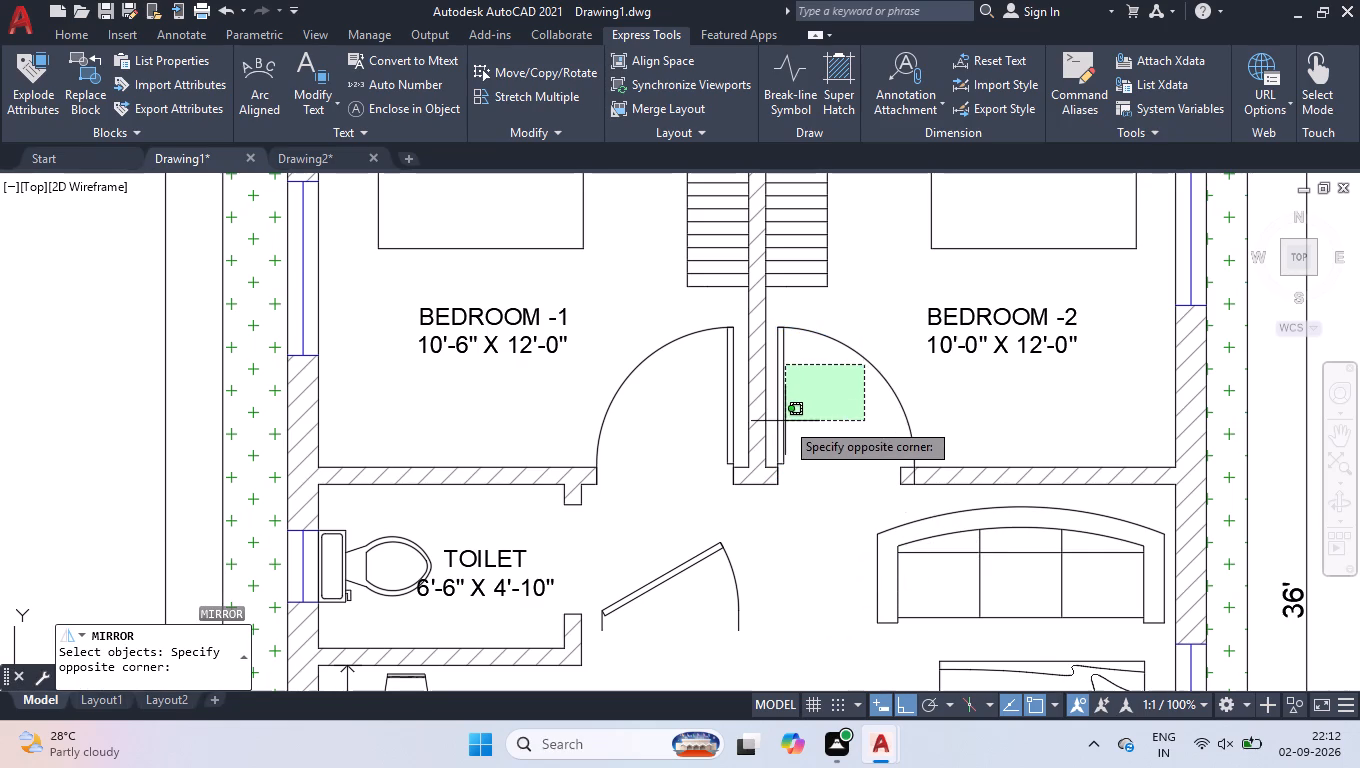
left_click(782, 425)
key("Return")
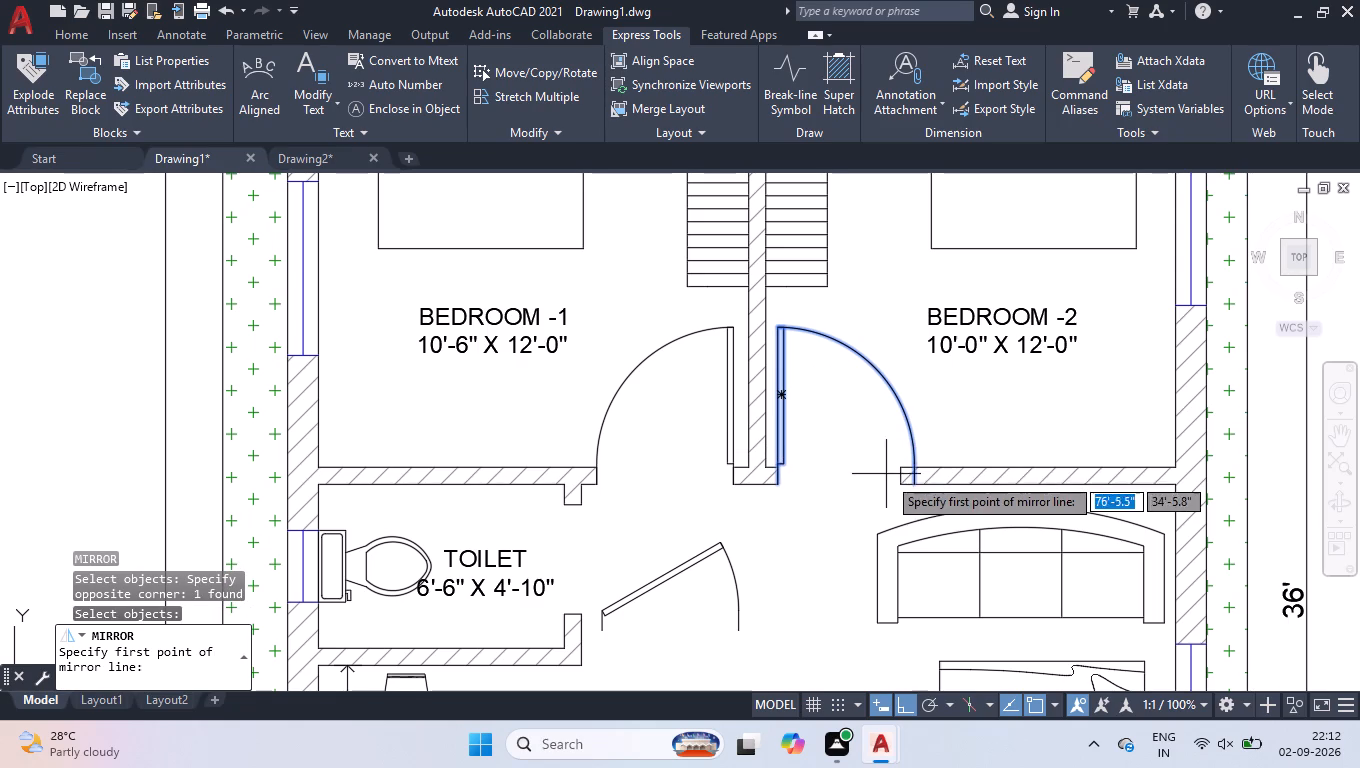
left_click(912, 489)
left_click(677, 494)
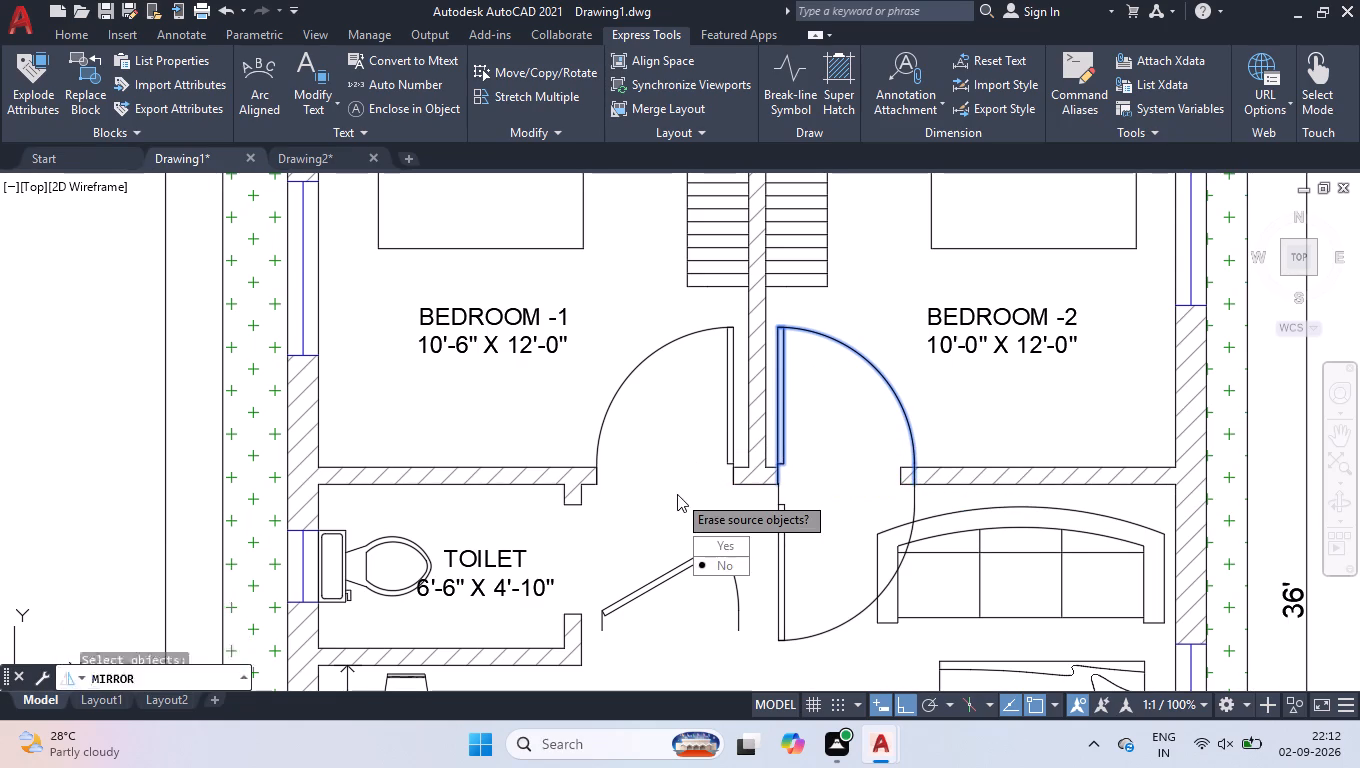
left_click_drag(736, 571, 677, 494)
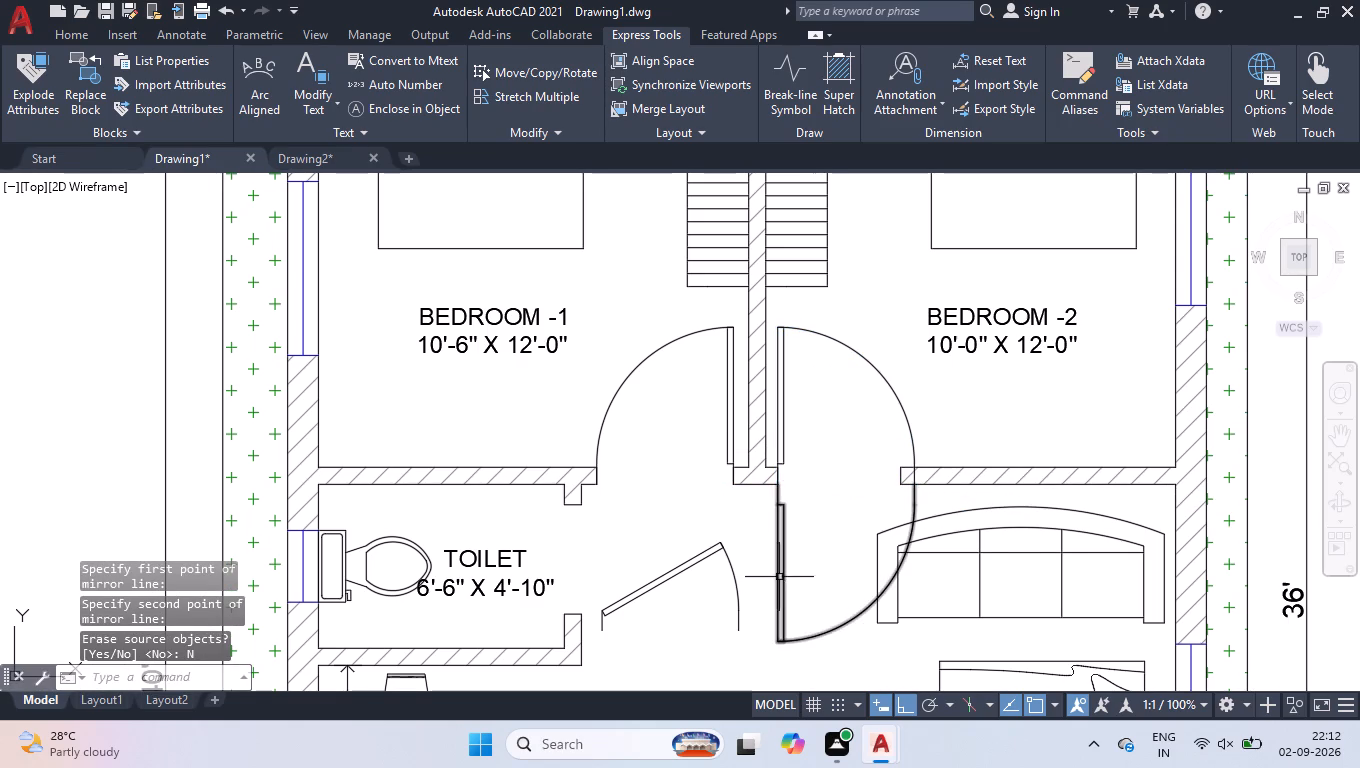
Move the downward-swinging door copy from the Bedroom-2 doorway to the wall corner at the kitchen doorway.
left_click(779, 577)
type("MO")
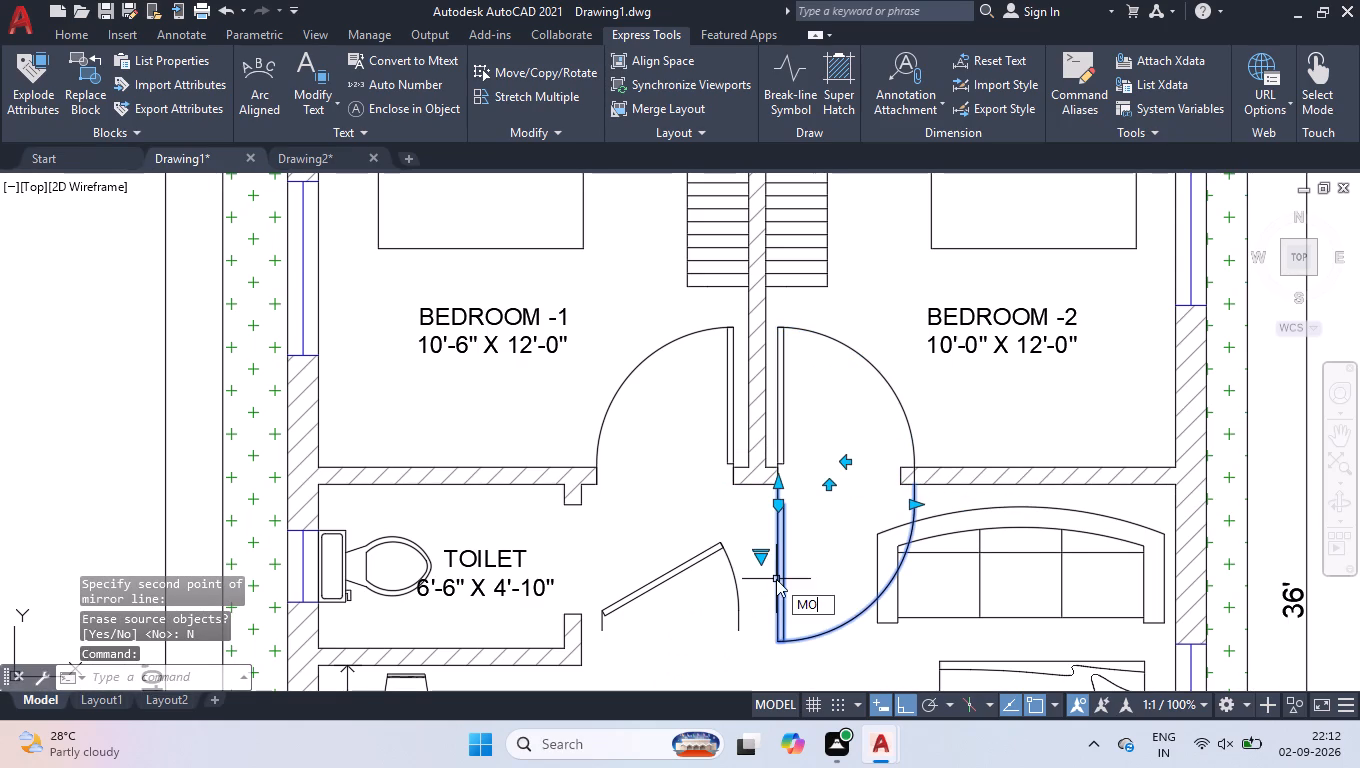
key("Return")
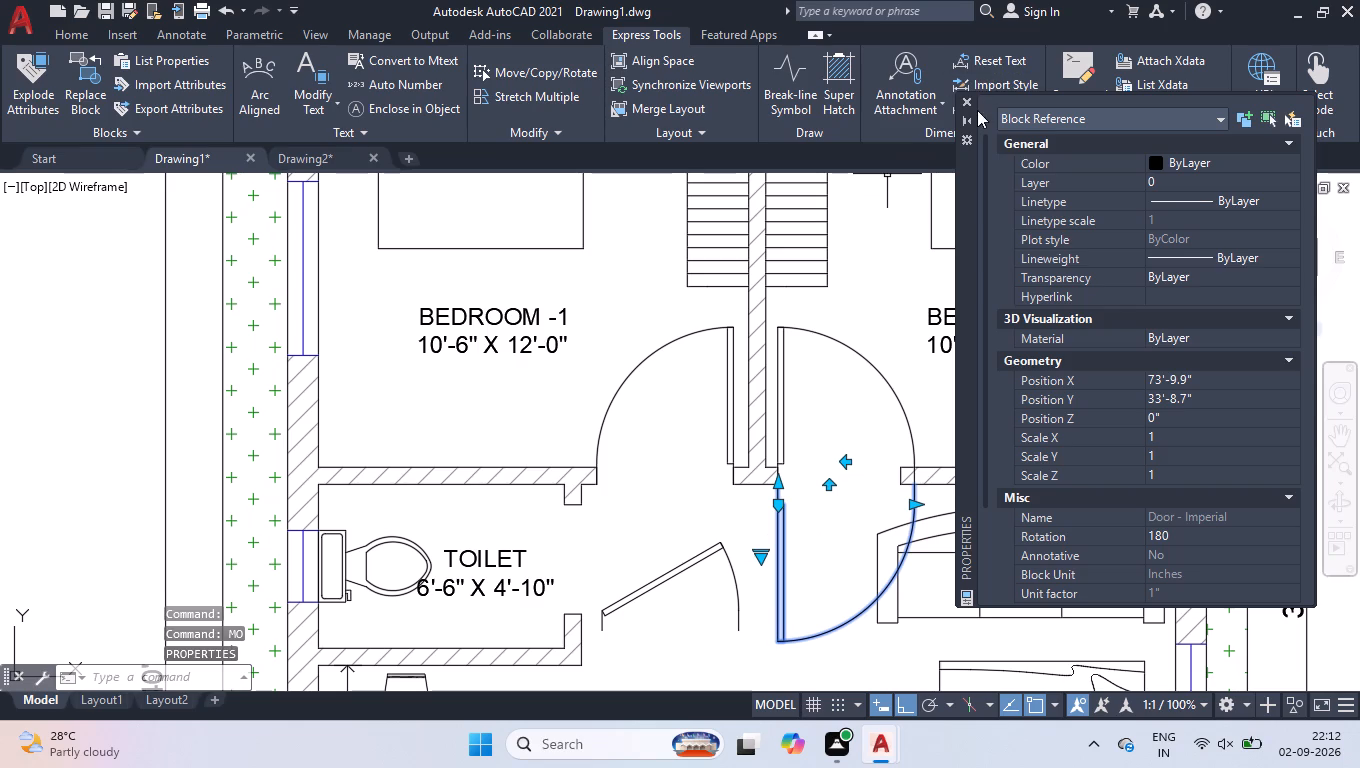
left_click(968, 100)
type("MOV")
key("Return")
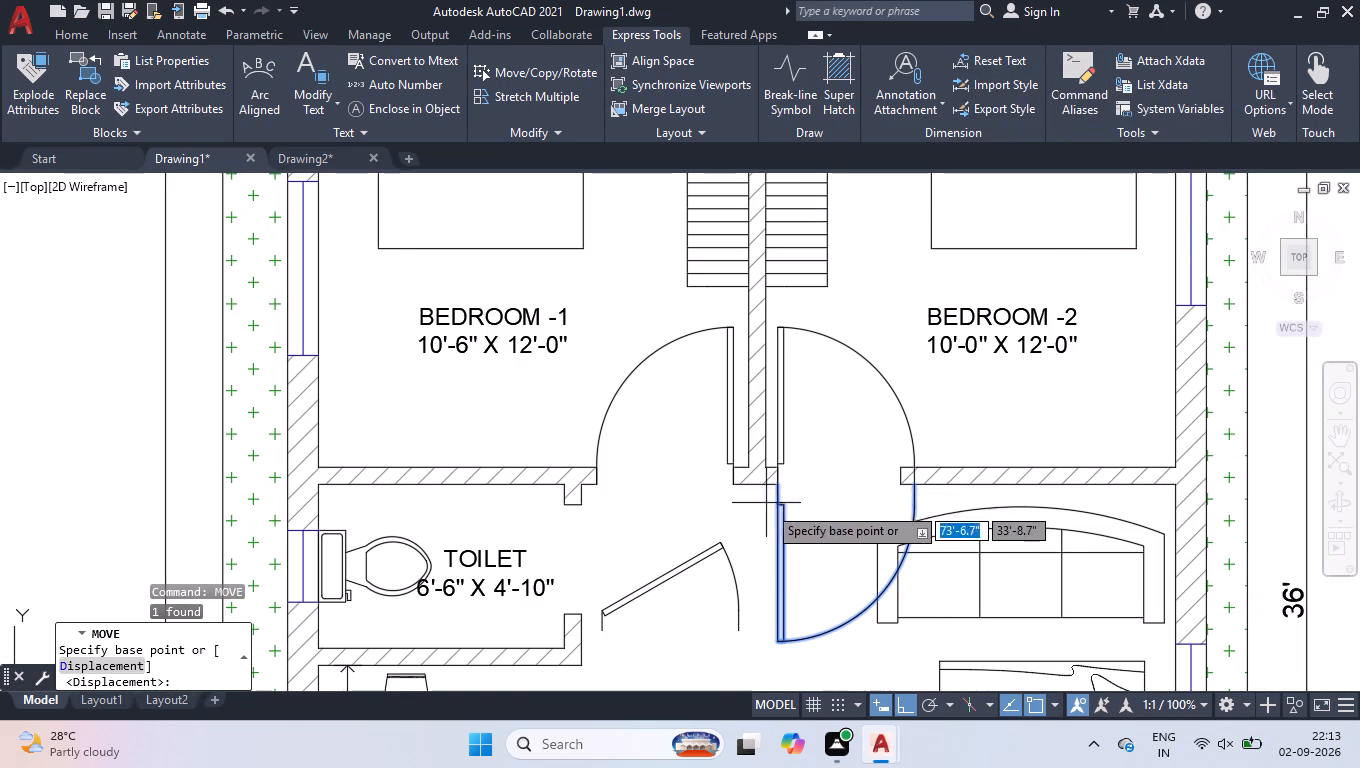
scroll(770, 500, "up", 1)
left_click(784, 480)
scroll(780, 479, "down", 3)
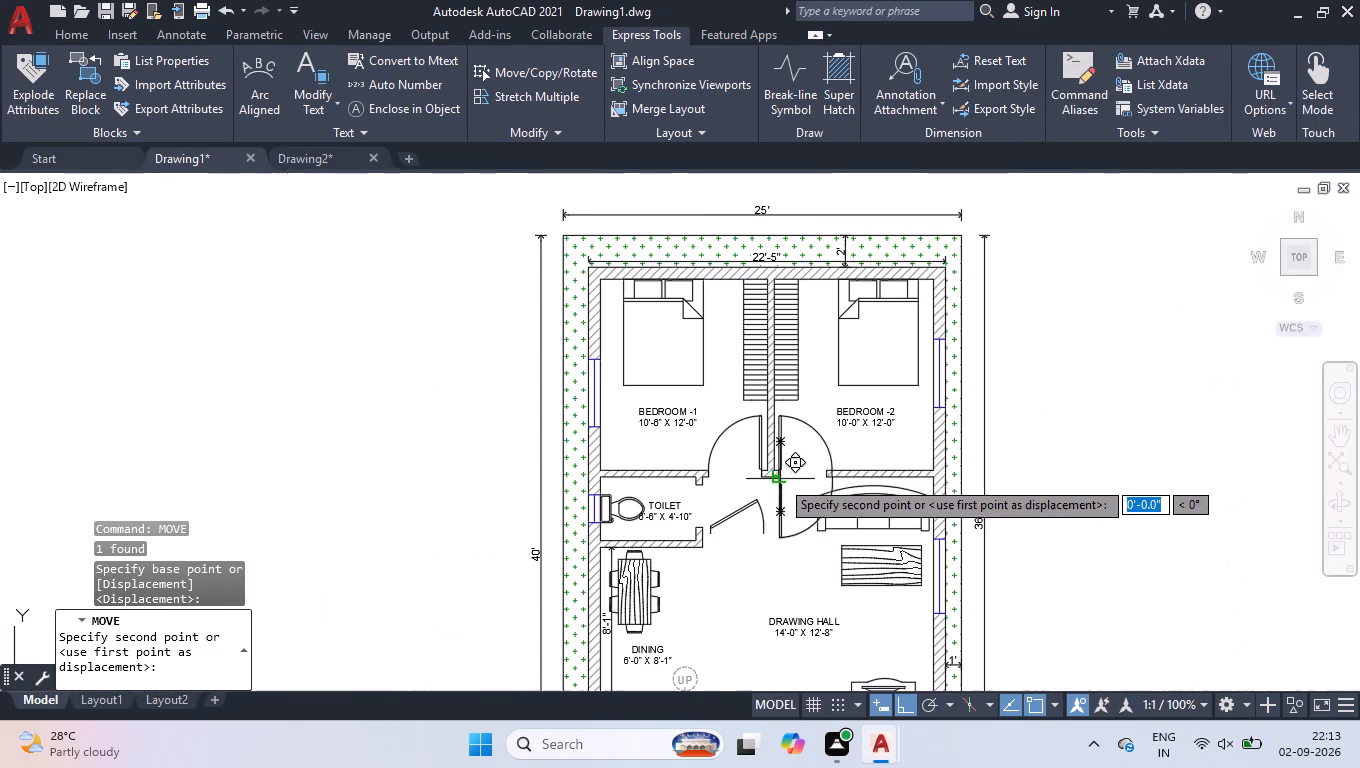
scroll(823, 461, "down", 2)
scroll(843, 594, "up", 1)
scroll(775, 527, "up", 3)
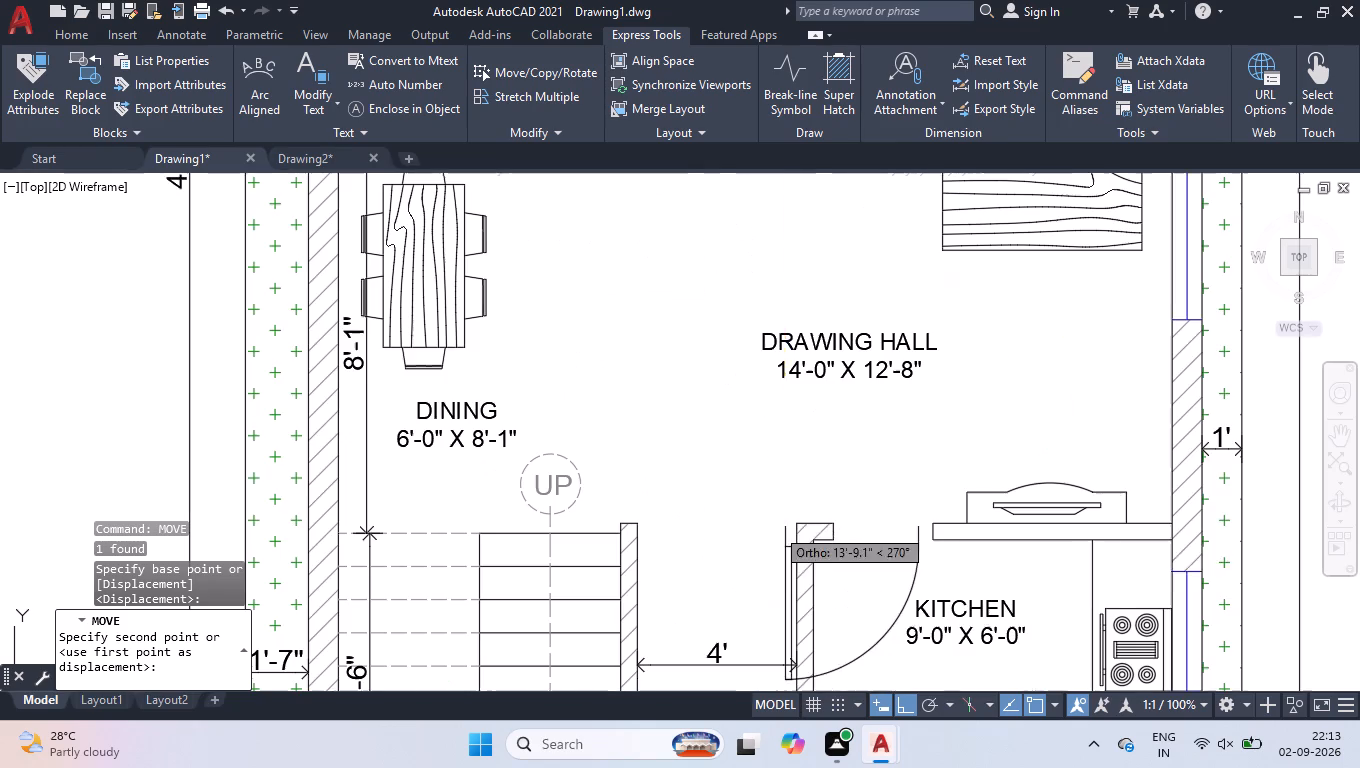
left_click(835, 524)
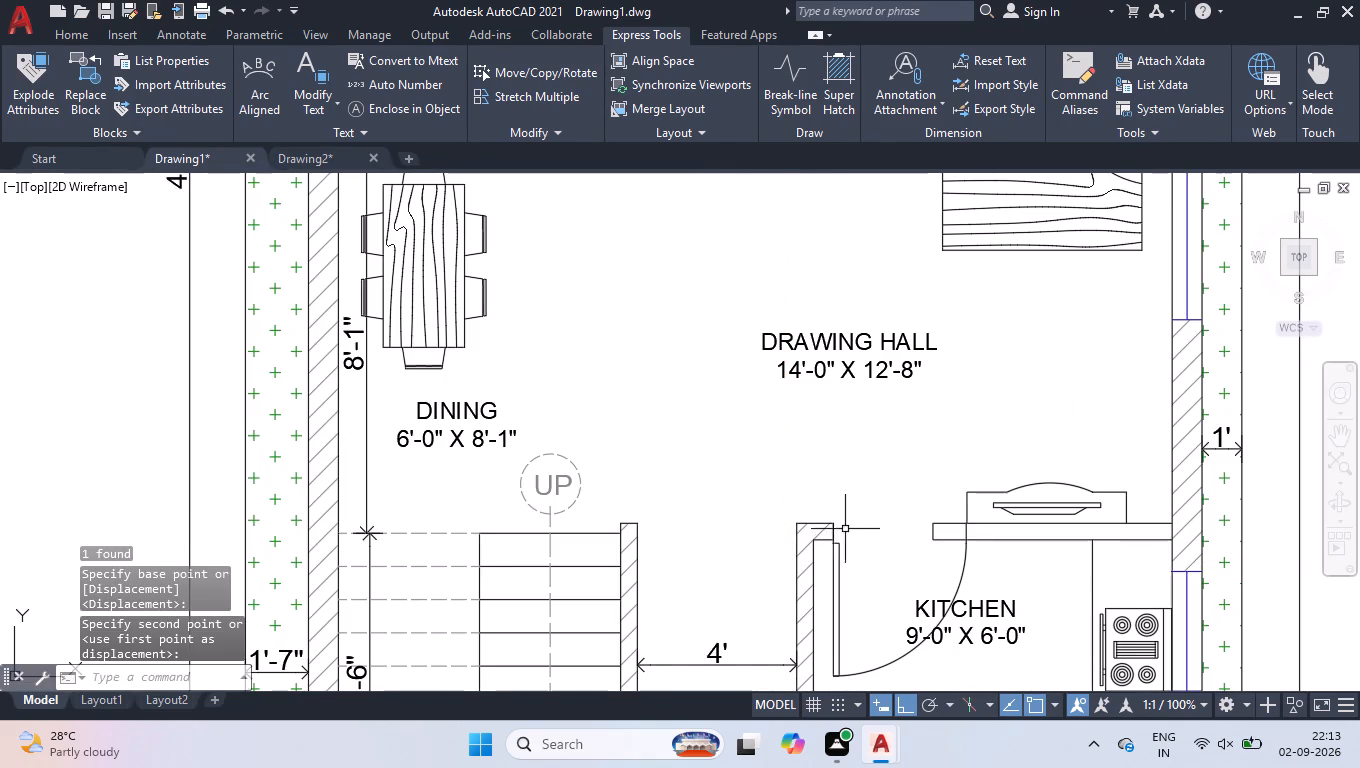
Shorten the kitchen door's width to fit the kitchen doorway opening and clear the selection.
left_click(965, 572)
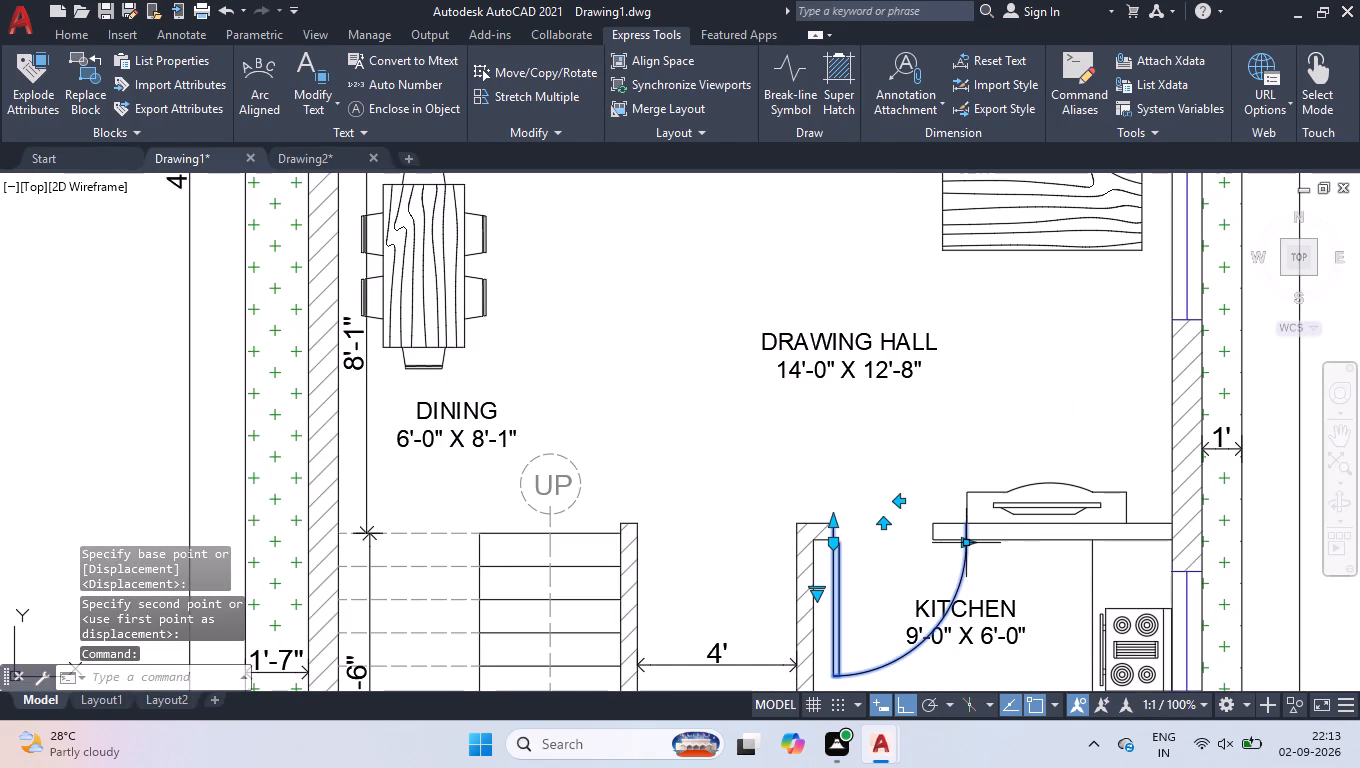
left_click(965, 544)
left_click(930, 553)
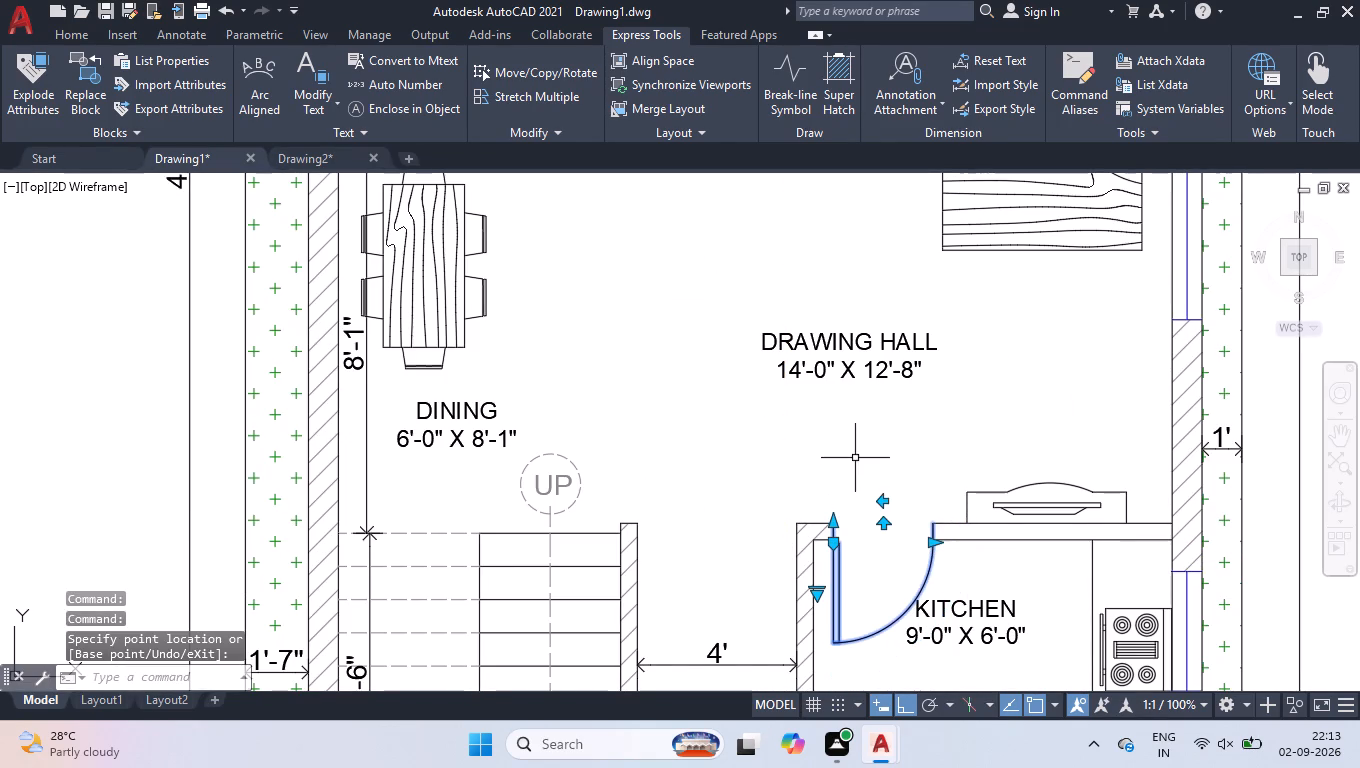
right_click(855, 458)
left_click(908, 566)
scroll(907, 548, "down", 3)
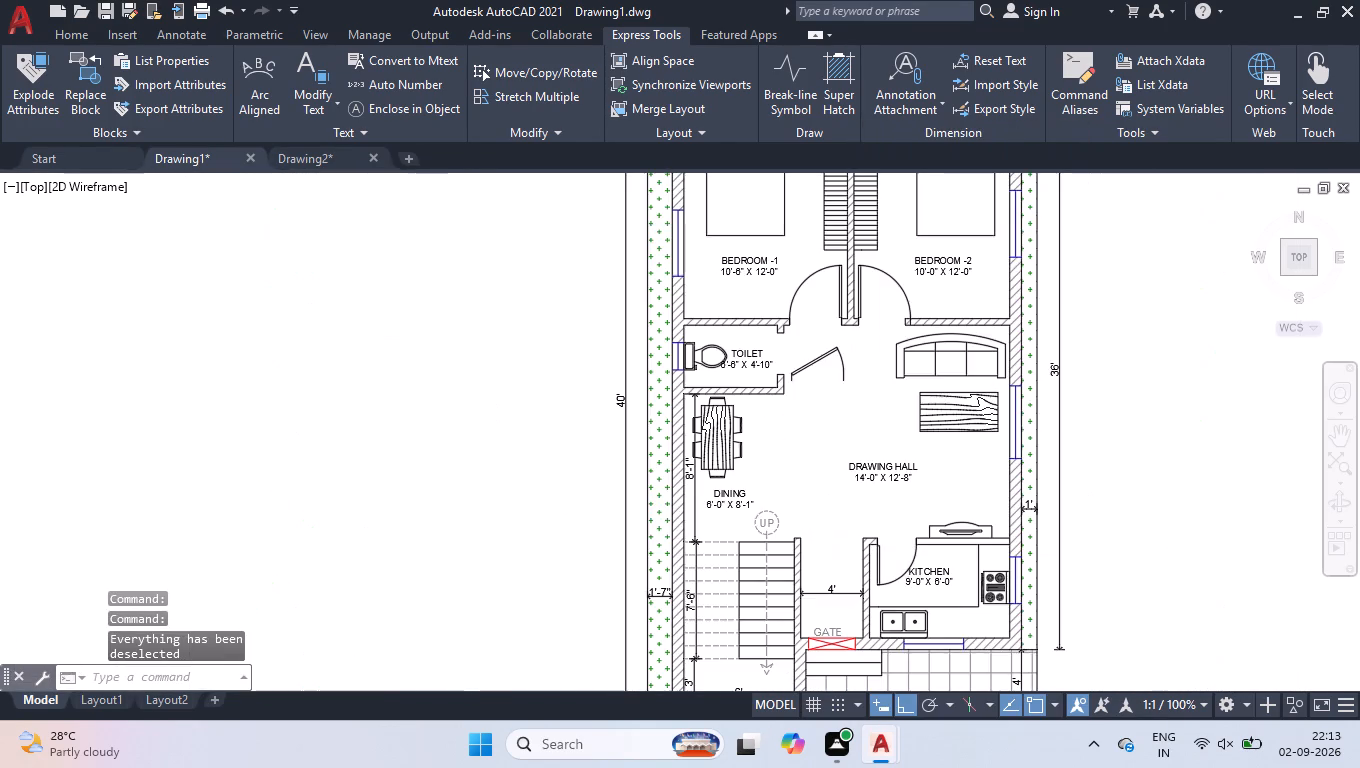
Open the tilted loose door near the toilet to a right angle and flip it to hinge on its right and swing upward.
scroll(871, 431, "up", 3)
left_click(825, 392)
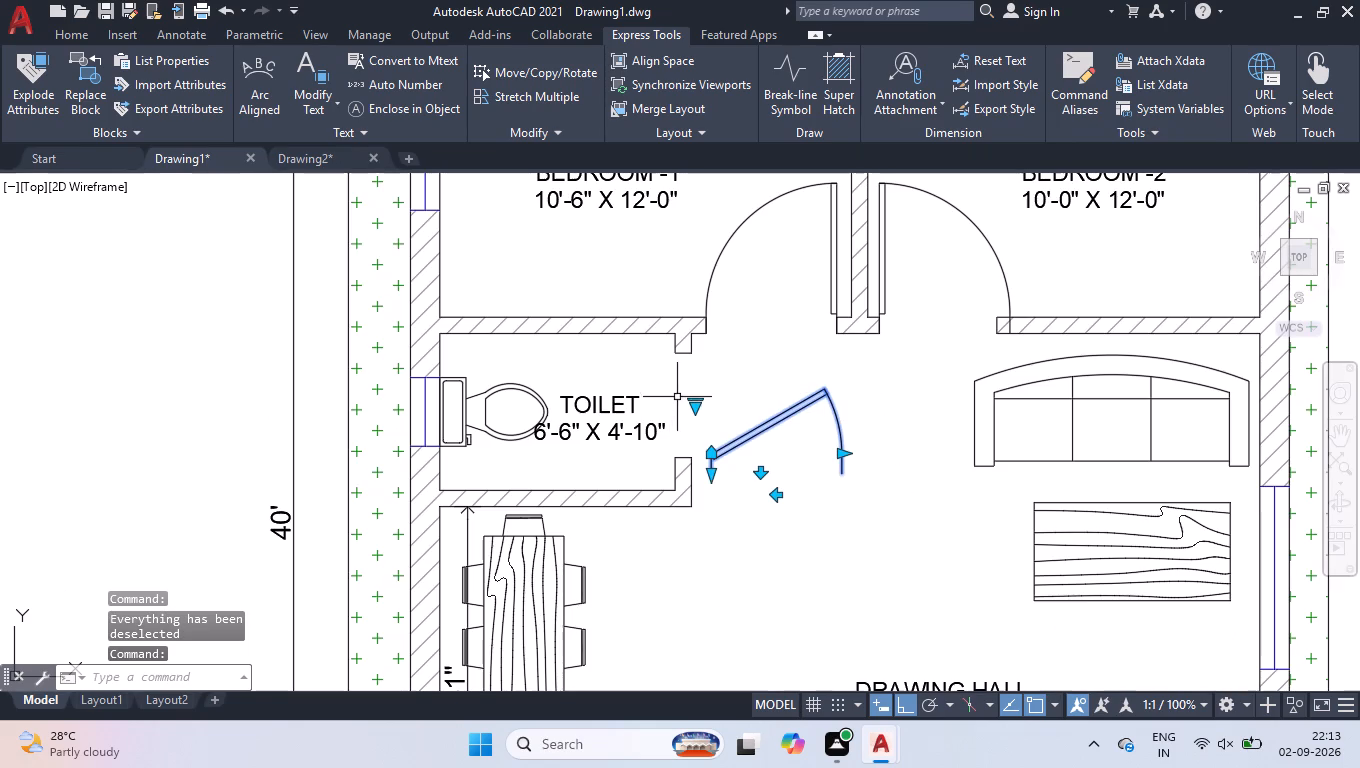
left_click(691, 408)
left_click(731, 484)
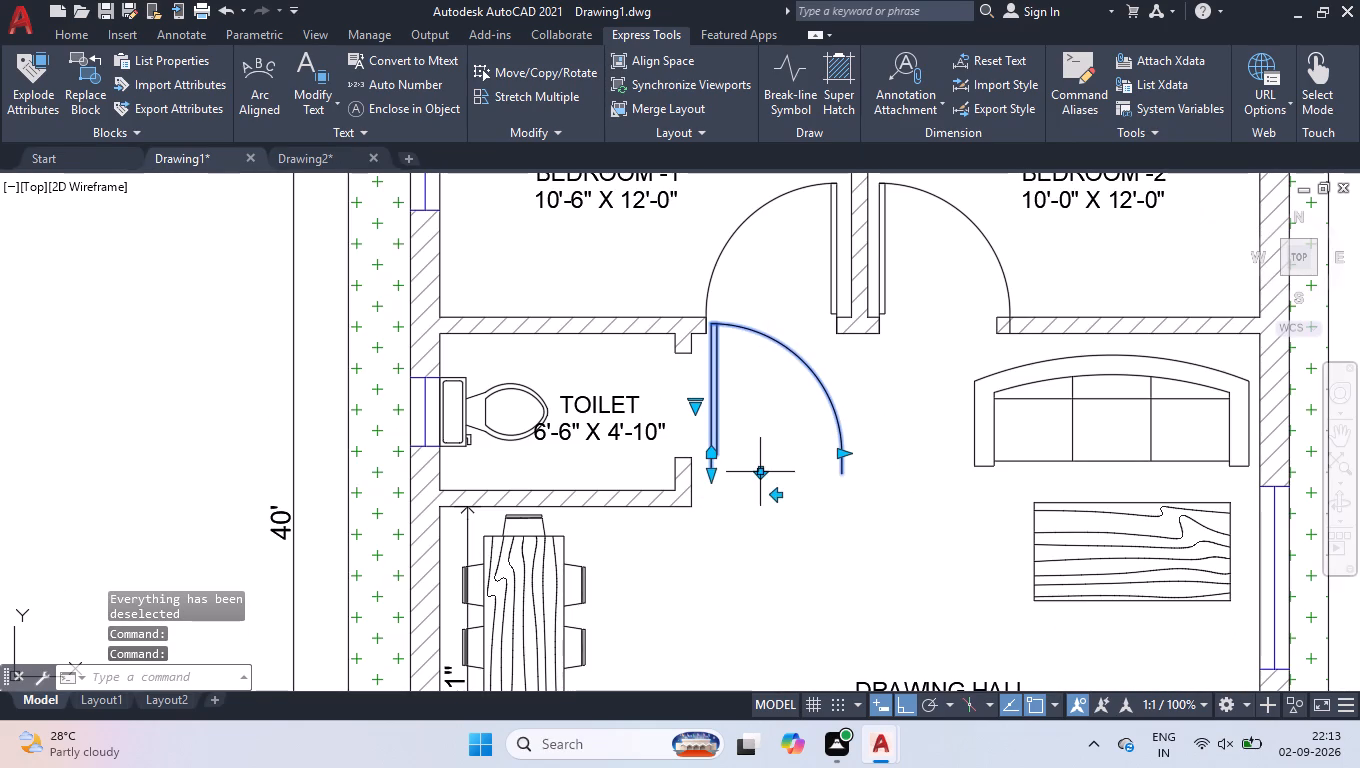
left_click(765, 477)
left_click(777, 435)
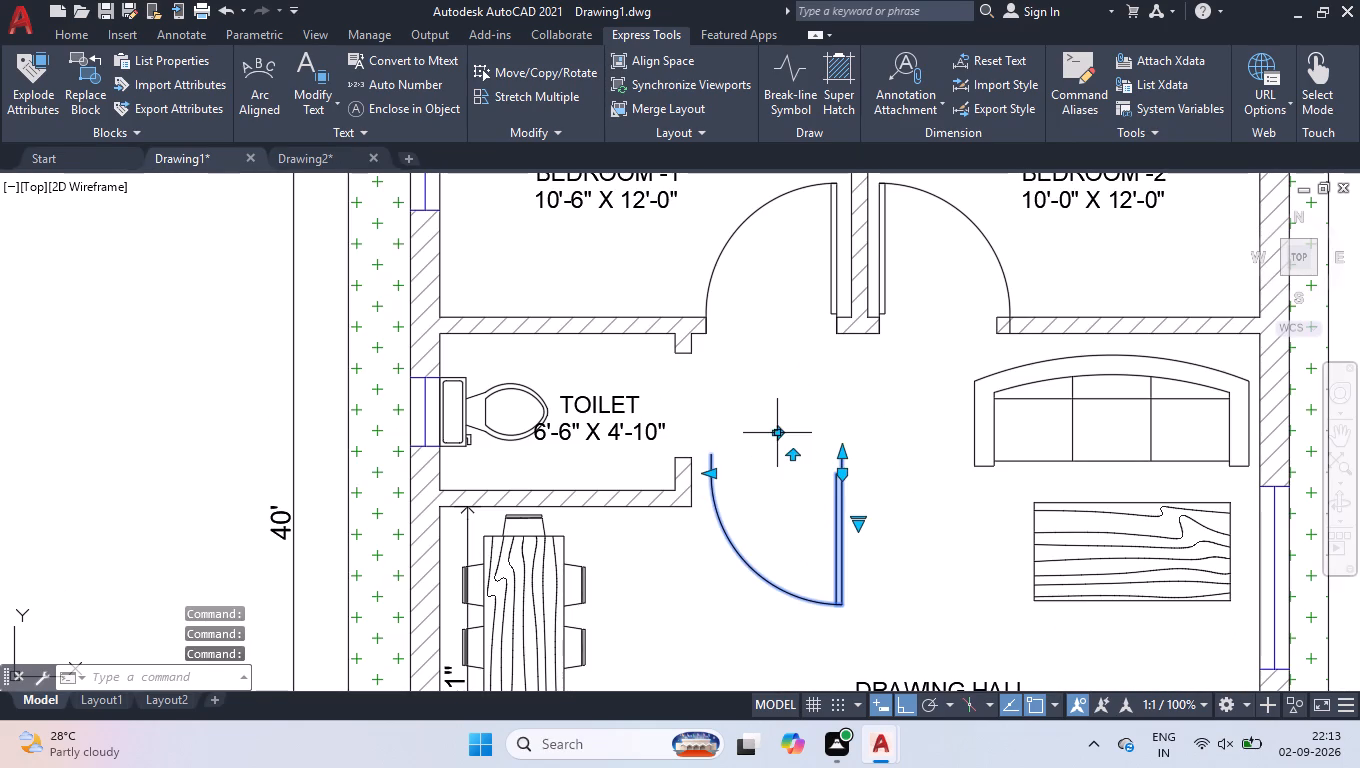
left_click(796, 458)
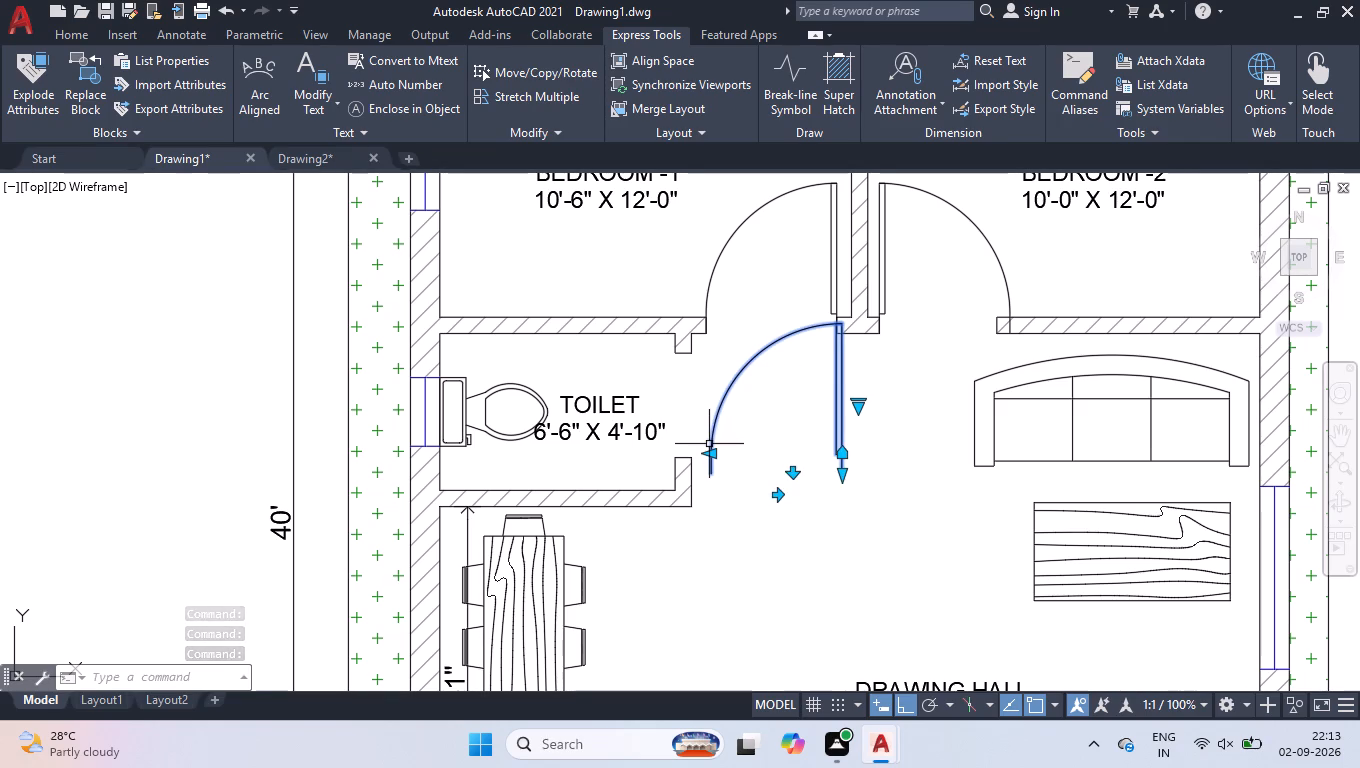
Rotate the loose door a quarter turn counterclockwise about its lower hinge corner so its leaf lies horizontal.
type("RO")
key("Return")
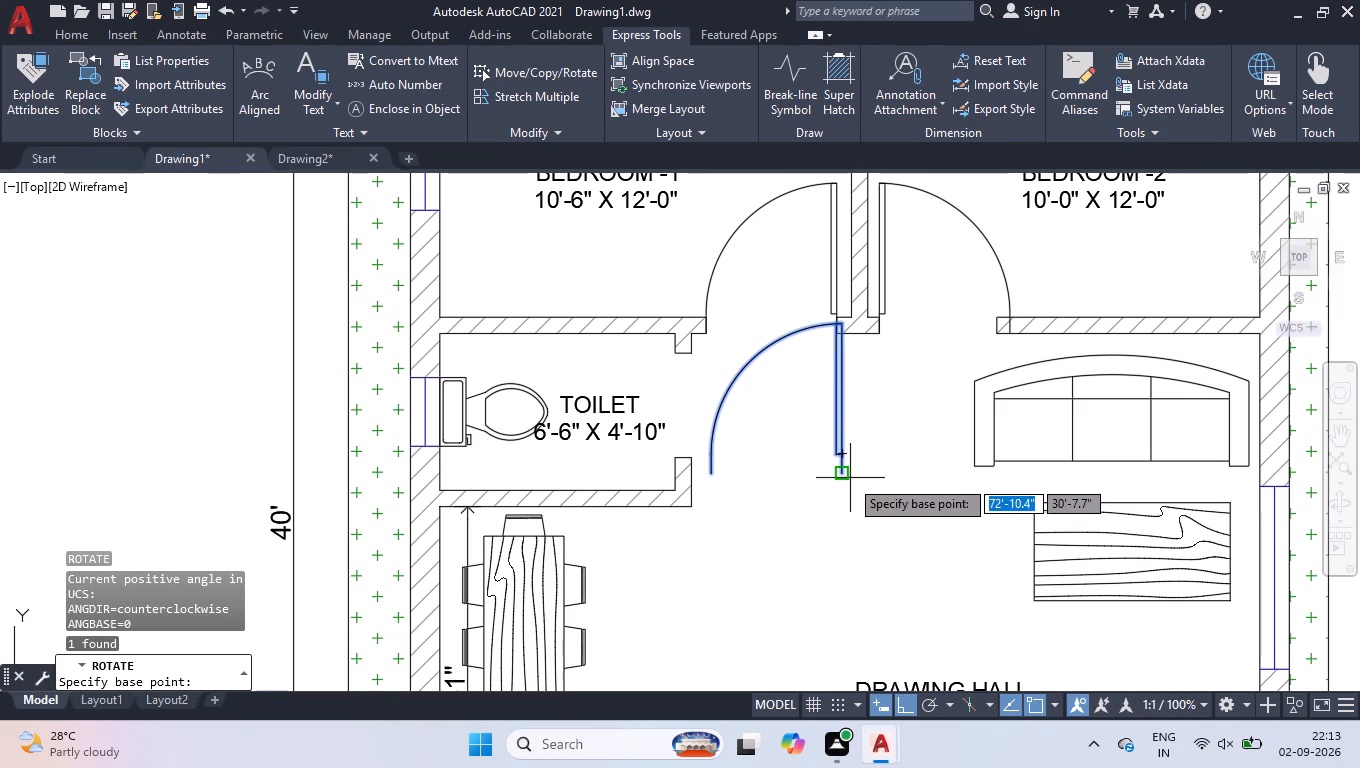
left_click(845, 478)
left_click(905, 275)
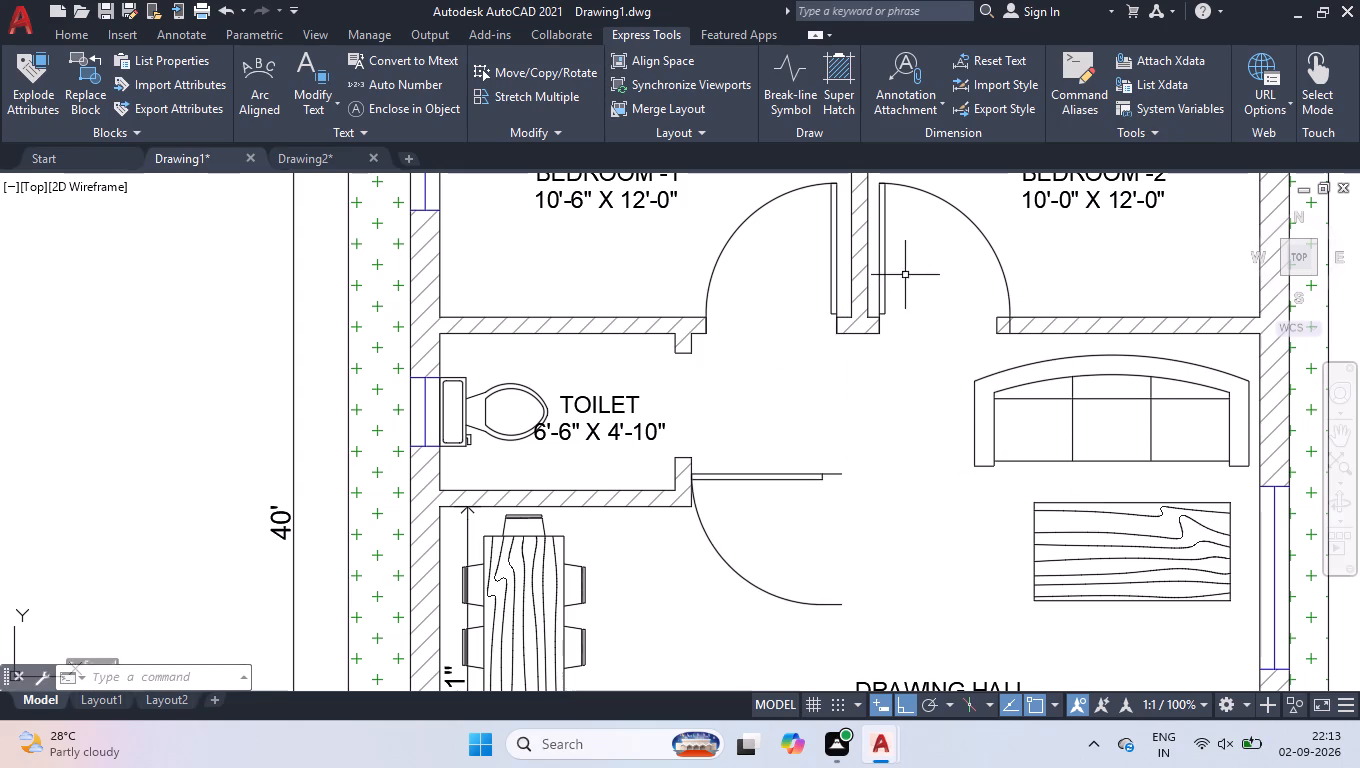
Move the rotated door by its hinge corner to the upper wall corner of the toilet doorway.
left_click(803, 472)
type("MOV")
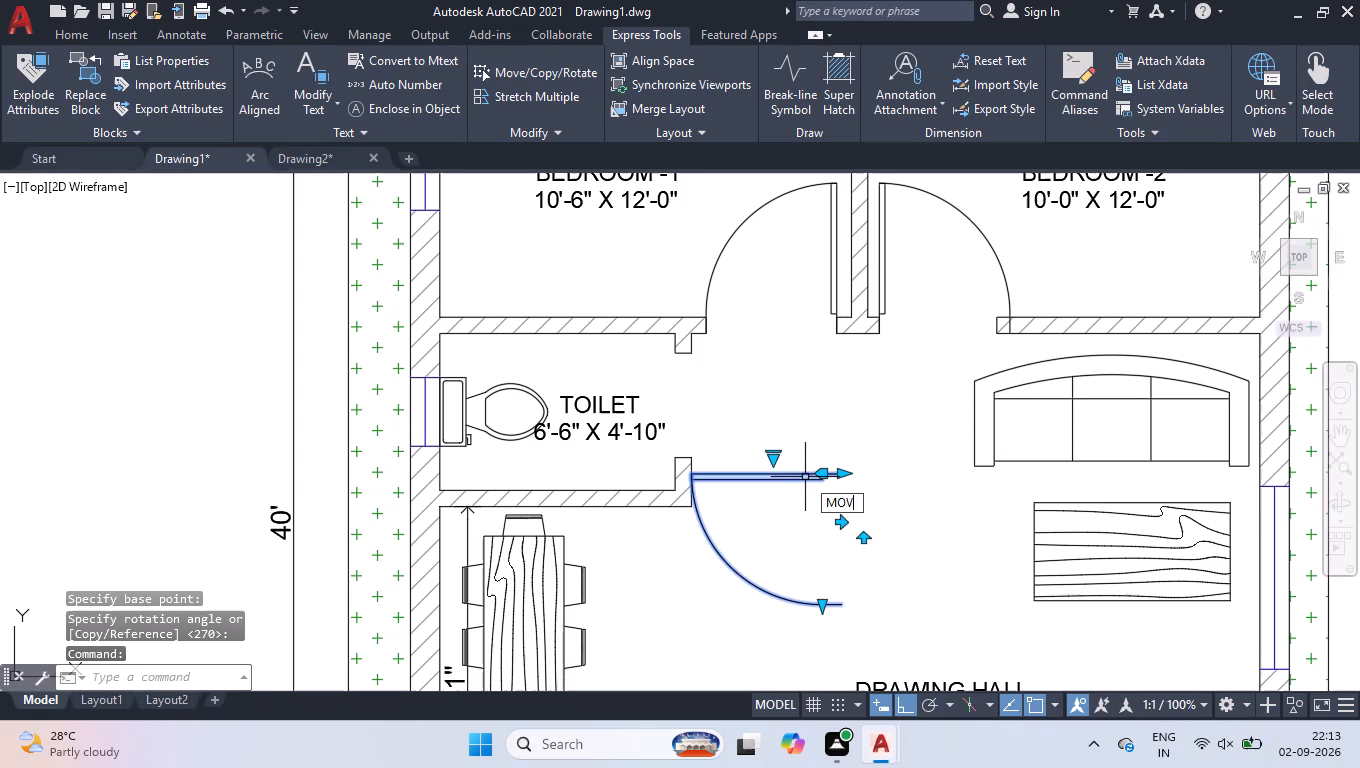
key("Return")
left_click(846, 475)
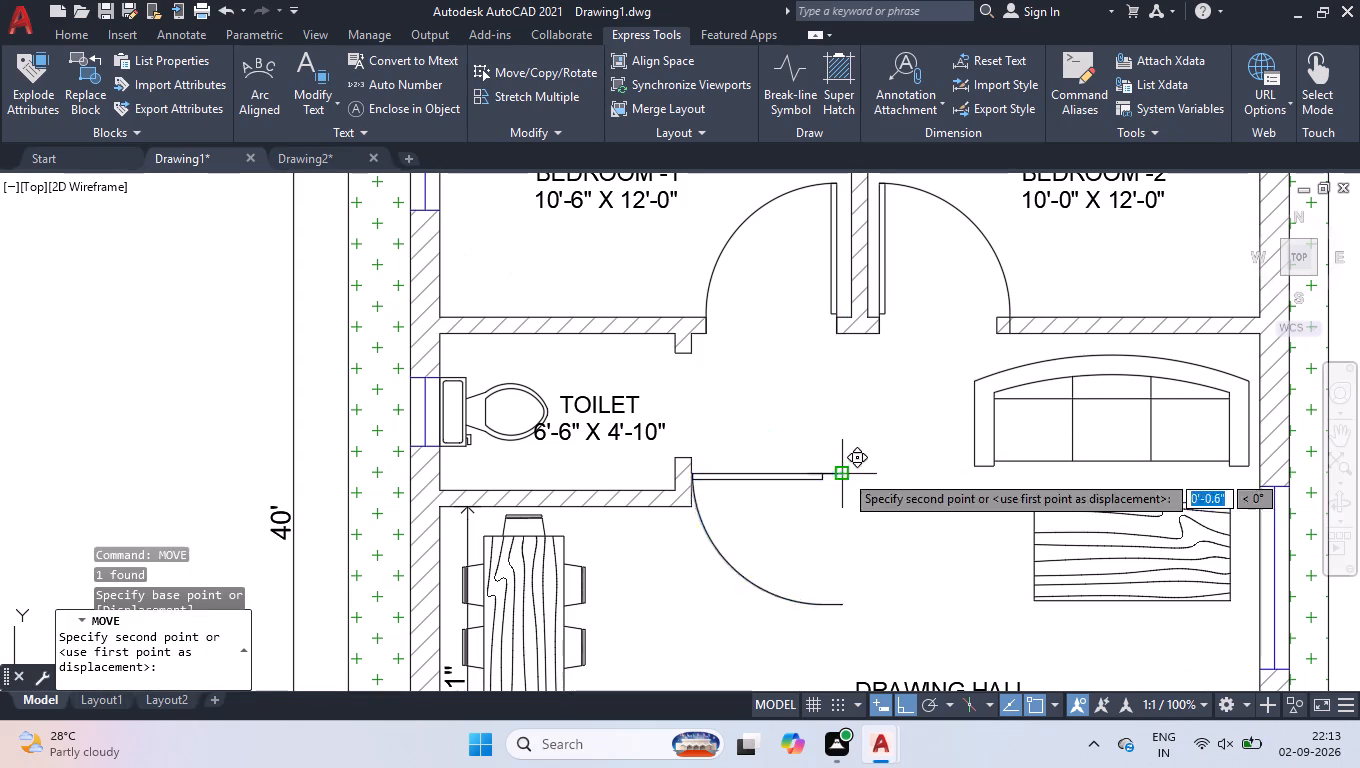
scroll(686, 355, "up", 2)
left_click(695, 350)
scroll(755, 391, "down", 1)
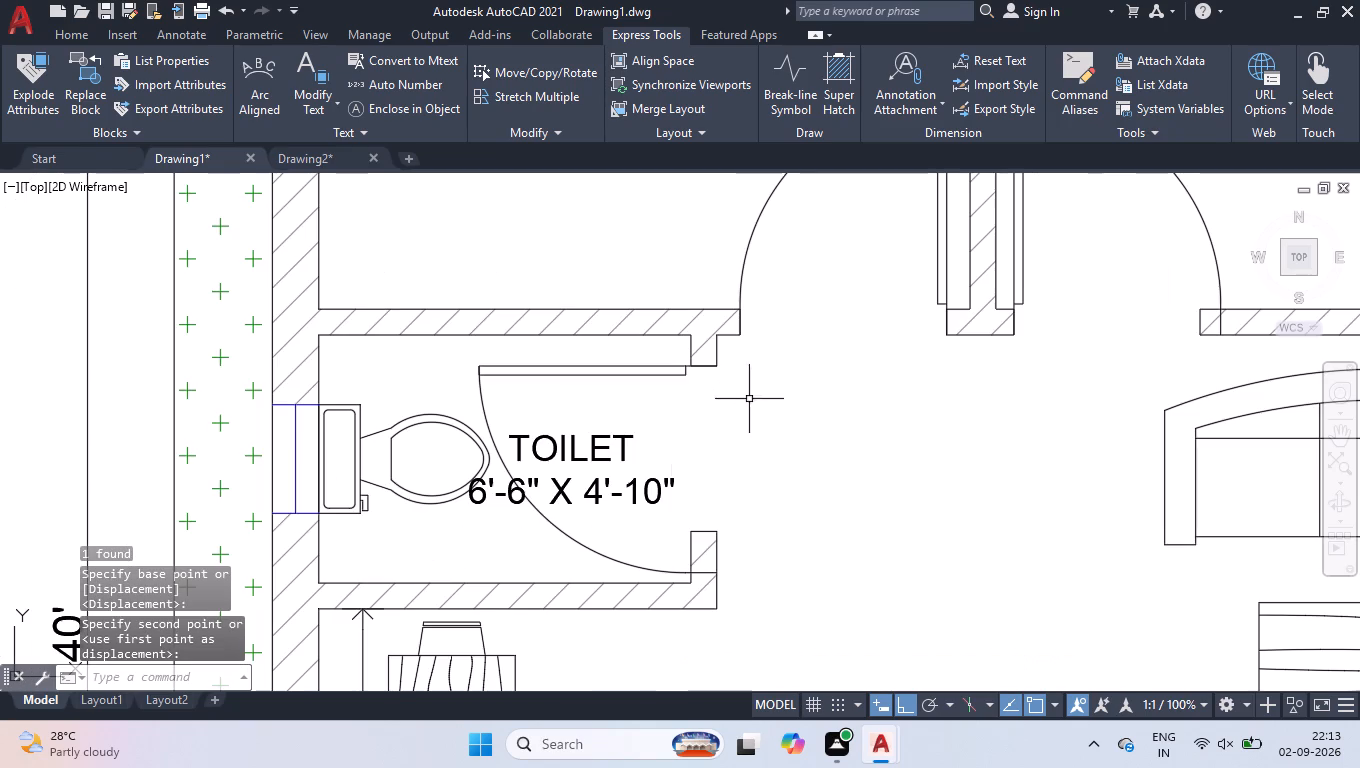
Shorten the toilet door's width to 2'-8" to fit the doorway opening and clear the selection.
left_click(534, 506)
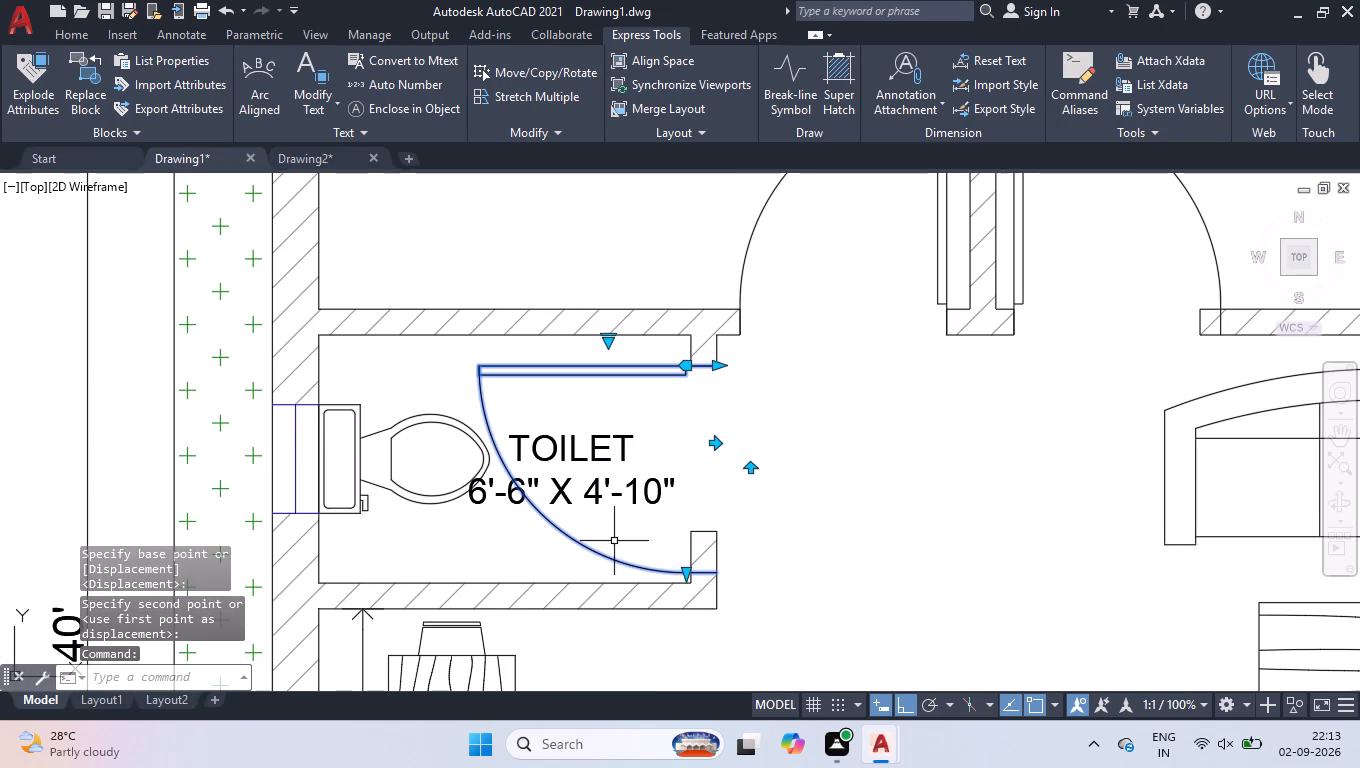
left_click(690, 571)
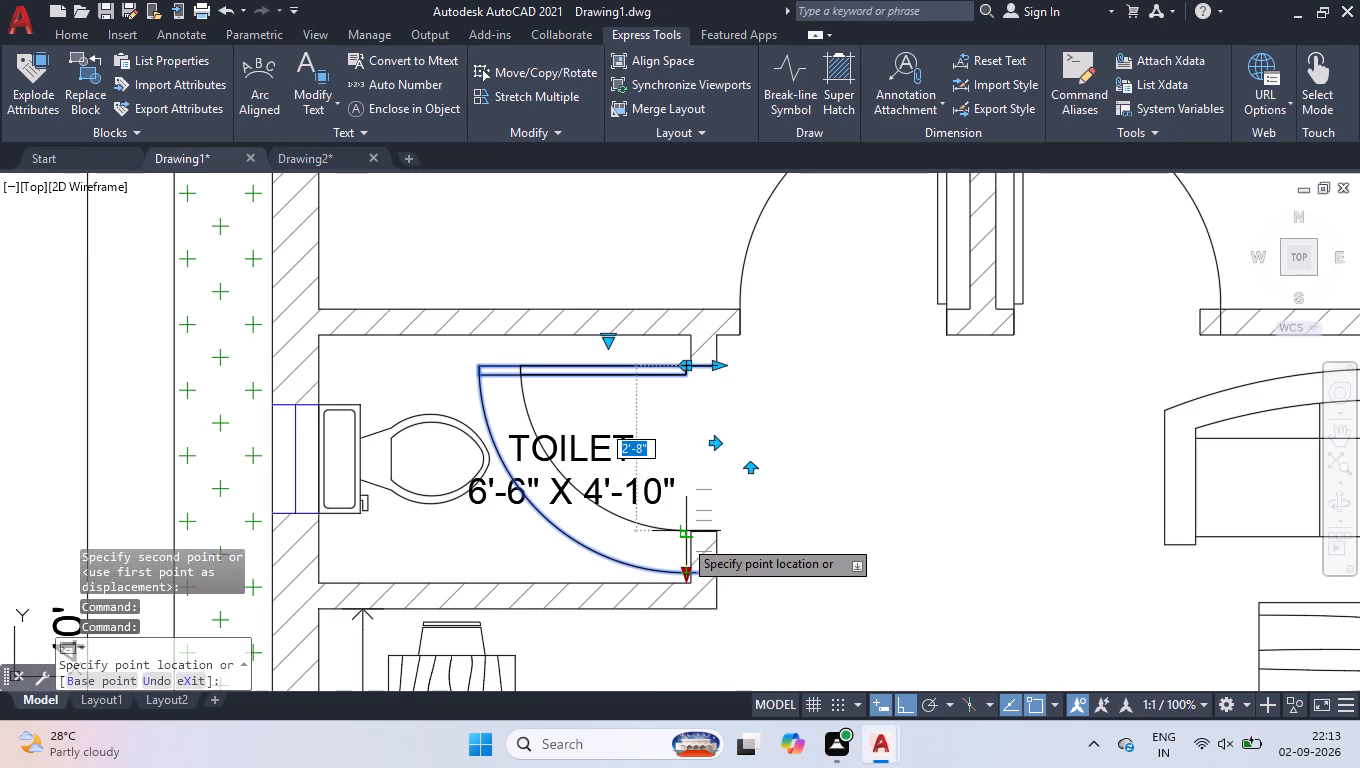
left_click(683, 538)
right_click(894, 448)
left_click(936, 567)
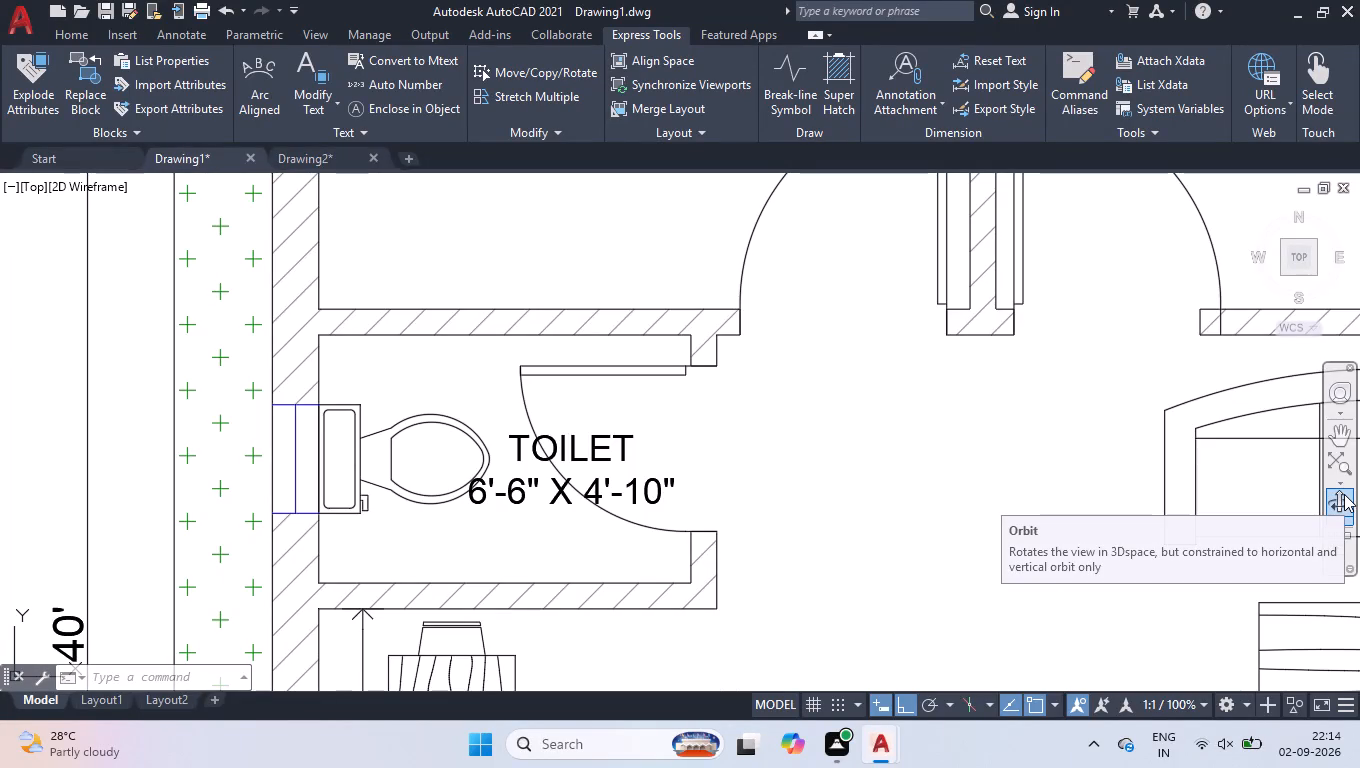
Narrow the TOILET label's text box so its text shifts left, away from the doorway.
left_click(565, 459)
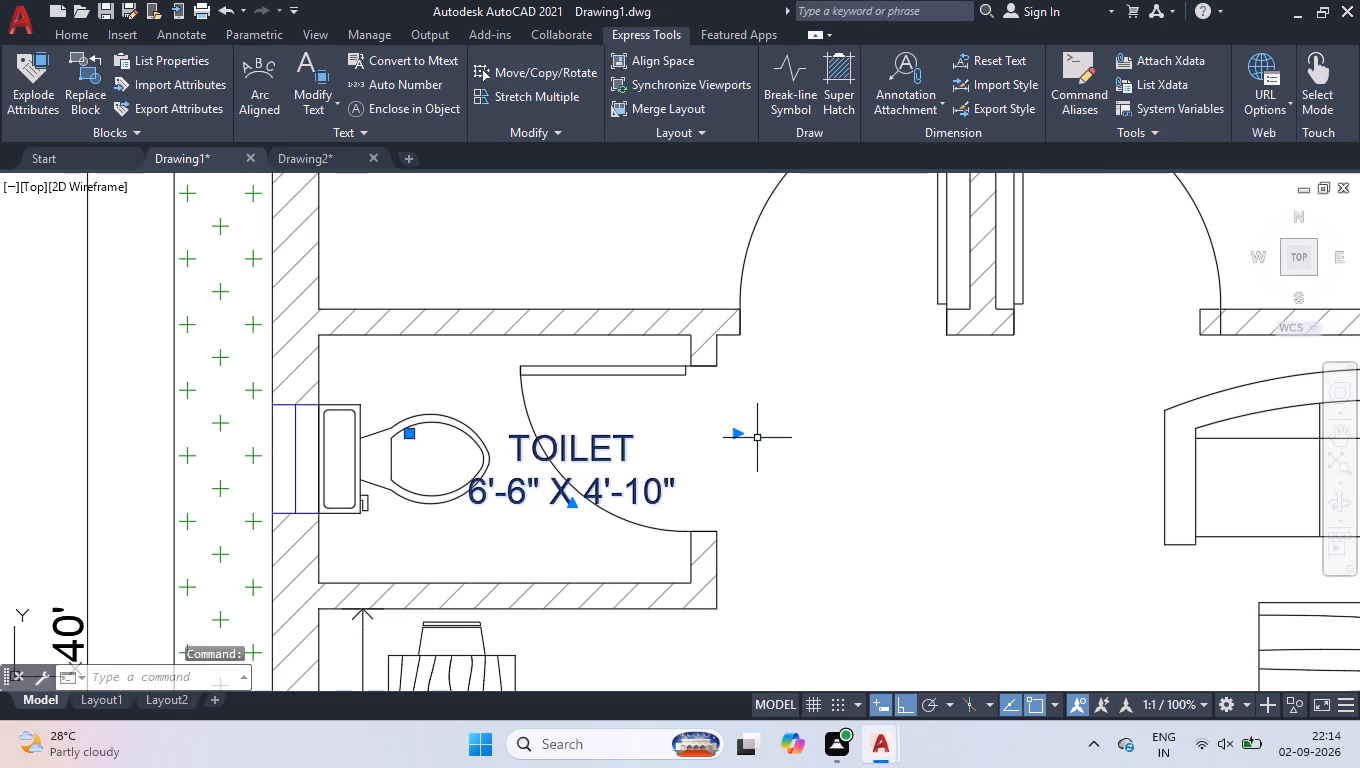
left_click(734, 431)
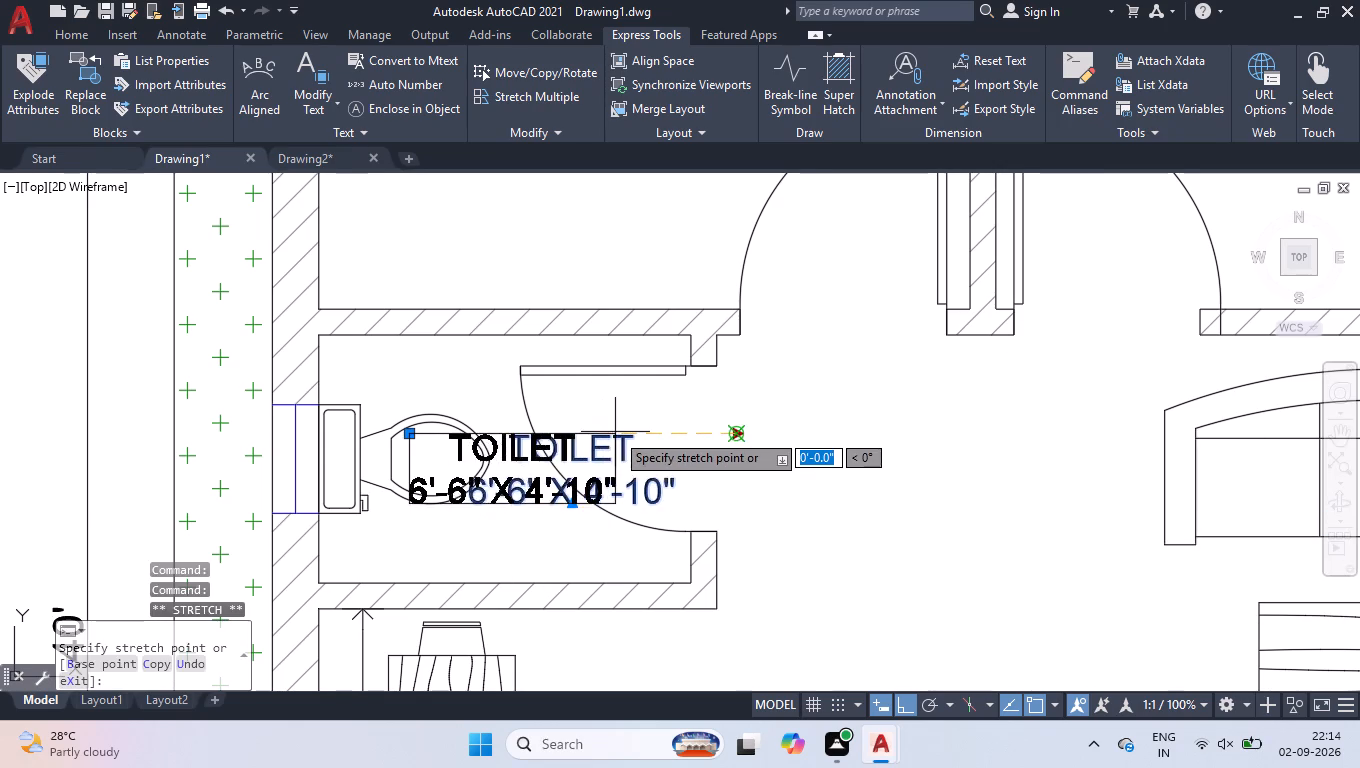
left_click(617, 435)
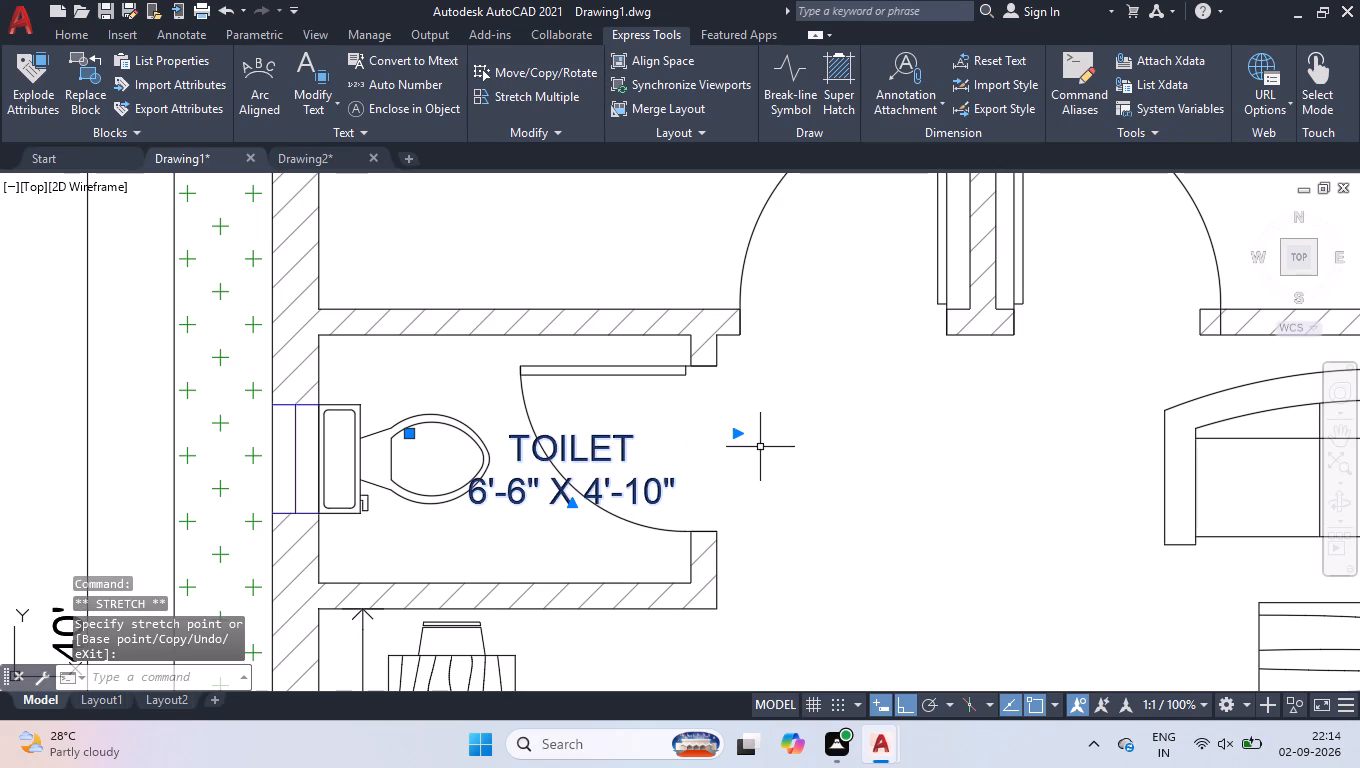
scroll(726, 435, "up", 1)
left_click(735, 434)
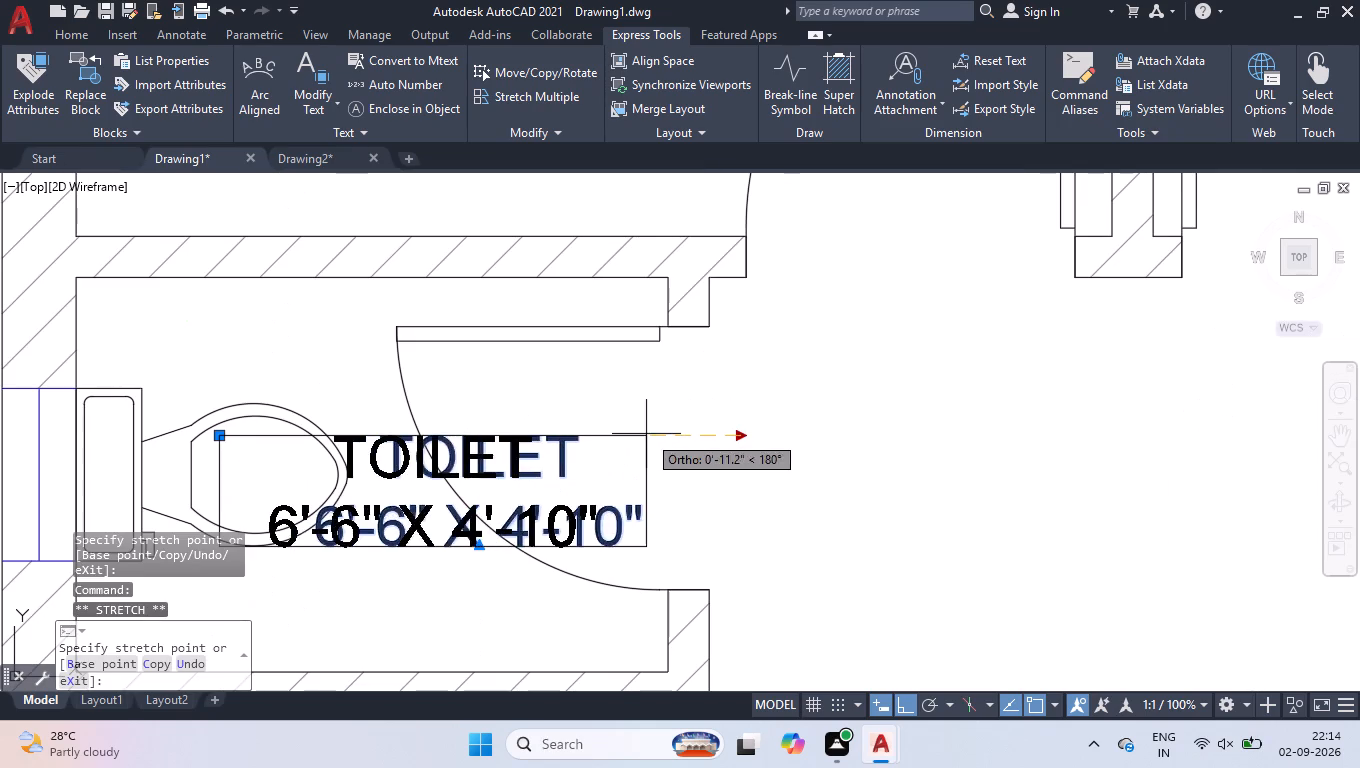
left_click(616, 434)
left_click(614, 434)
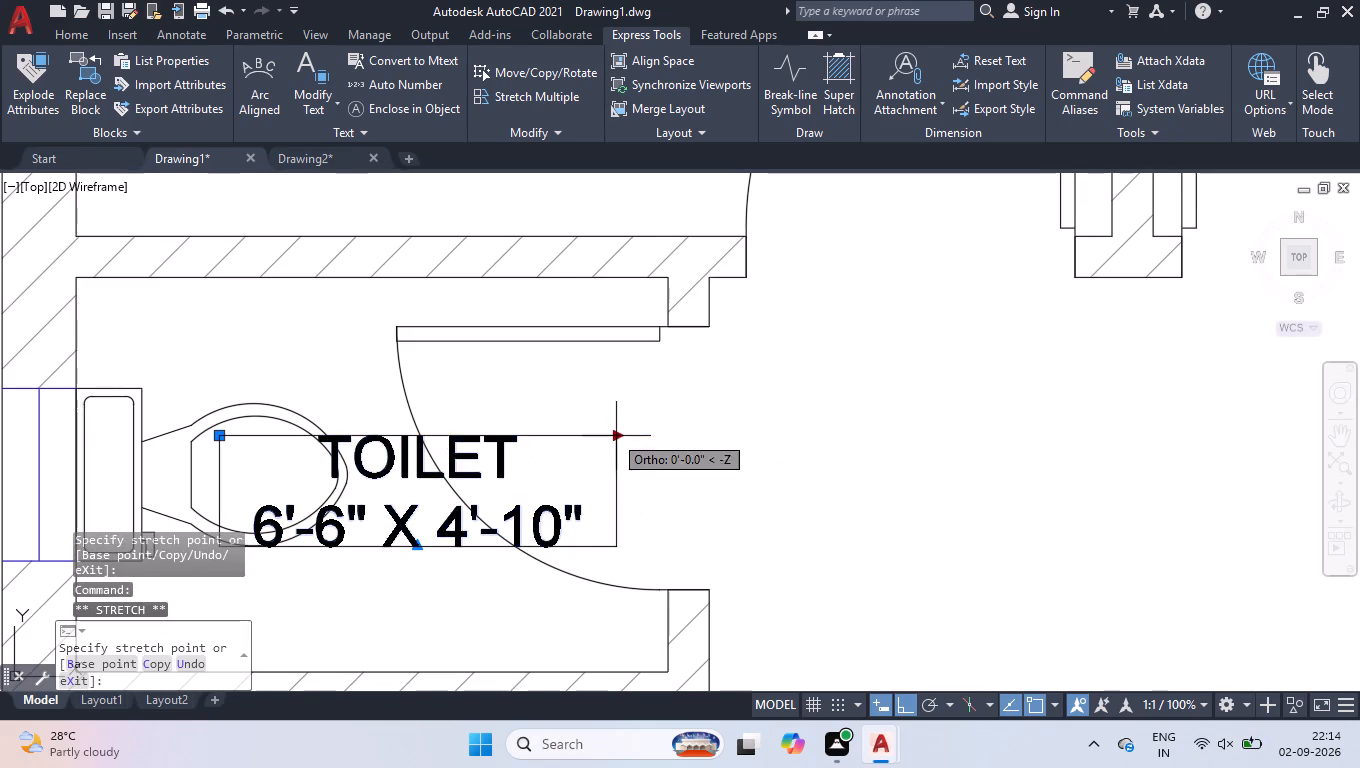
left_click(565, 419)
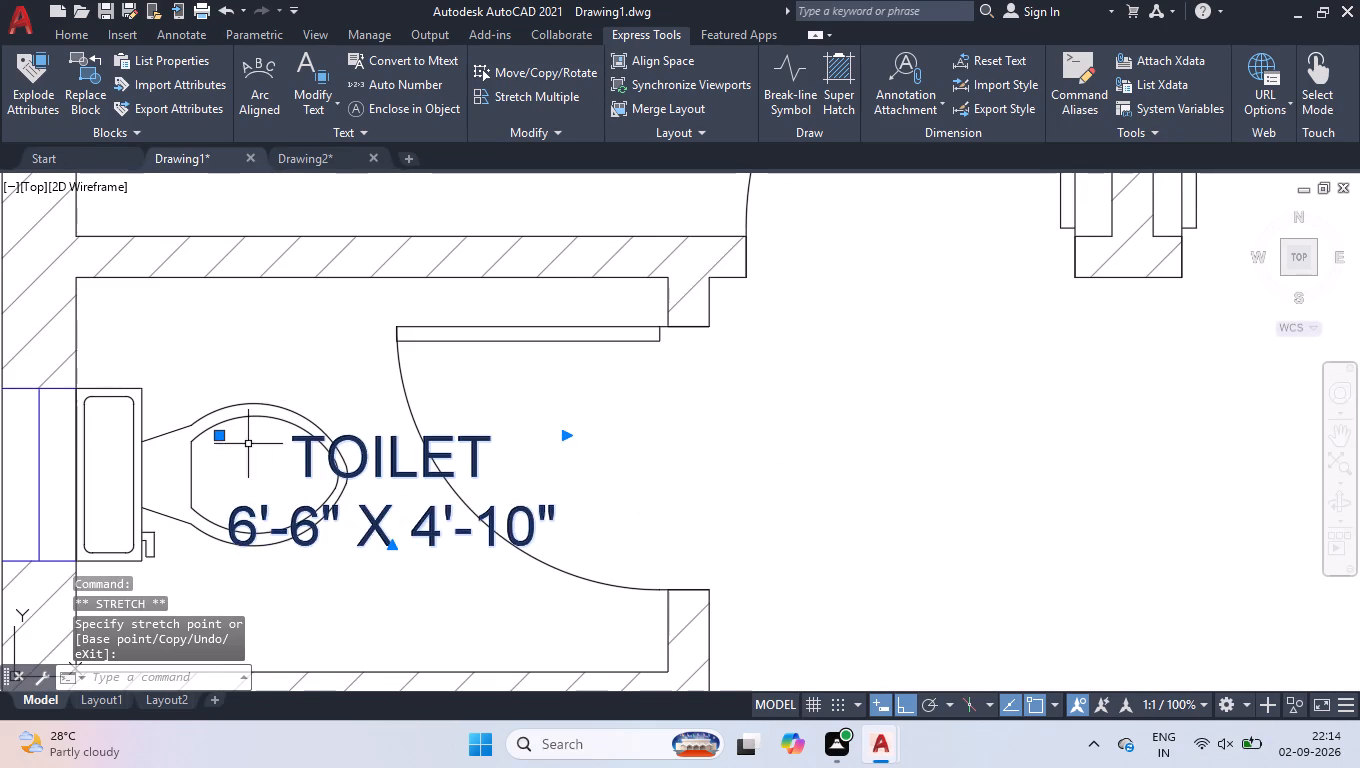
Move the TOILET label straight down about 1'-1.5" to just above the room's bottom wall and clear the selection.
left_click(216, 432)
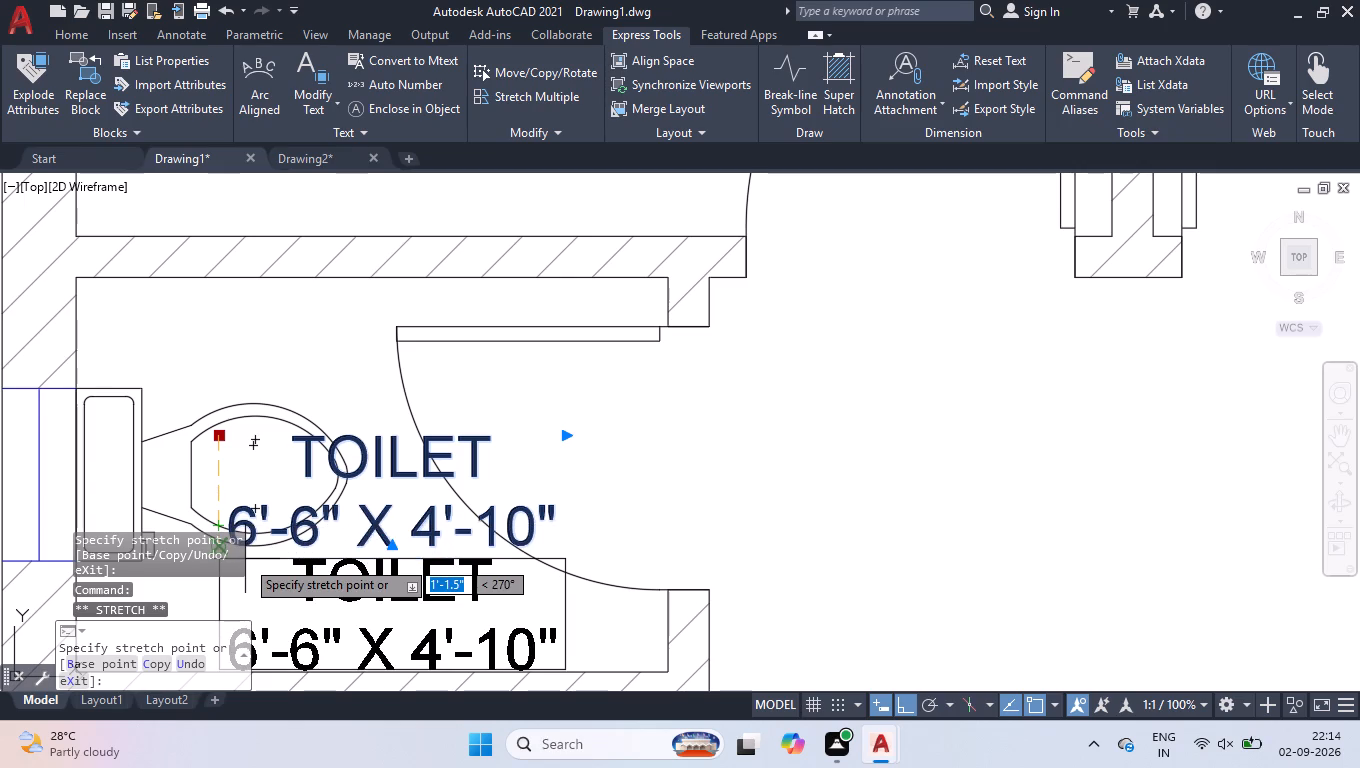
left_click(245, 559)
scroll(476, 607, "down", 2)
left_click(608, 601)
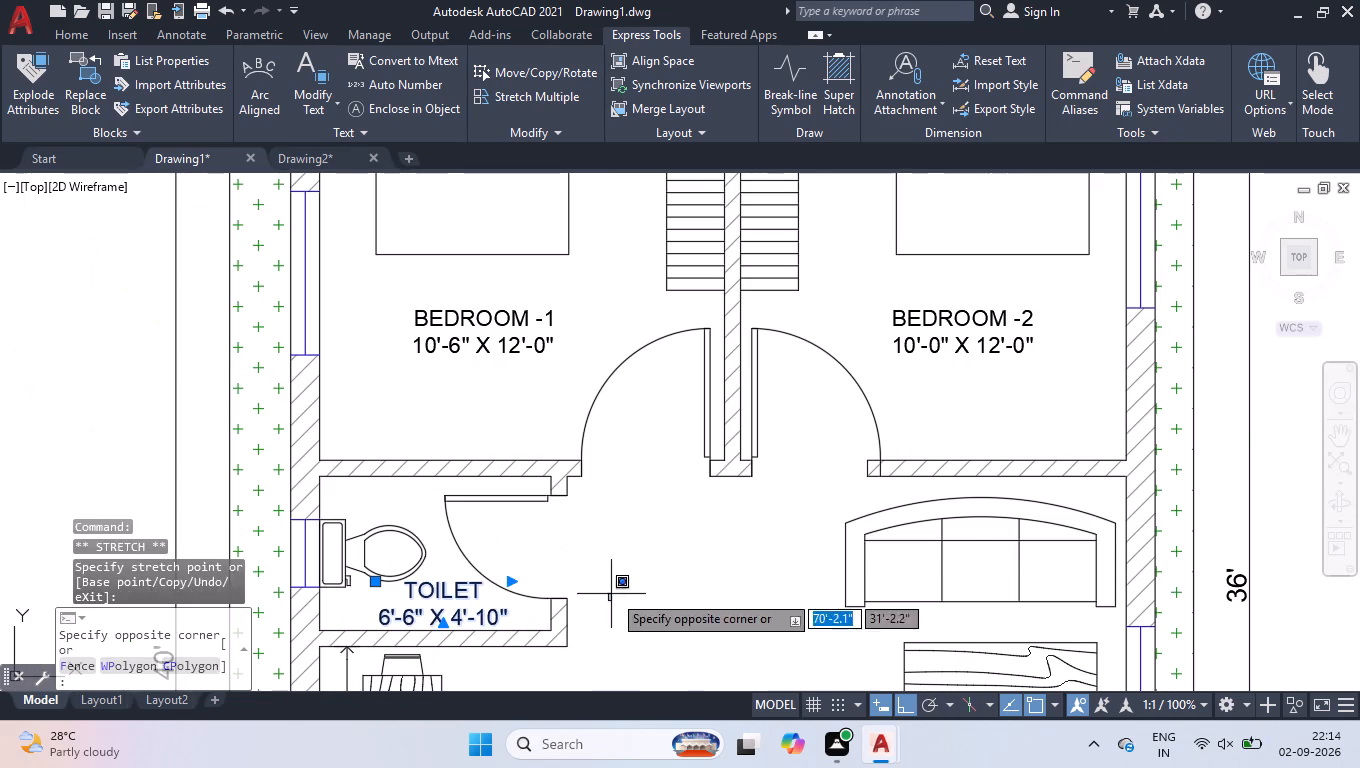
left_click(678, 514)
right_click(680, 512)
left_click(733, 559)
scroll(731, 574, "down", 2)
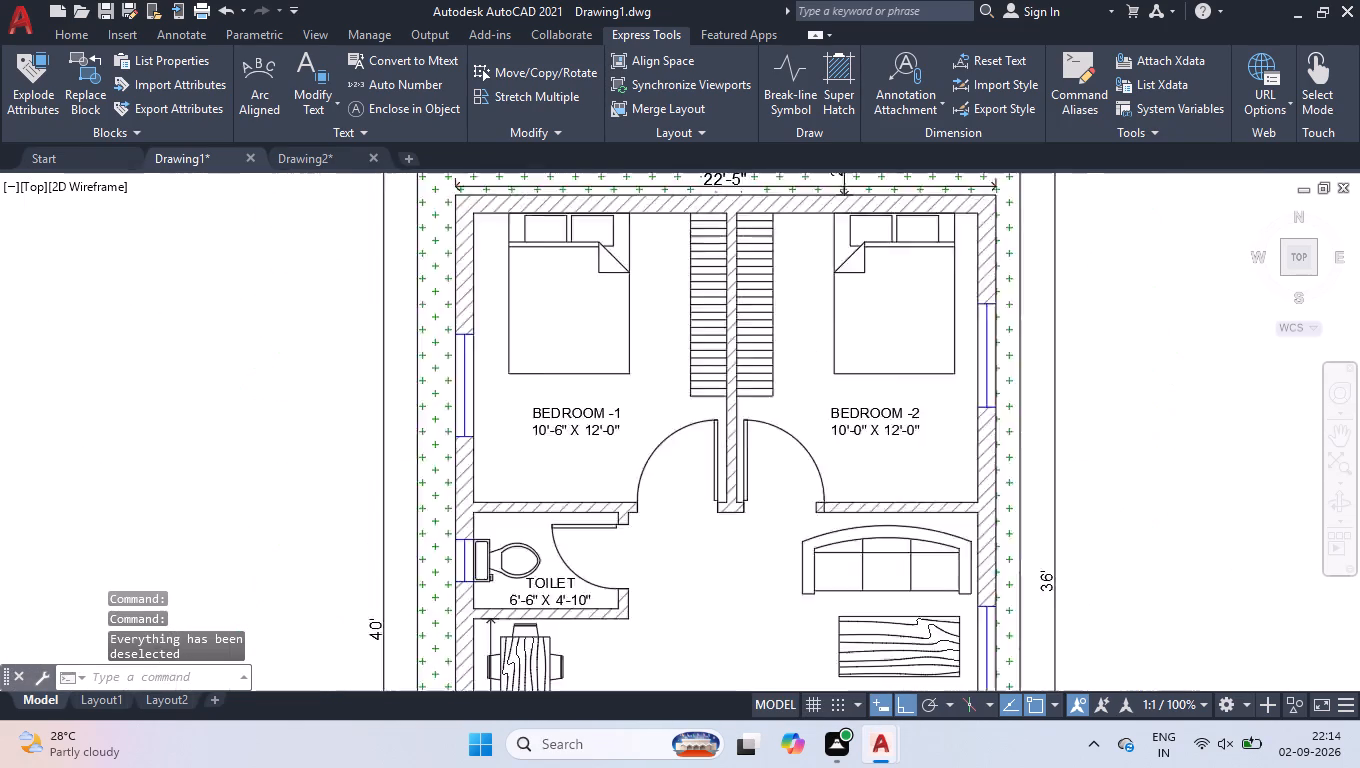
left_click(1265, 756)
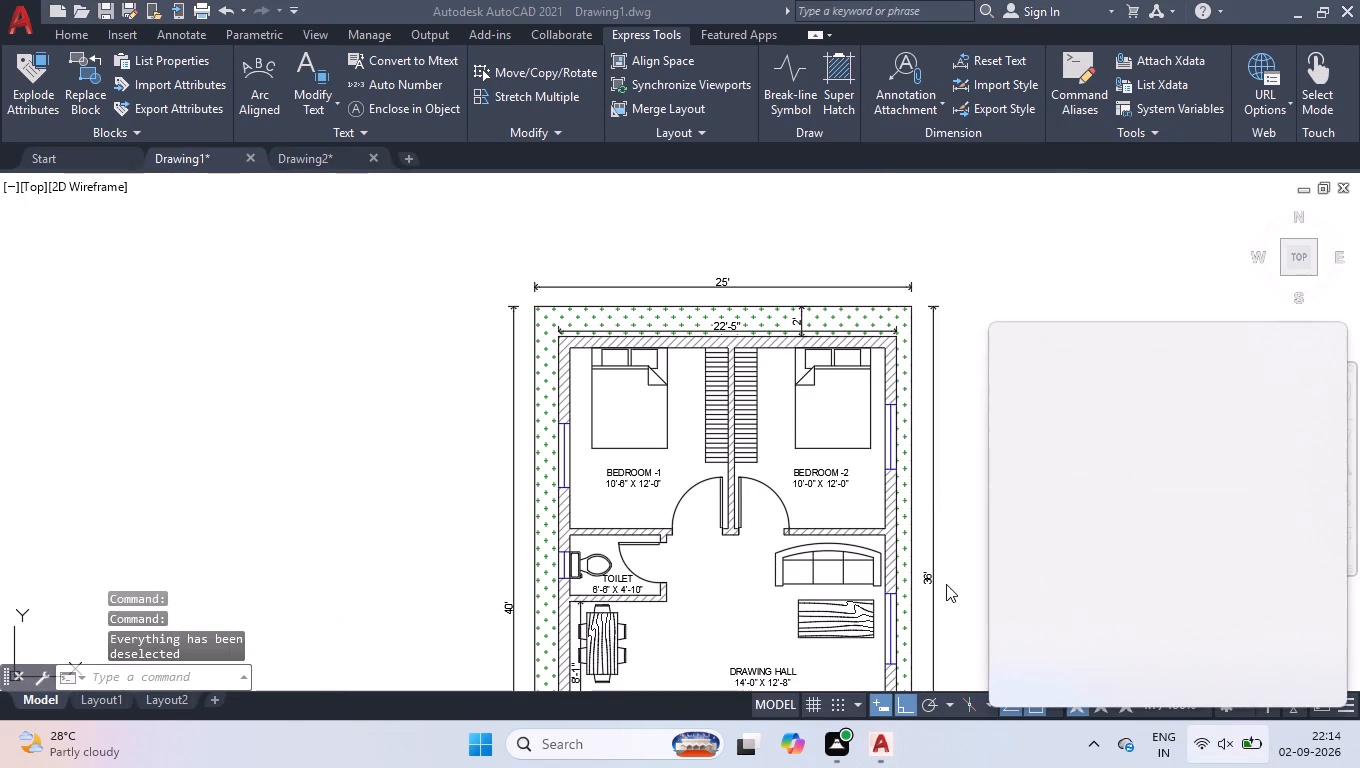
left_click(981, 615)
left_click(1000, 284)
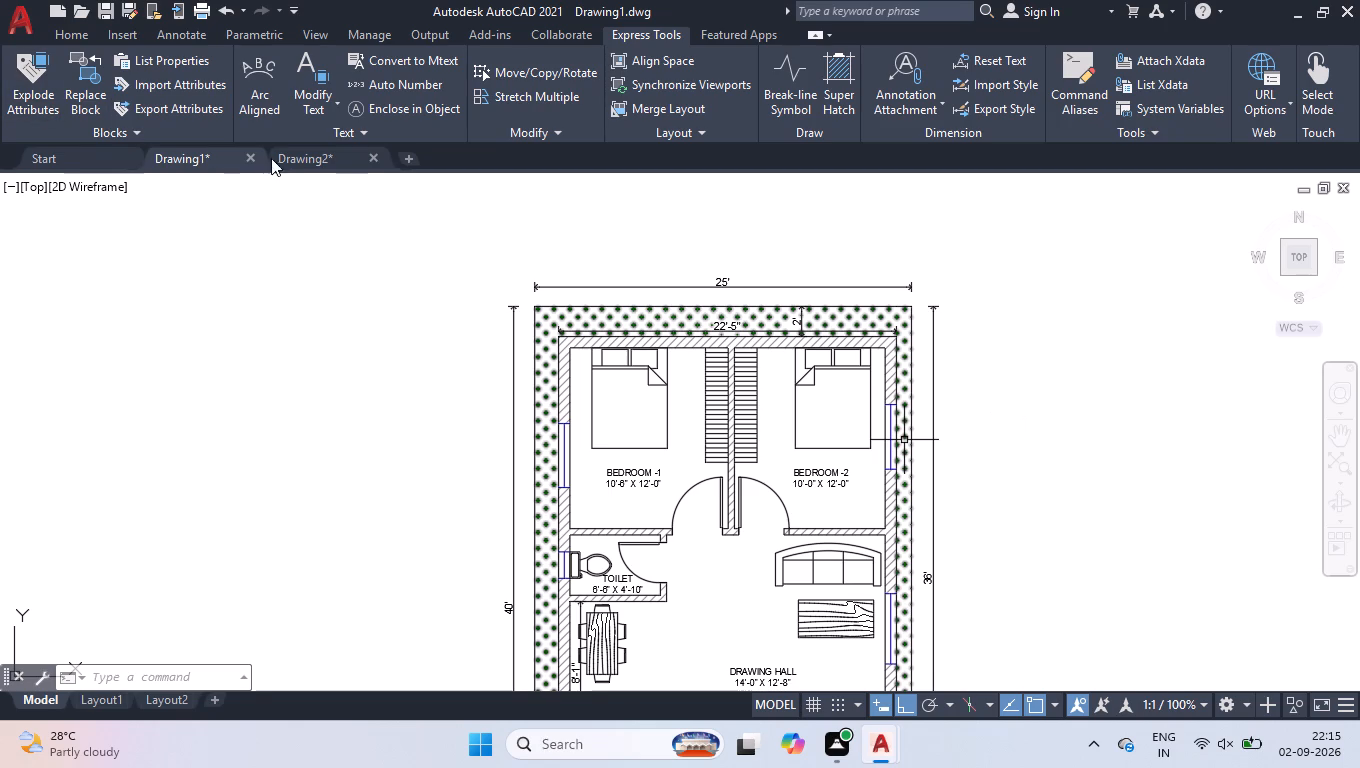
Close Drawing2 without saving its changes.
left_click(373, 160)
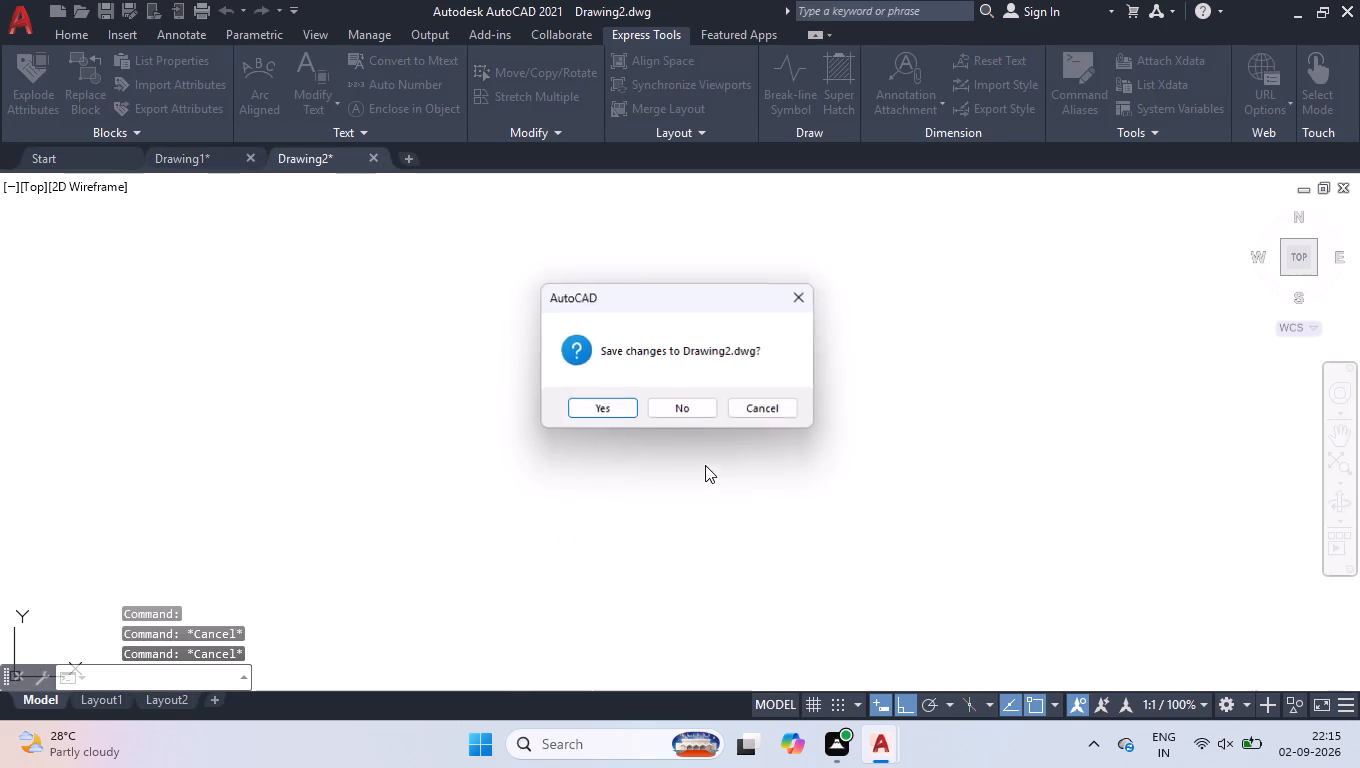
left_click(698, 408)
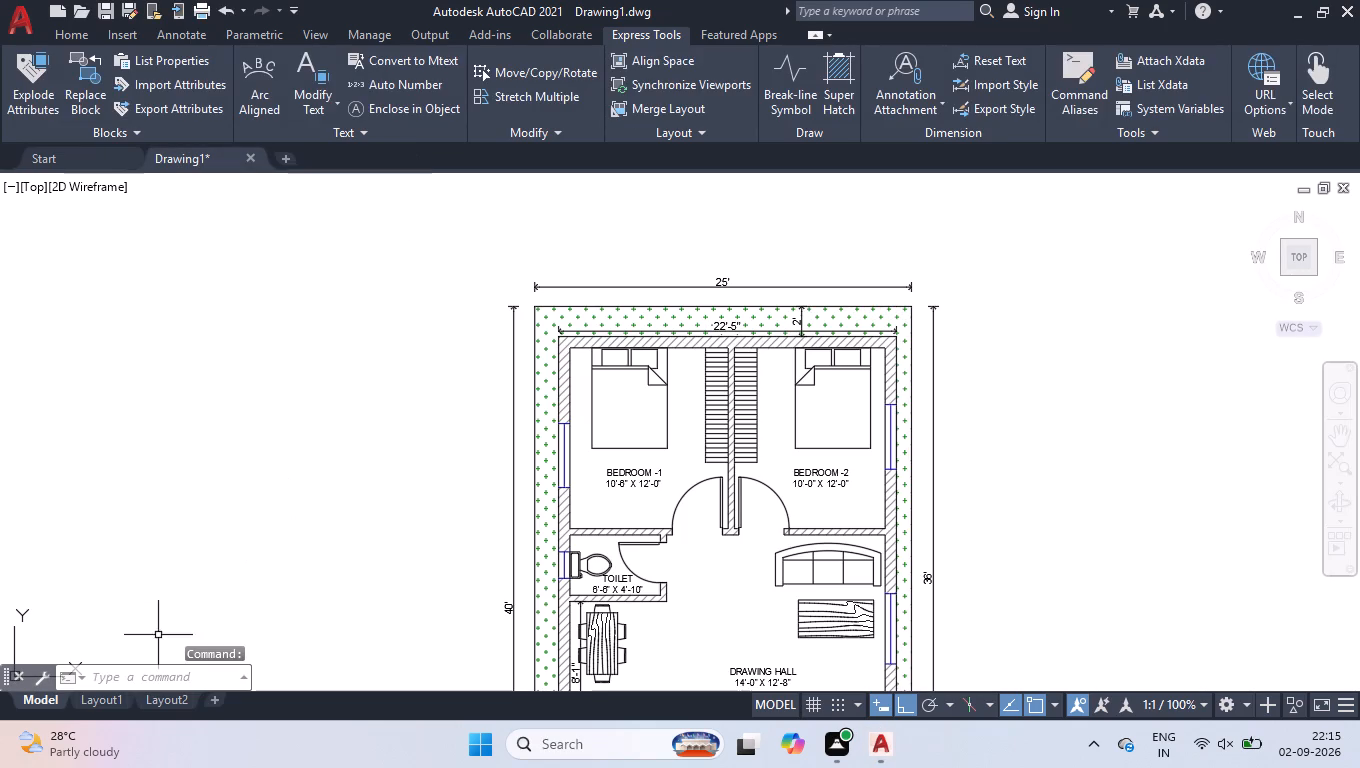
Switch to Layout1 and delete its existing viewport.
left_click(118, 697)
left_click(671, 249)
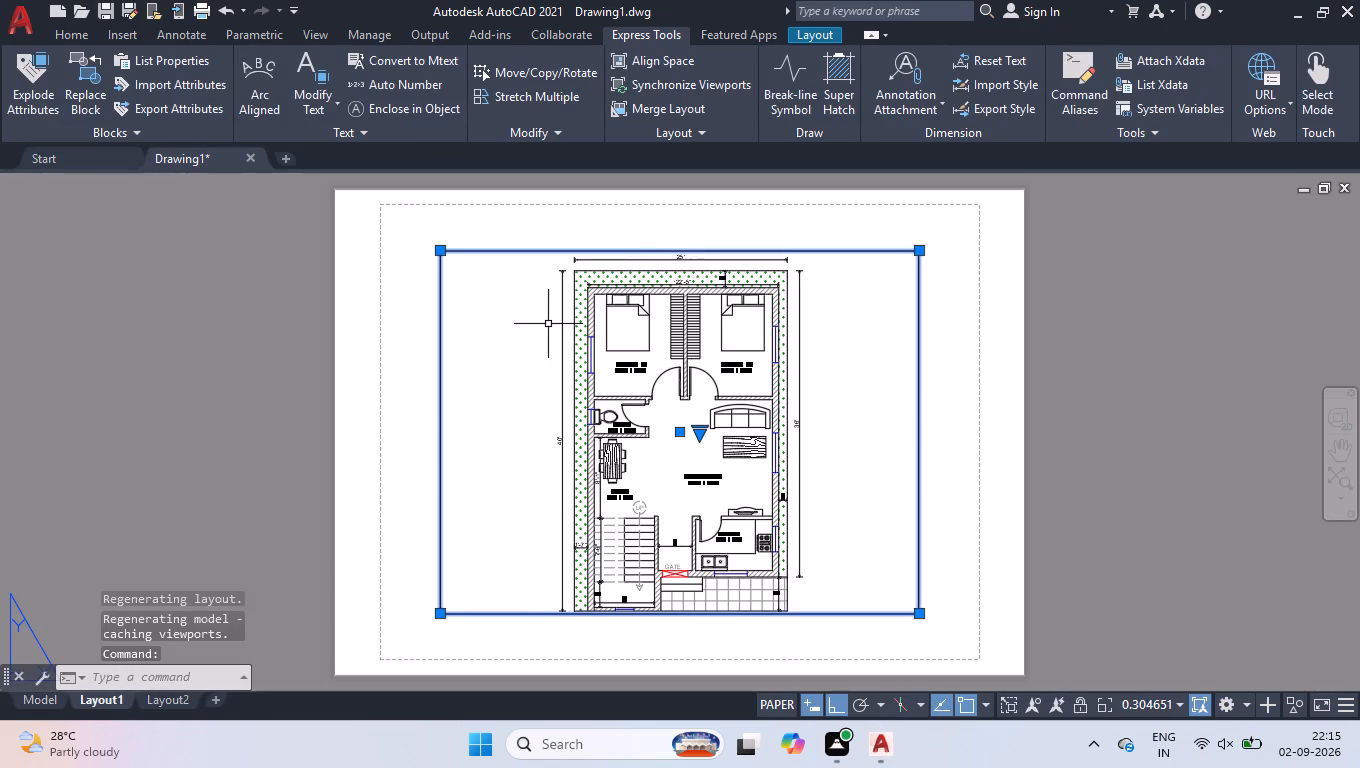
key("Delete")
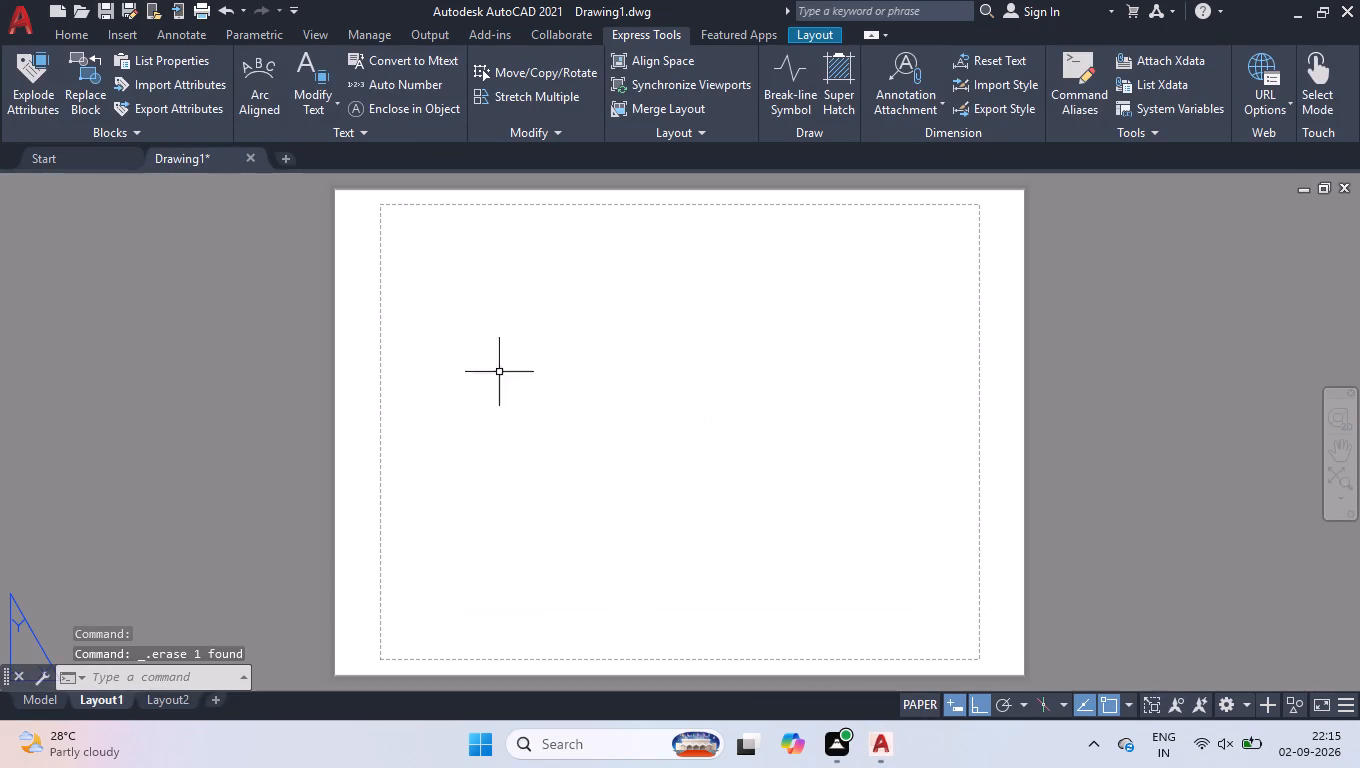
Modify Layout1's page setup to use the DWG To PDF.pc3 plotter and ISO full bleed A3 (420.00 x 297.00 MM) paper.
right_click(87, 707)
left_click(224, 555)
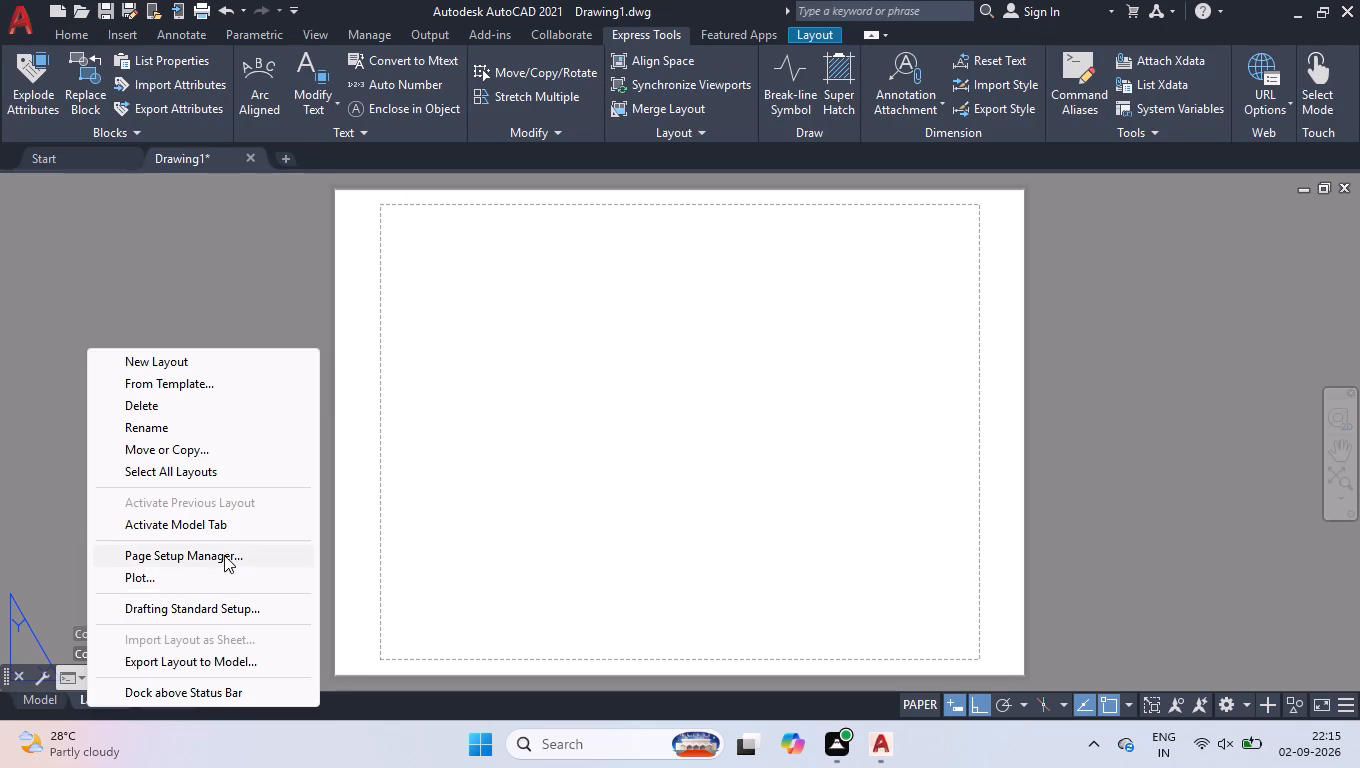
left_click(850, 334)
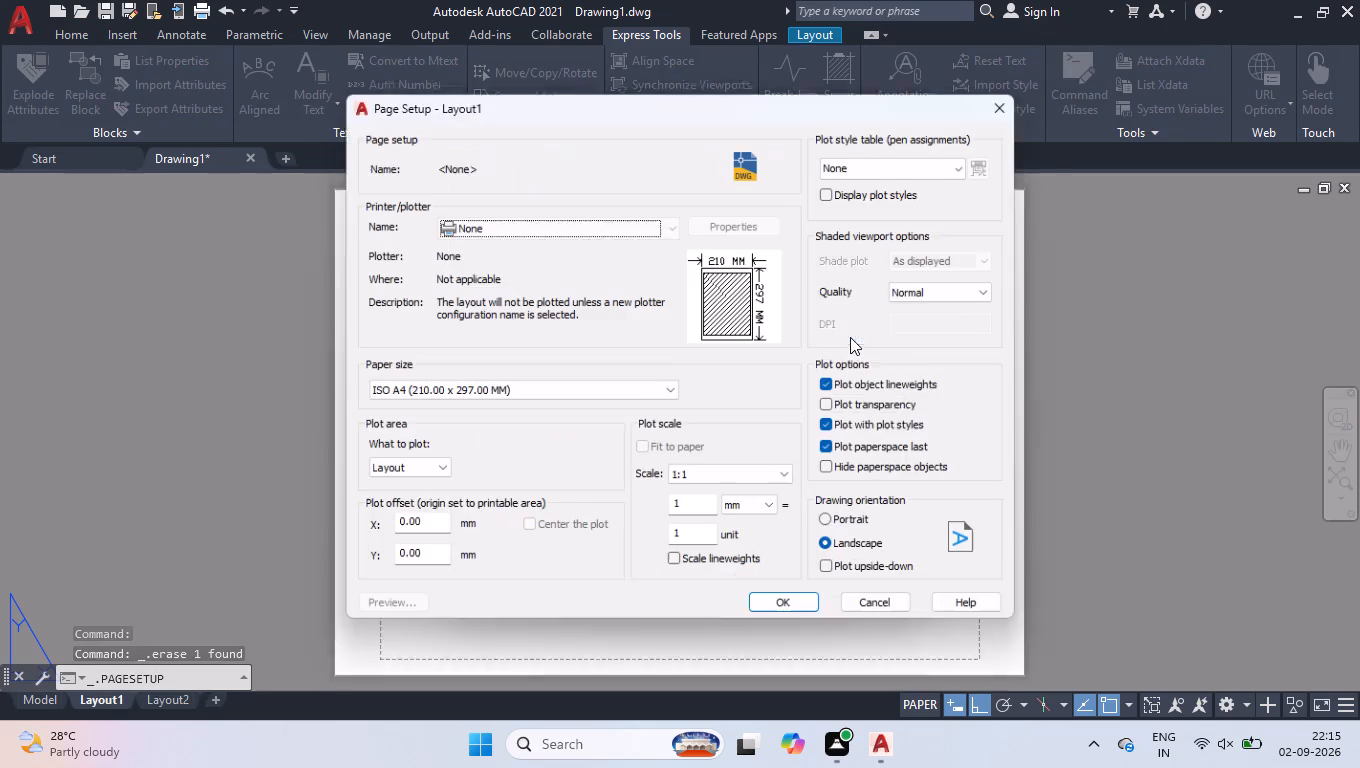
left_click(633, 223)
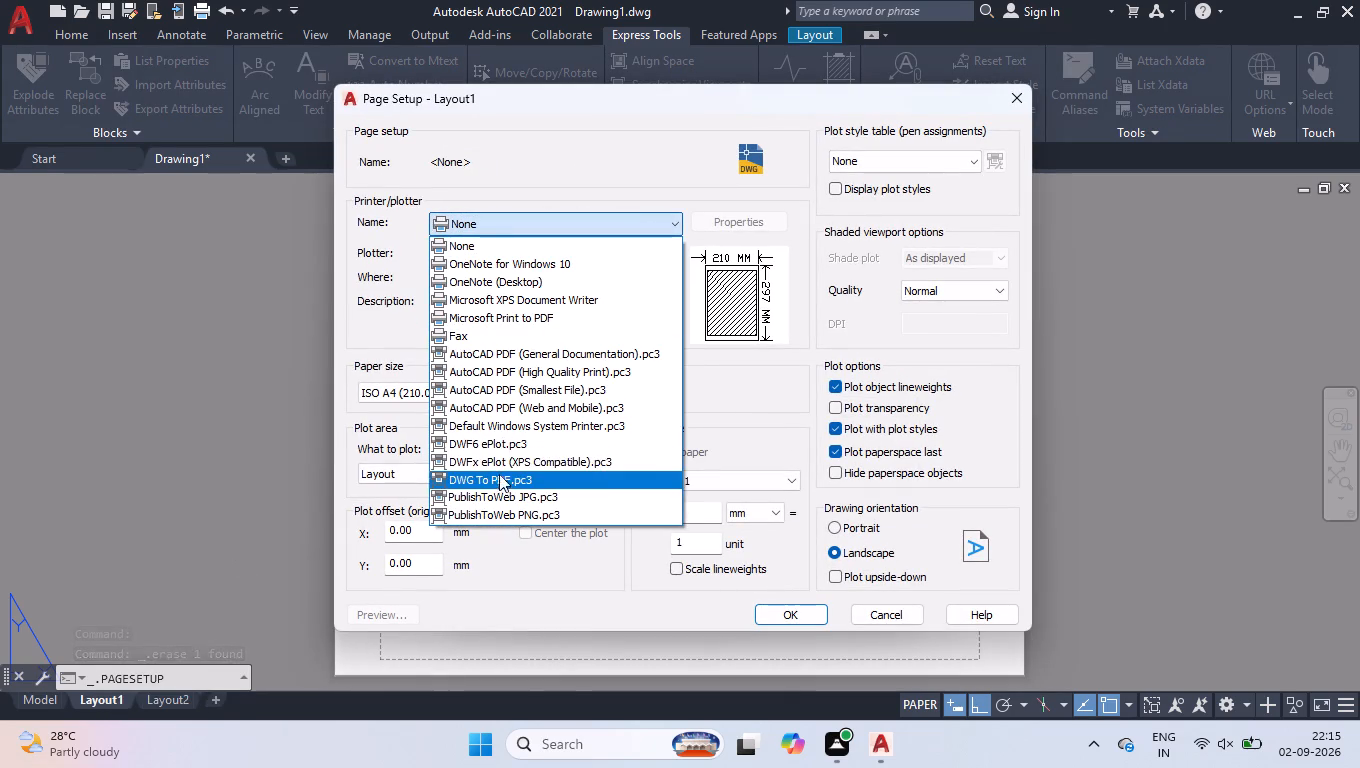
left_click(504, 482)
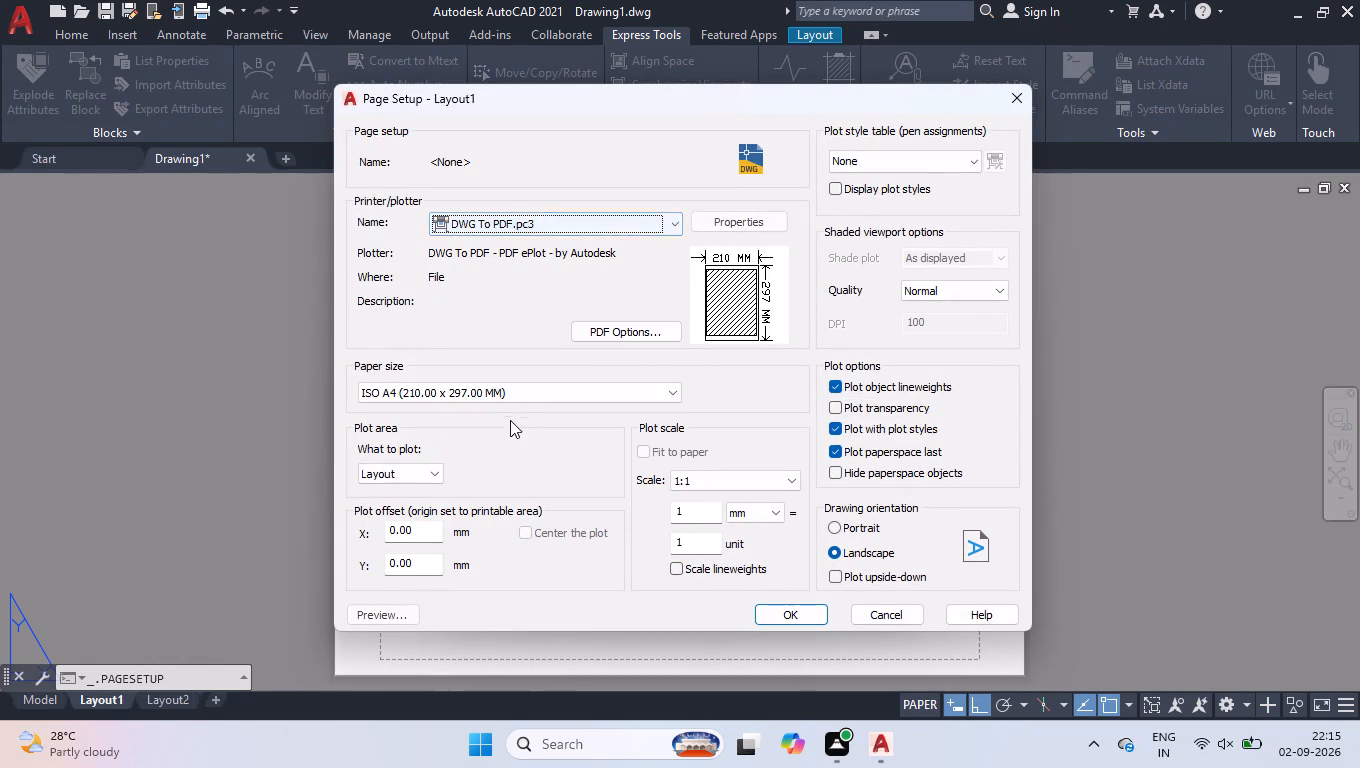
left_click(526, 395)
scroll(560, 289, "up", 7)
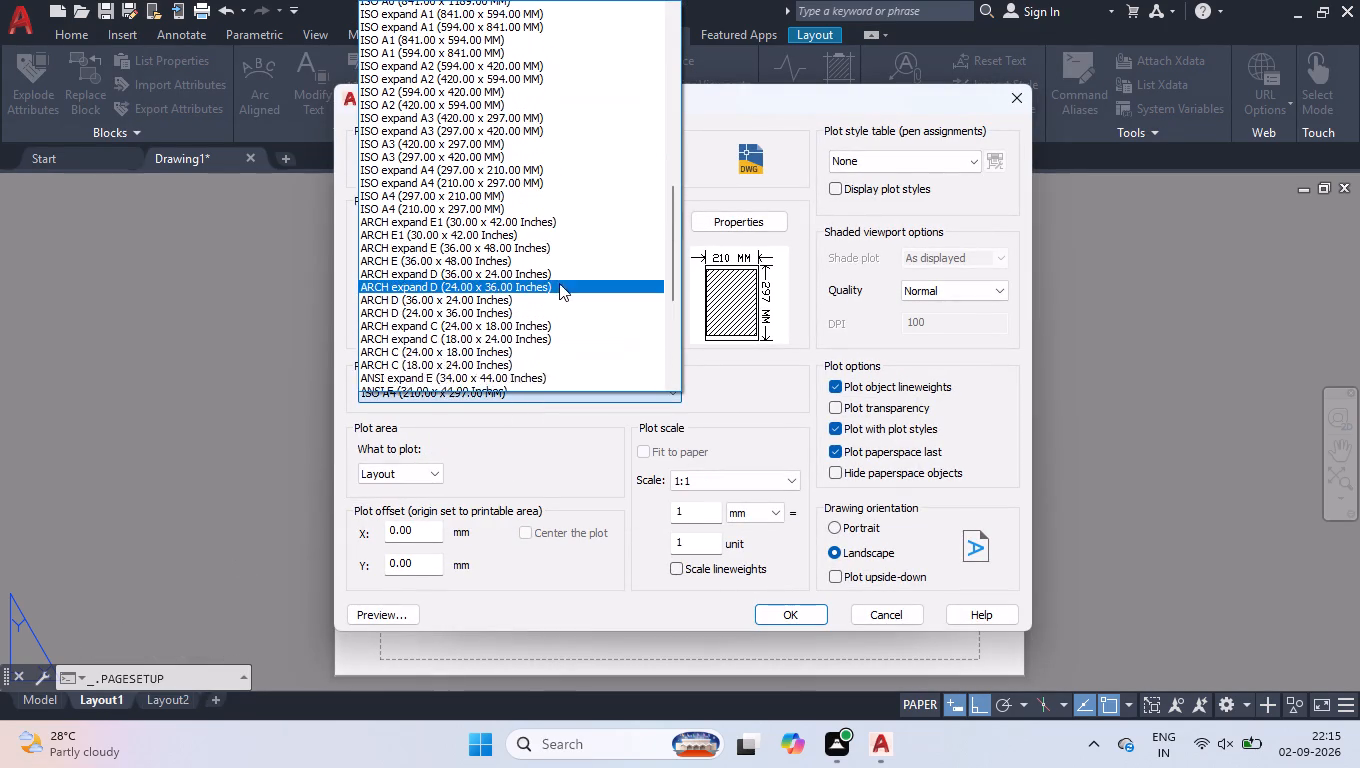
scroll(543, 191, "up", 6)
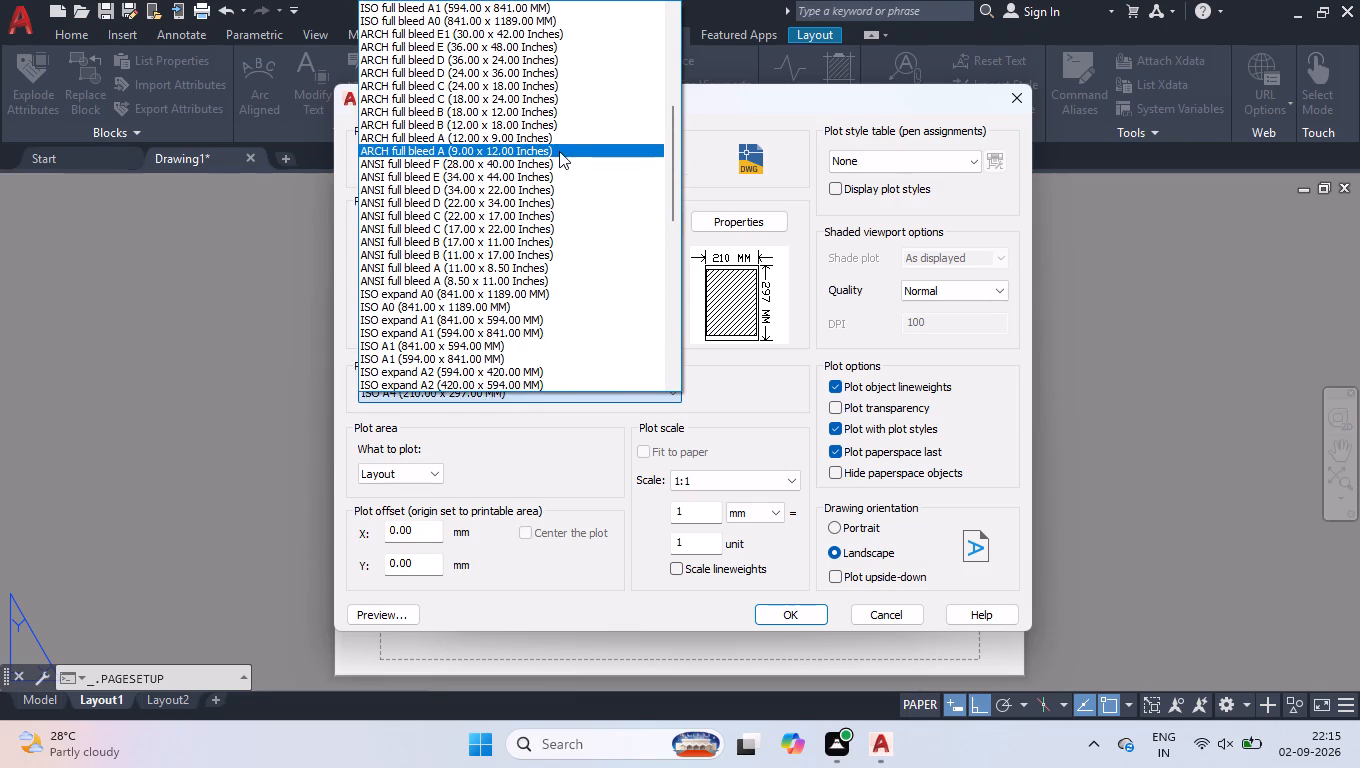
scroll(559, 151, "up", 5)
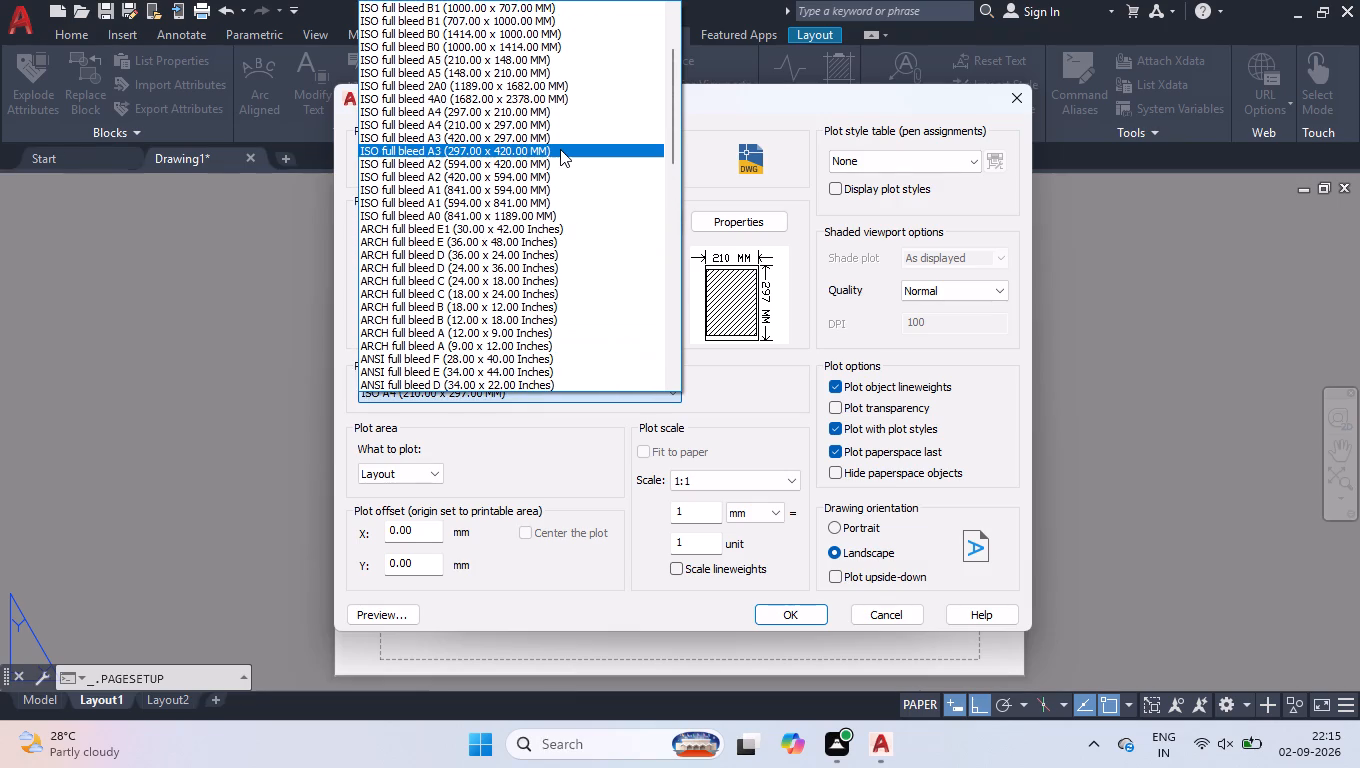
left_click(561, 137)
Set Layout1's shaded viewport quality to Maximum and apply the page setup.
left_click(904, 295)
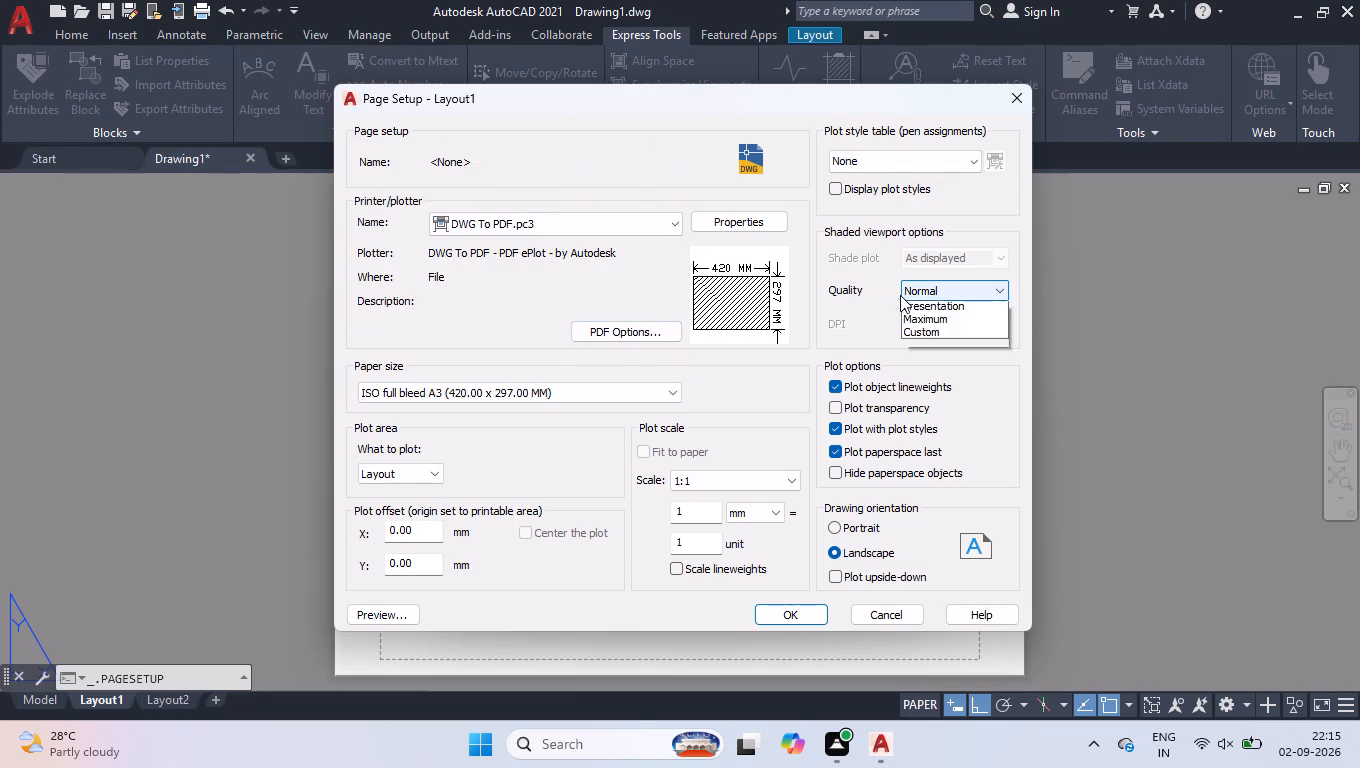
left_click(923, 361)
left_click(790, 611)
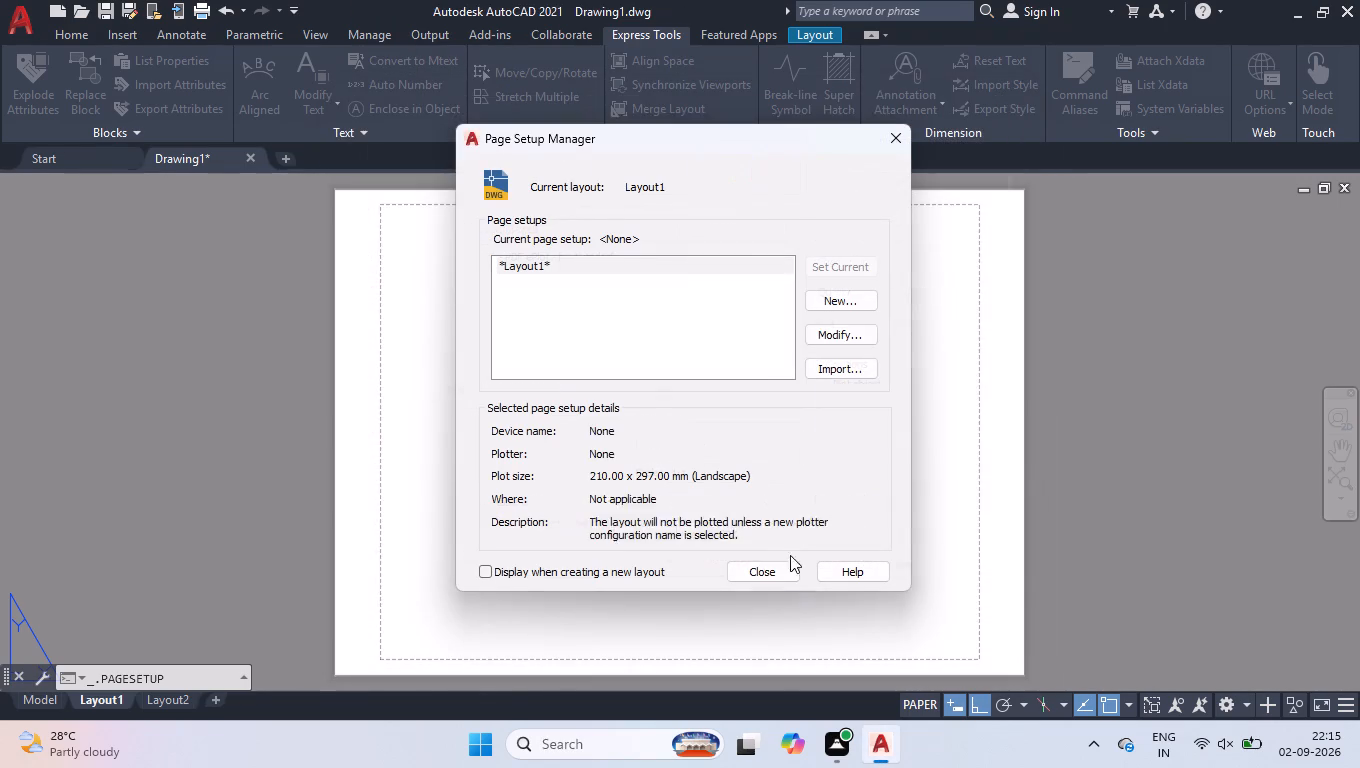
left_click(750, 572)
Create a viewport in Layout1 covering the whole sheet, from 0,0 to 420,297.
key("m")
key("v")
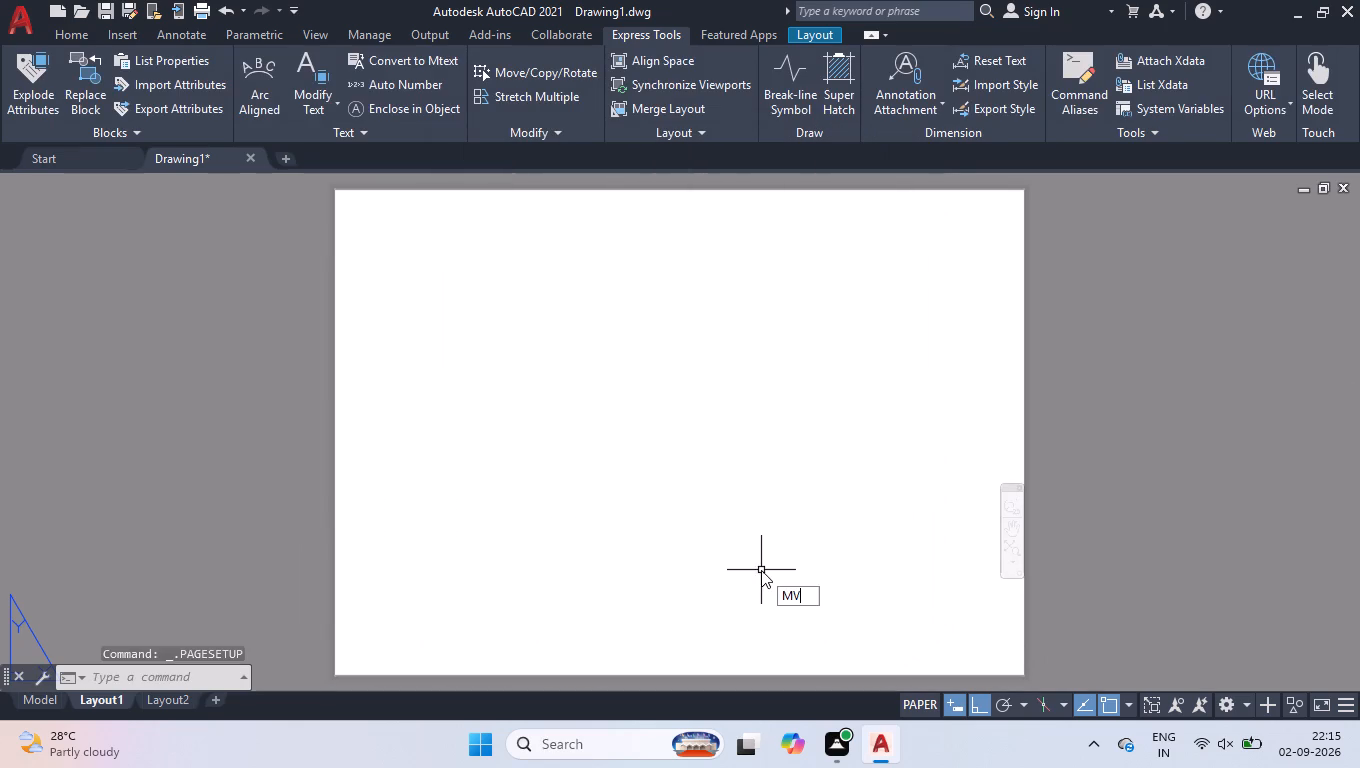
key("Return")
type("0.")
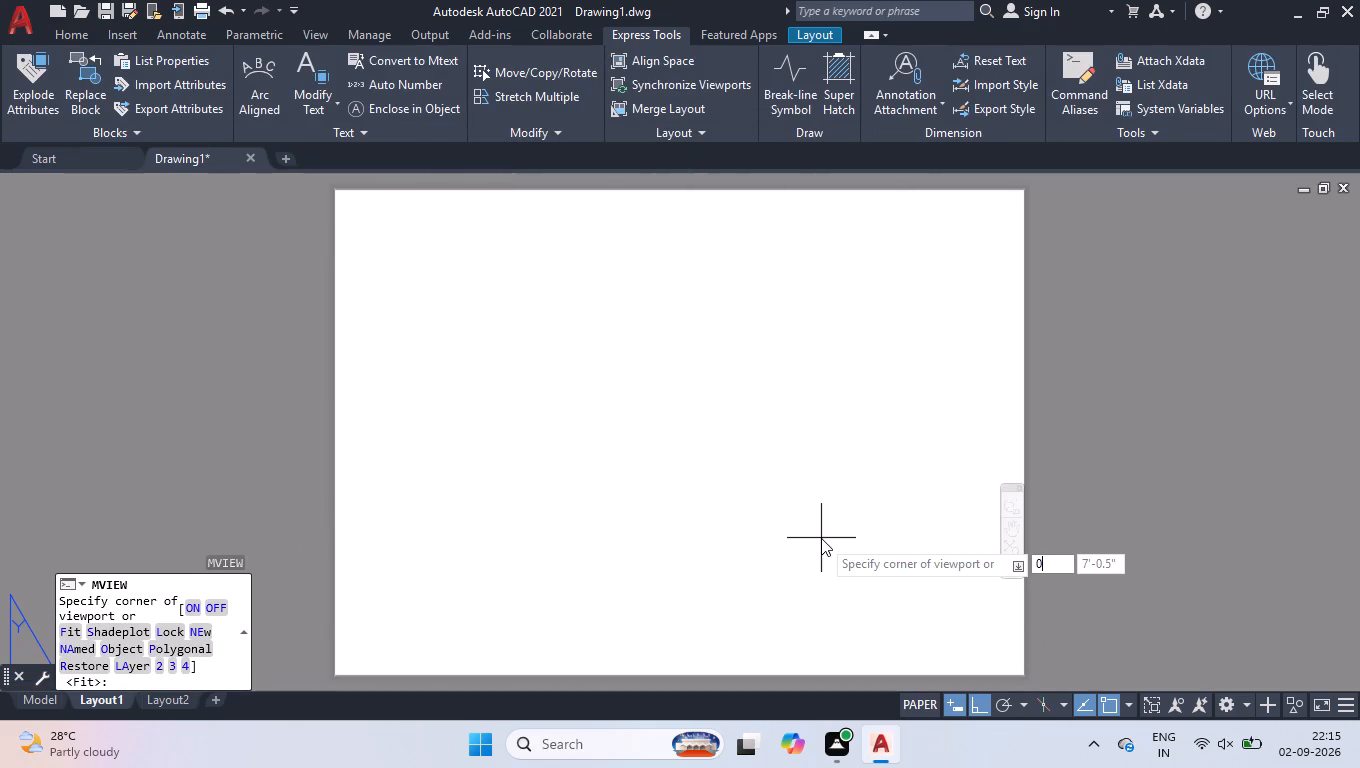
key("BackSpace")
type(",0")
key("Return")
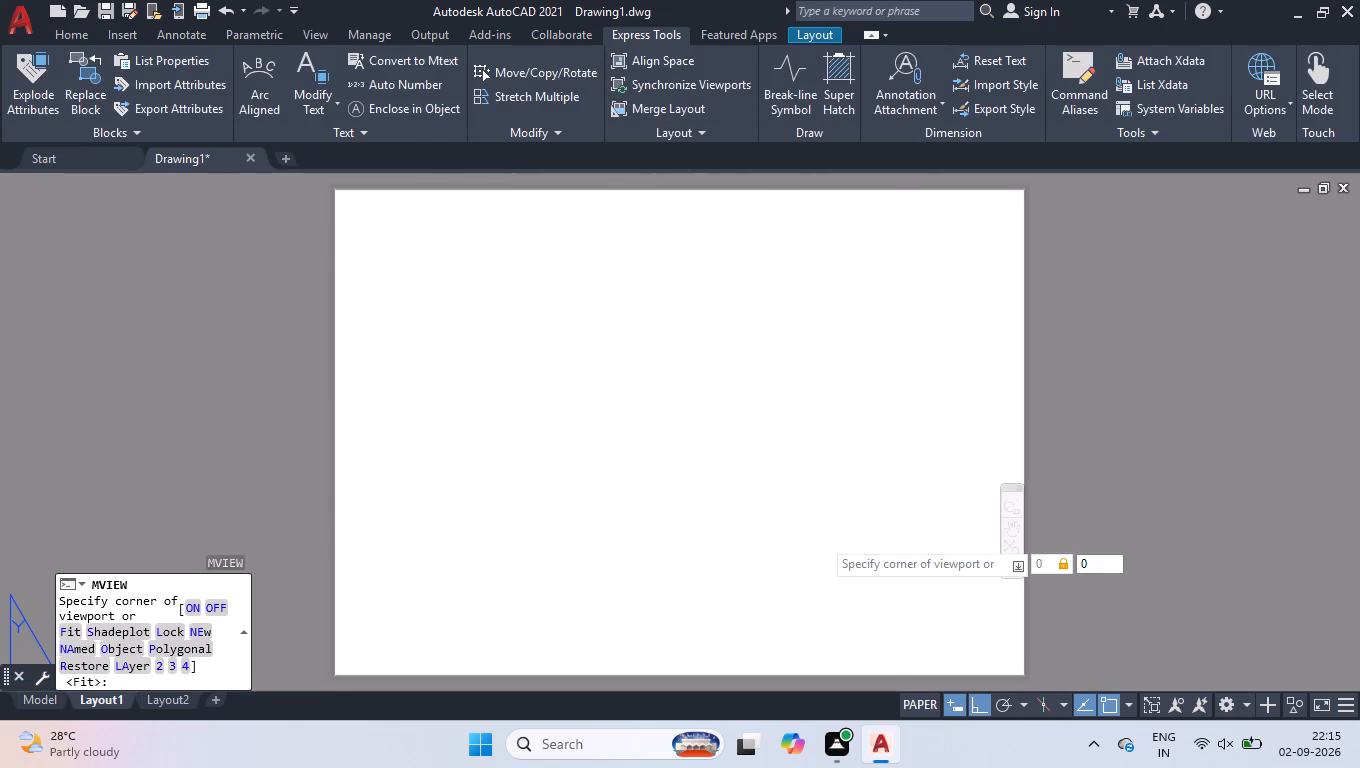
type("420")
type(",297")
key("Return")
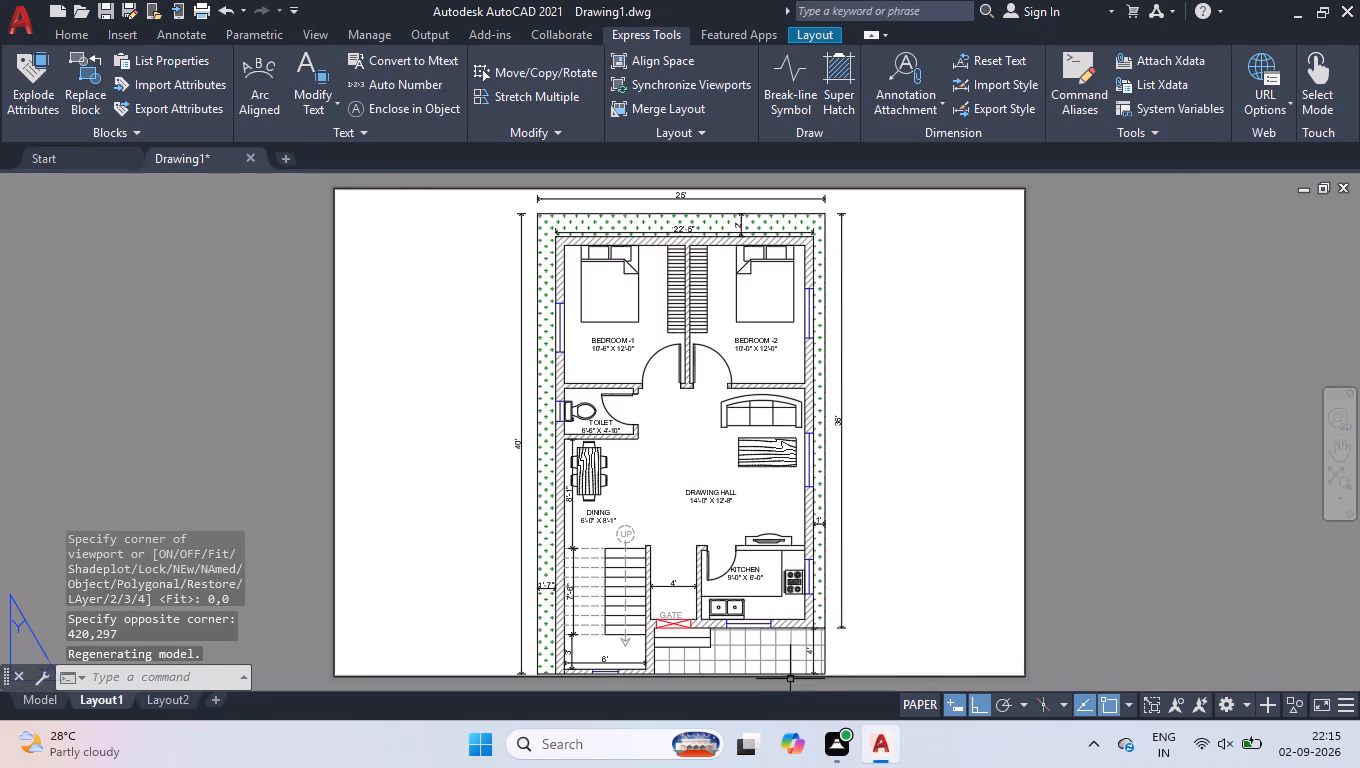
Examine the house plan in Layout1's new viewport and compare it with Layout2.
scroll(790, 679, "up", 3)
scroll(920, 666, "down", 4)
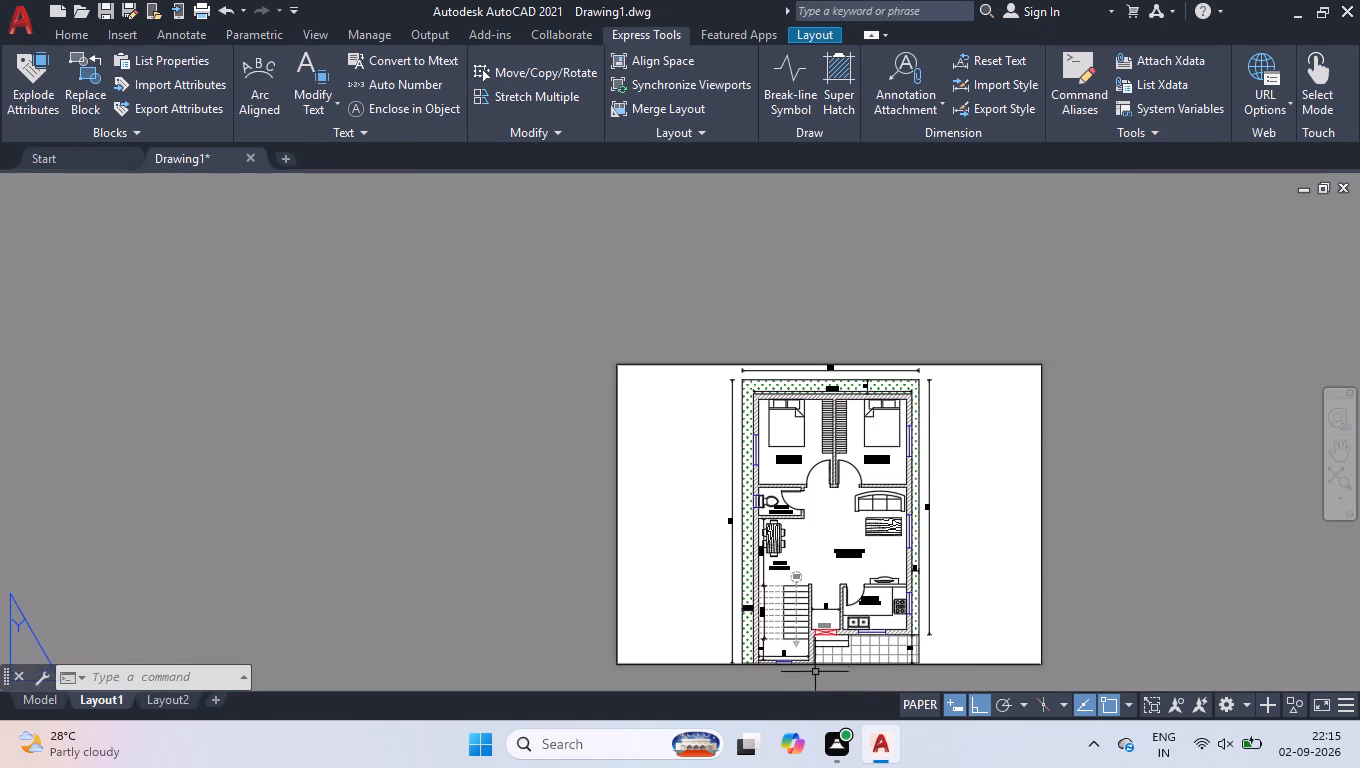
scroll(840, 680, "up", 1)
scroll(1229, 512, "down", 1)
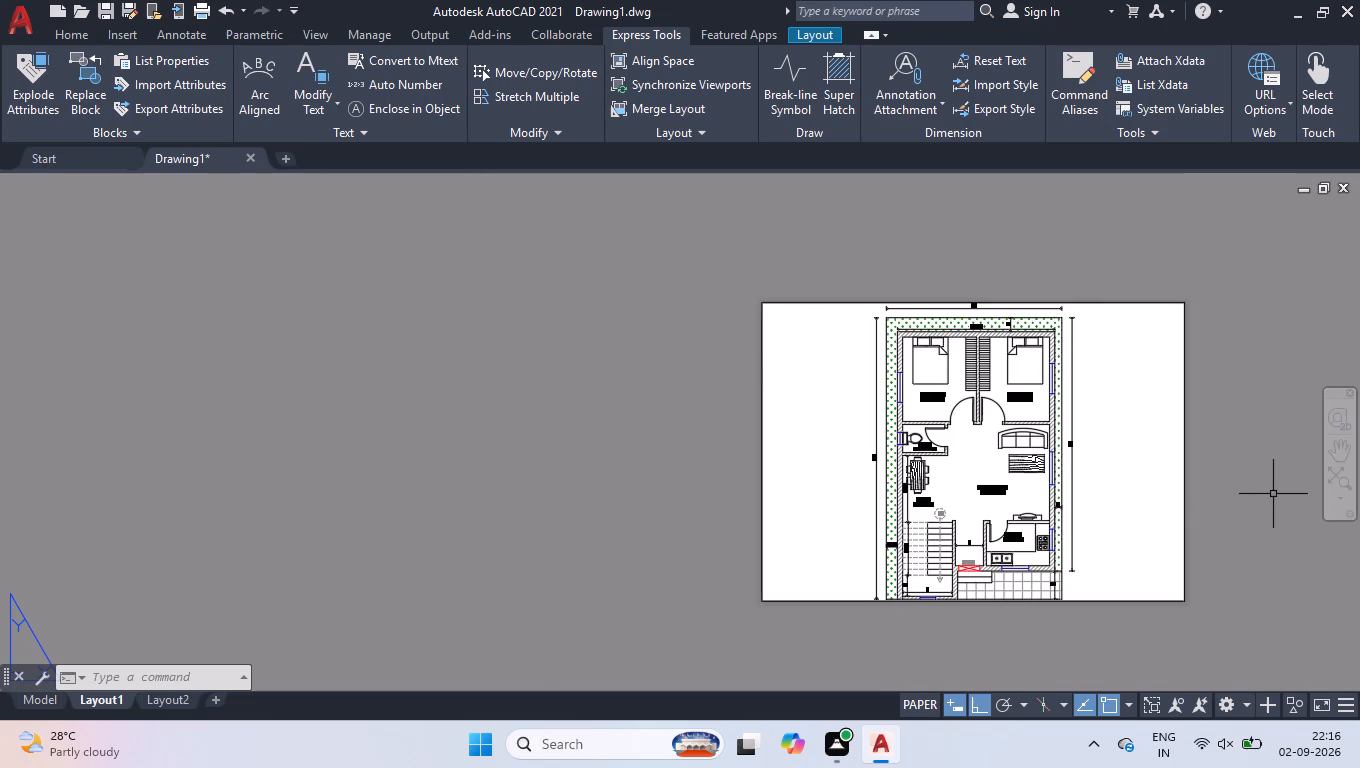
scroll(1275, 492, "up", 2)
scroll(1276, 492, "down", 1)
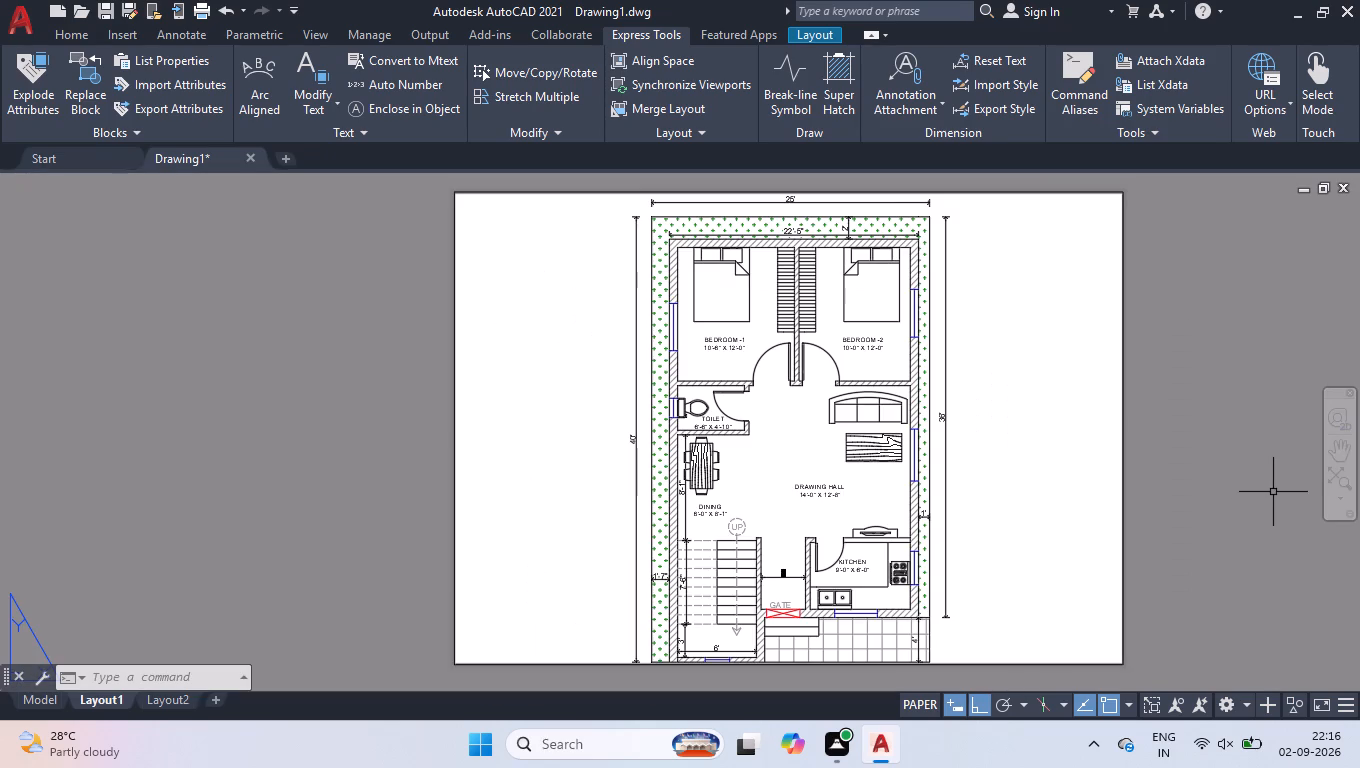
left_click(168, 706)
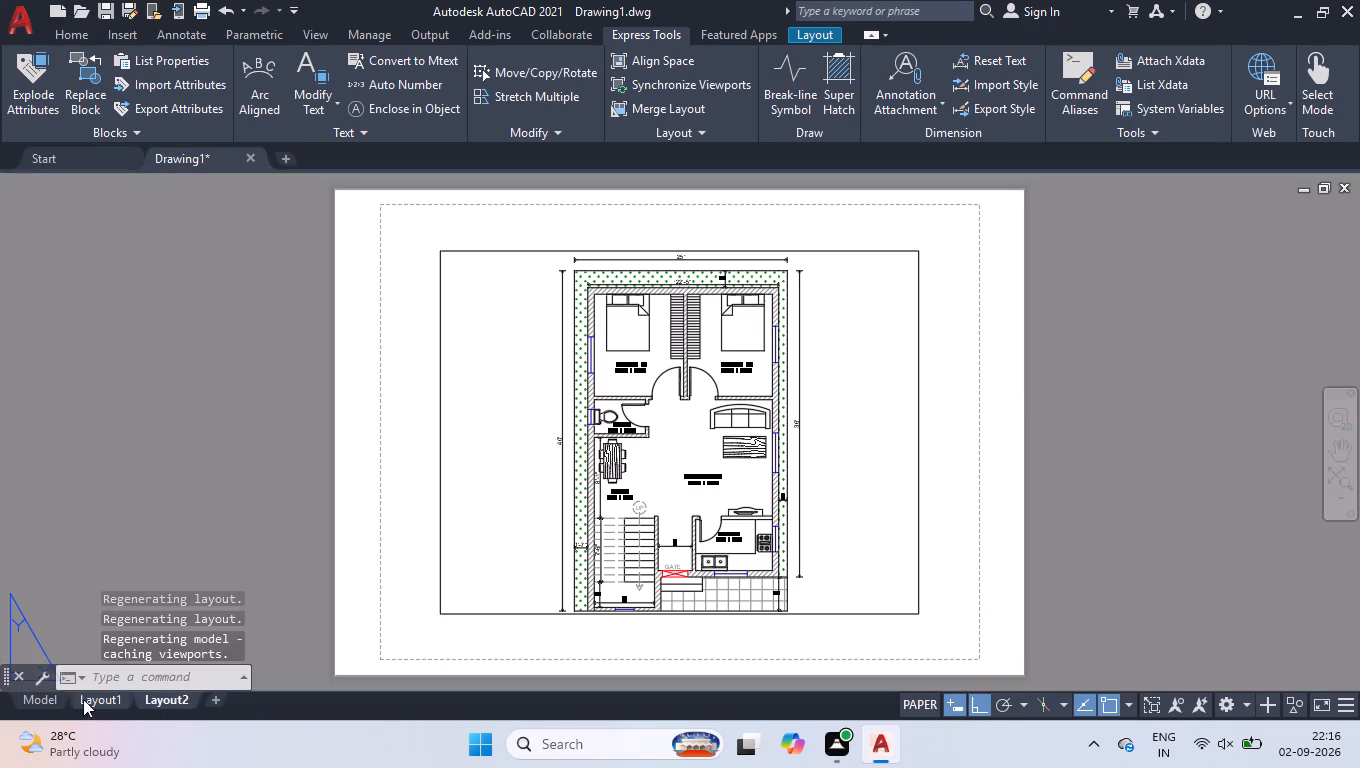
left_click(83, 697)
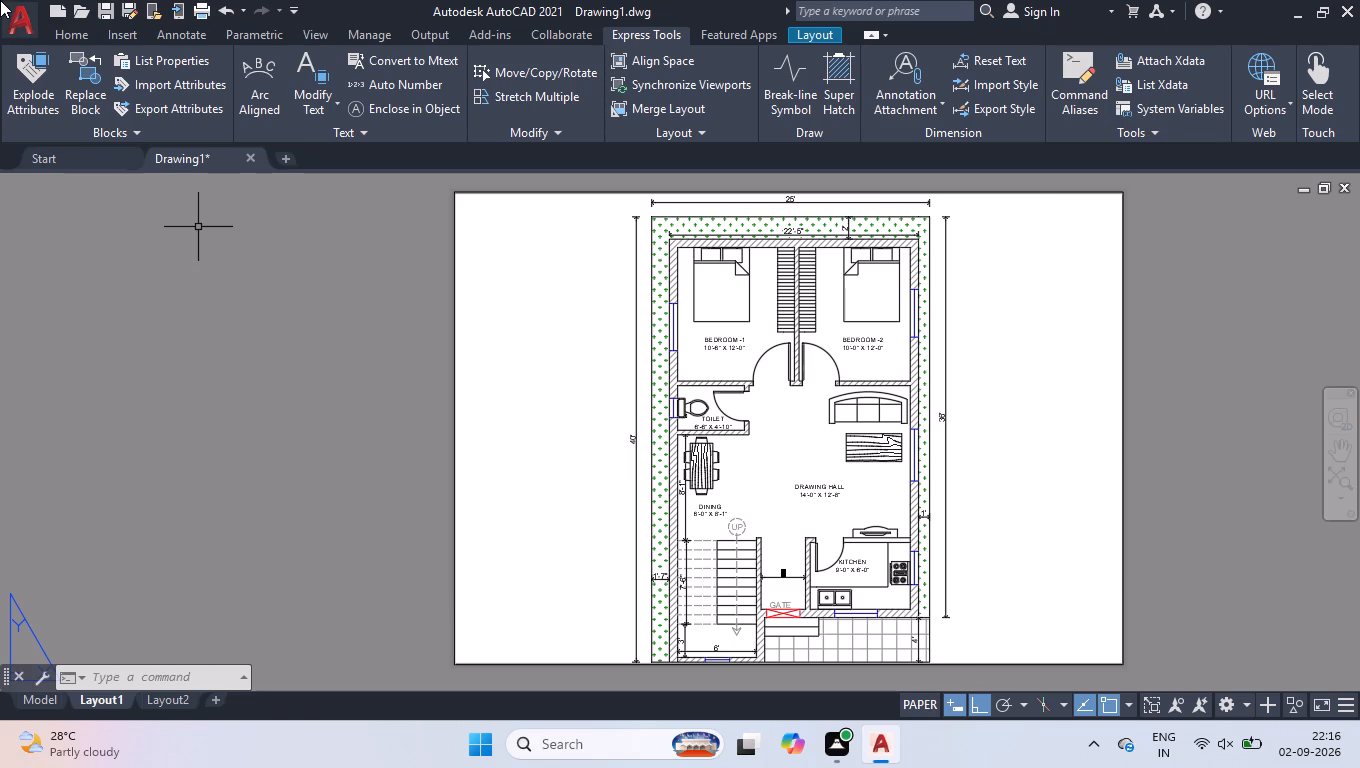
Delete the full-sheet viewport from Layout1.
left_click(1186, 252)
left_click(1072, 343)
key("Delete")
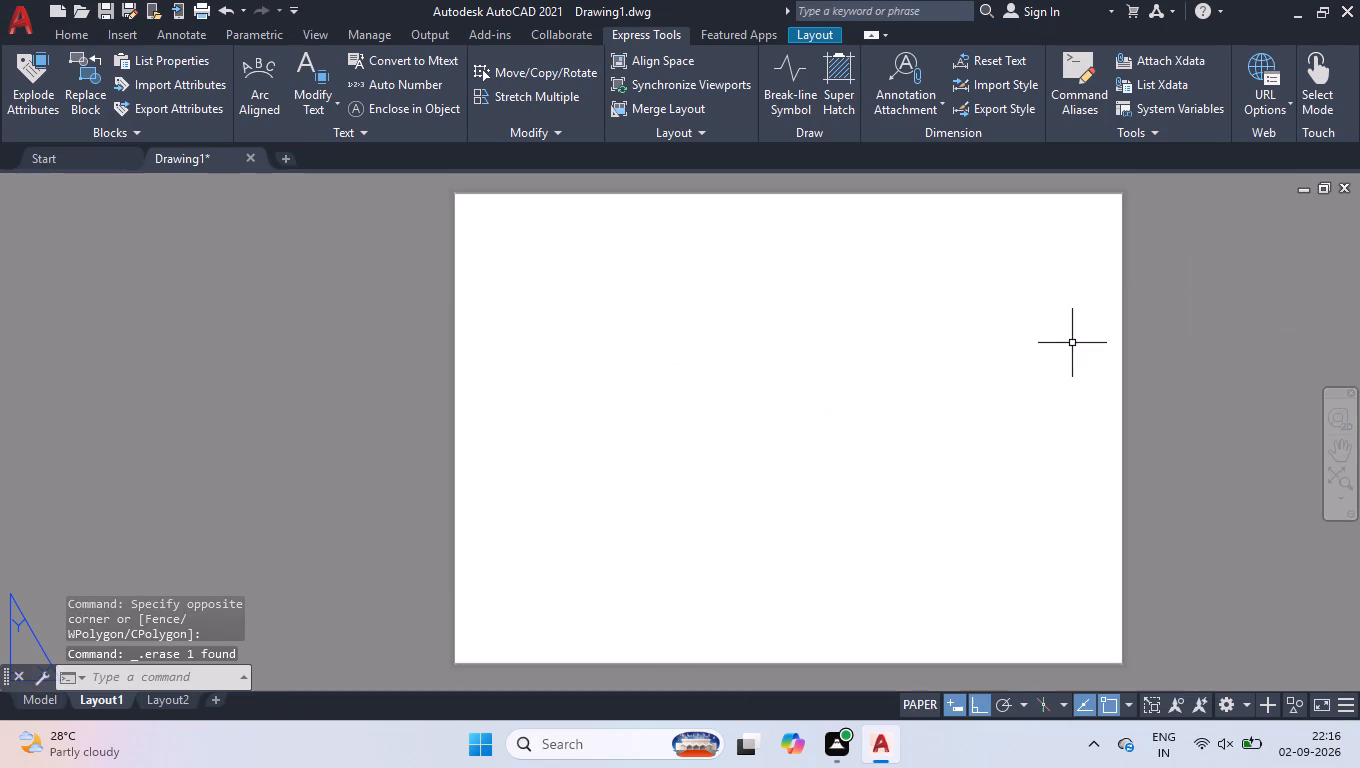
Delete Layout1 from the drawing.
right_click(78, 698)
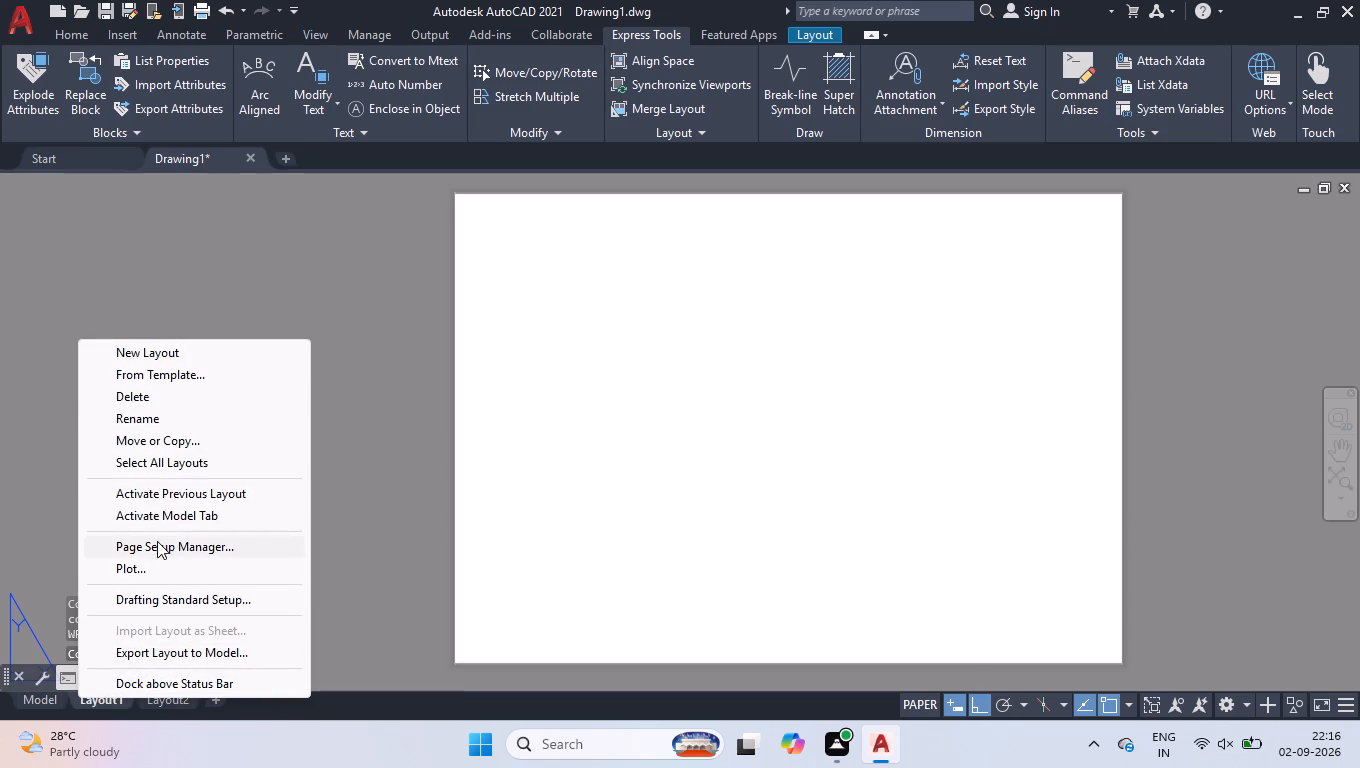
left_click(127, 402)
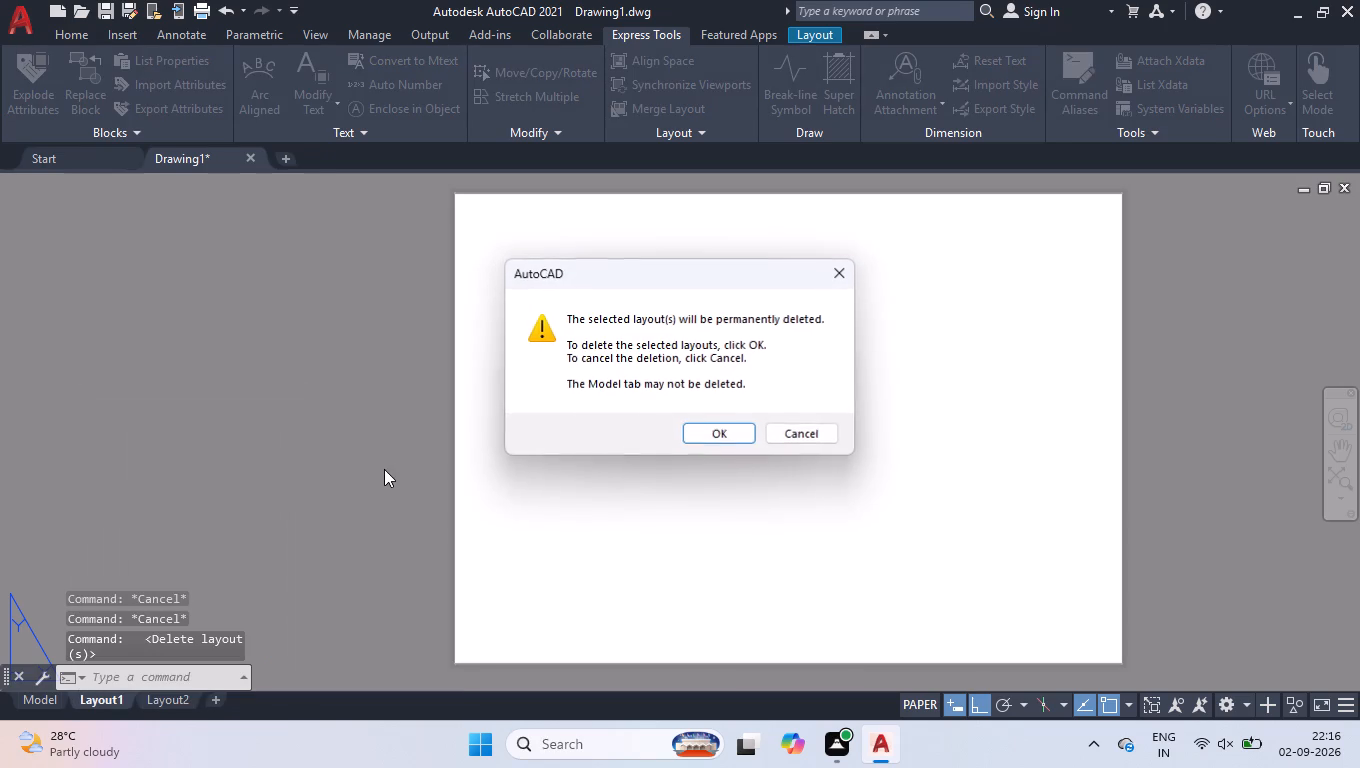
left_click(722, 423)
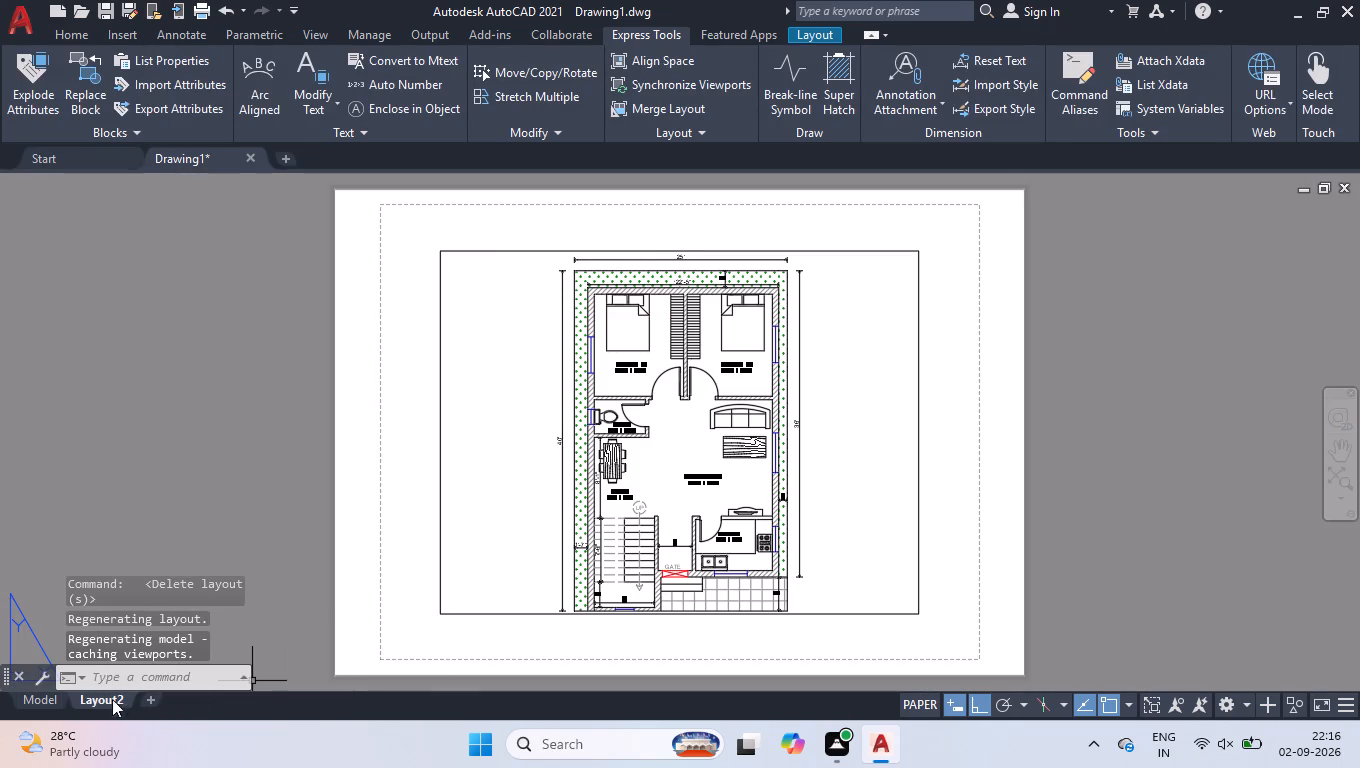
Delete the existing viewport from Layout2.
left_click(638, 242)
left_click(616, 294)
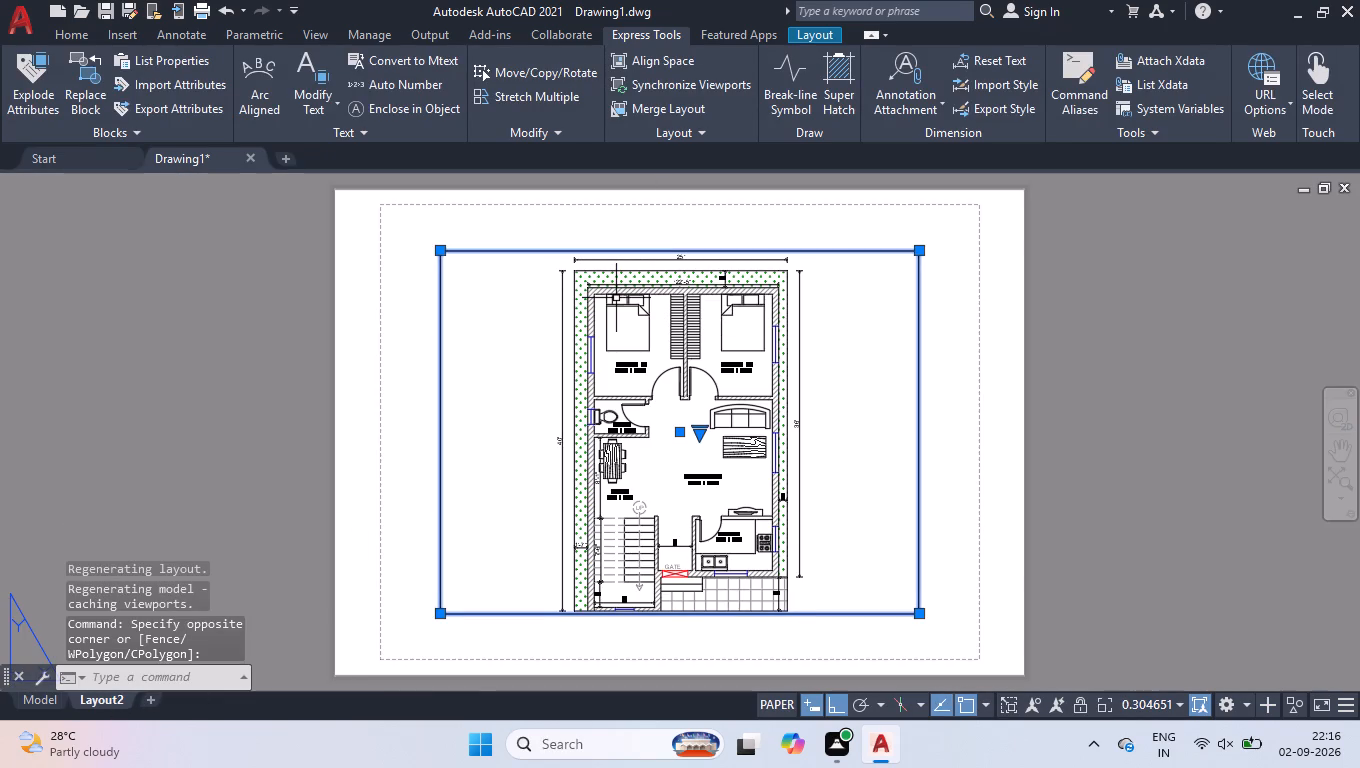
key("Delete")
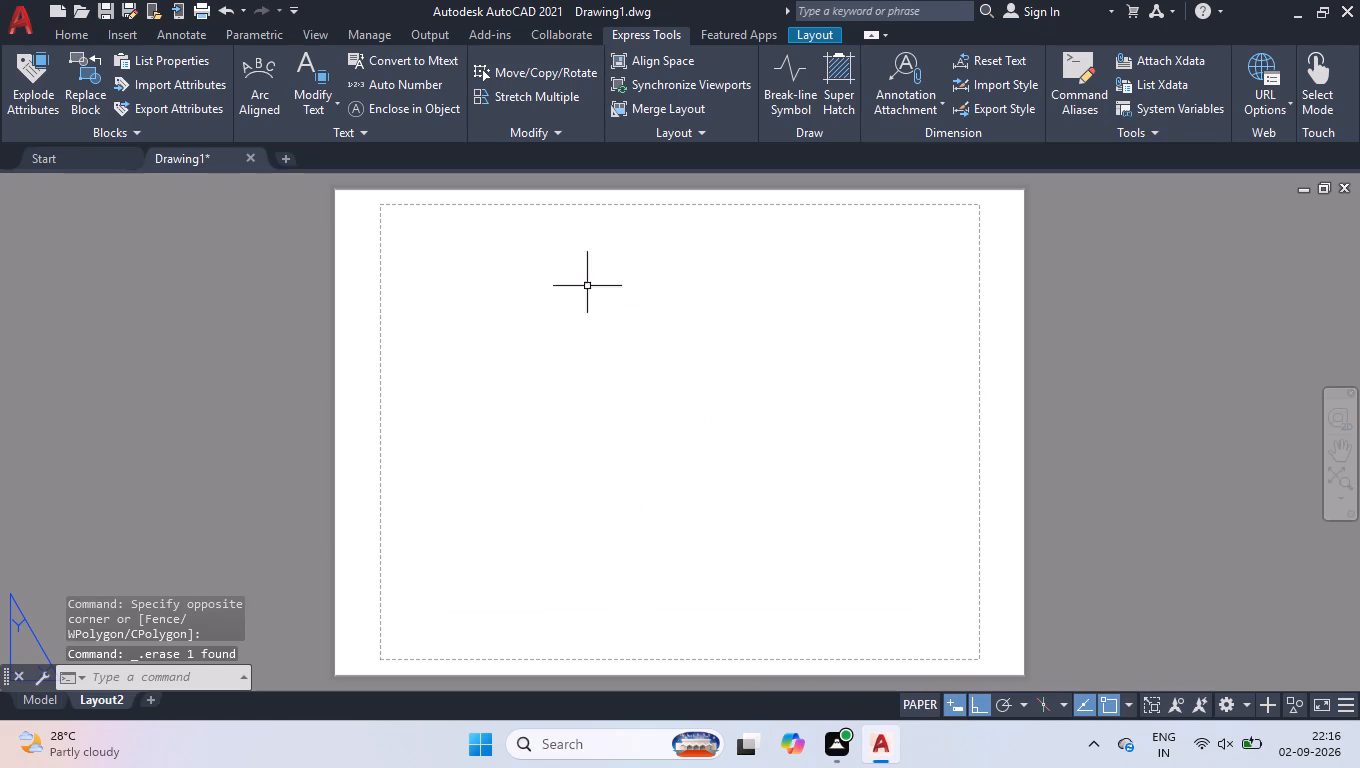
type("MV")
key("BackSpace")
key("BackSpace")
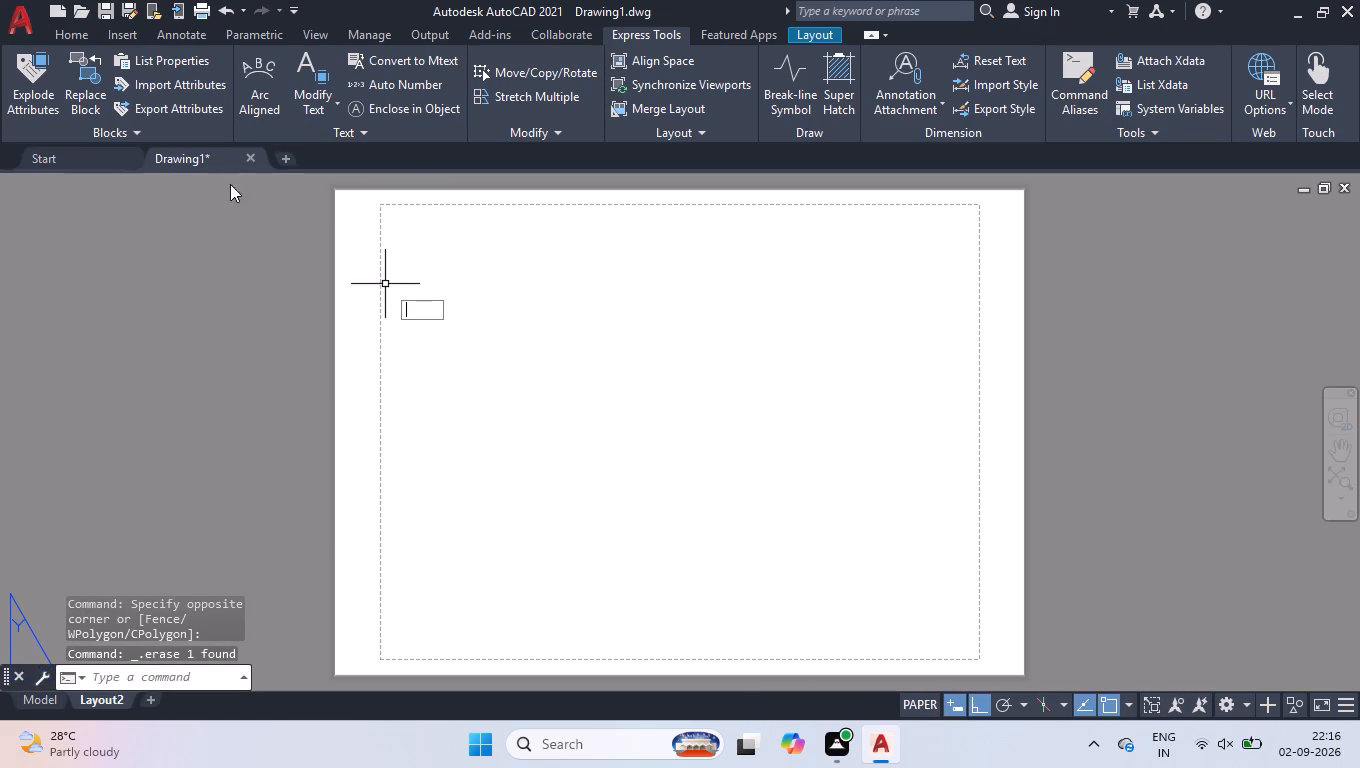
Modify Layout2's page setup to use the DWG To PDF.pc3 plotter and ISO full bleed A3 (420.00 x 297.00 MM) paper.
right_click(109, 707)
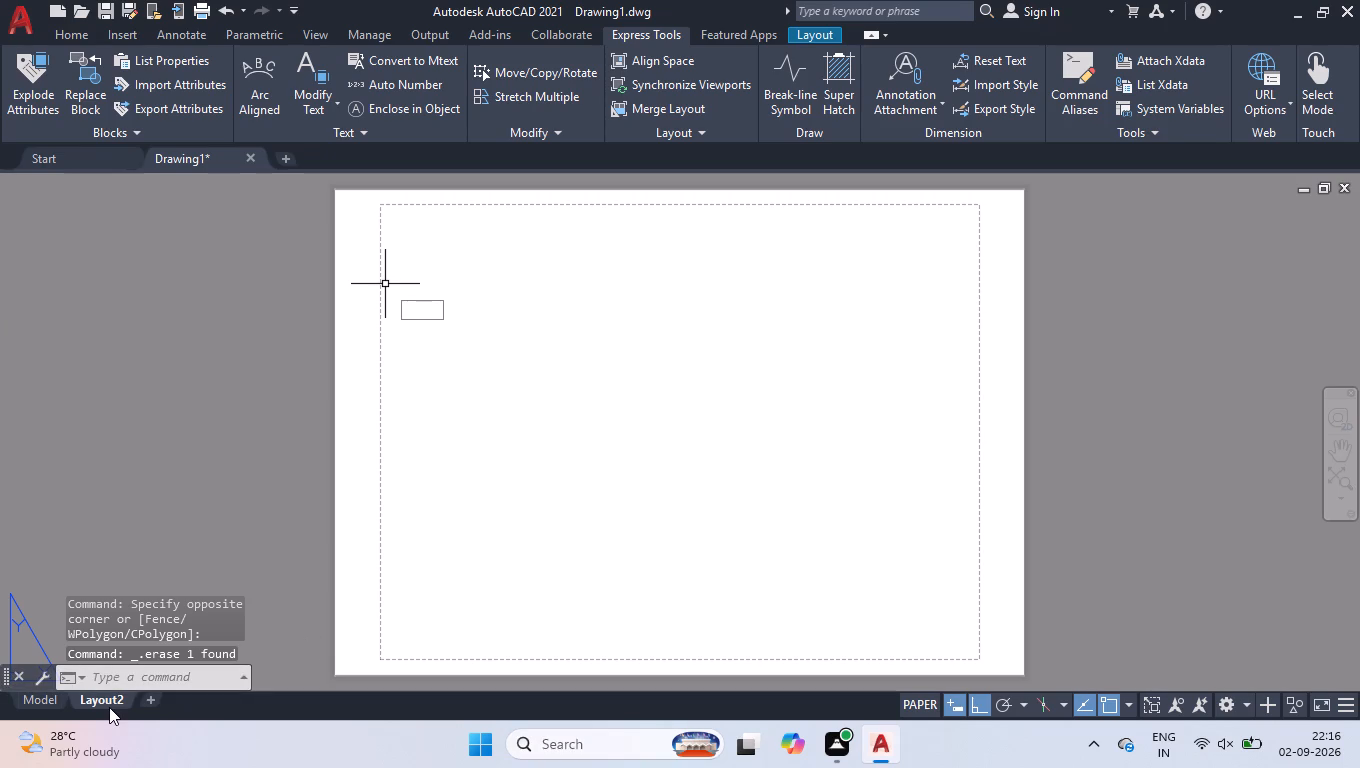
left_click(232, 553)
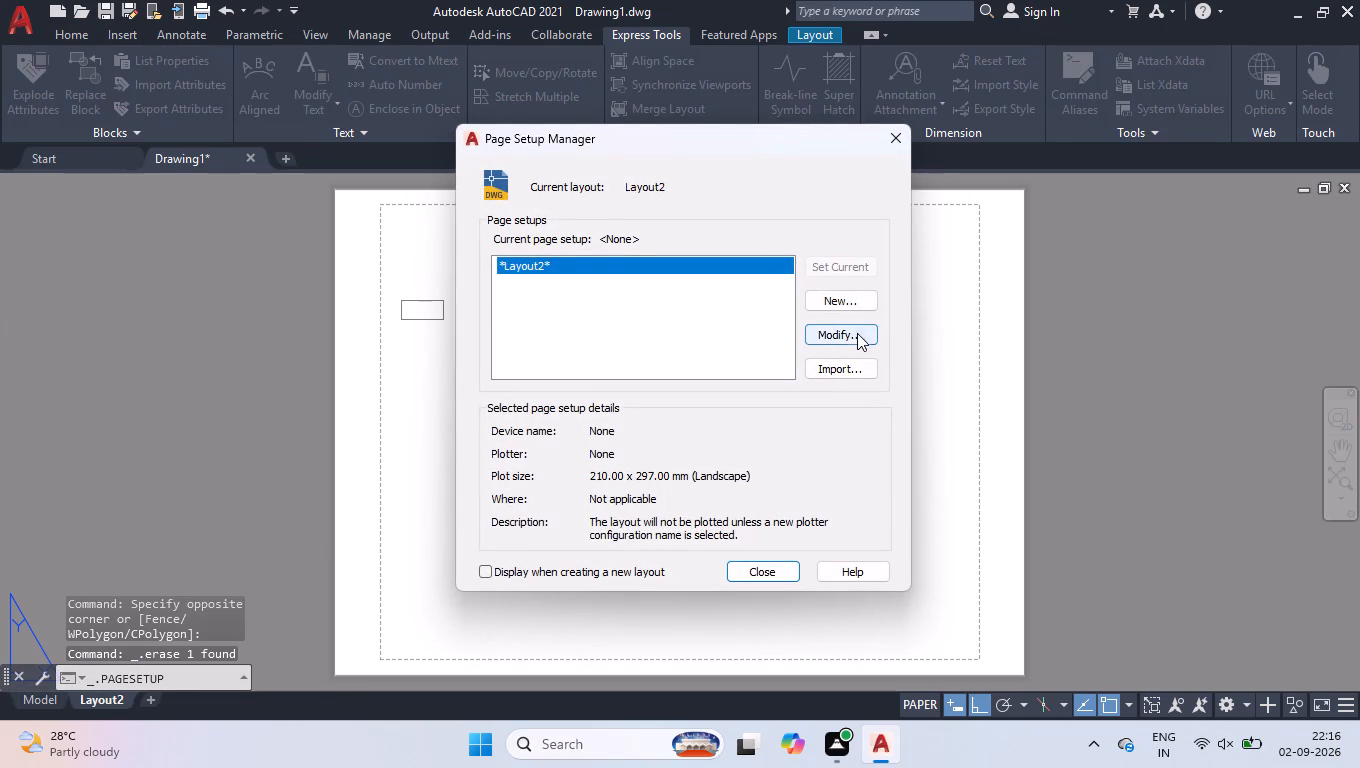
left_click(853, 331)
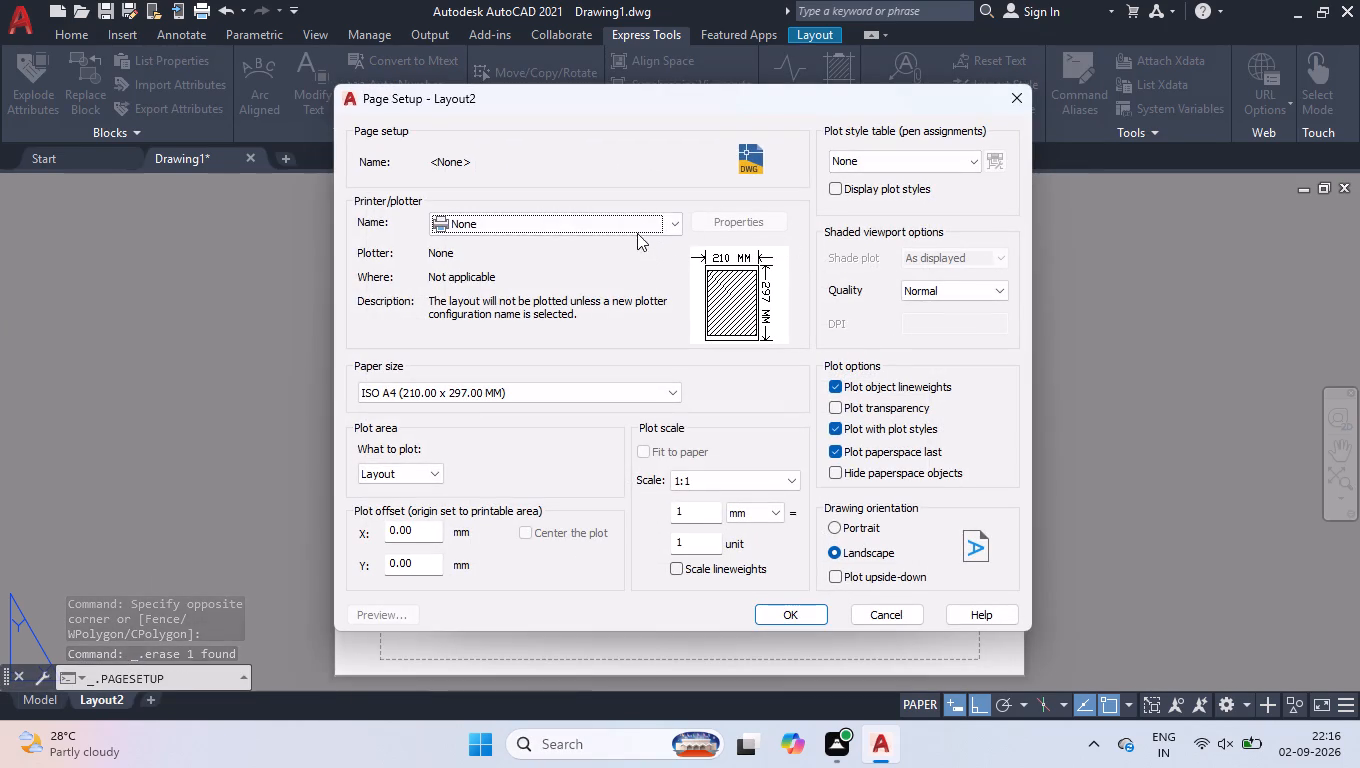
left_click(637, 233)
left_click(513, 476)
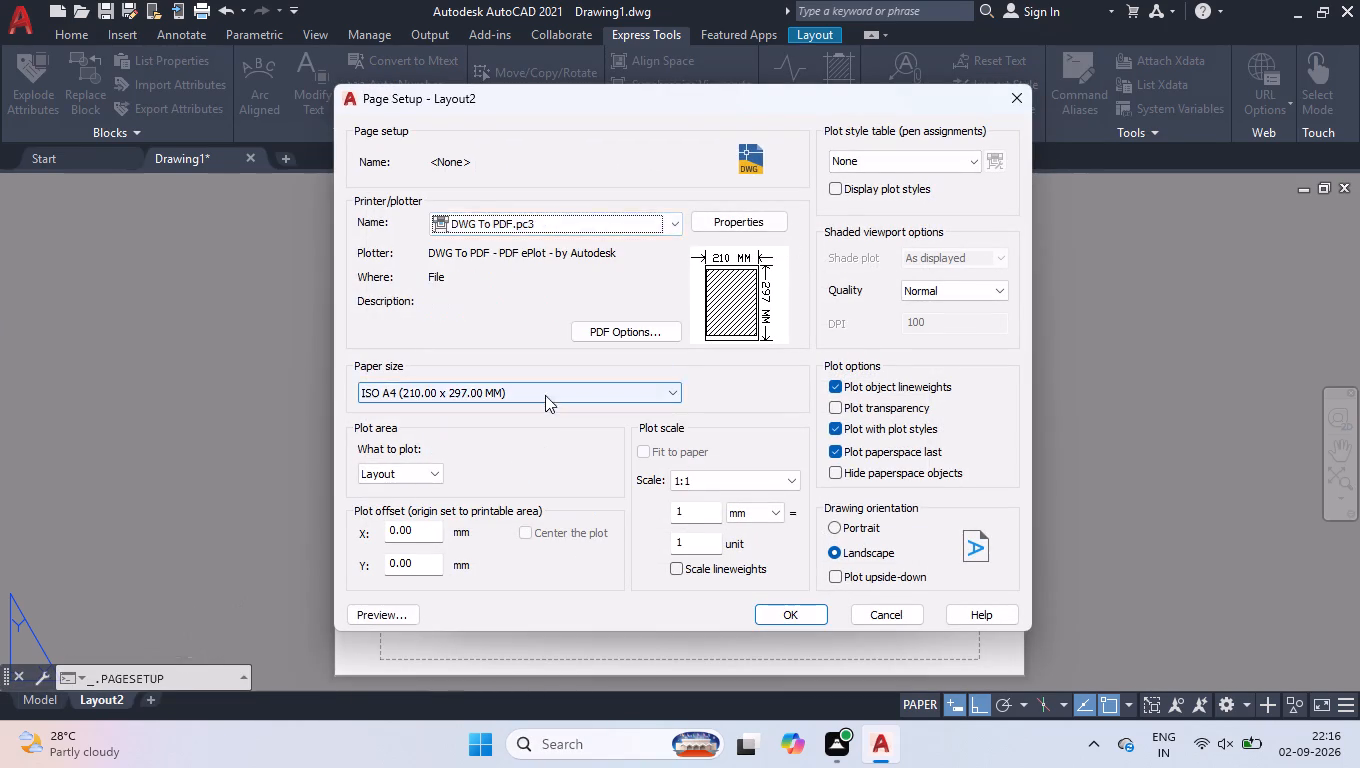
left_click(545, 395)
scroll(547, 352, "up", 10)
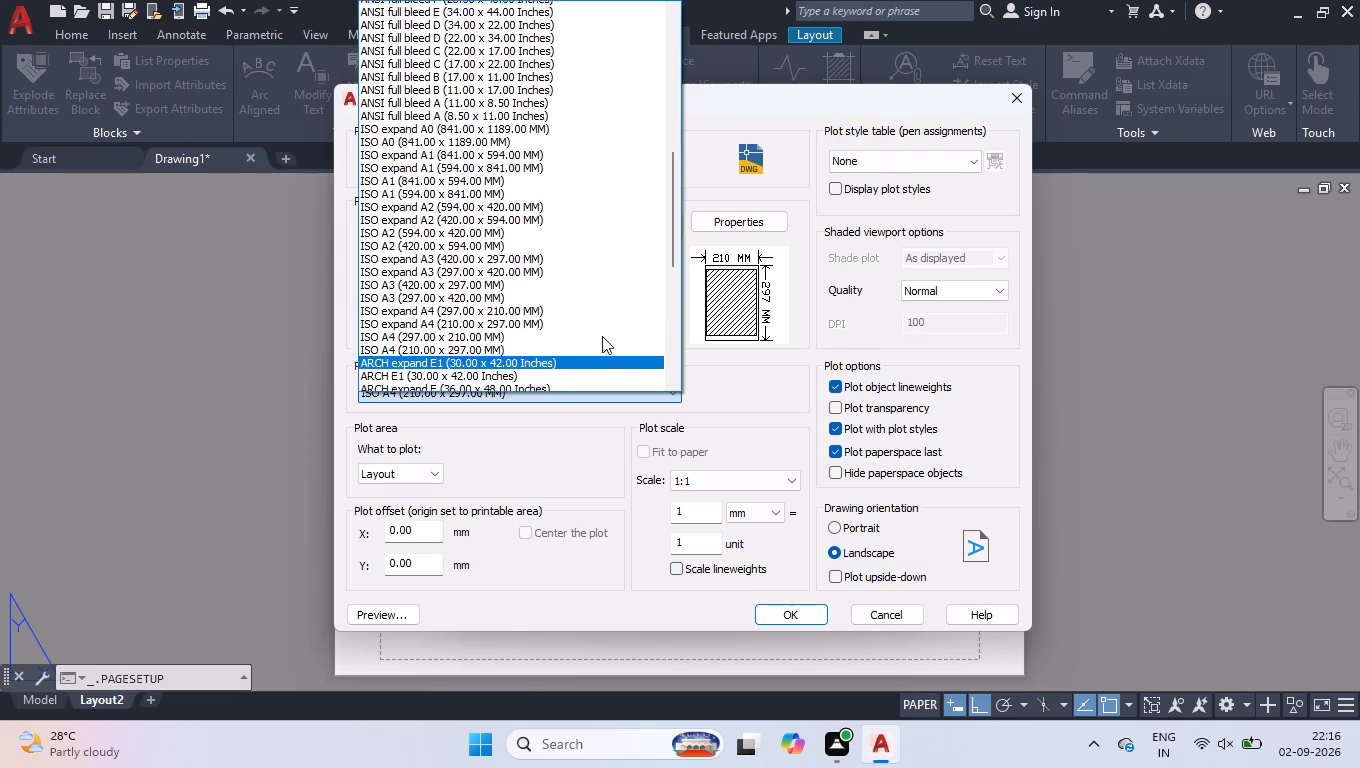
scroll(602, 336, "up", 7)
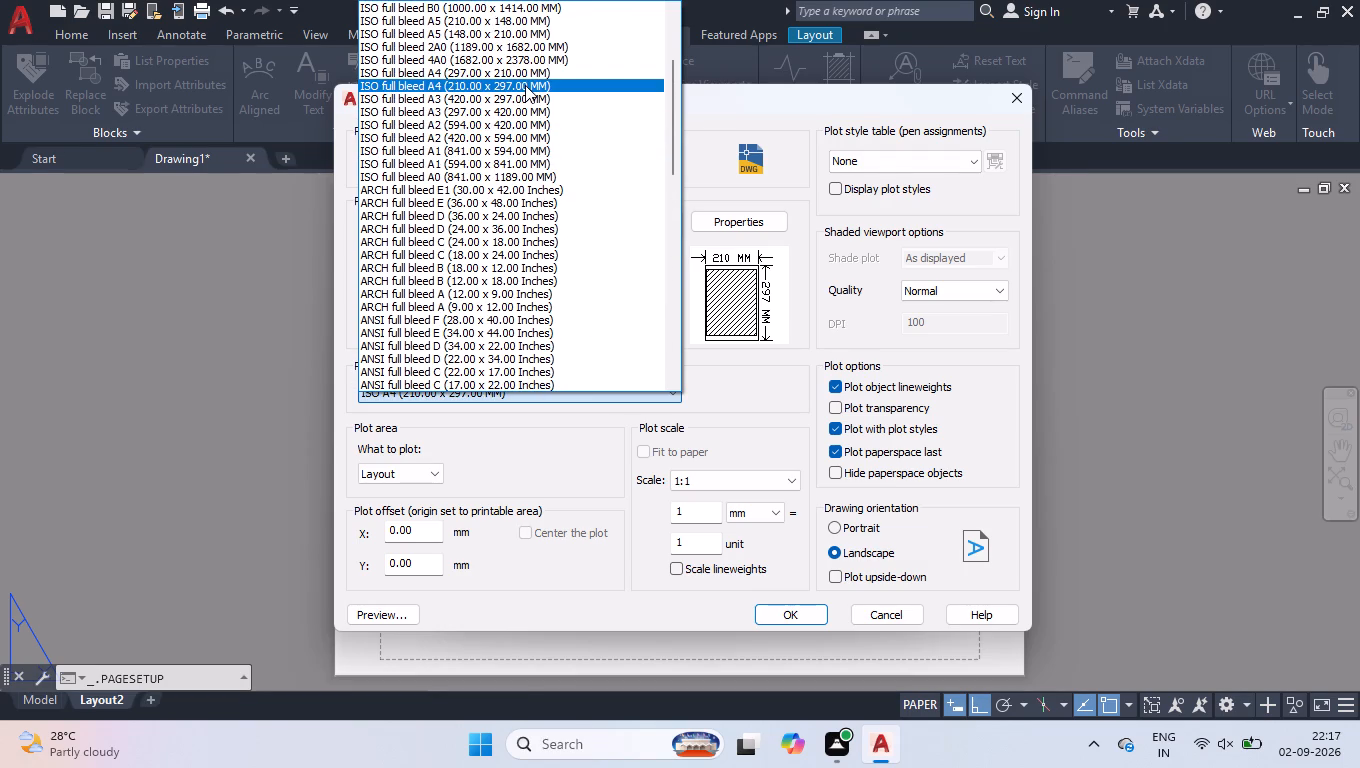
left_click(523, 96)
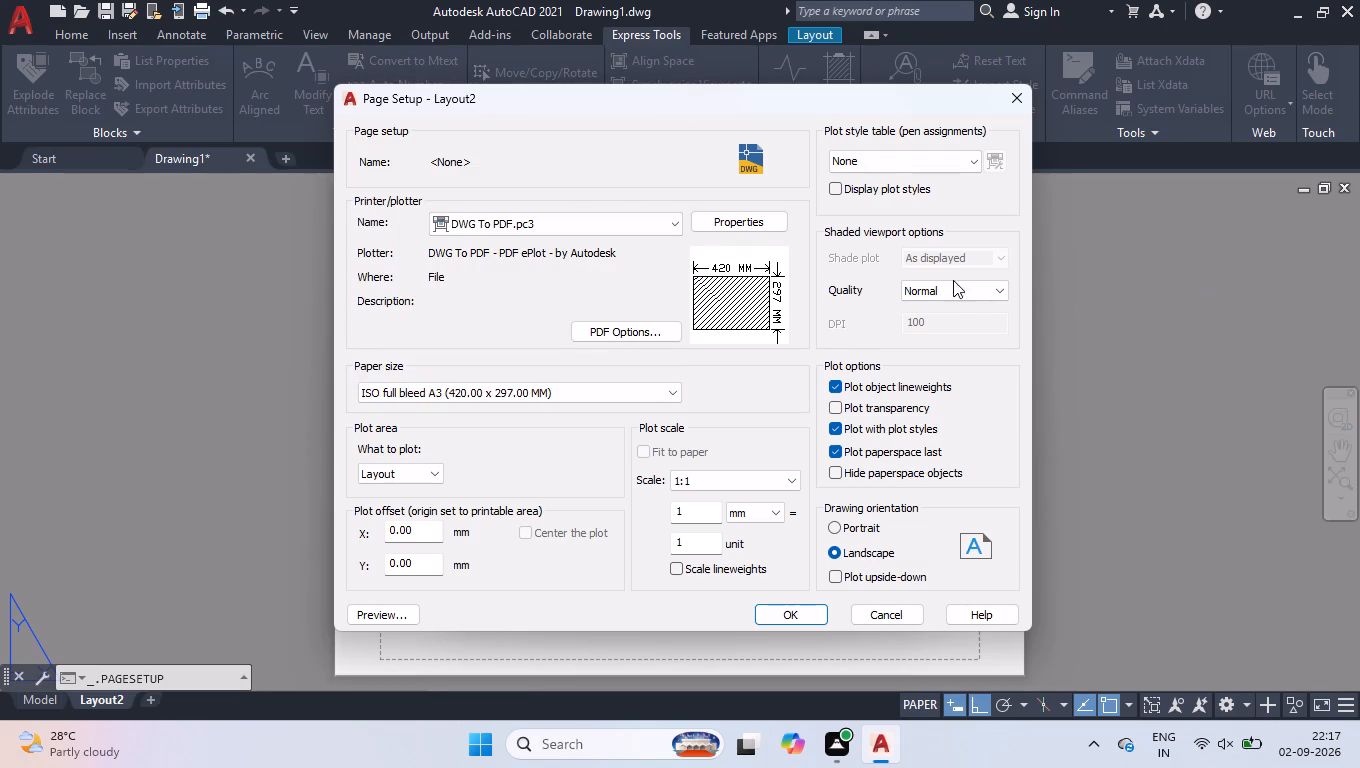
Set Layout2's shaded viewport quality to Maximum and apply the page setup.
left_click(950, 288)
left_click(942, 355)
left_click(807, 613)
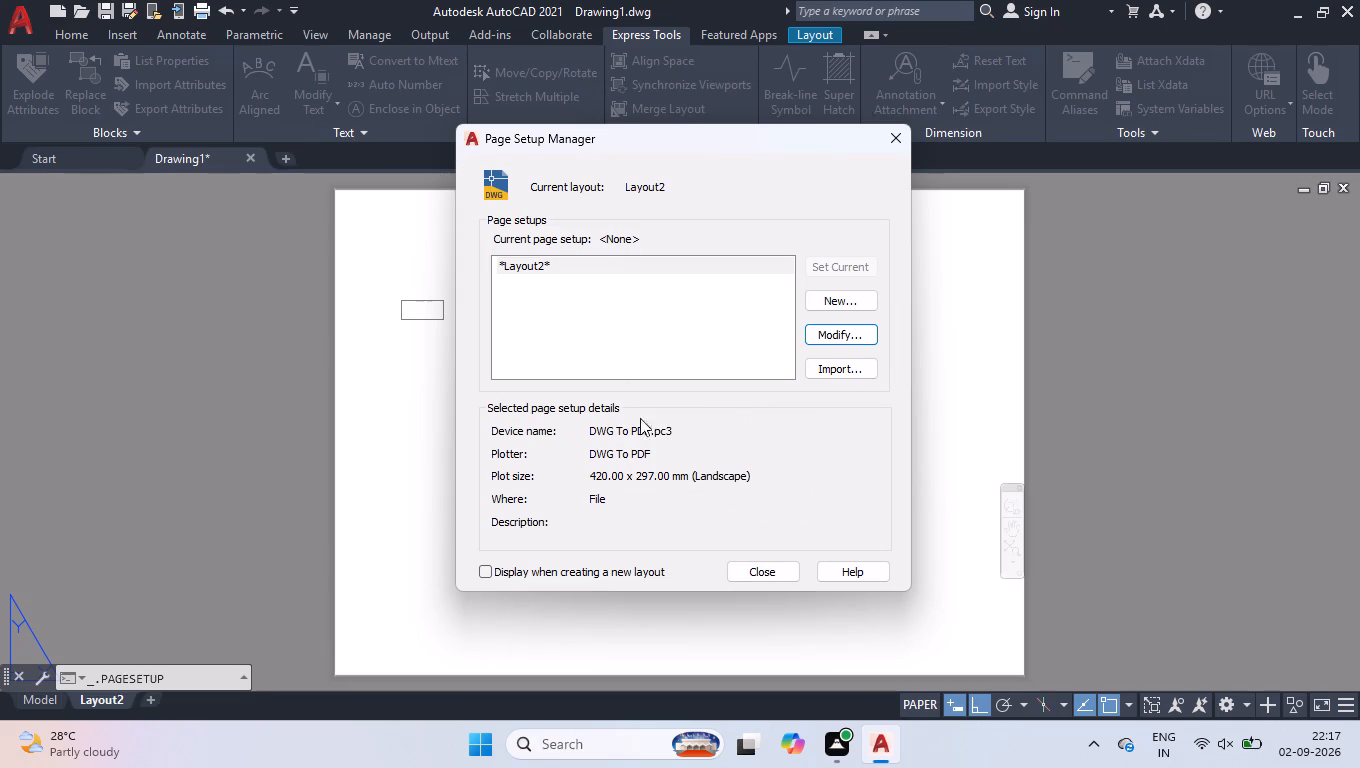
left_click(738, 576)
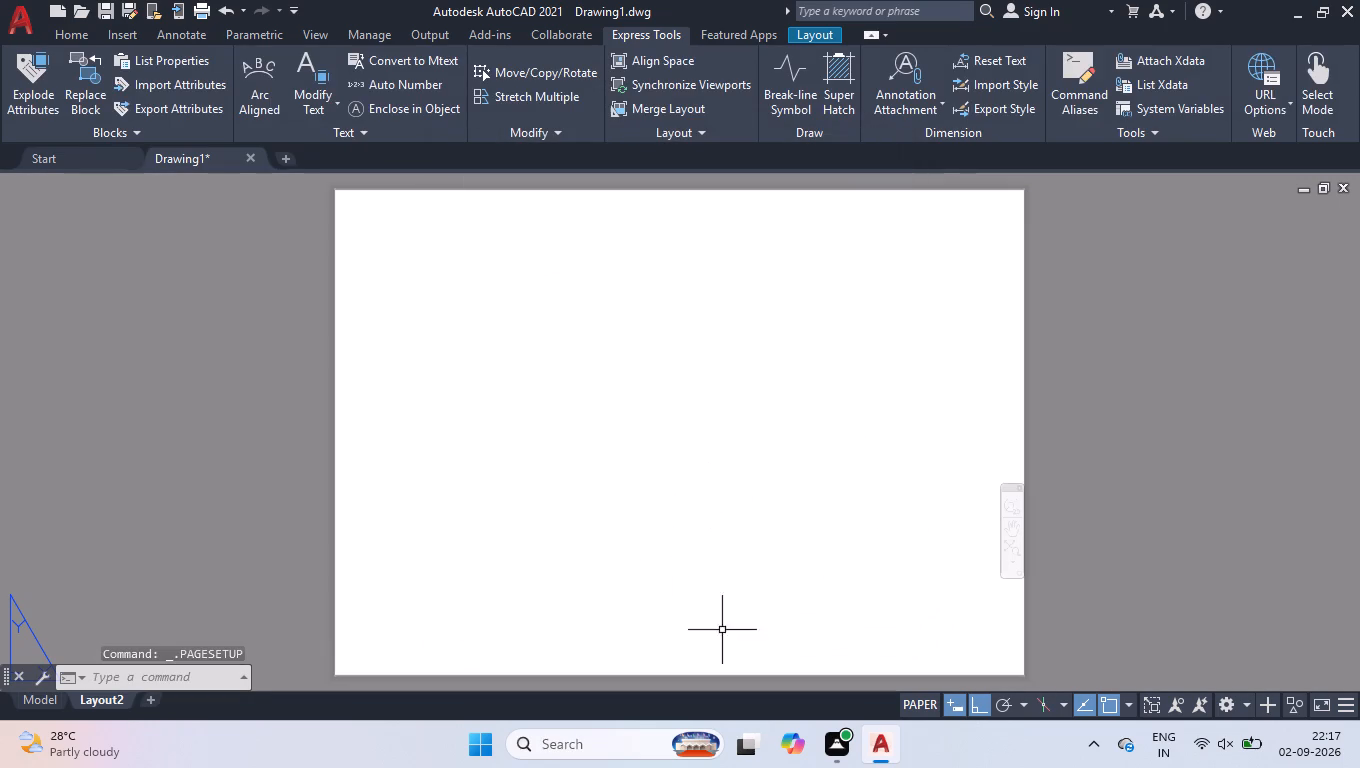
Create a viewport in Layout2 covering the whole sheet, from 0,0 to 420,297.
type("MV")
key("Return")
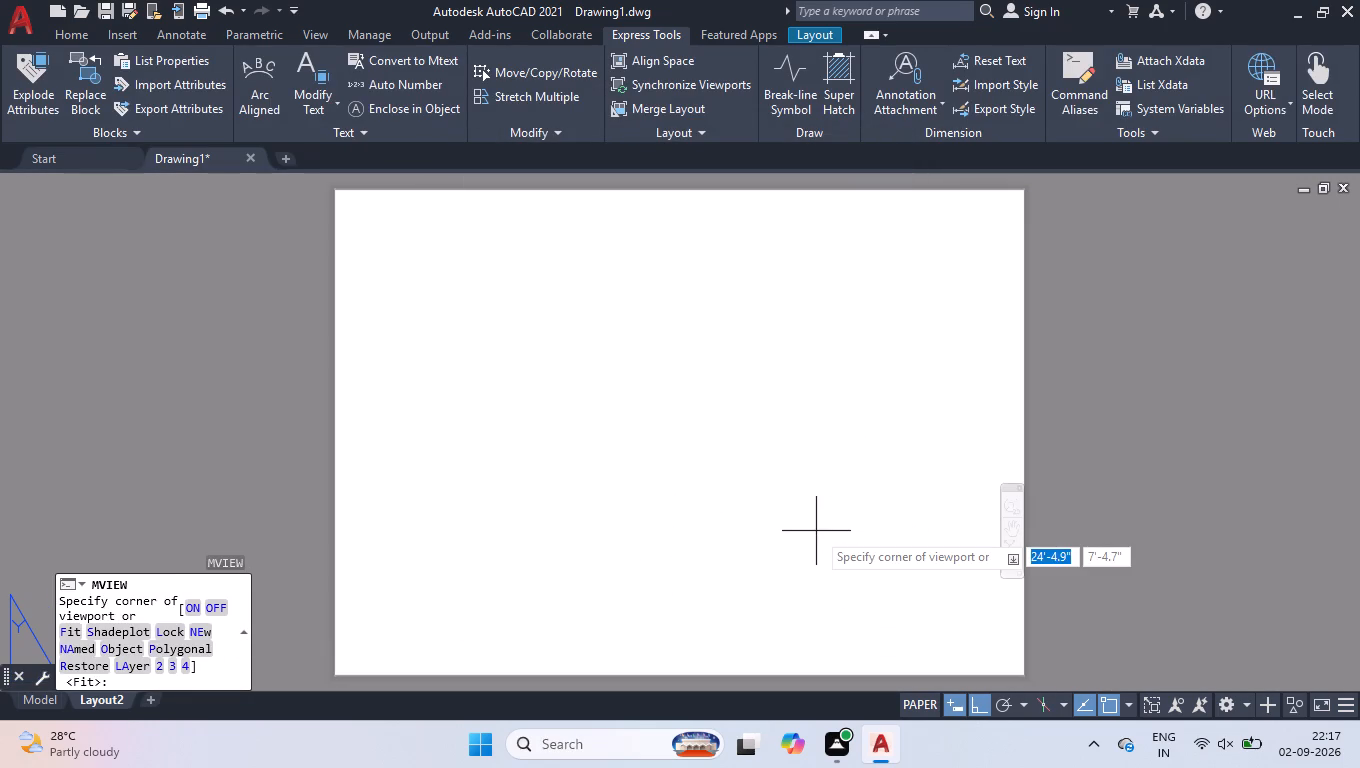
type("0,0")
key("Return")
type("420,297")
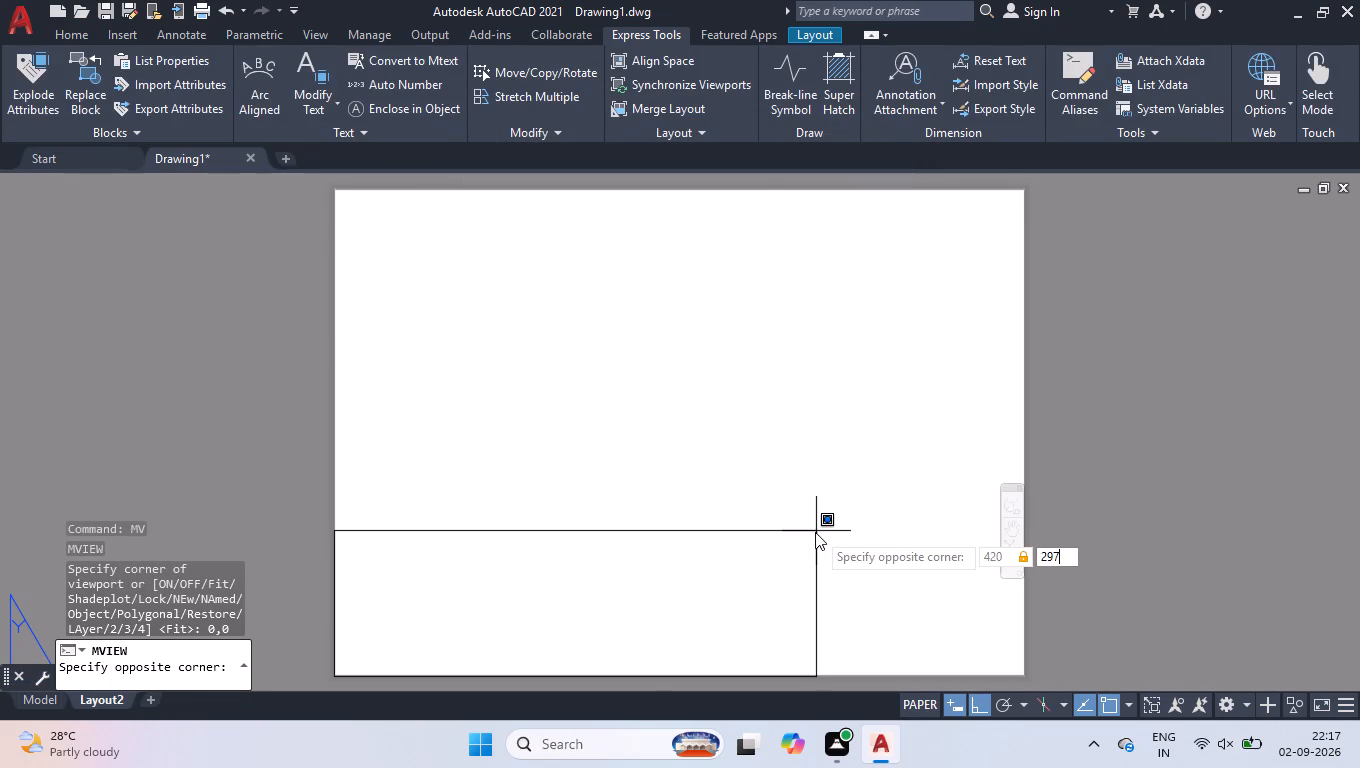
key("Return")
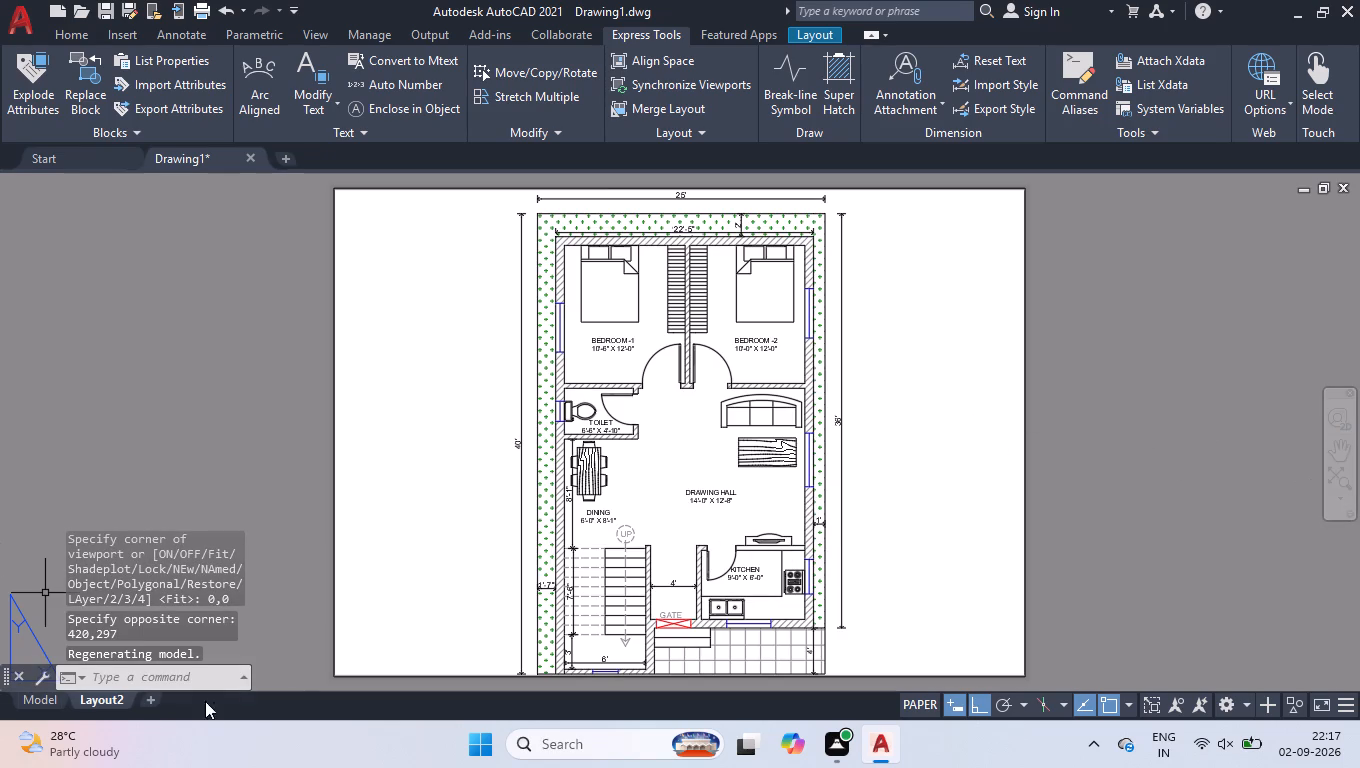
Return to model space and show the whole house plan in the Top view.
left_click(21, 696)
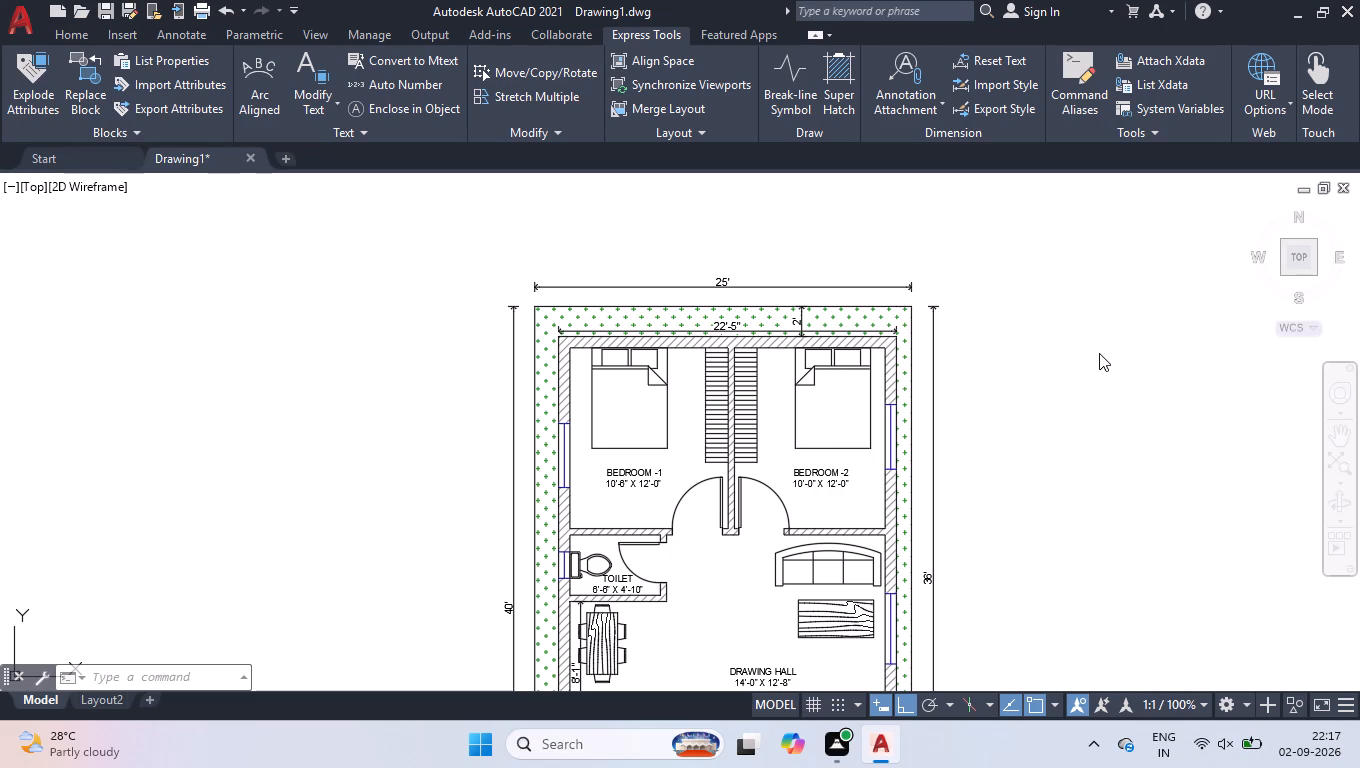
left_click(1305, 265)
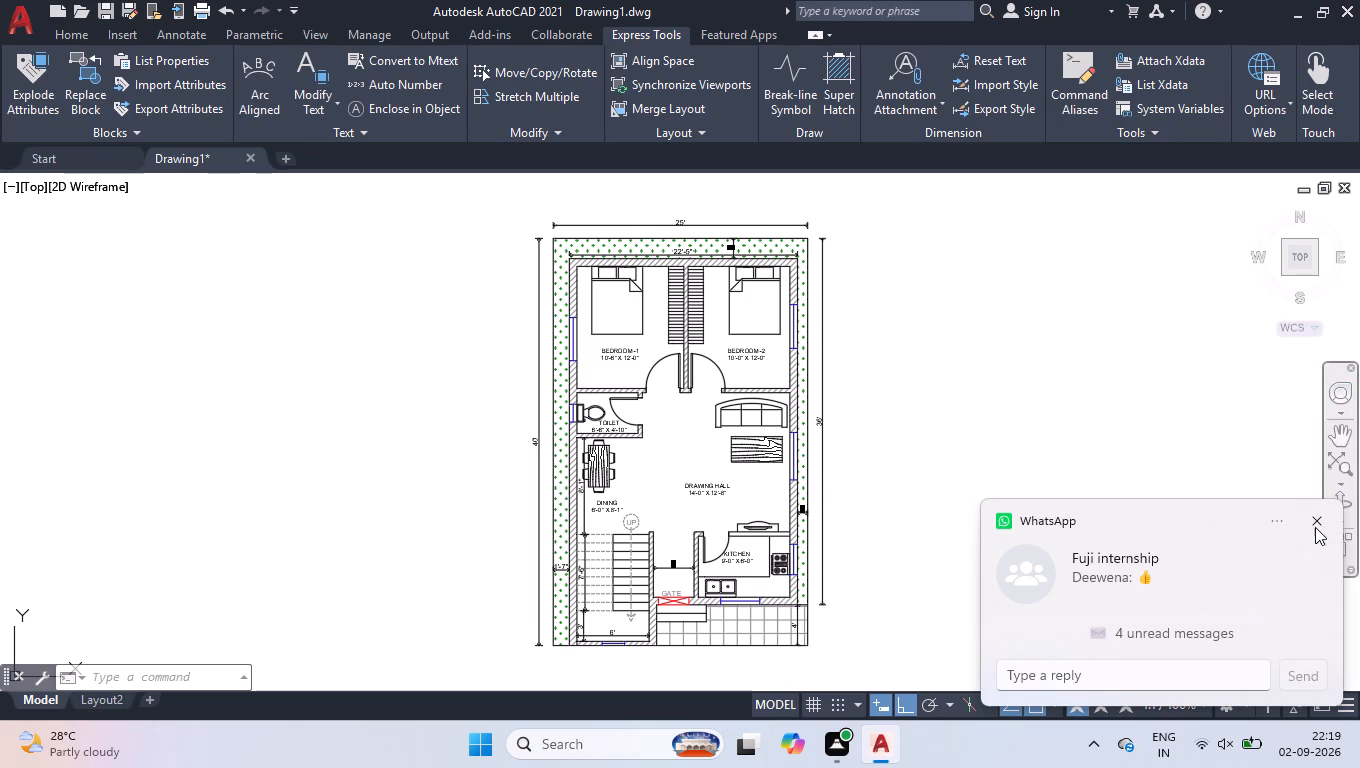
left_click(1314, 524)
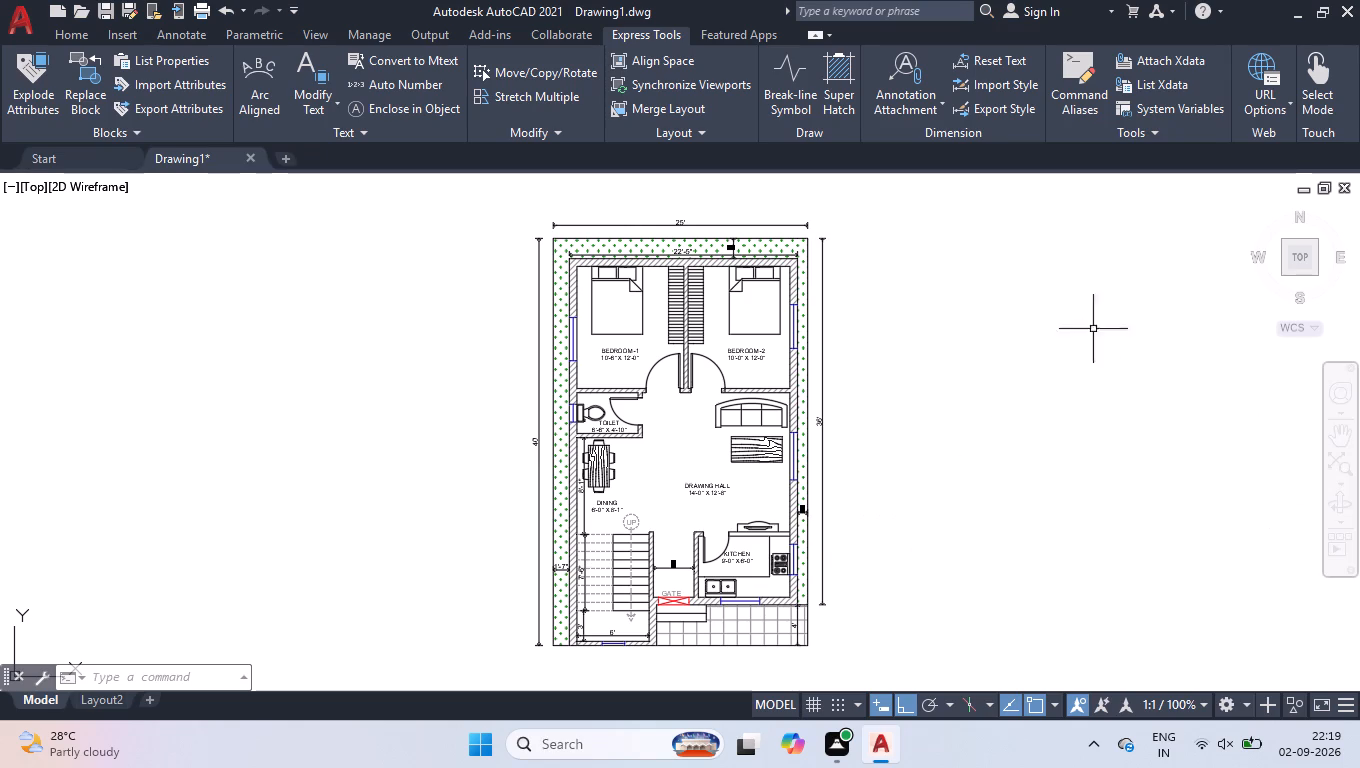
left_click(1296, 262)
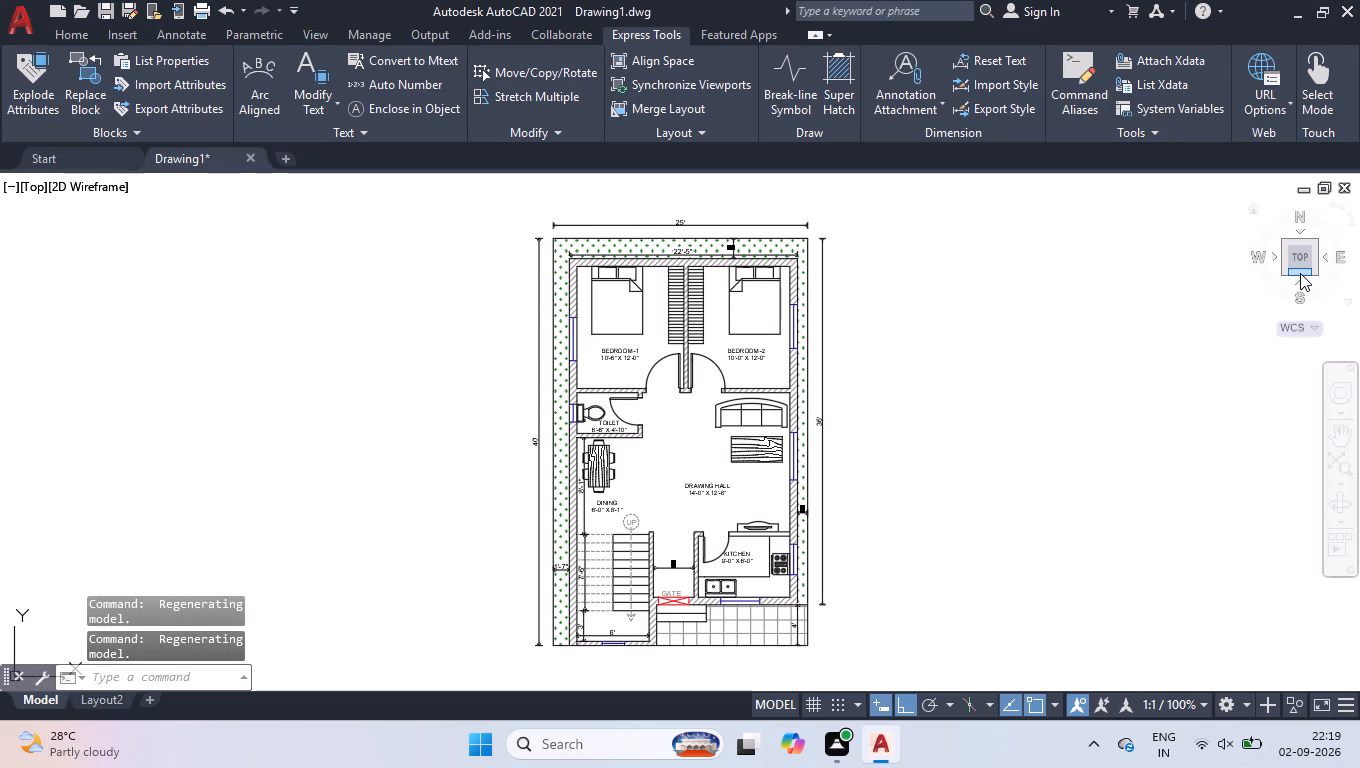
Turn on the clean screen display and fit the whole house plan in the Top view.
key("ctrl+0")
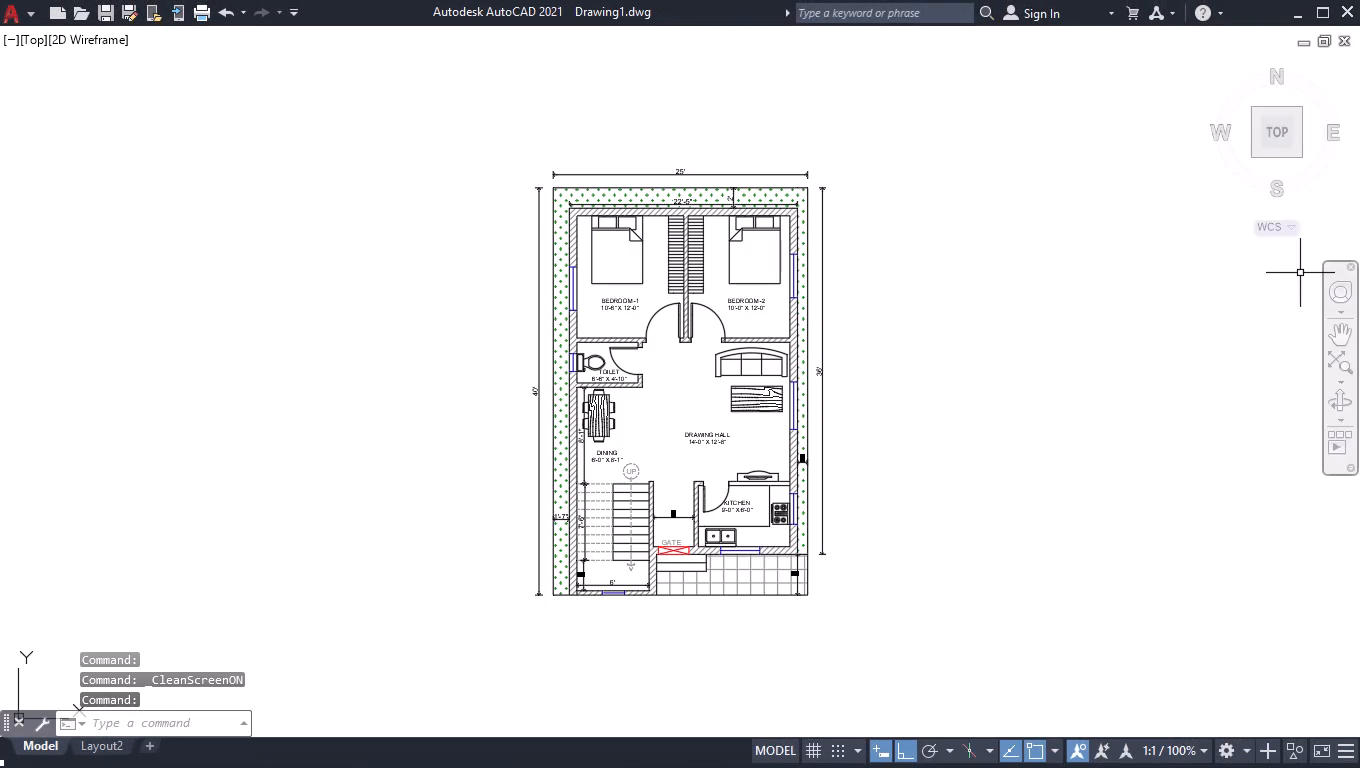
left_click(1277, 136)
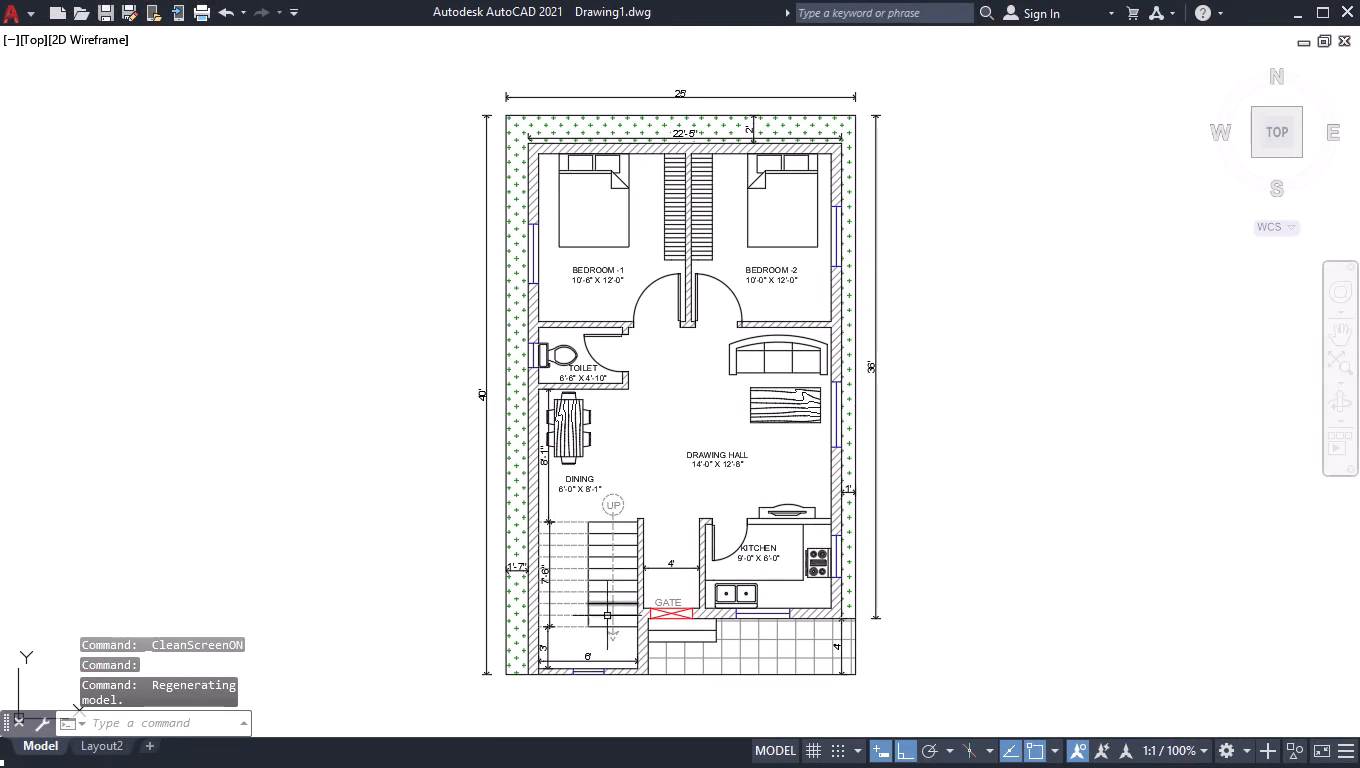
Examine the staircase, gate and entrance steps up close, including their dimensions, and review the bedrooms against the whole plan.
scroll(573, 657, "up", 1)
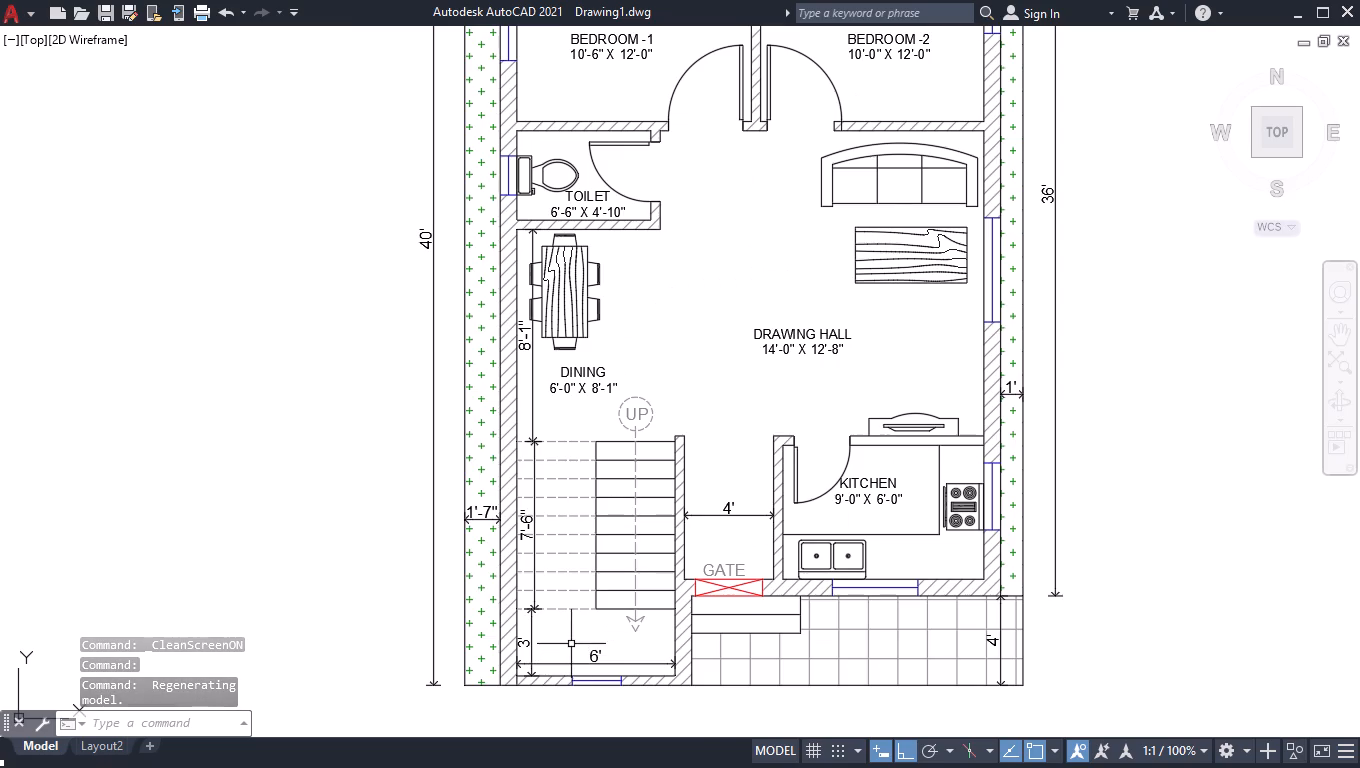
scroll(571, 644, "up", 2)
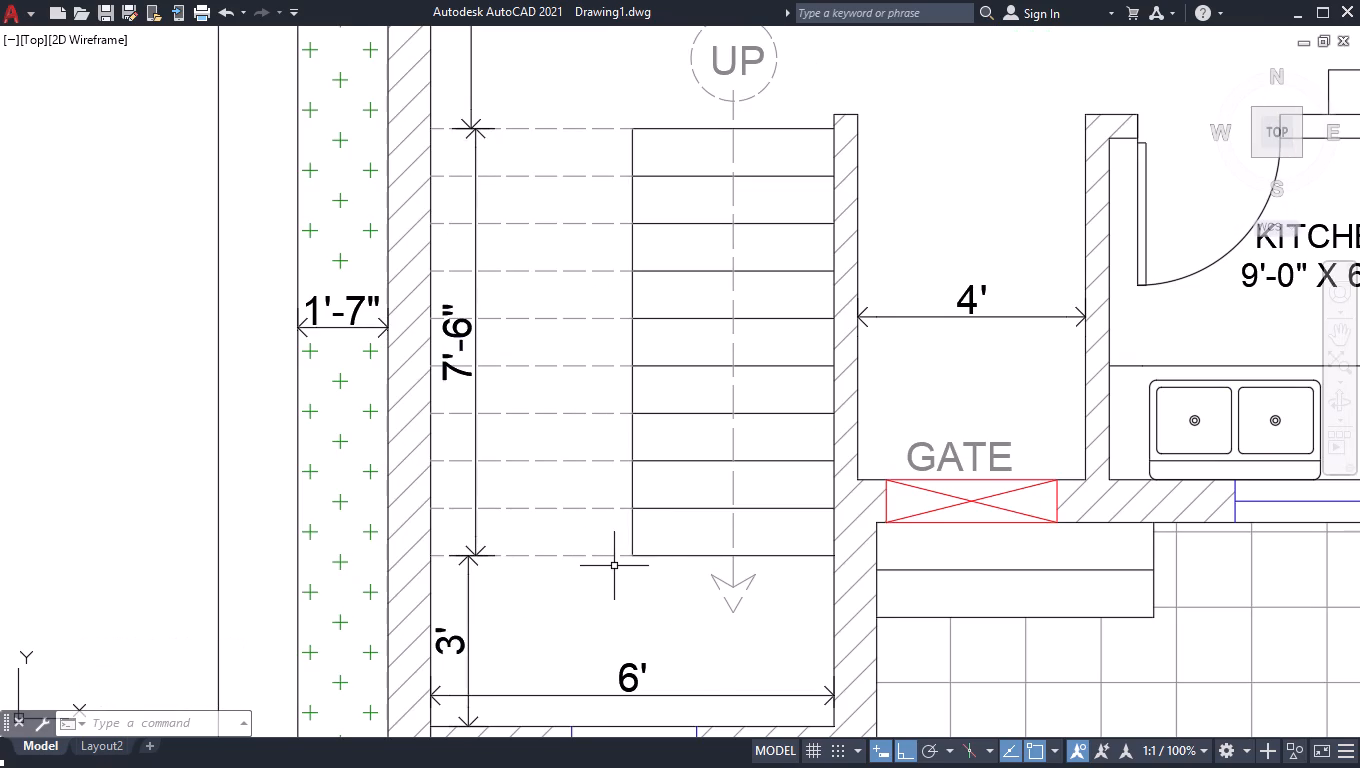
left_click(1273, 124)
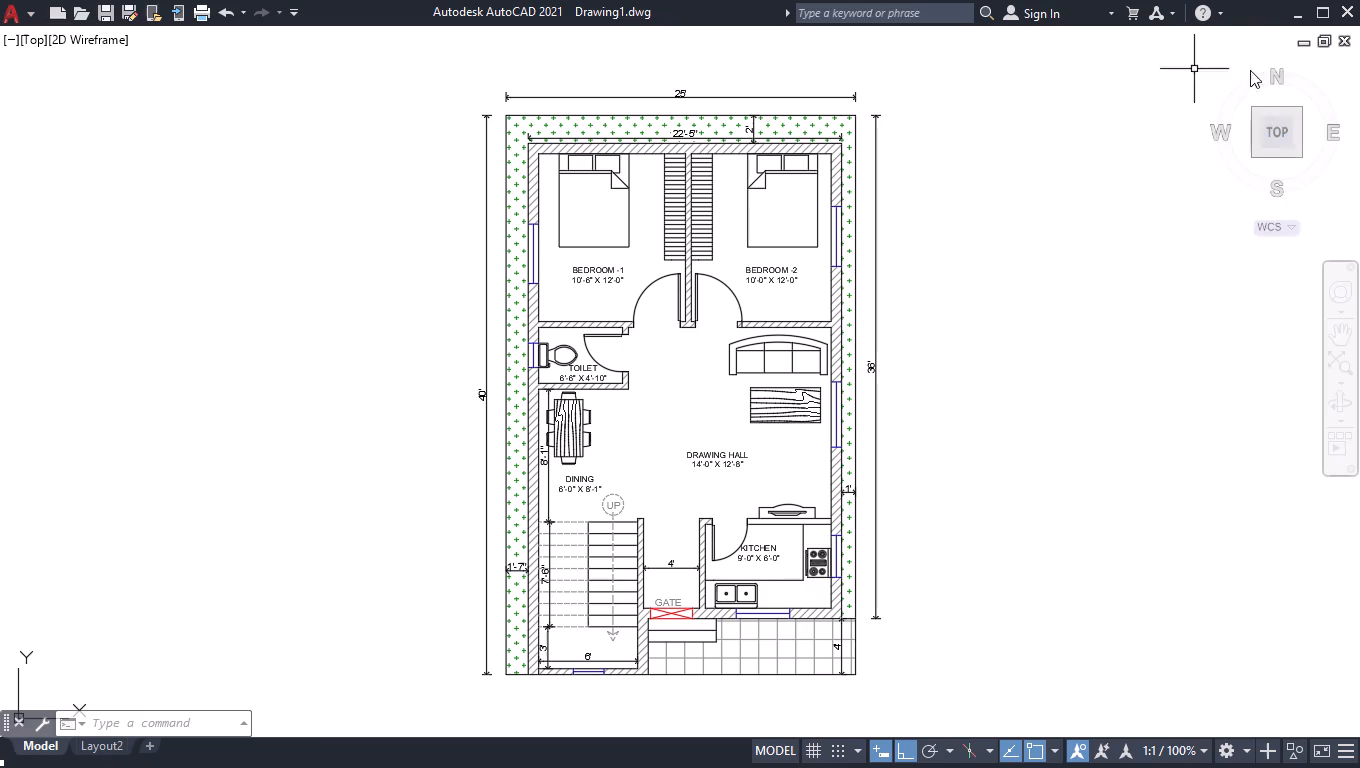
left_click(1274, 132)
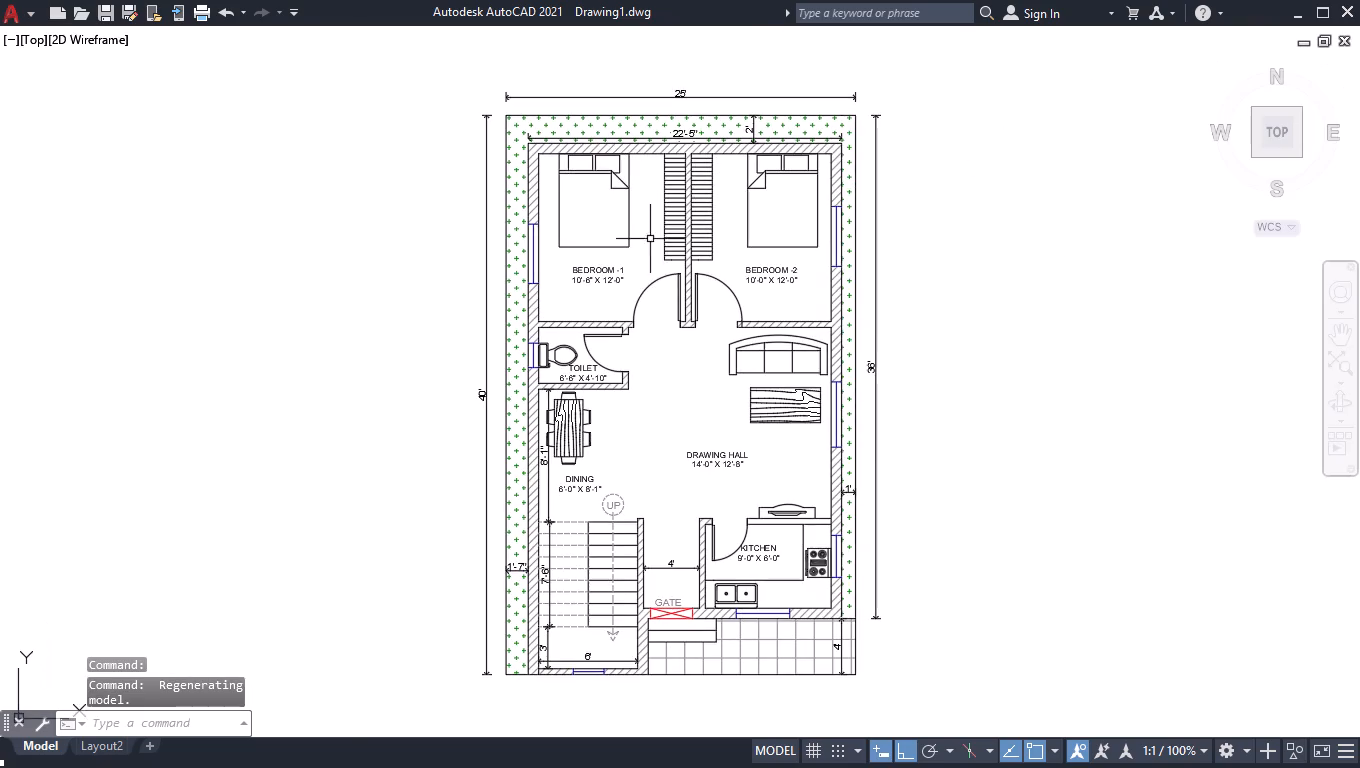
scroll(672, 209, "up", 2)
scroll(703, 261, "down", 1)
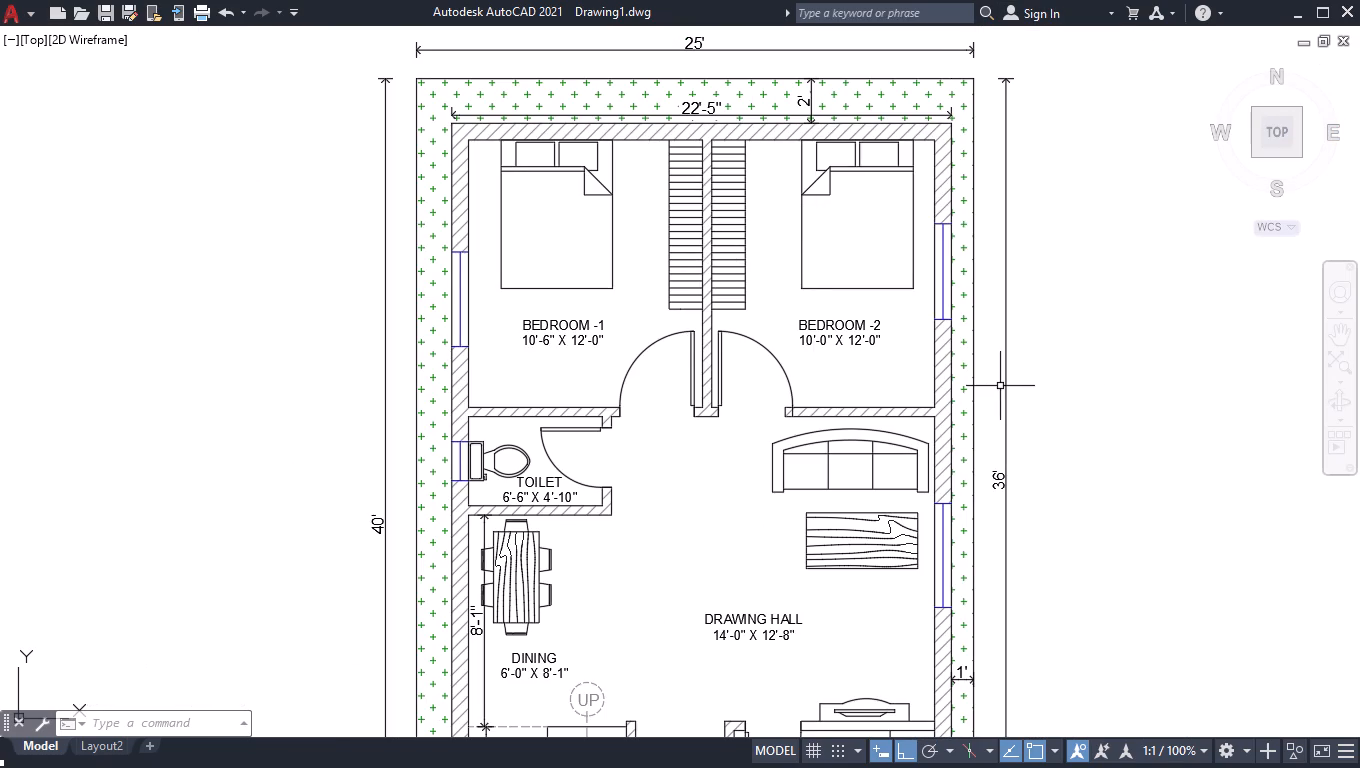
scroll(969, 456, "down", 2)
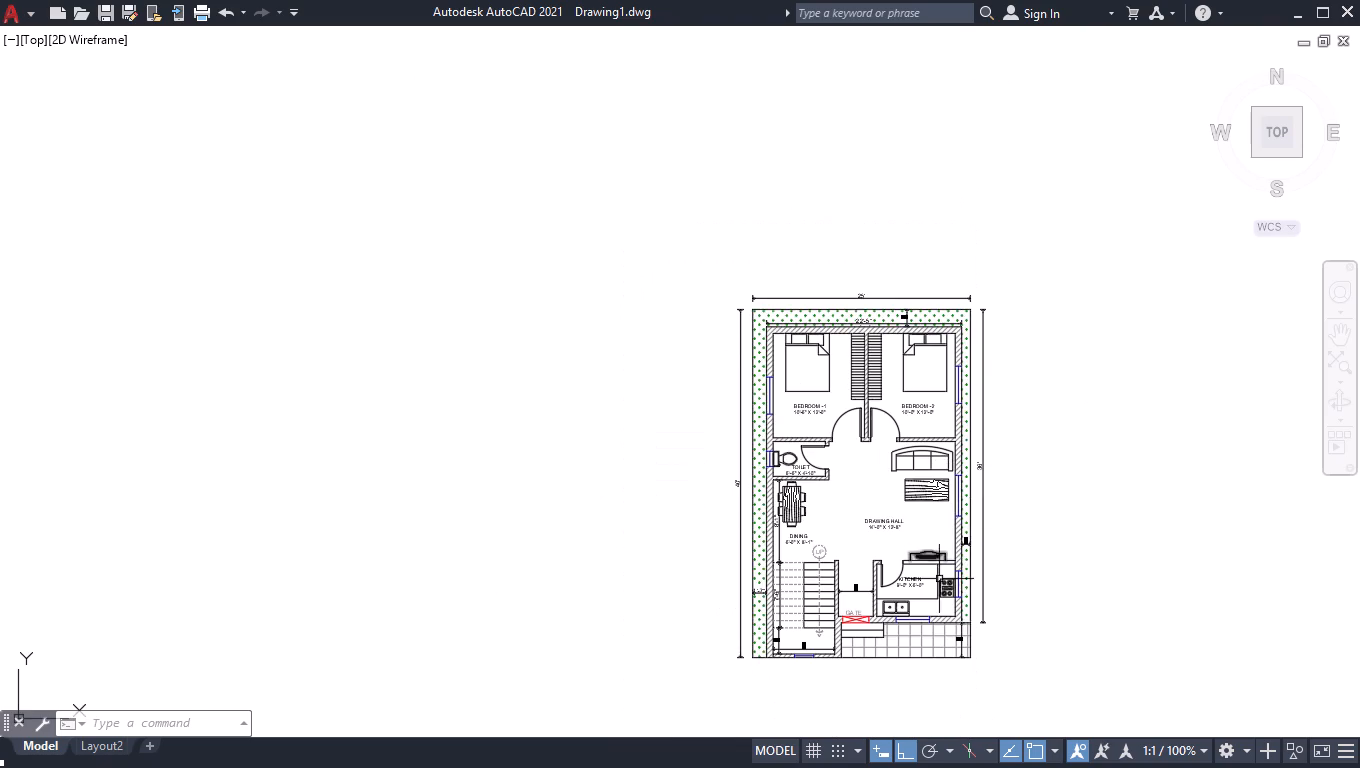
scroll(935, 608, "up", 1)
scroll(843, 652, "up", 4)
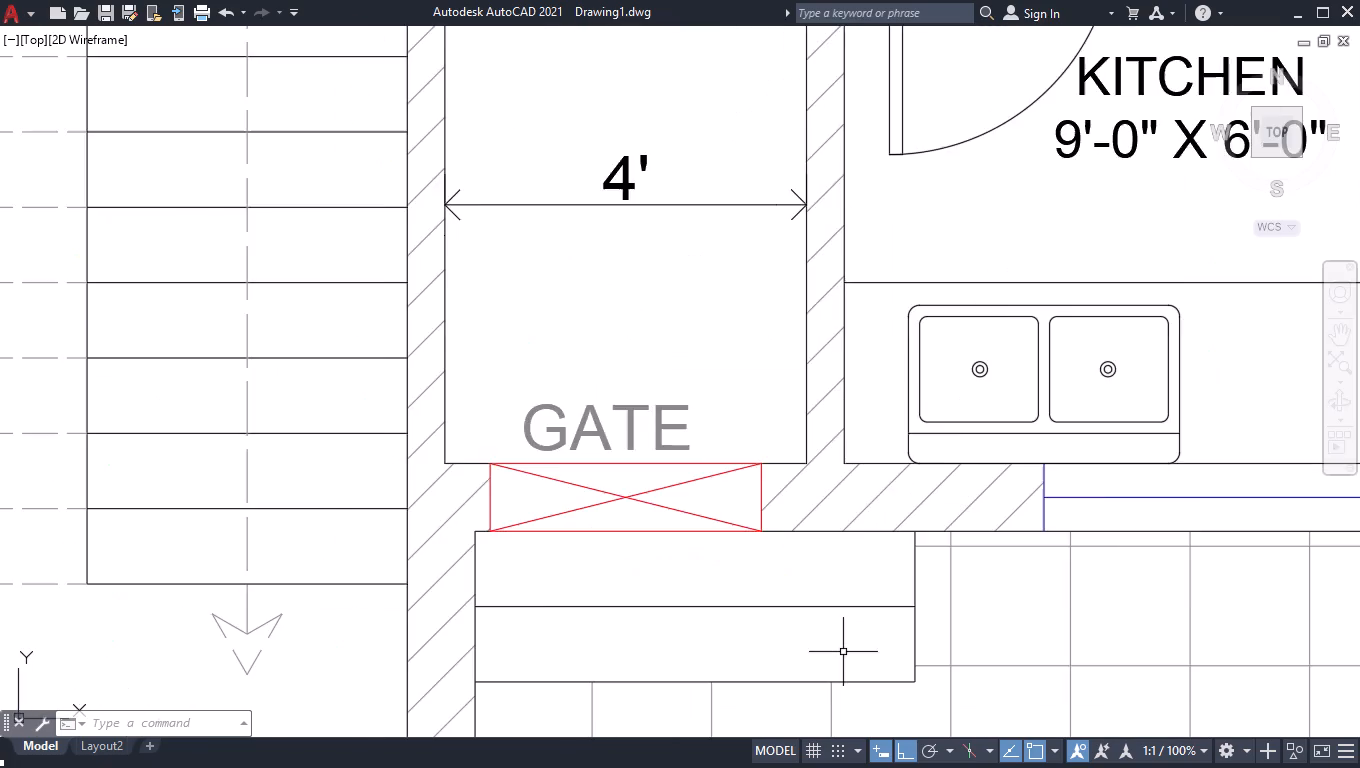
scroll(843, 651, "down", 4)
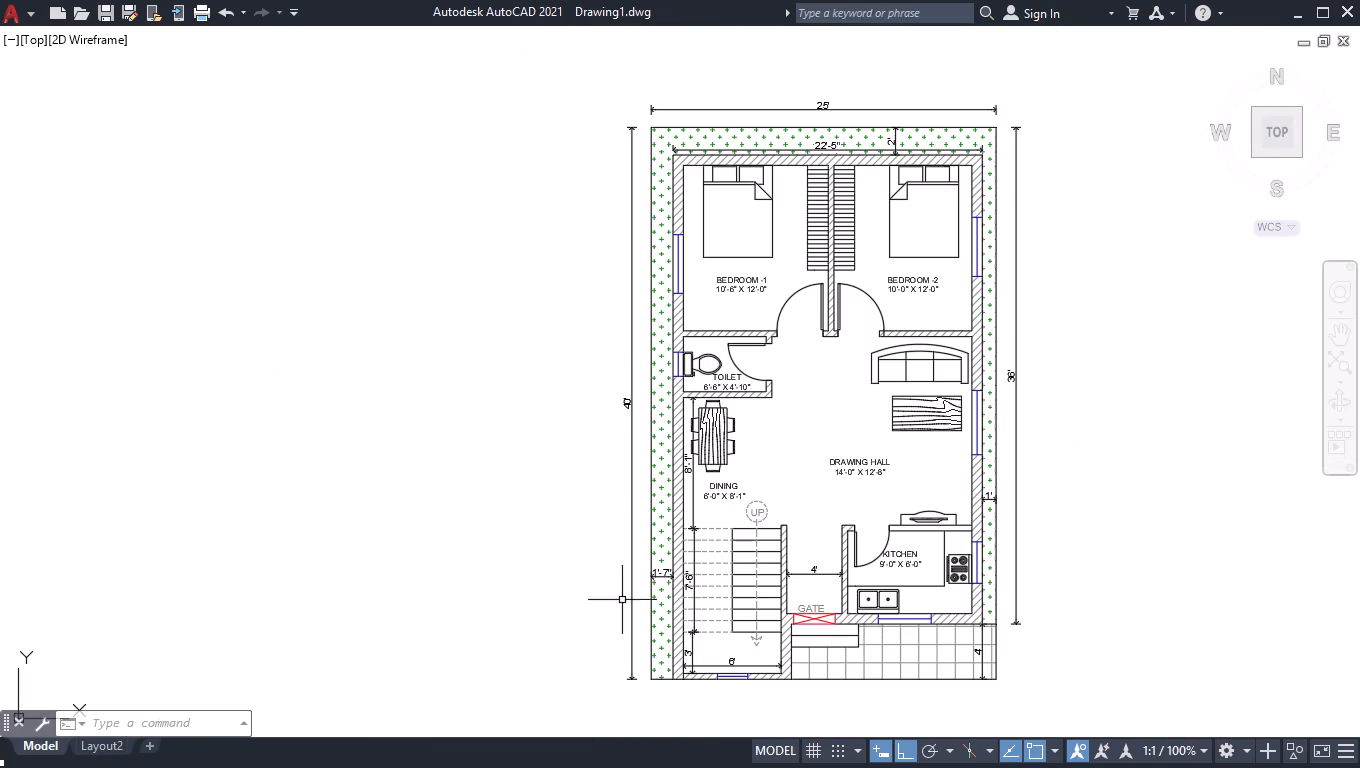
scroll(717, 632, "up", 3)
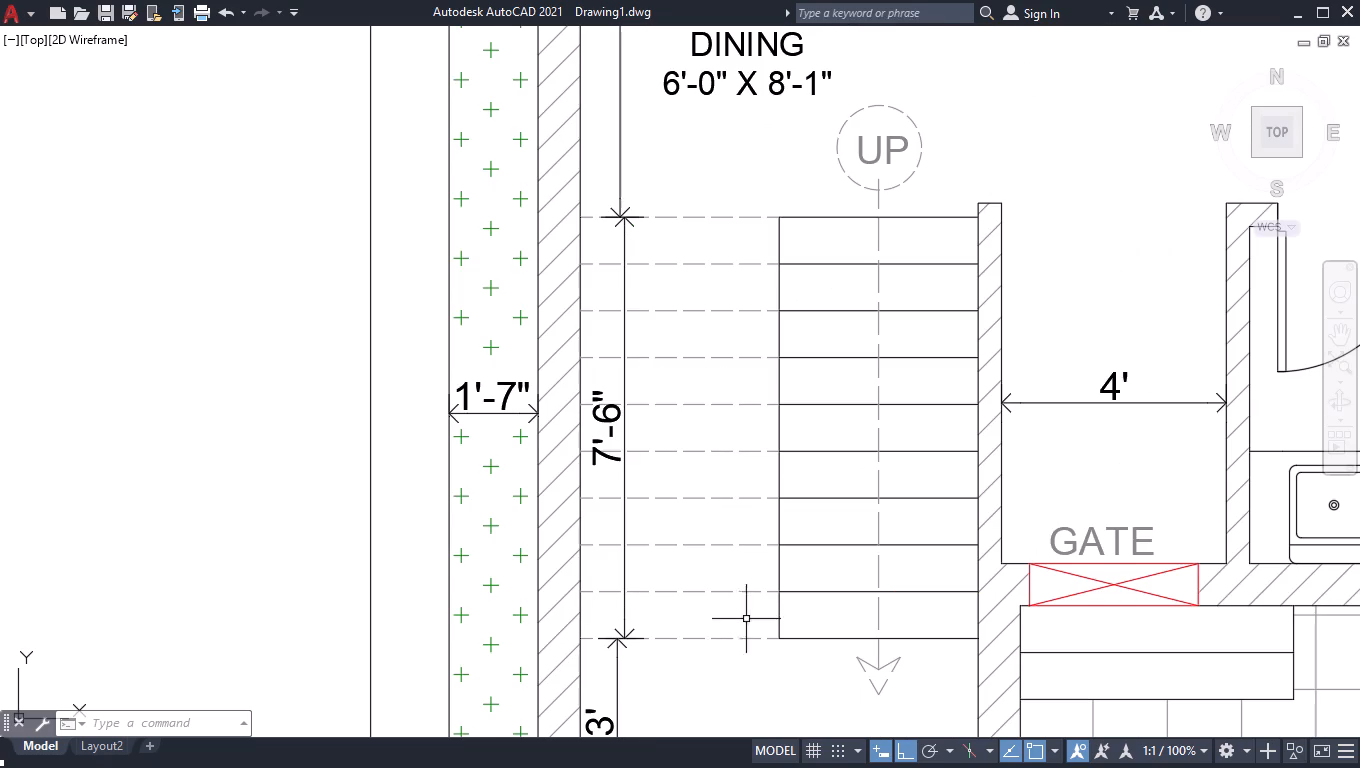
scroll(848, 565, "down", 1)
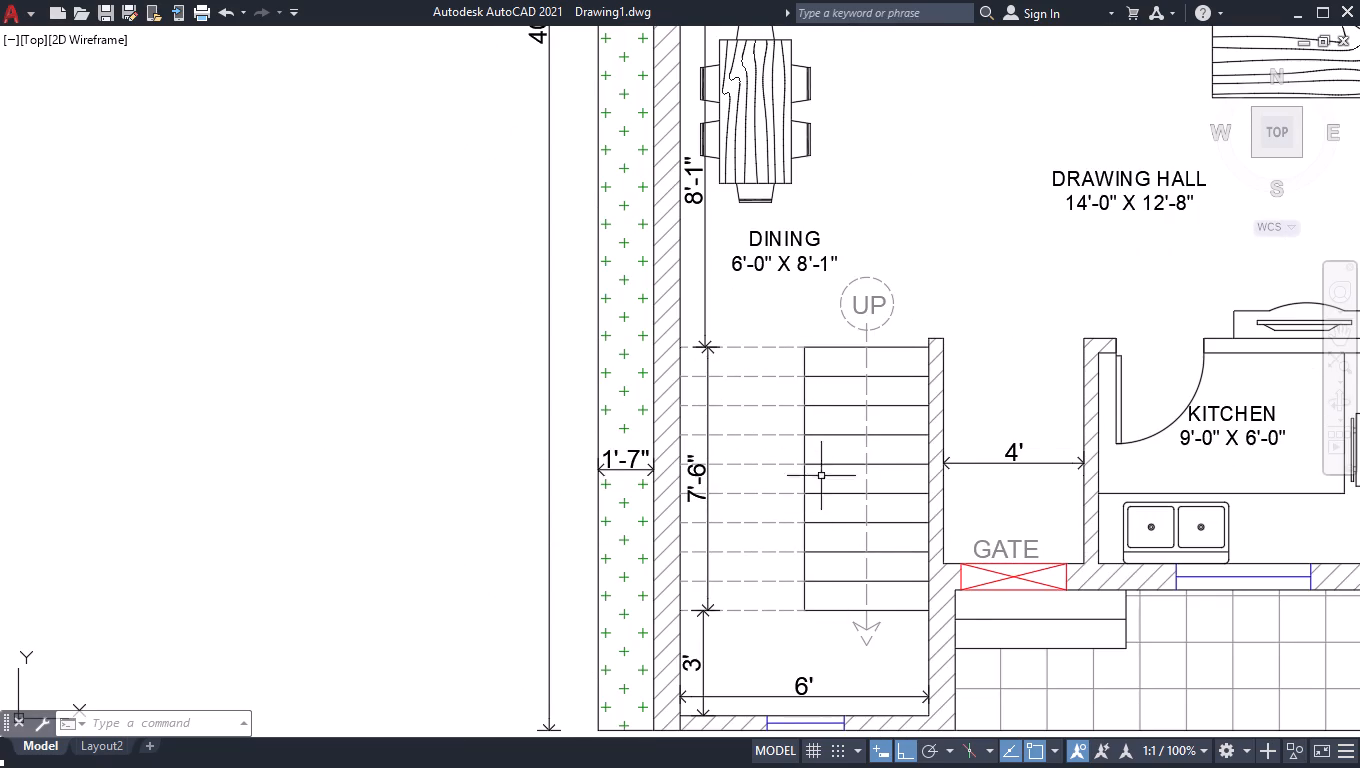
scroll(809, 454, "down", 1)
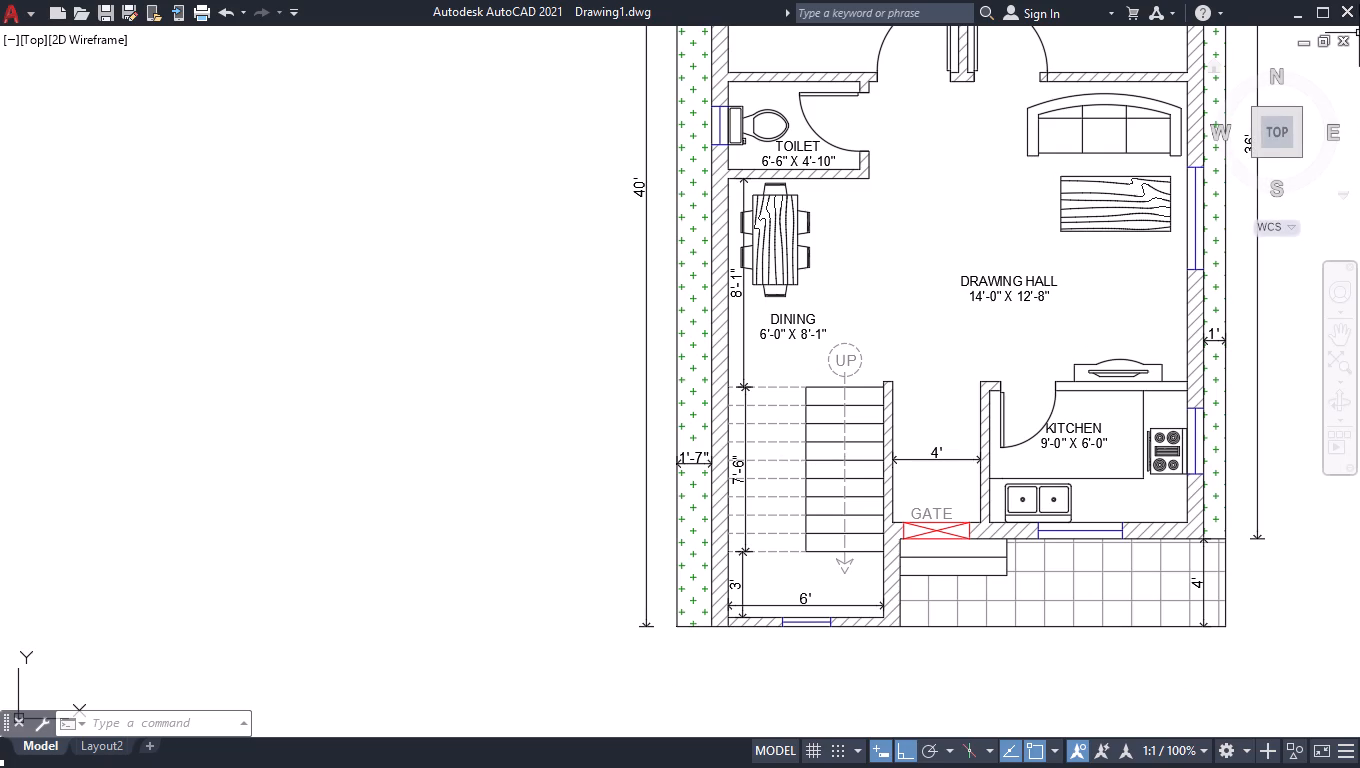
left_click(1275, 122)
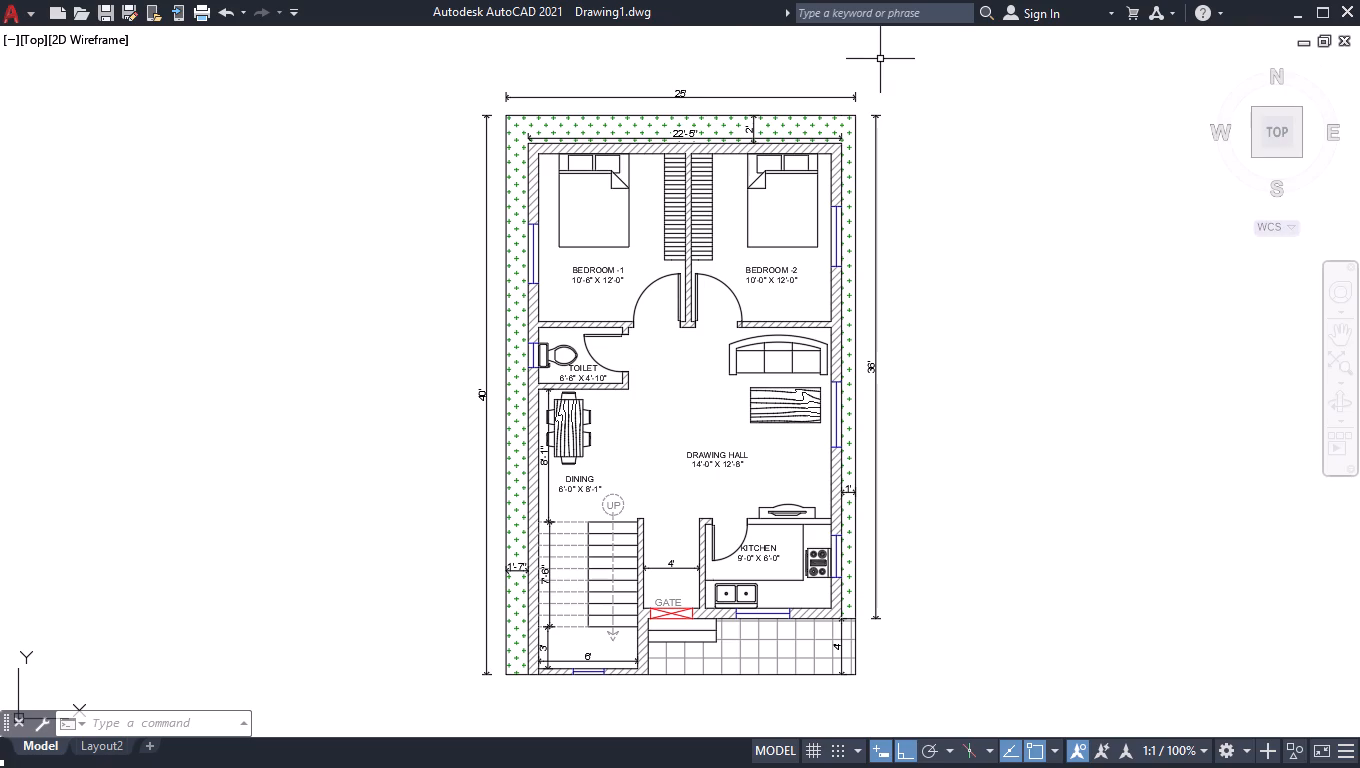
Inspect the green hatched strip around the house, along the bedroom side and beside the kitchen, with its dimensions.
scroll(709, 106, "up", 2)
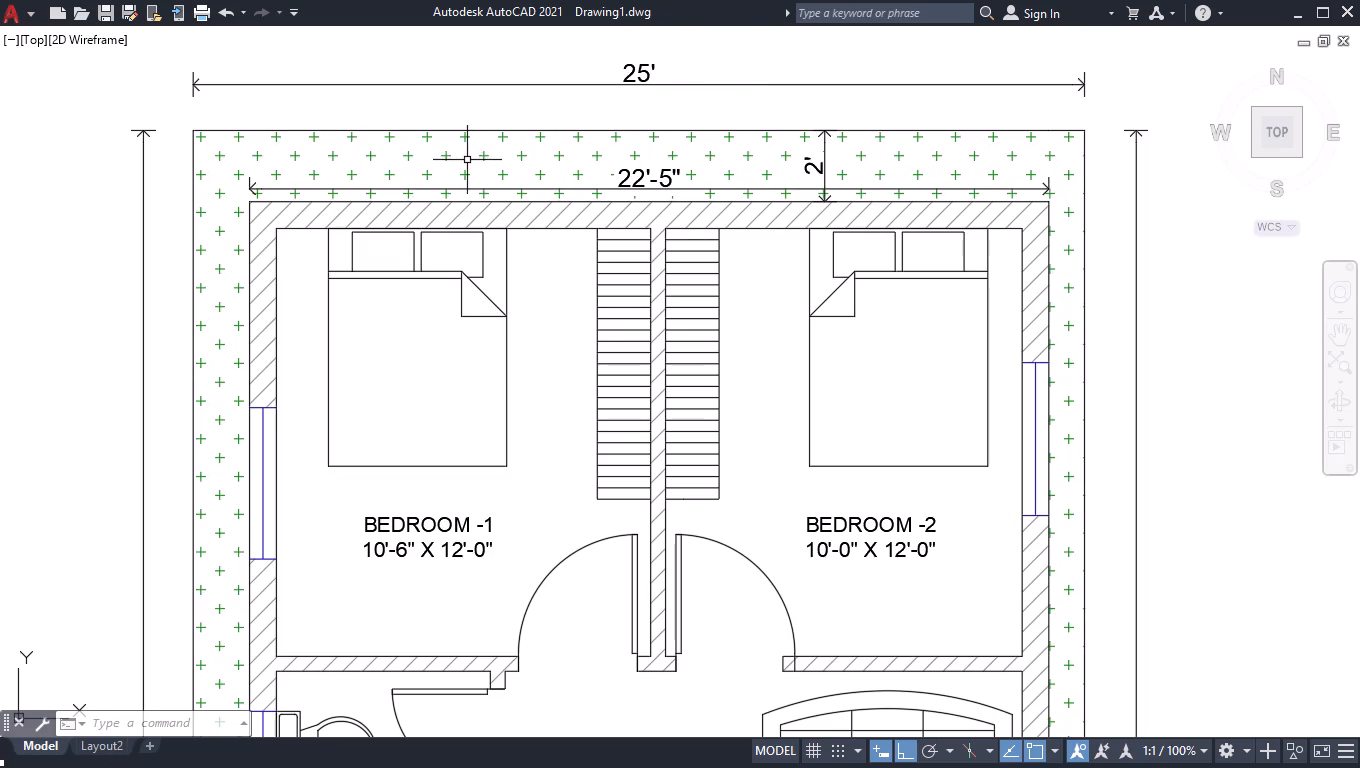
scroll(491, 148, "up", 2)
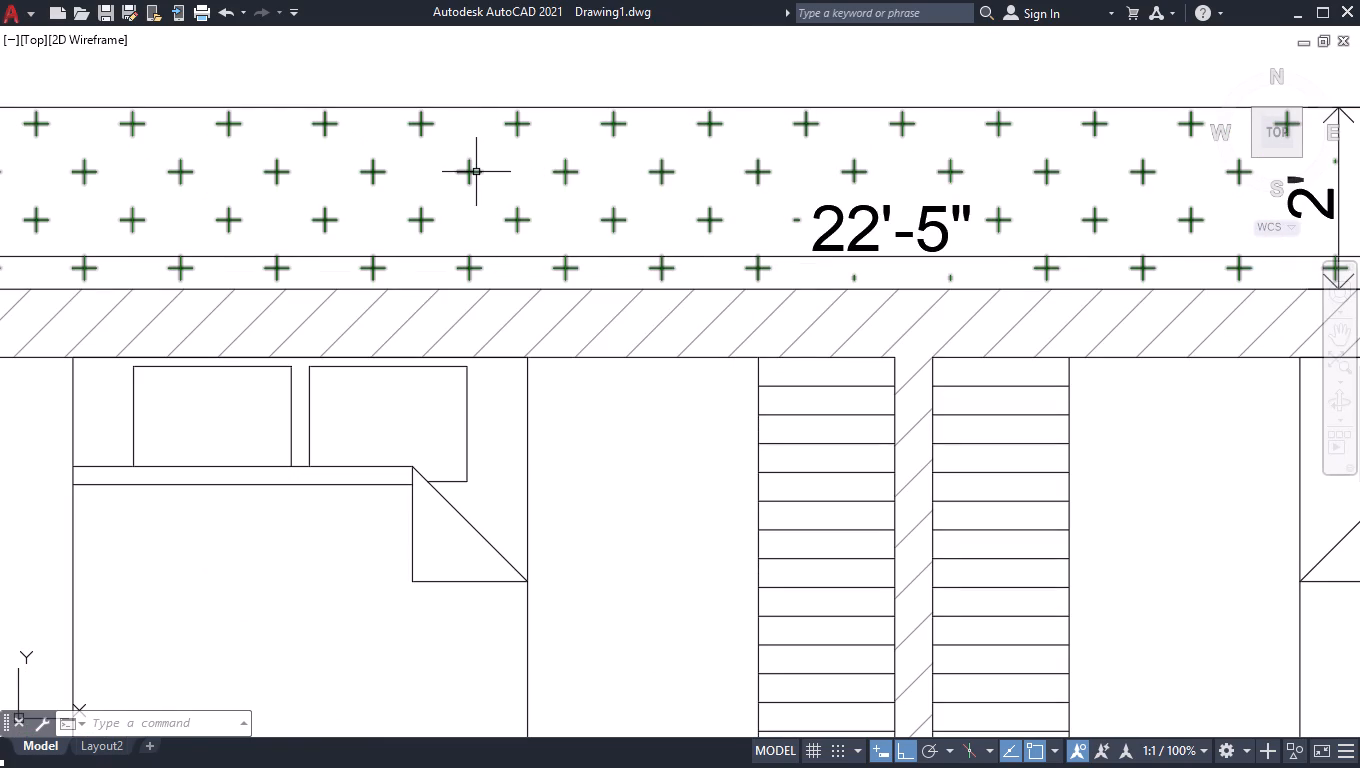
scroll(474, 170, "down", 5)
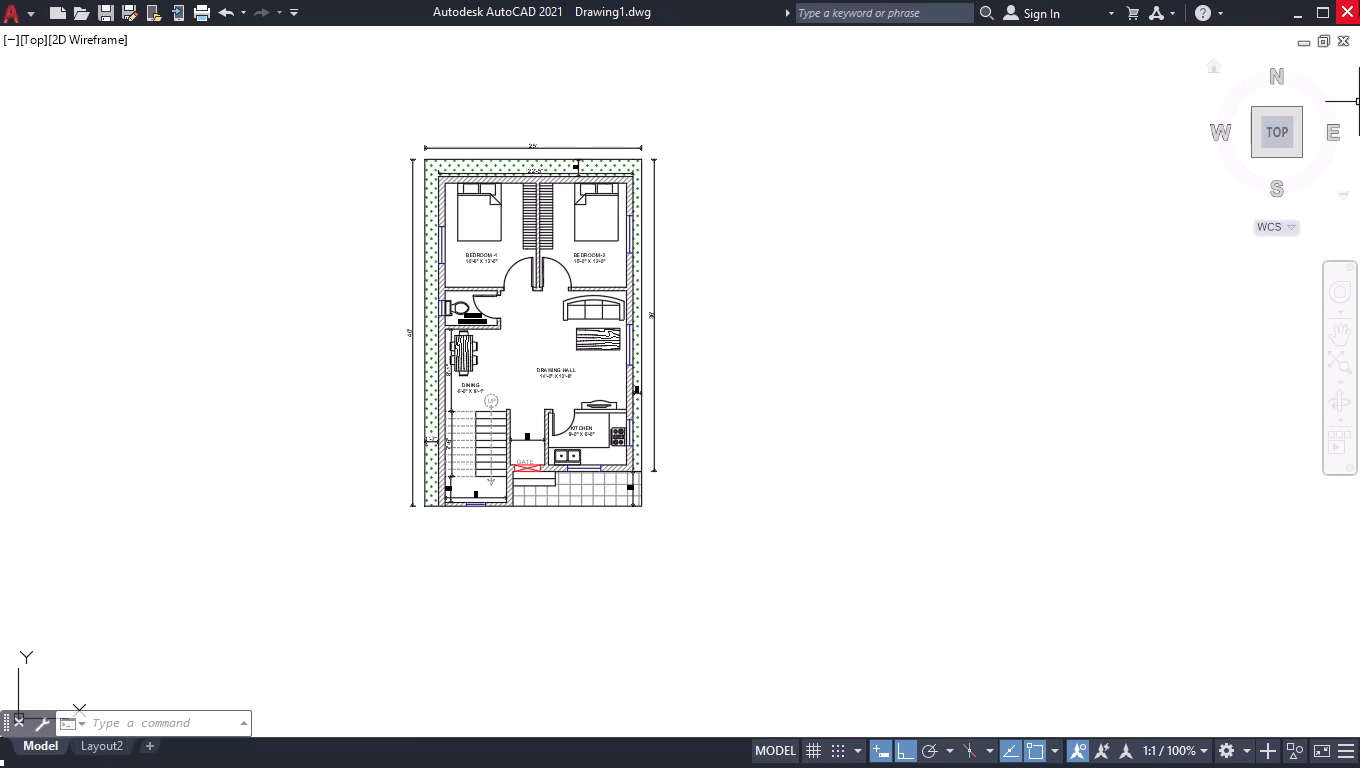
left_click(1270, 137)
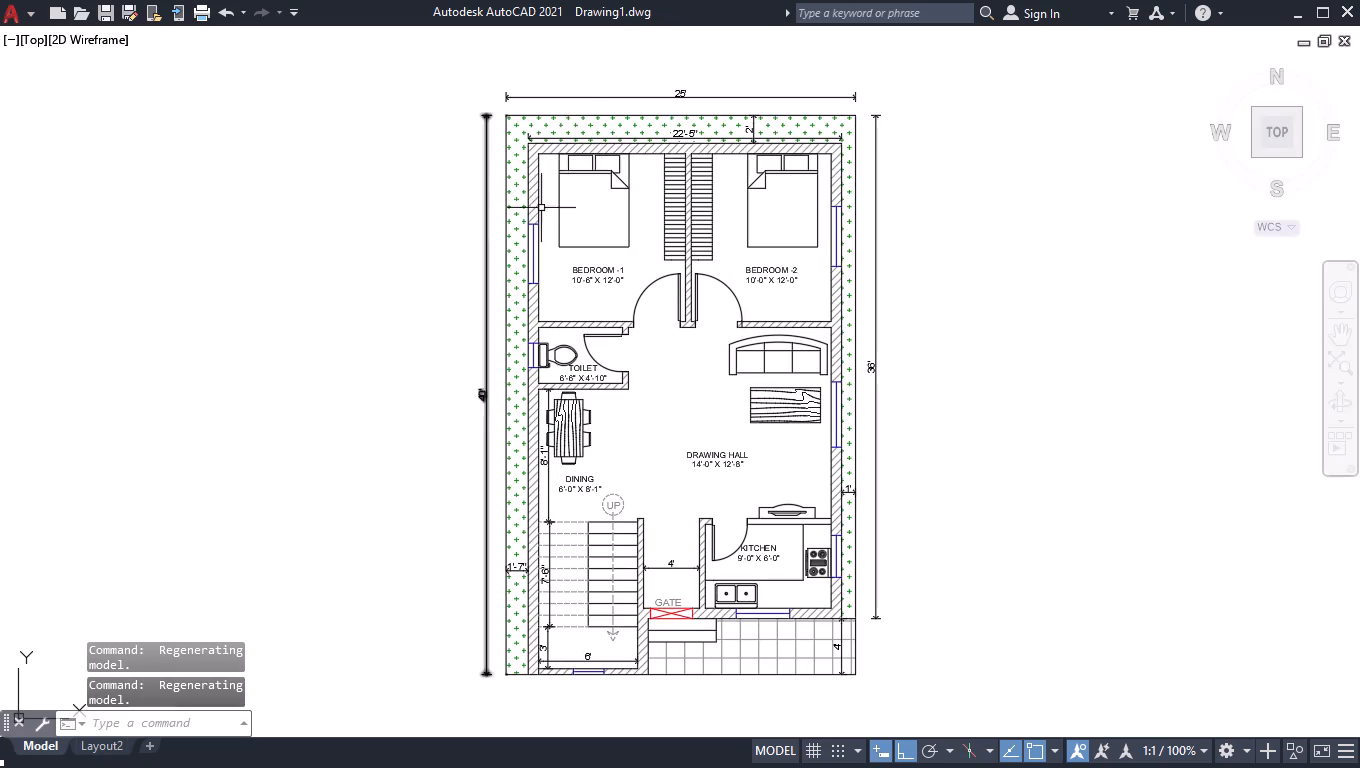
scroll(589, 115, "up", 3)
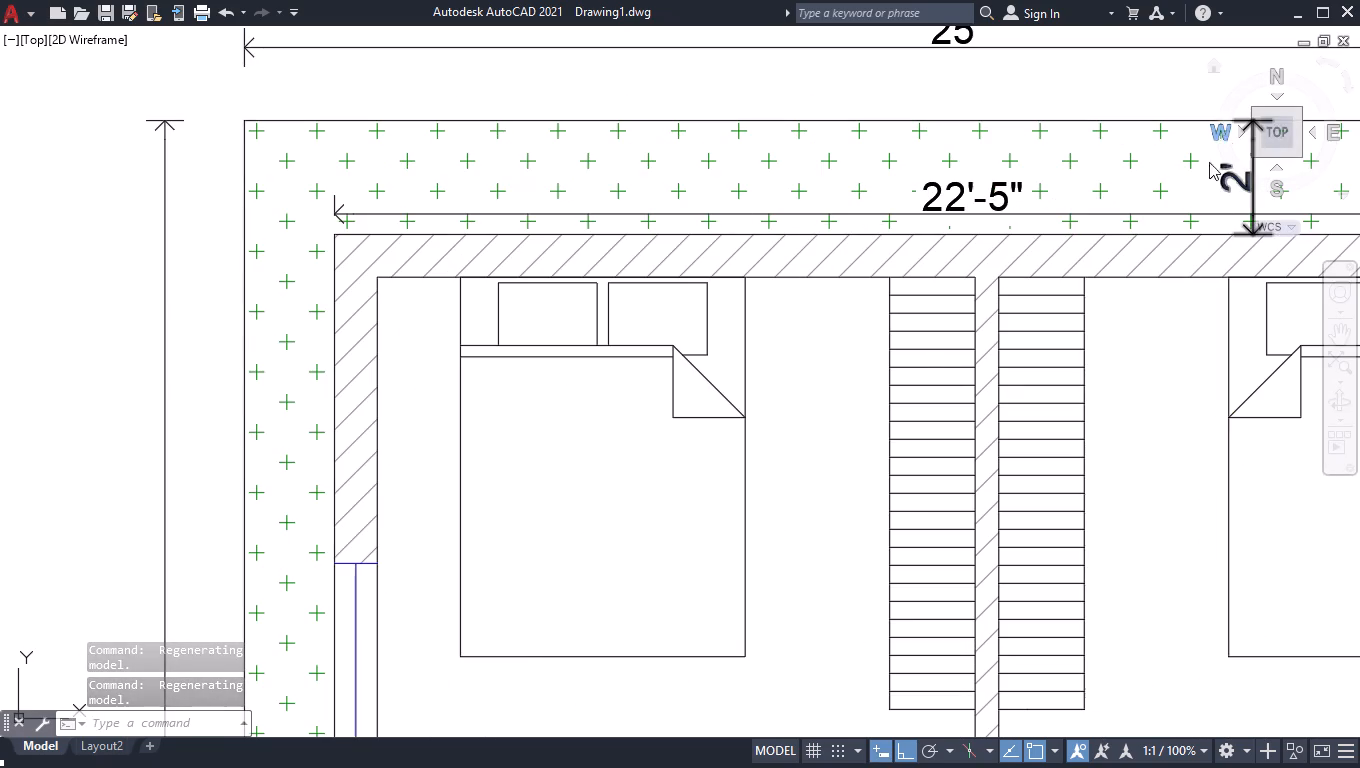
scroll(582, 228, "down", 2)
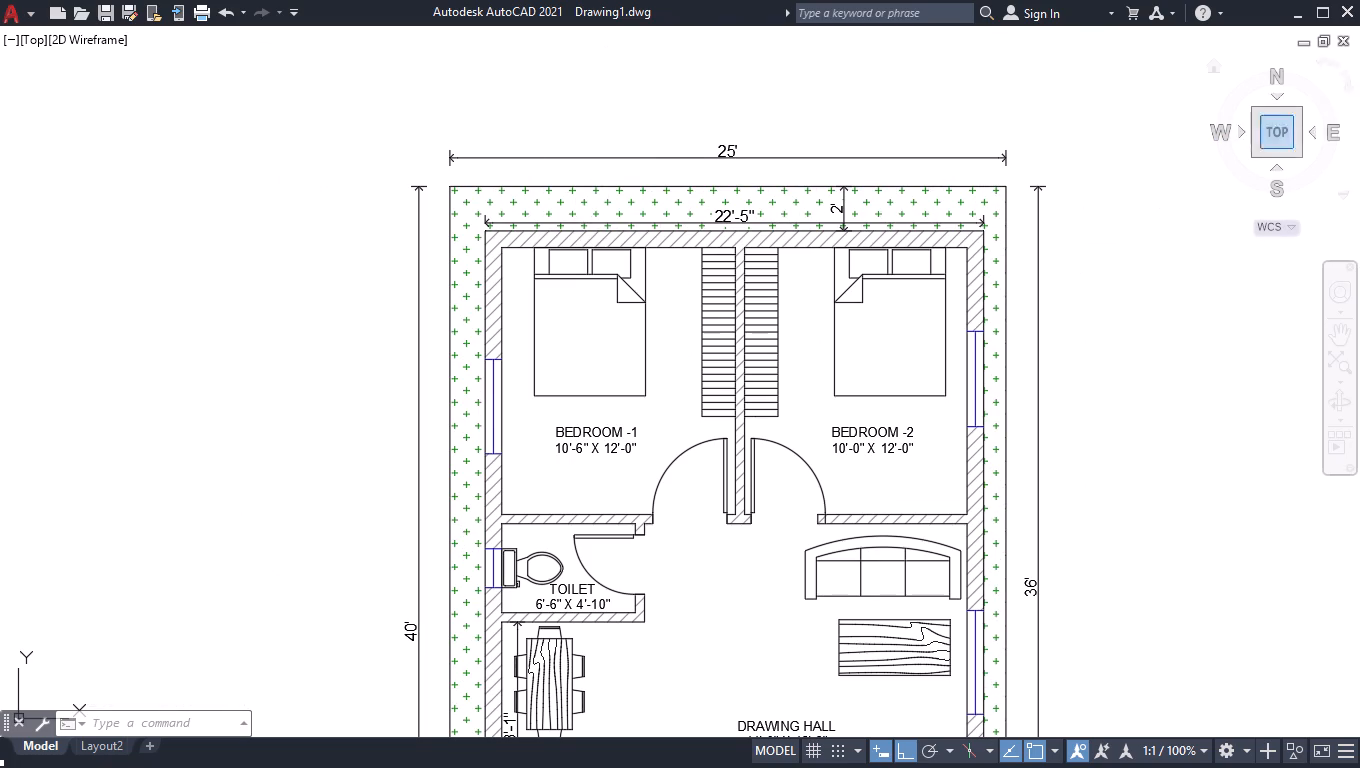
left_click(1276, 124)
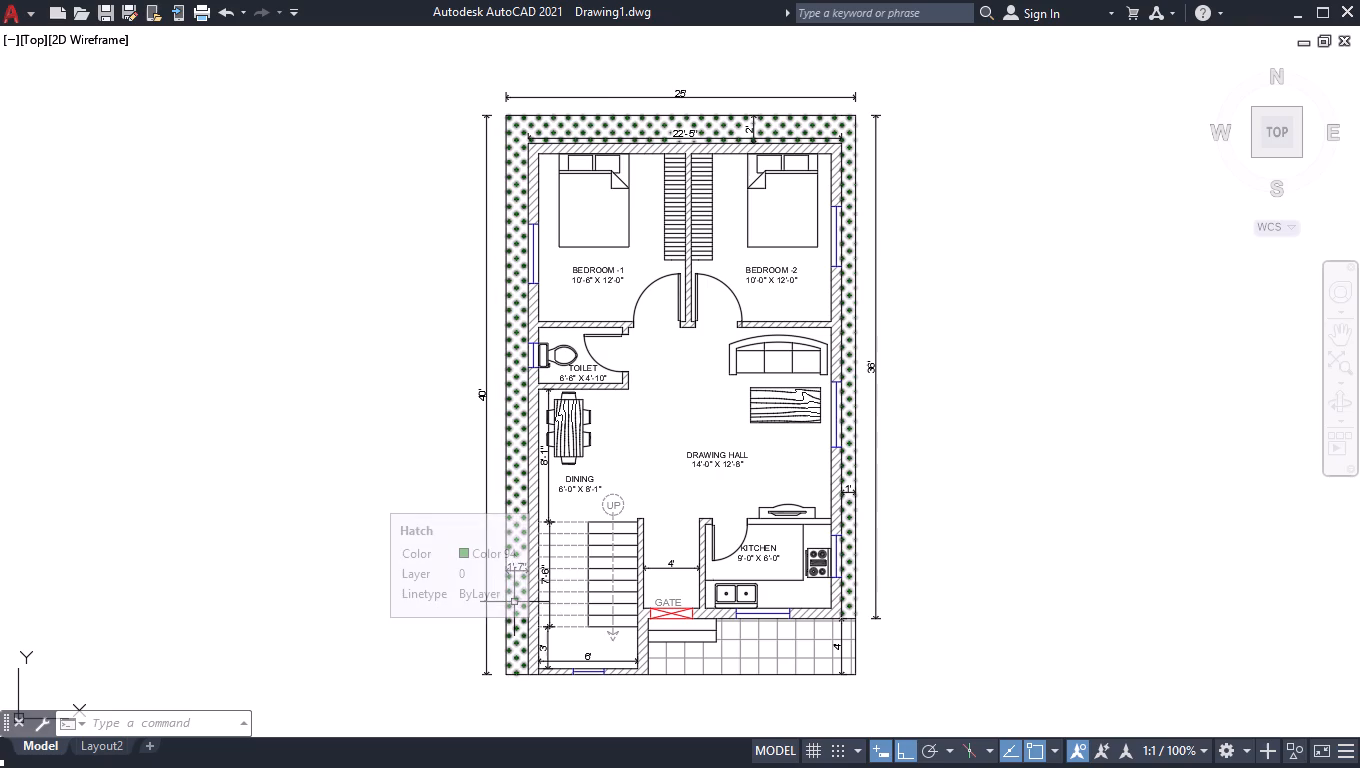
scroll(571, 83, "up", 3)
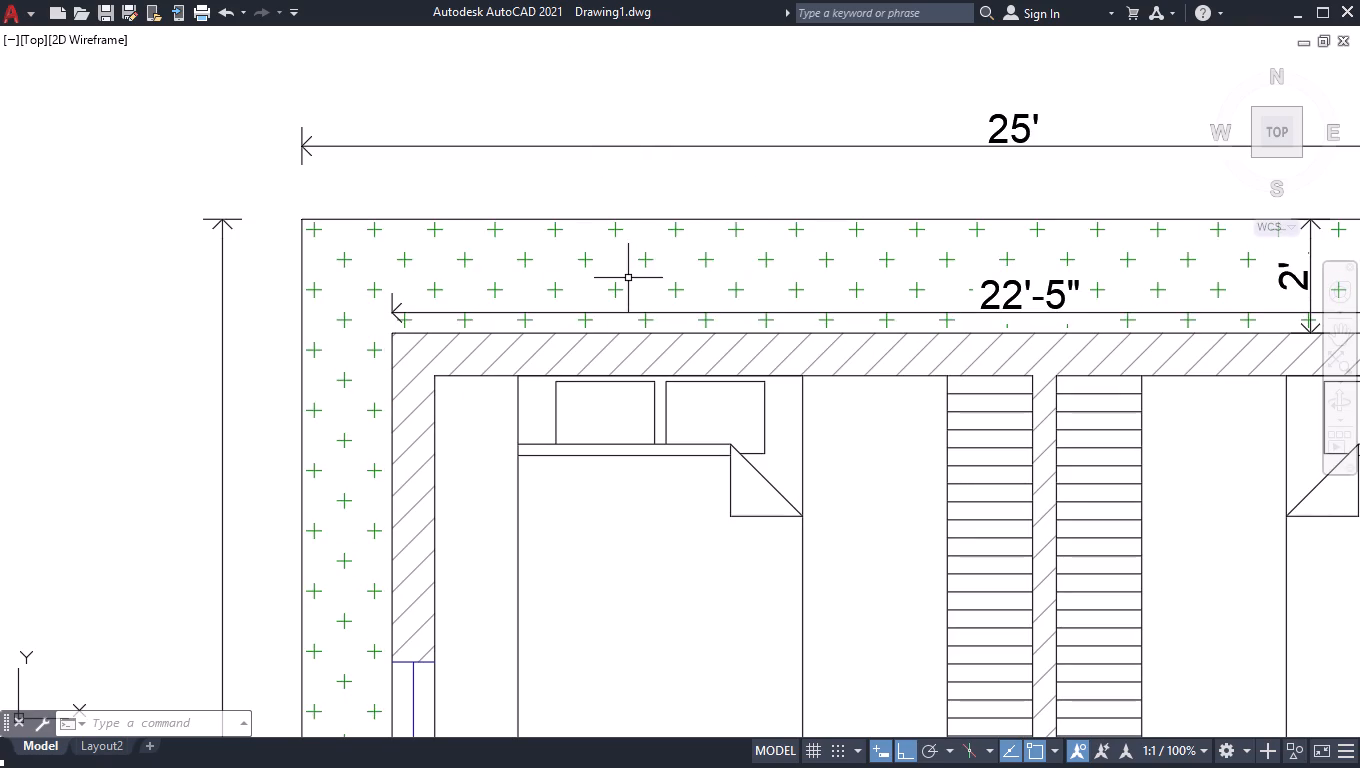
scroll(629, 254, "down", 3)
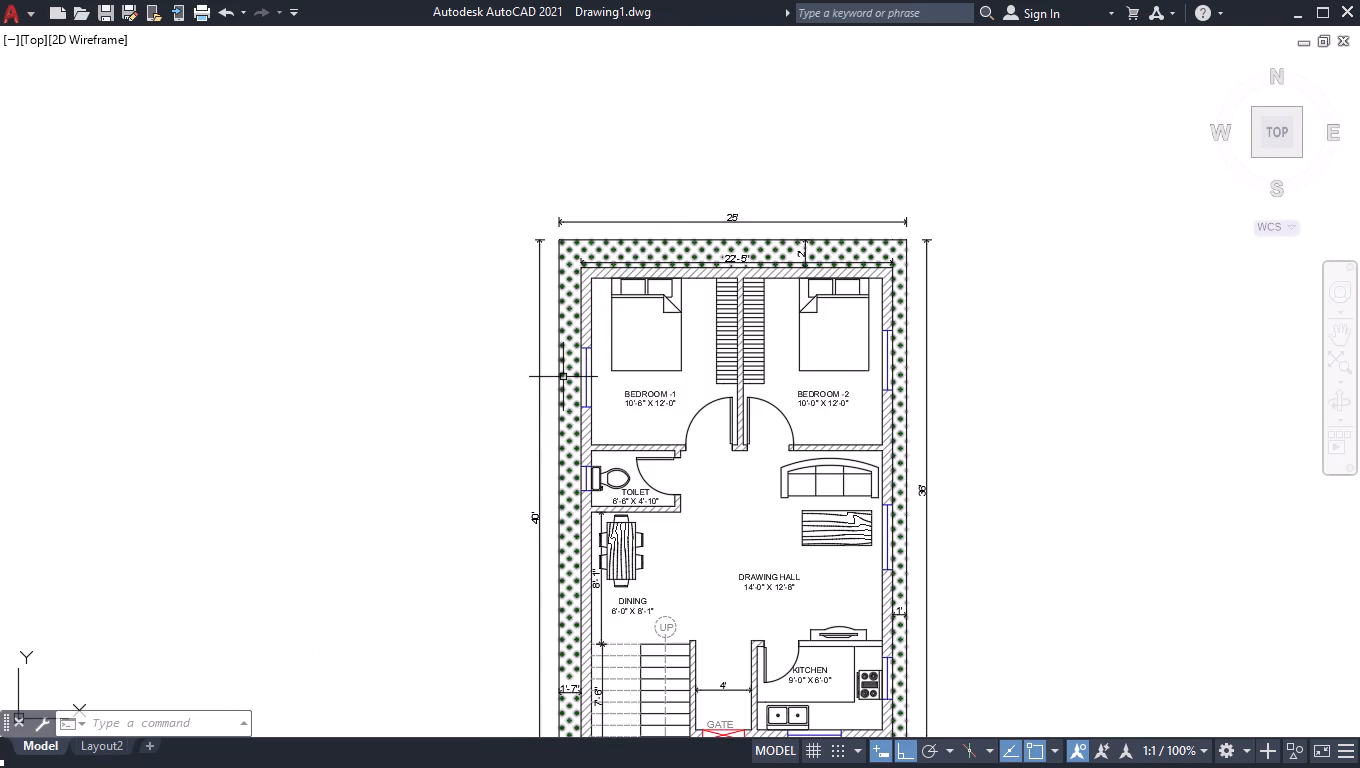
left_click(1285, 138)
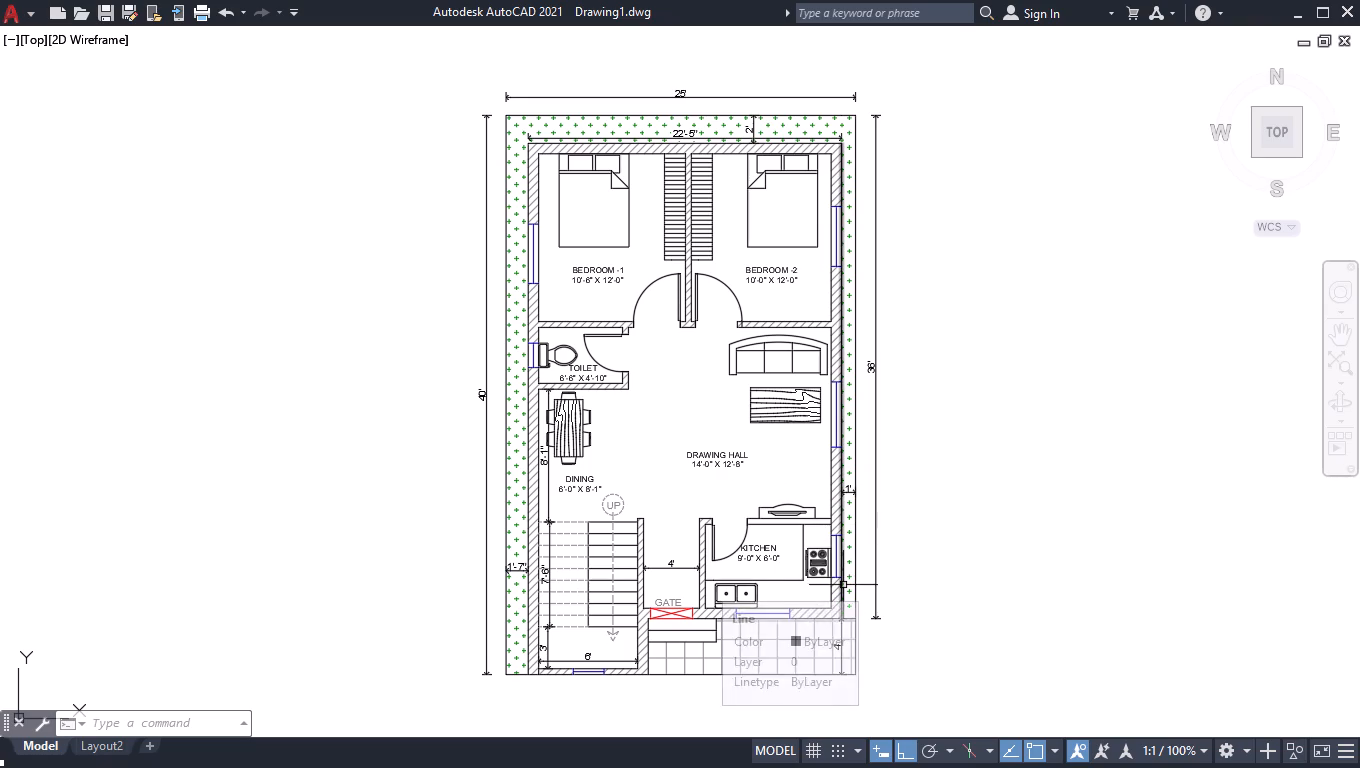
scroll(847, 582, "up", 4)
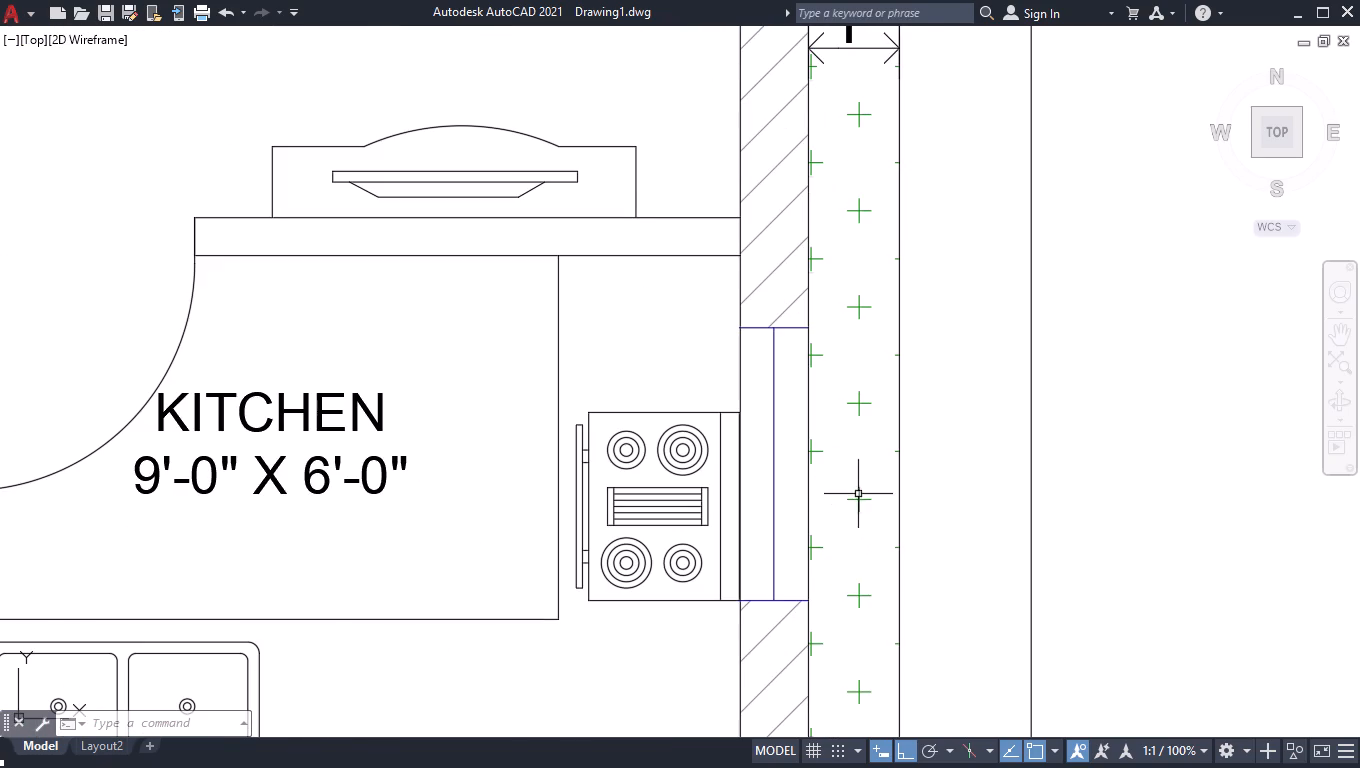
scroll(919, 311, "down", 5)
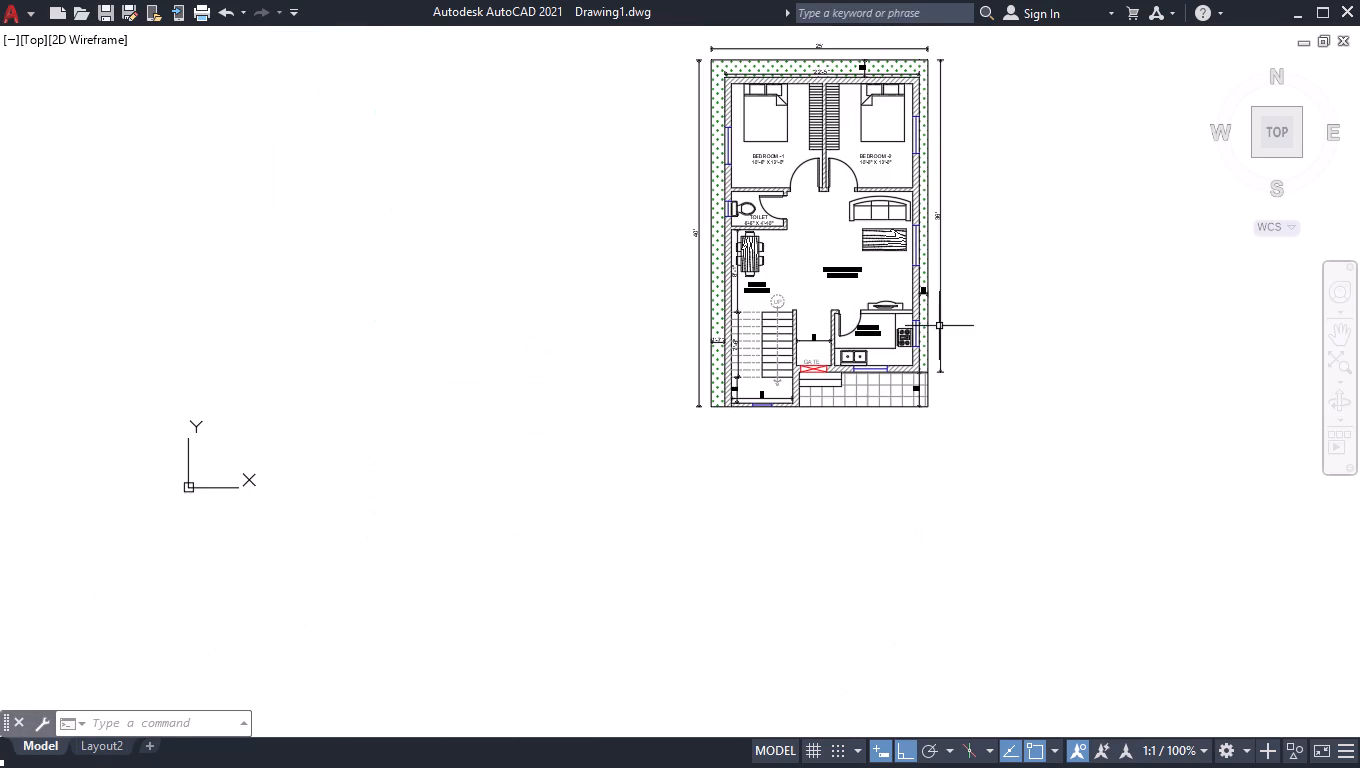
scroll(864, 37, "up", 1)
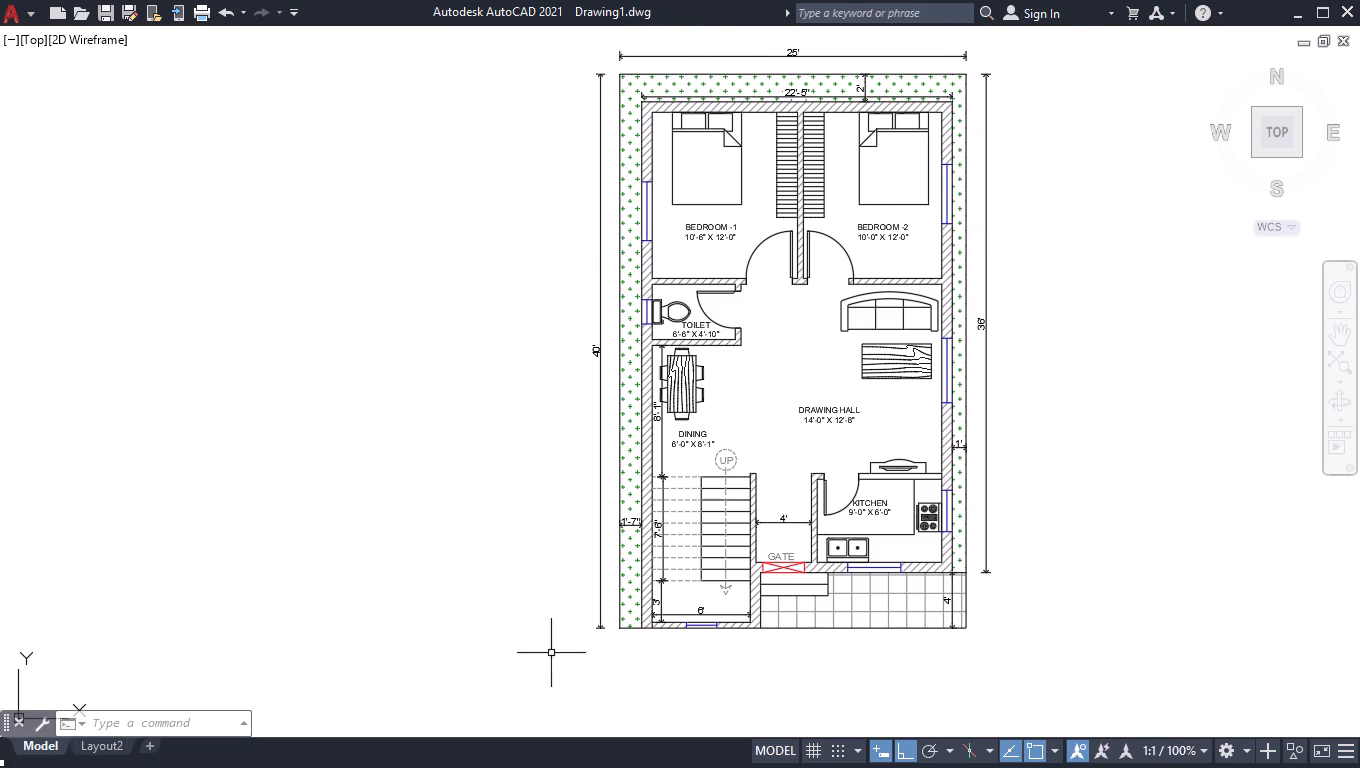
left_click(1271, 133)
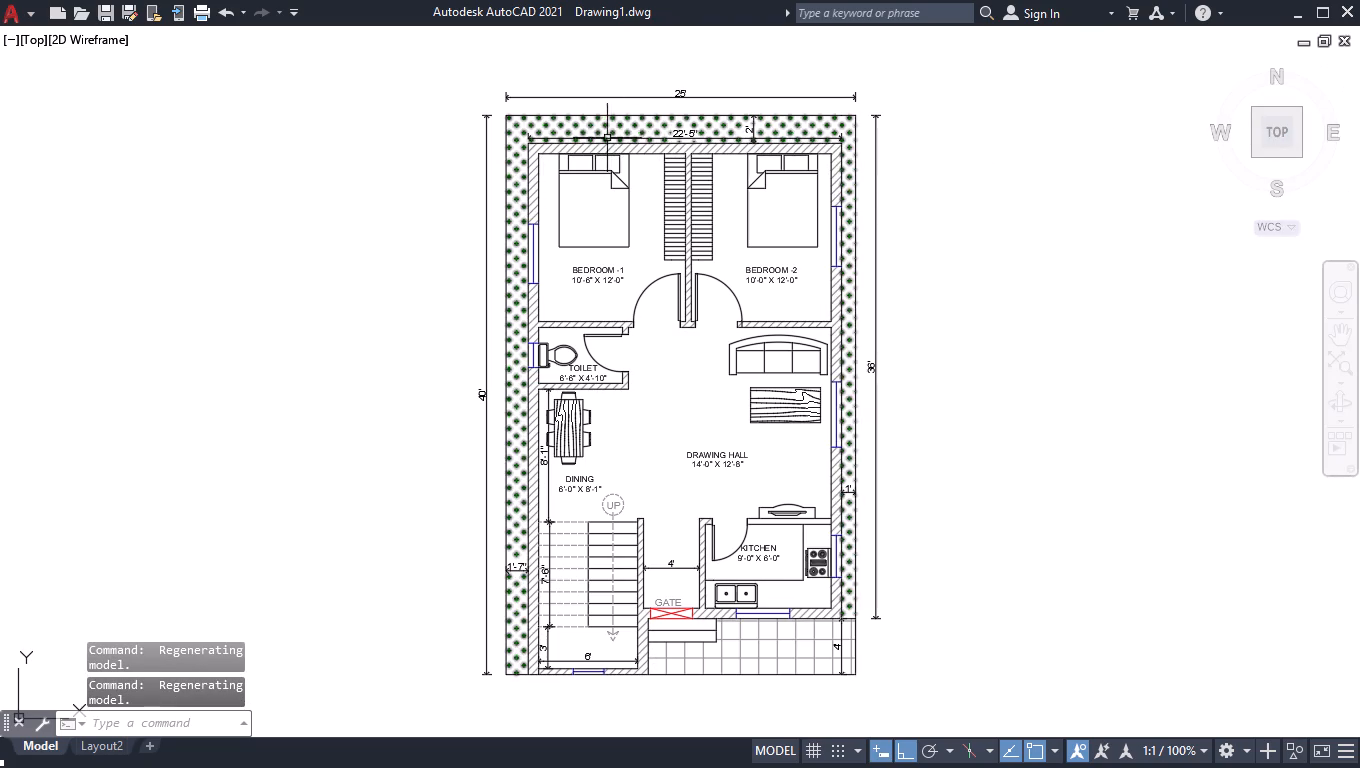
Inspect the hatched bedroom walls, the wardrobes and the partition between the two bedrooms, and finish with the whole plan in view.
scroll(601, 142, "up", 2)
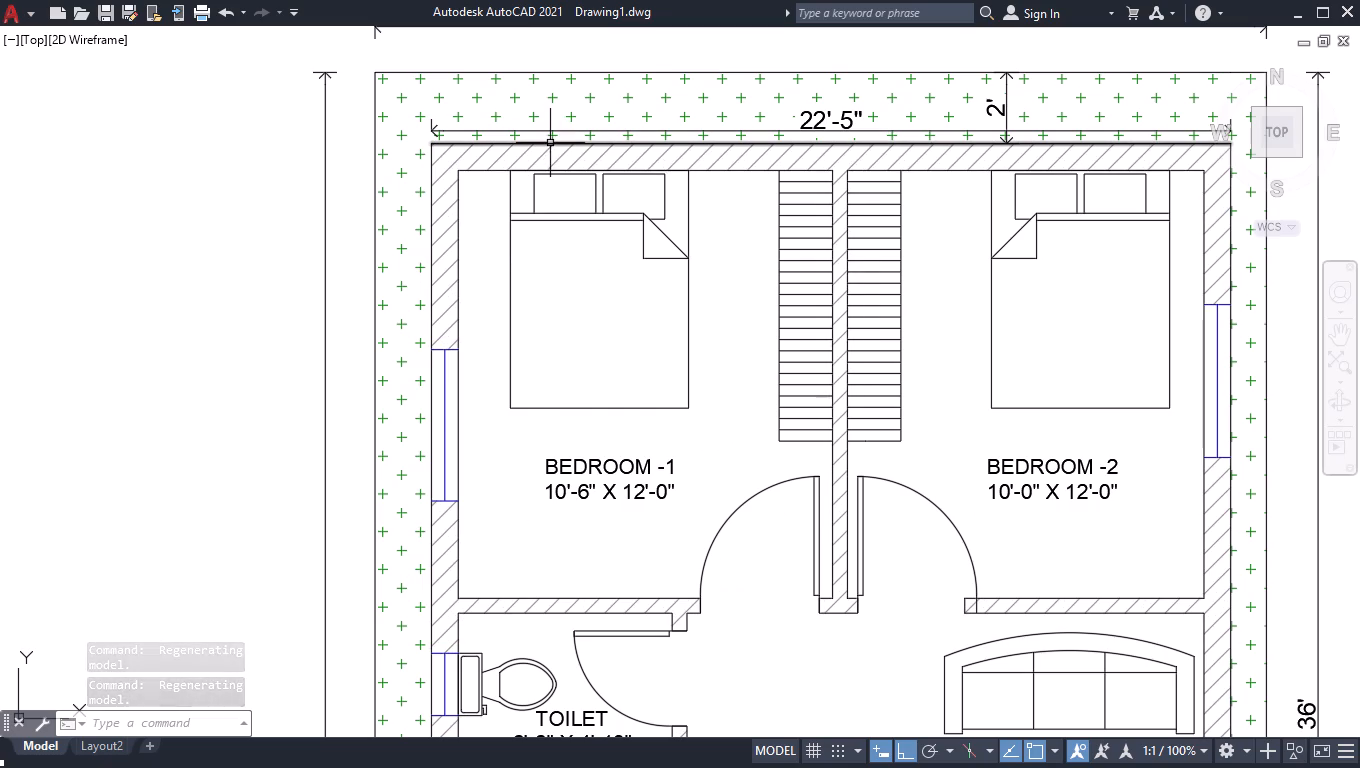
scroll(443, 191, "up", 3)
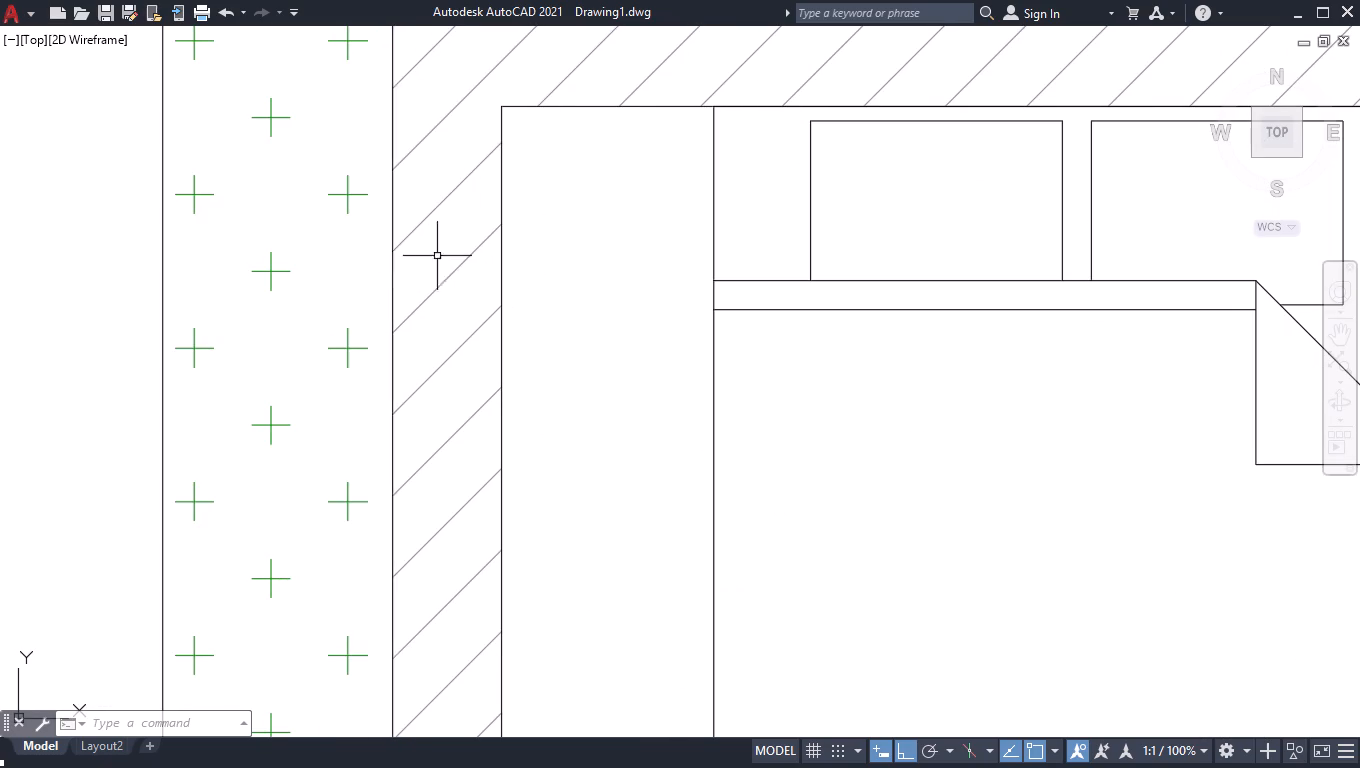
scroll(440, 264, "down", 2)
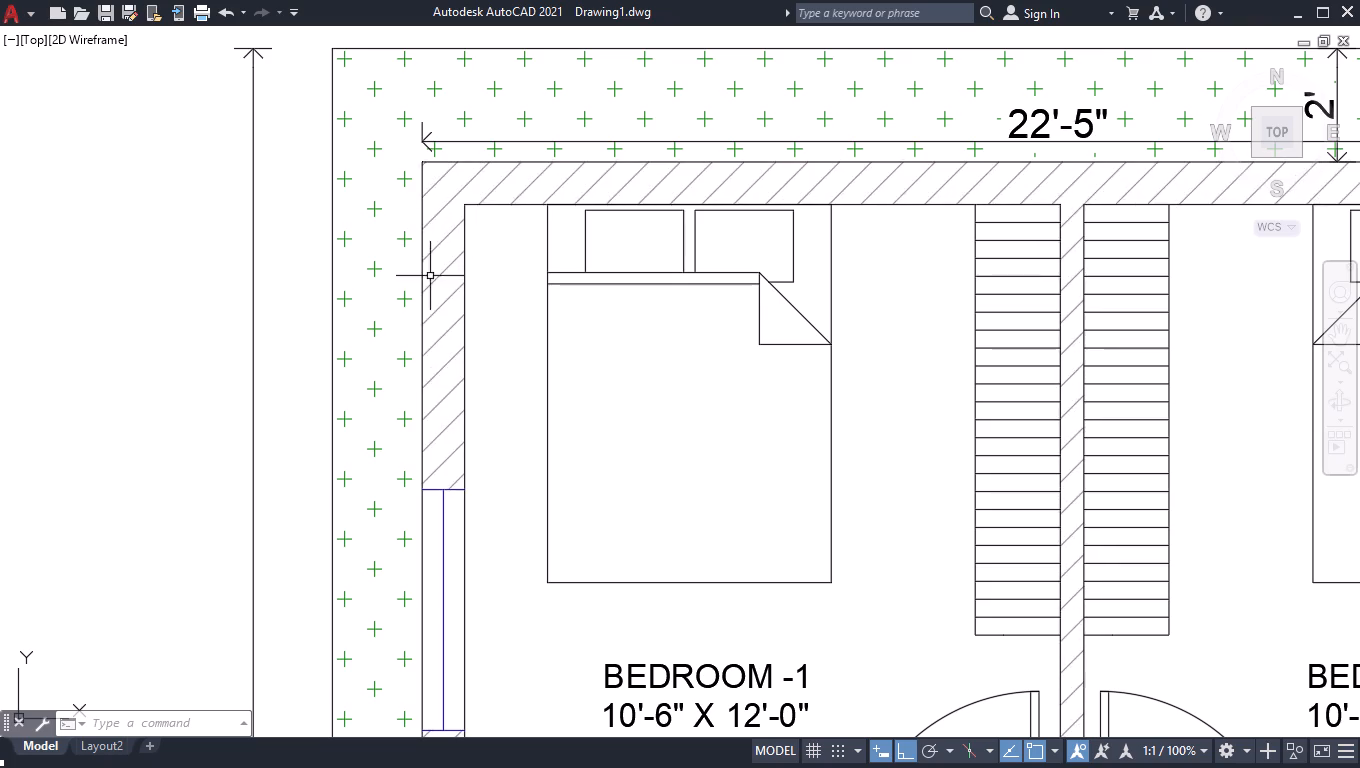
scroll(555, 189, "down", 3)
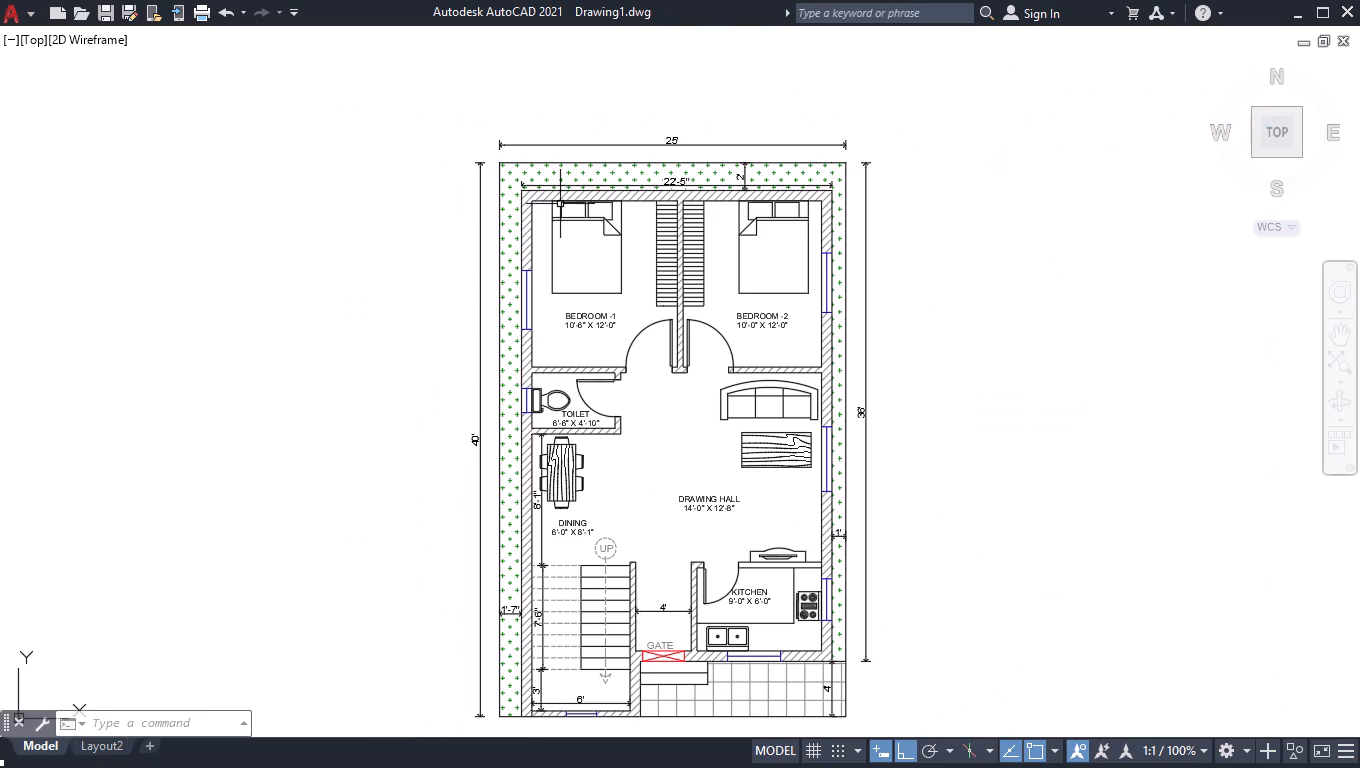
scroll(680, 233, "up", 3)
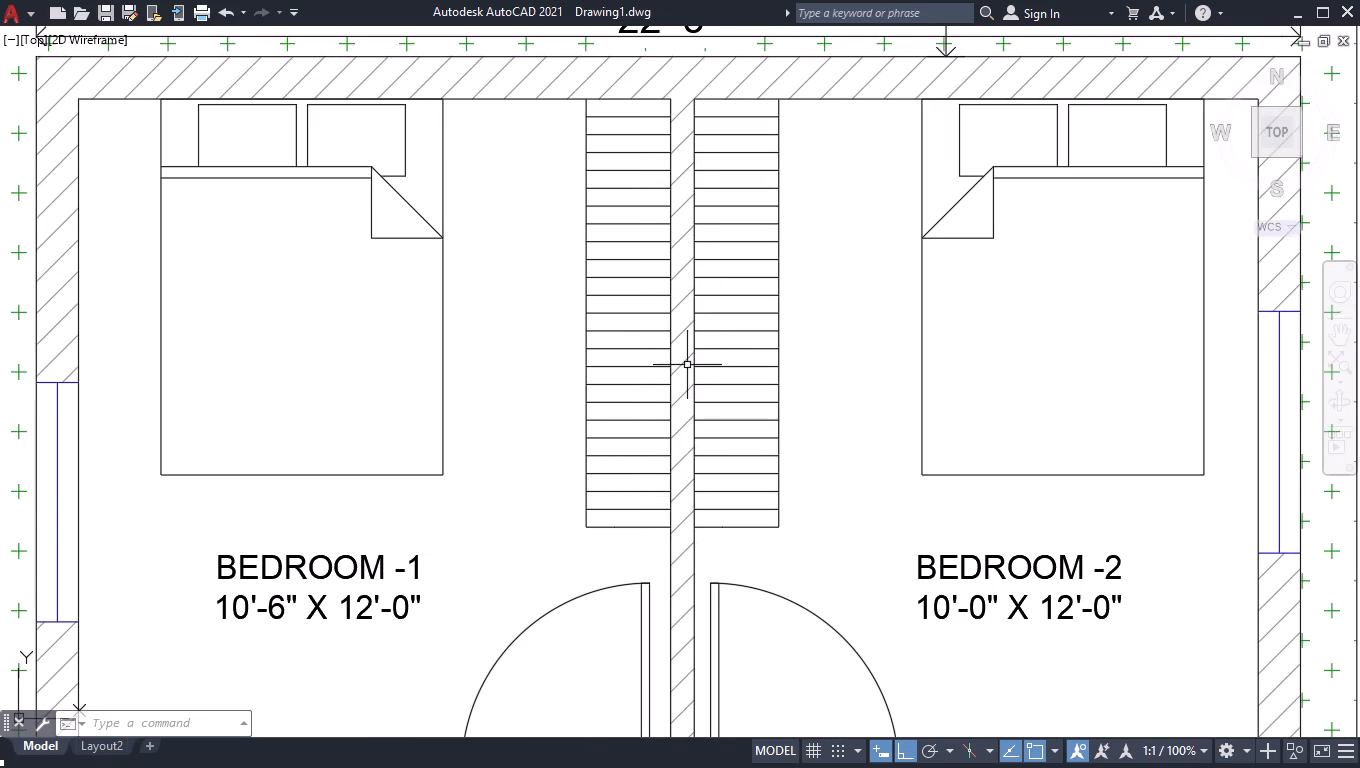
scroll(687, 365, "up", 2)
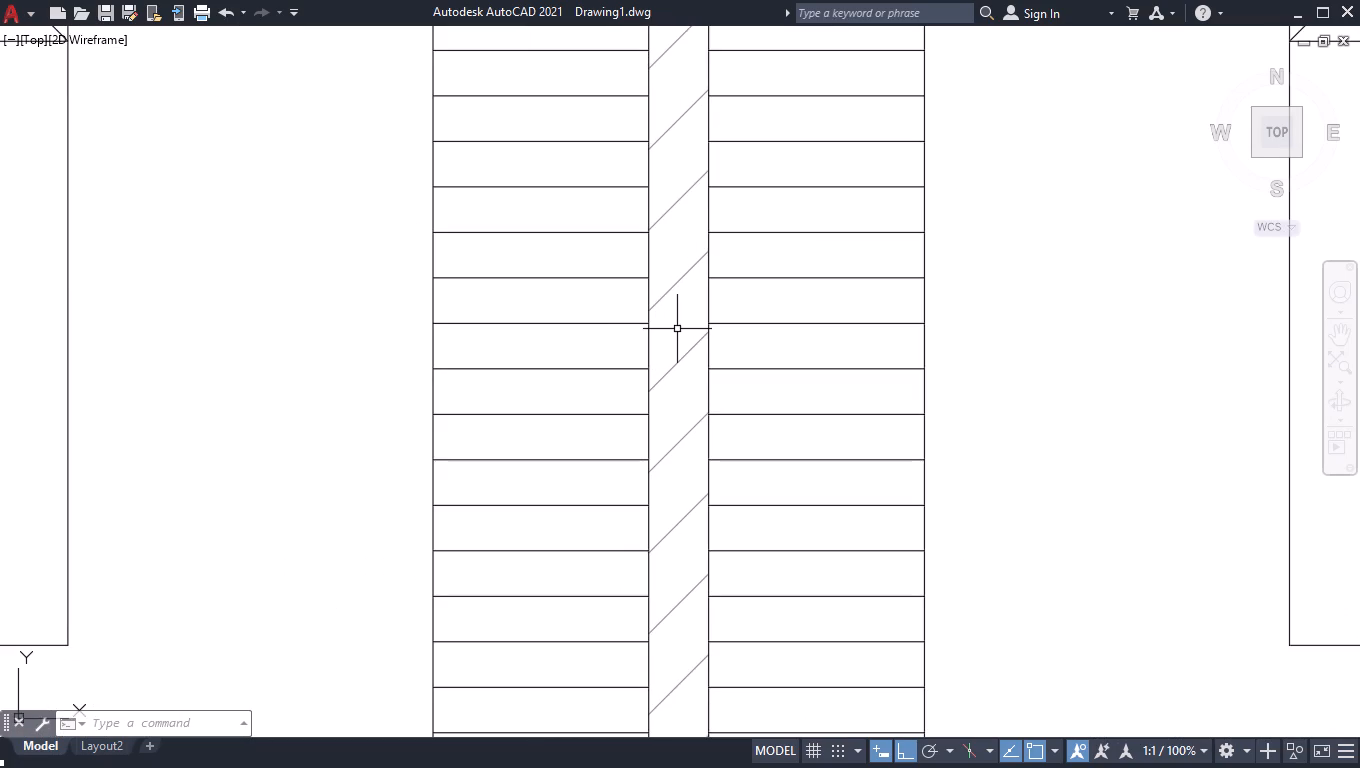
left_click(1271, 129)
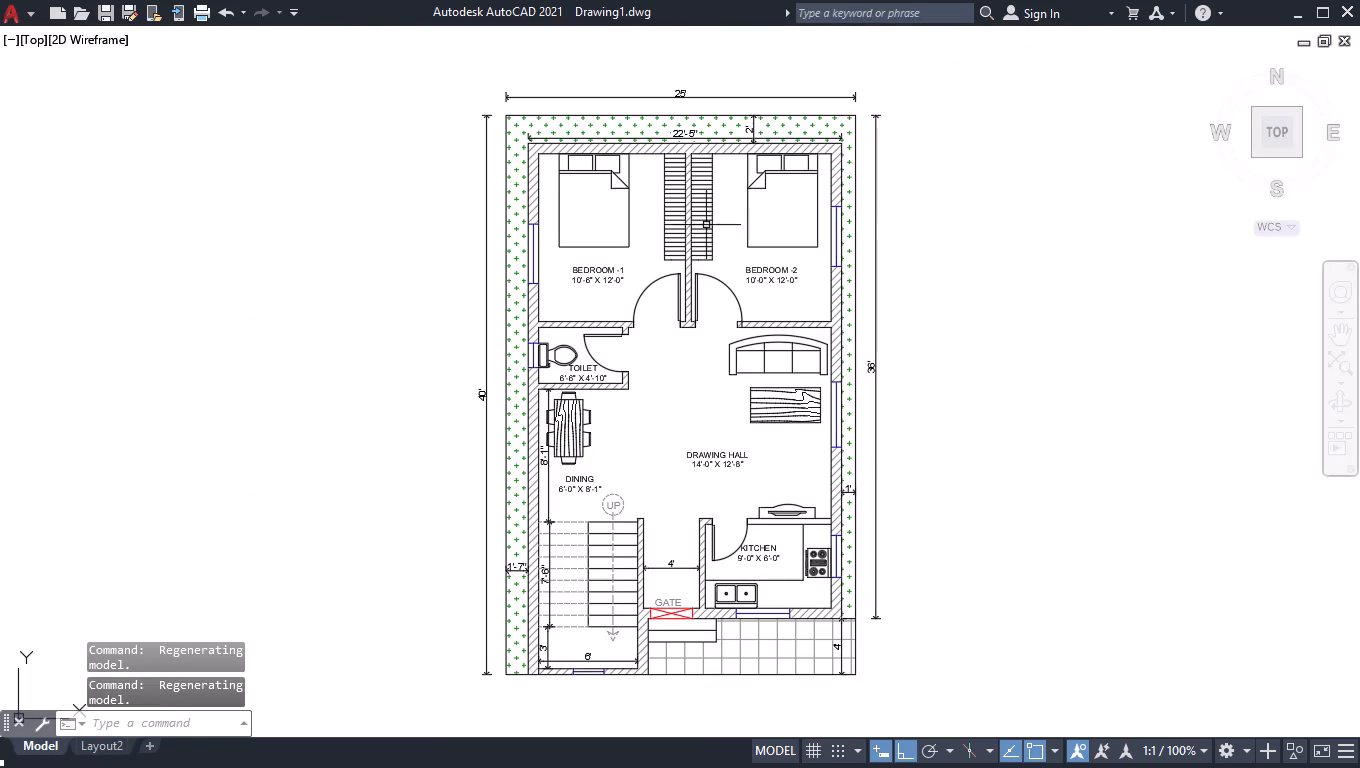
scroll(686, 196, "up", 2)
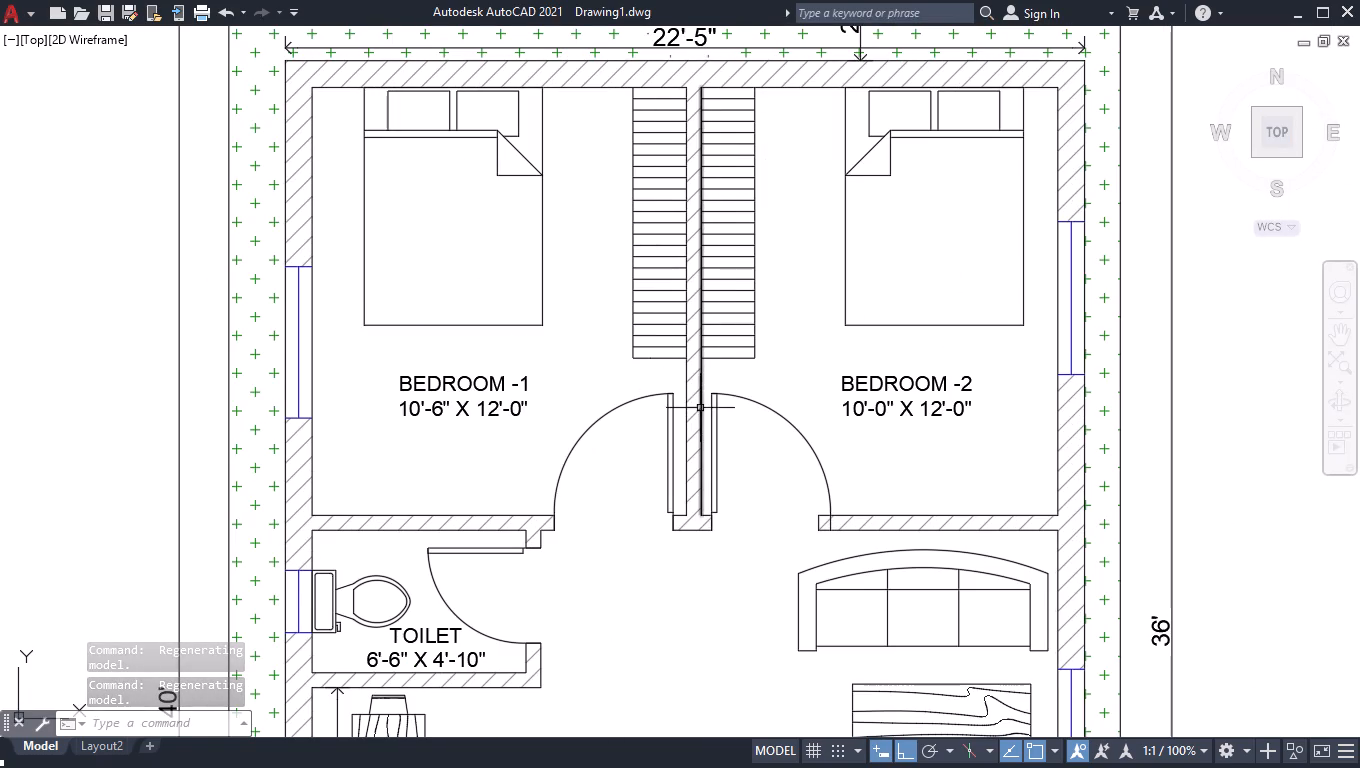
scroll(814, 244, "down", 1)
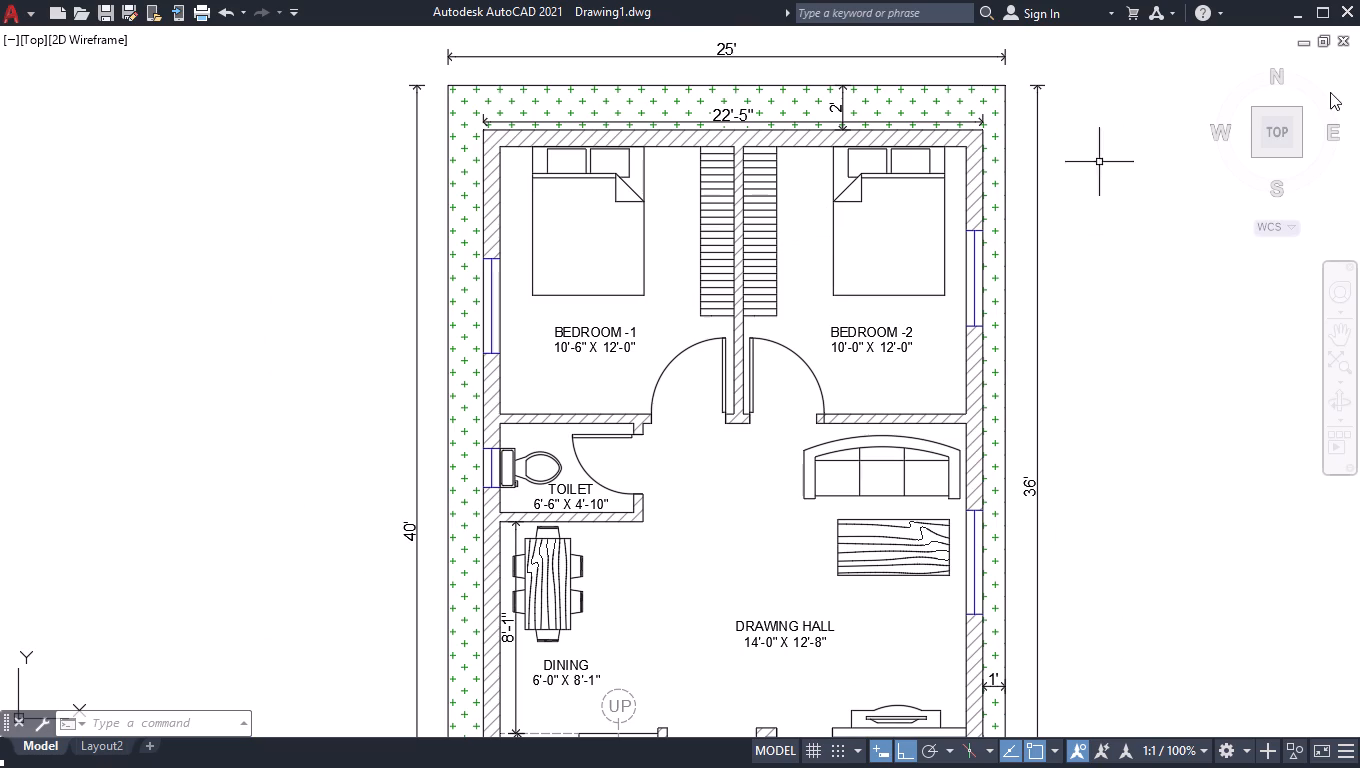
left_click(1271, 135)
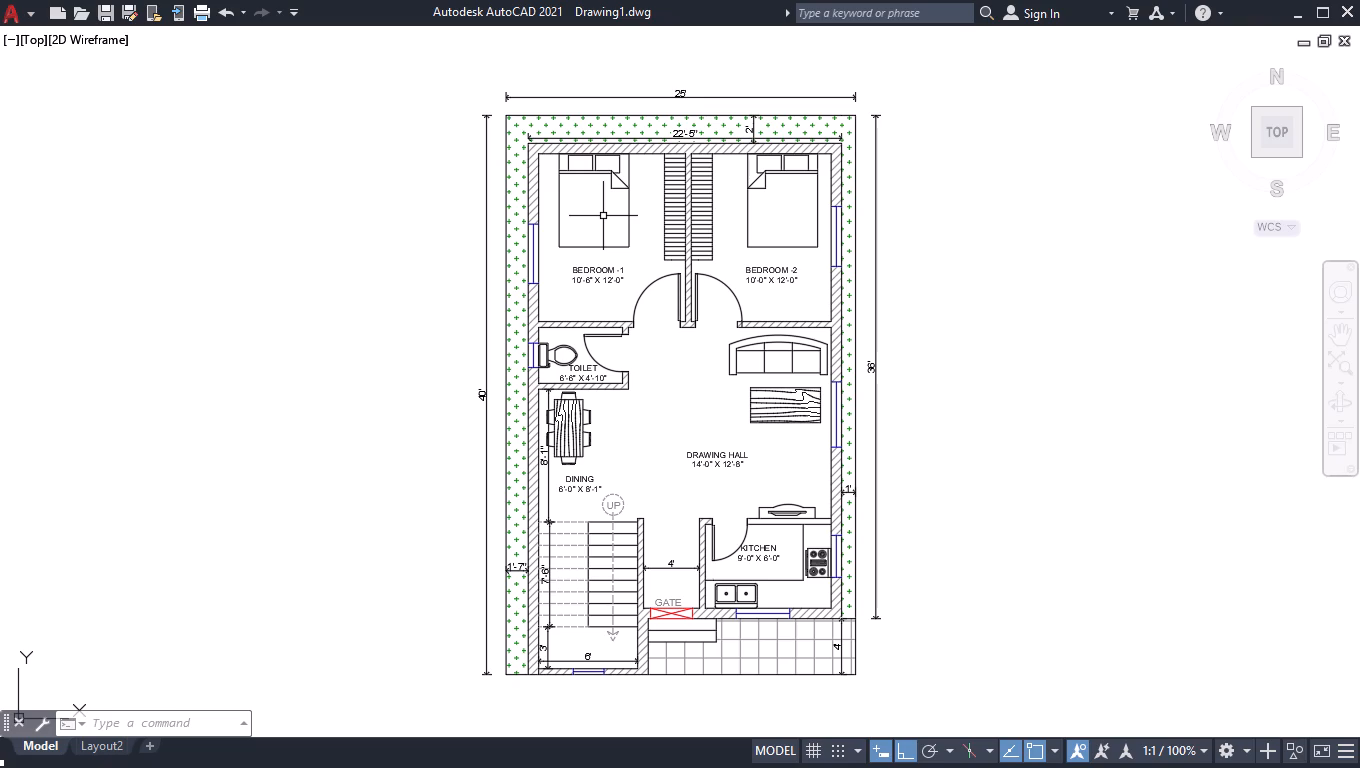
left_click(1285, 131)
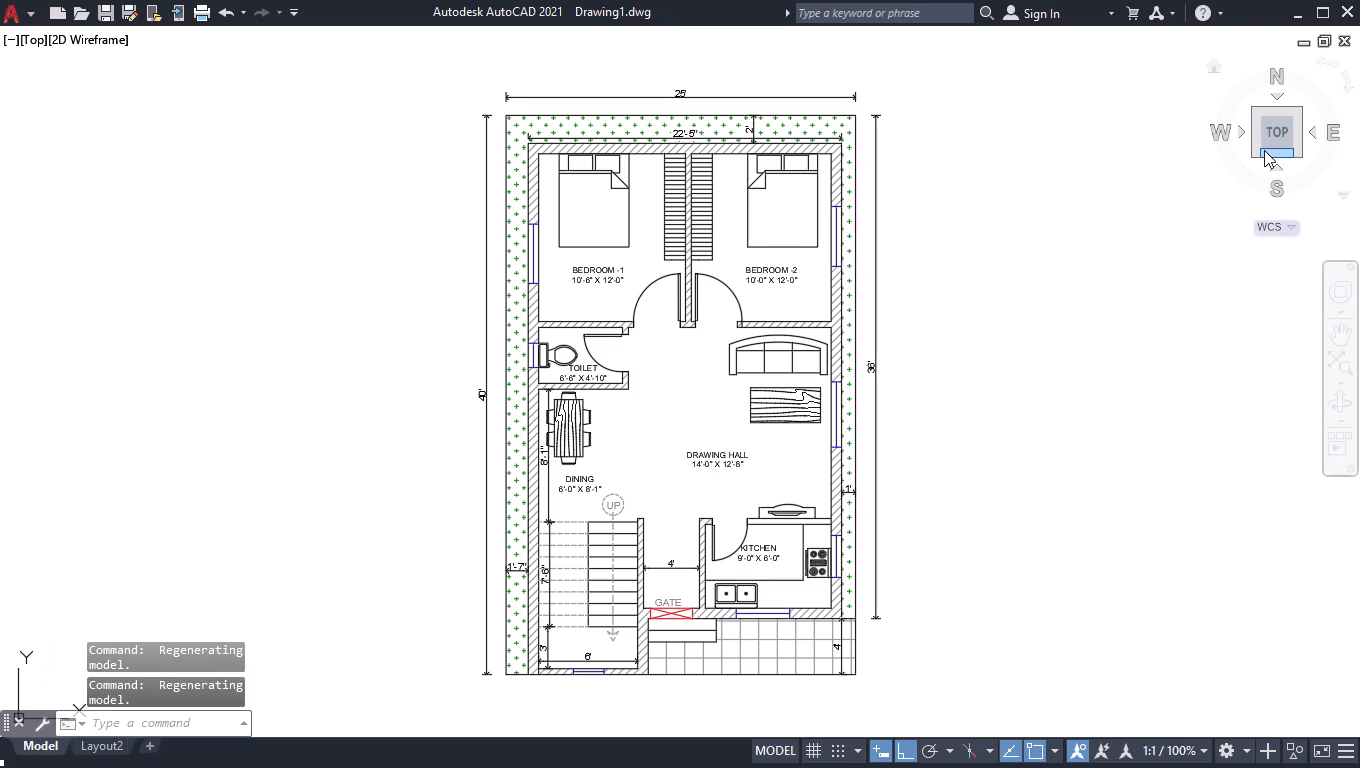
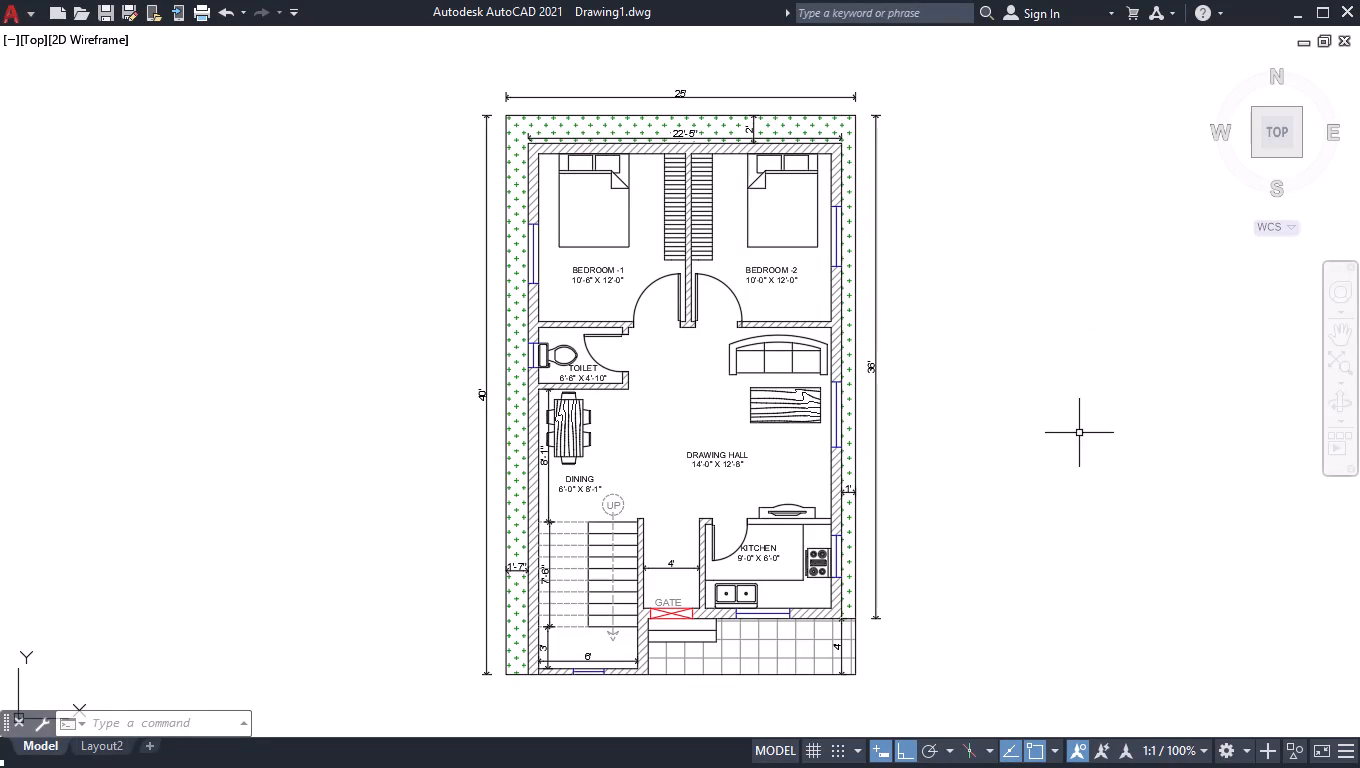
Examine the green cross hatch in the border strip beside the 2' dimension above Bedroom-2.
left_click(1283, 129)
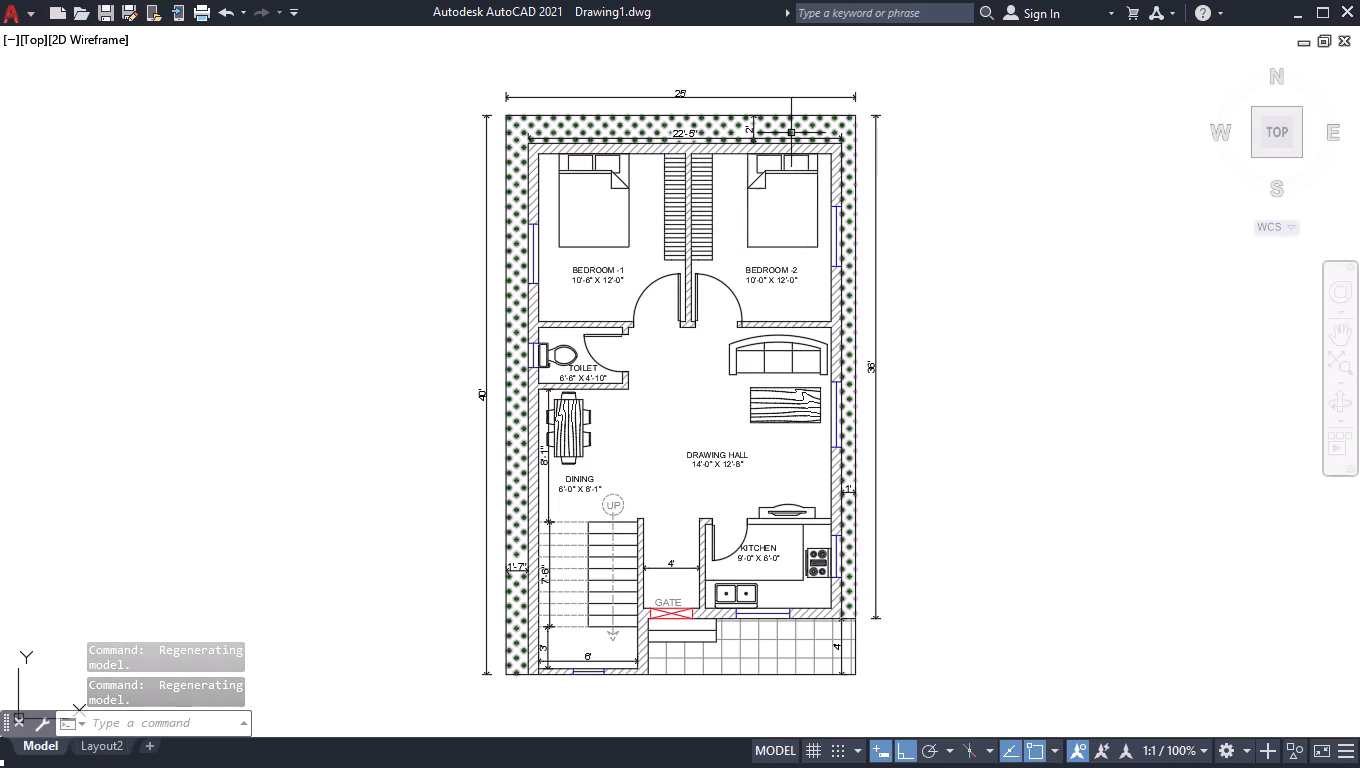
scroll(778, 118, "up", 2)
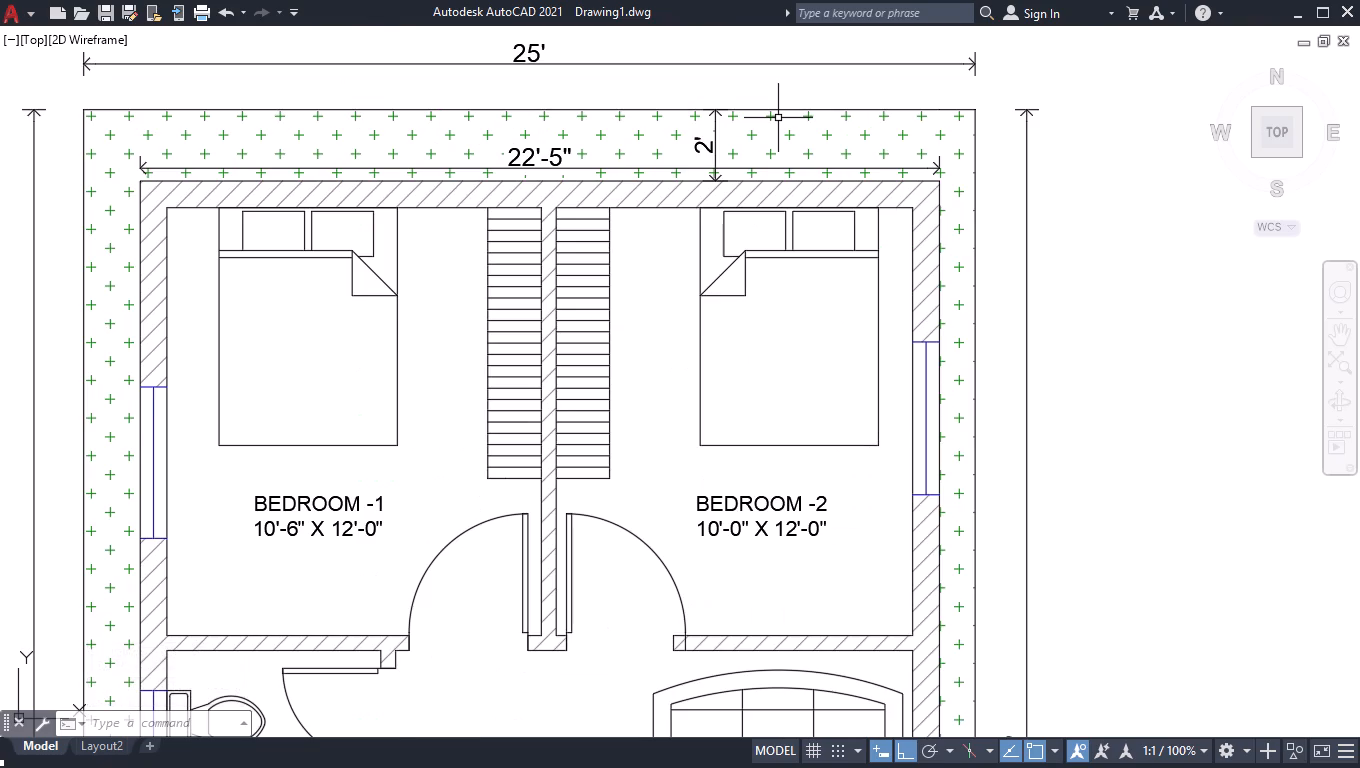
scroll(778, 117, "up", 4)
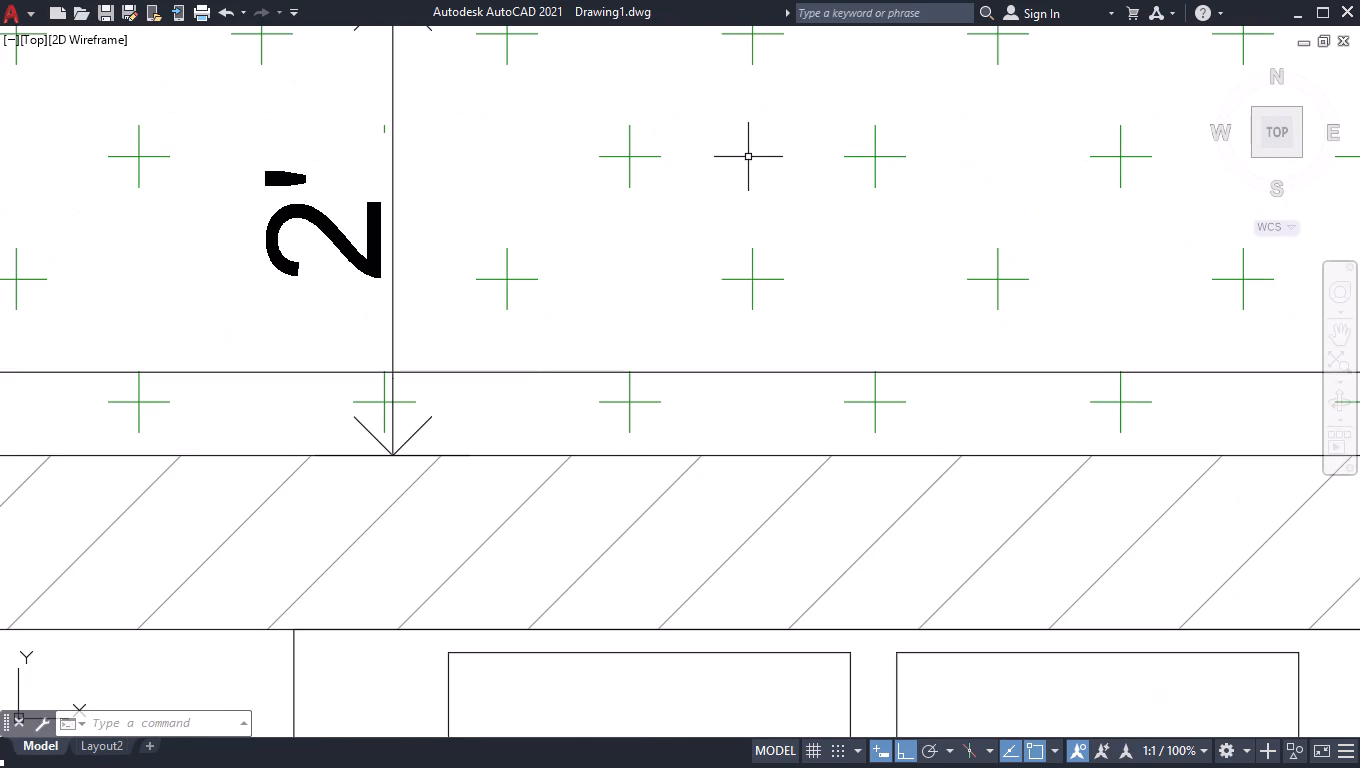
left_click(755, 157)
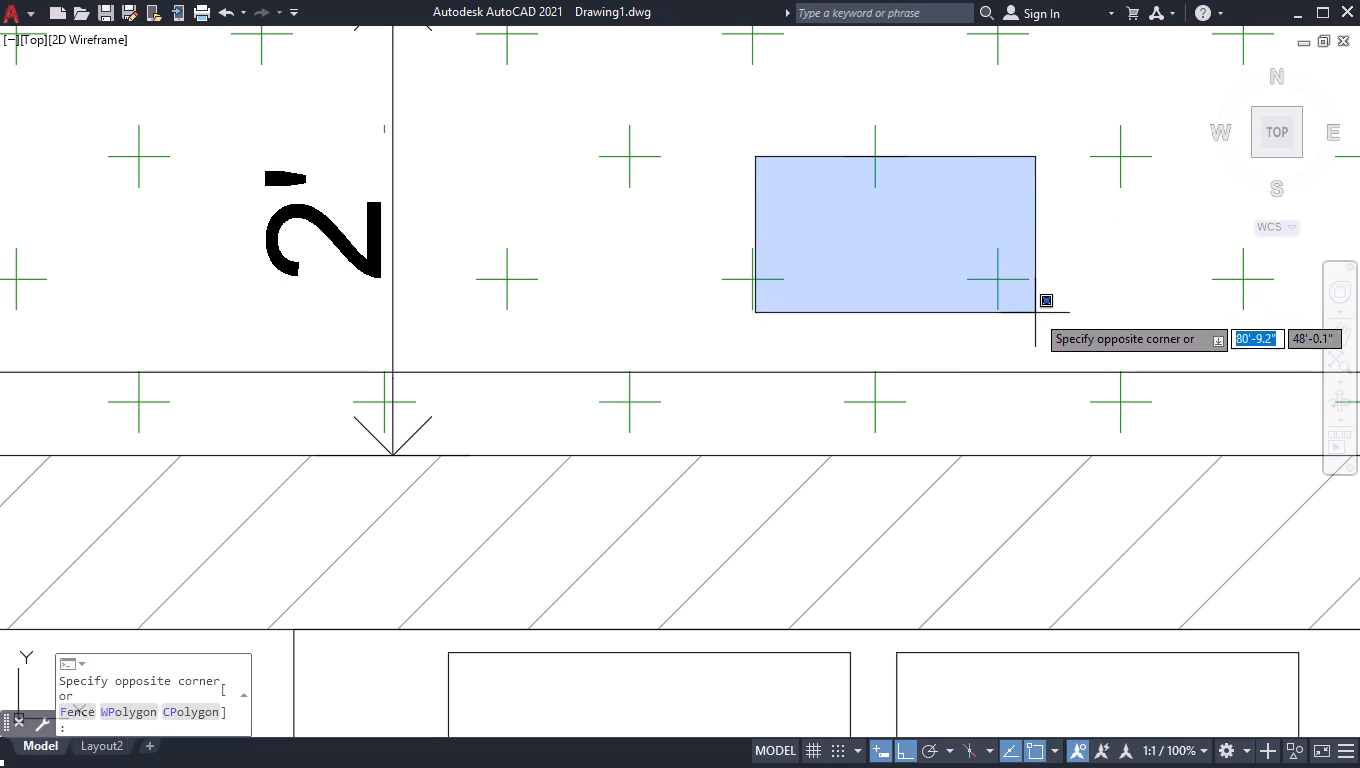
left_click(815, 191)
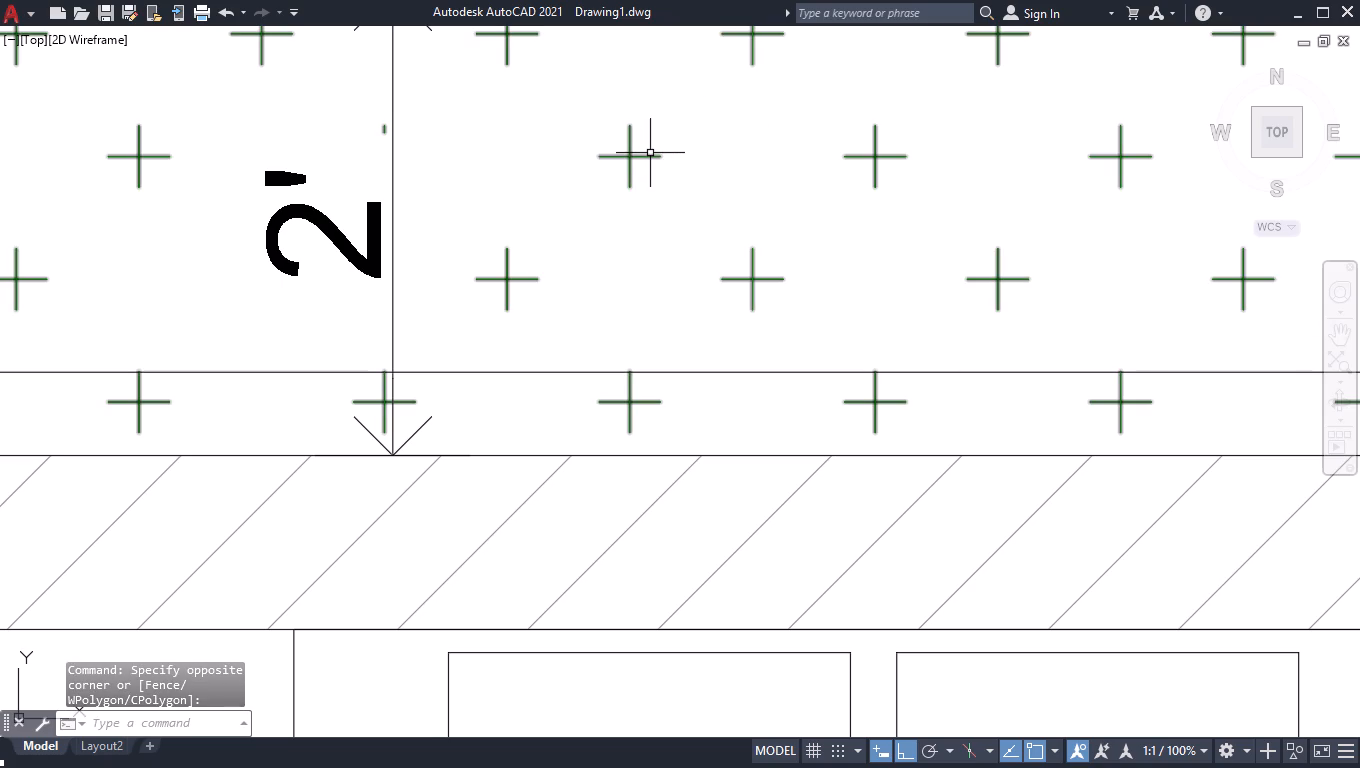
scroll(666, 183, "down", 1)
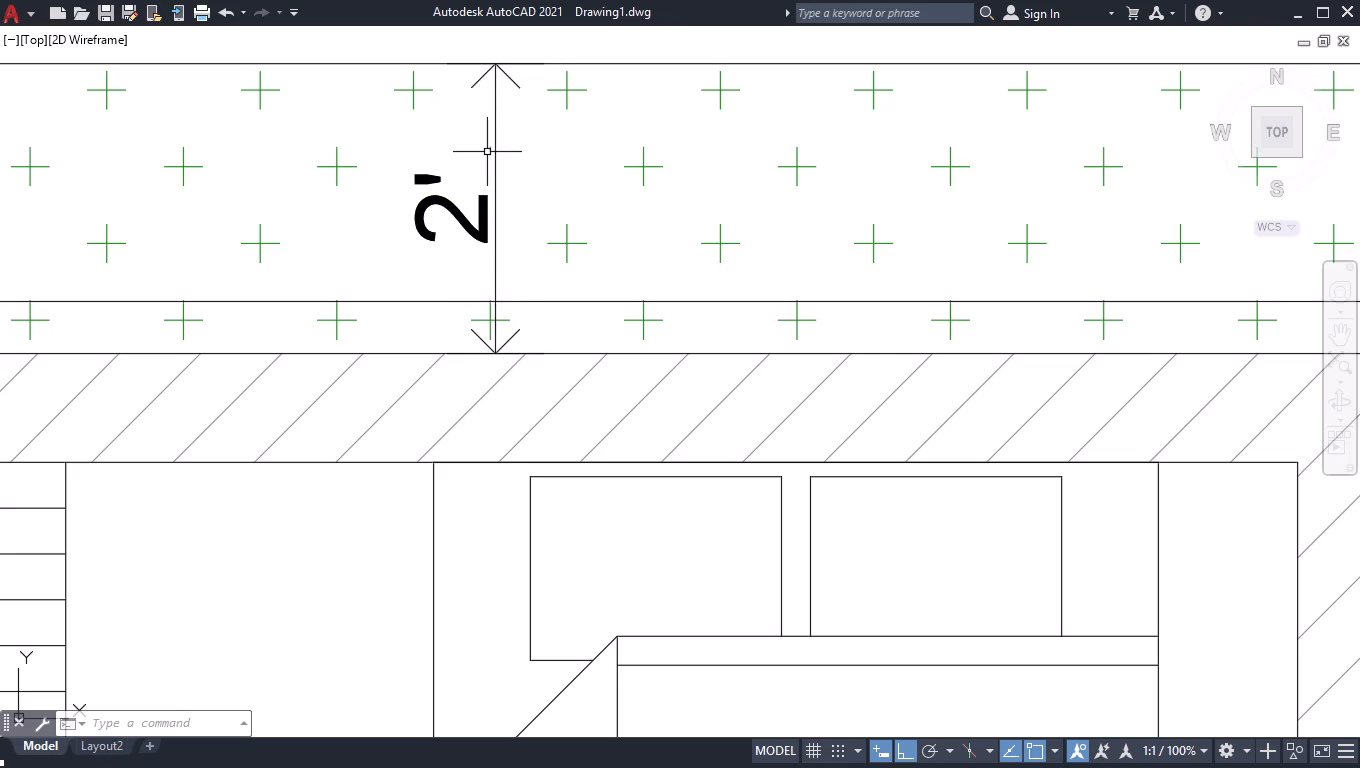
left_click(540, 213)
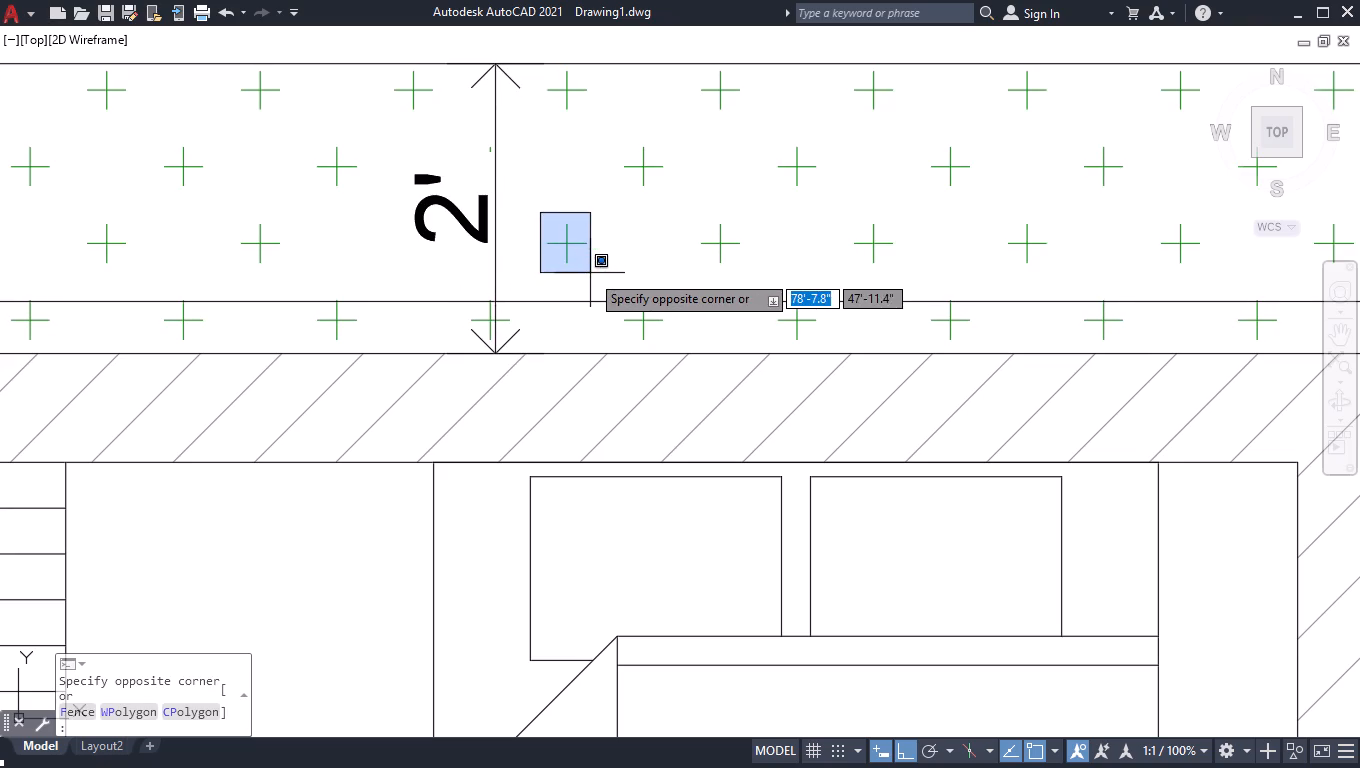
left_click(590, 273)
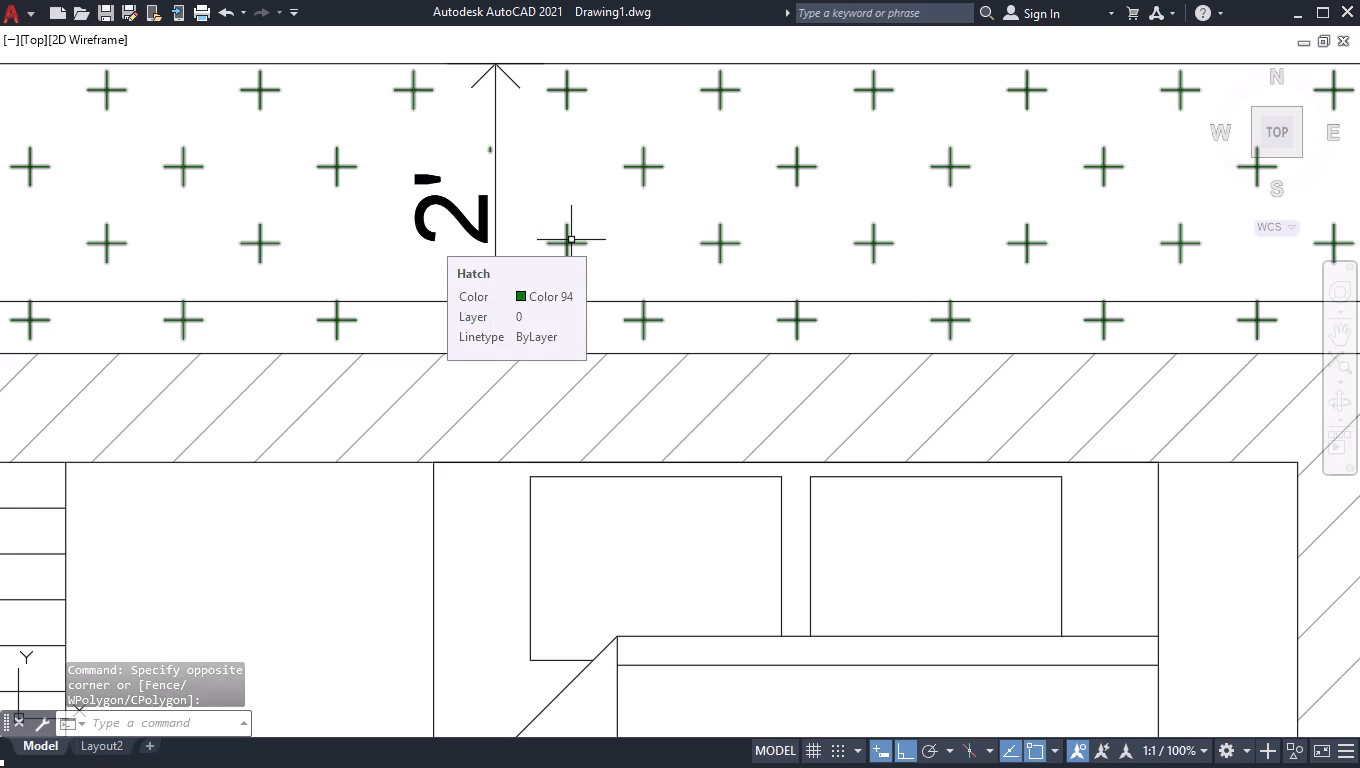
scroll(577, 233, "up", 1)
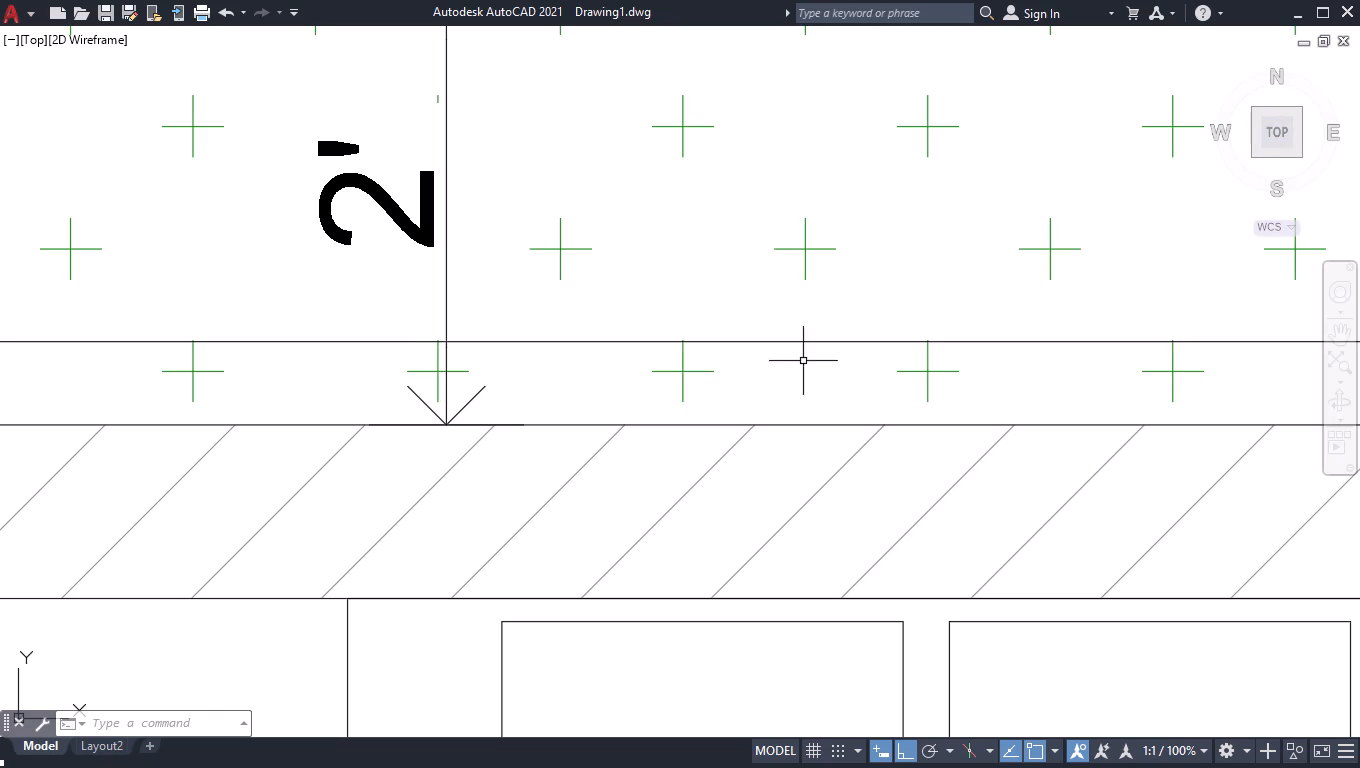
scroll(801, 370, "down", 2)
left_click(1280, 129)
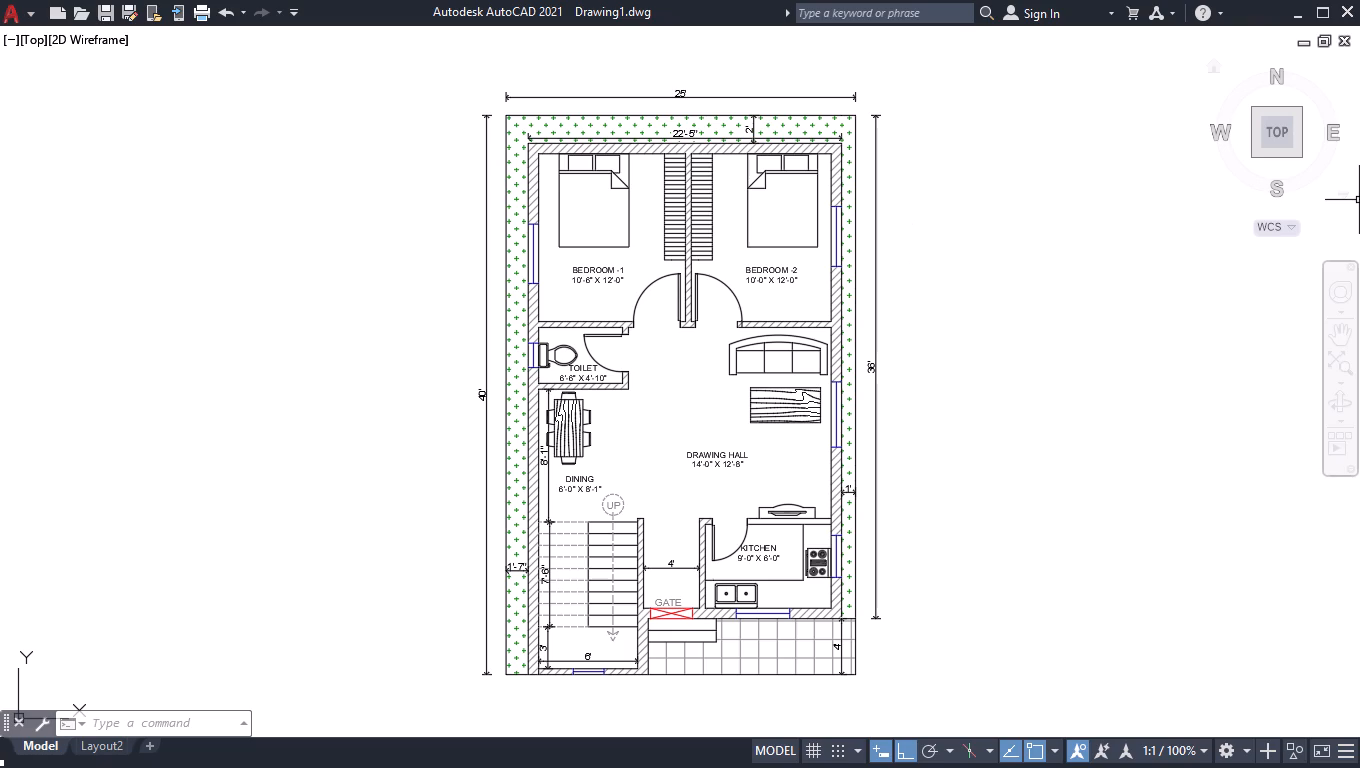
Turn off the Clean Screen display to restore the full interface.
key("ctrl+0")
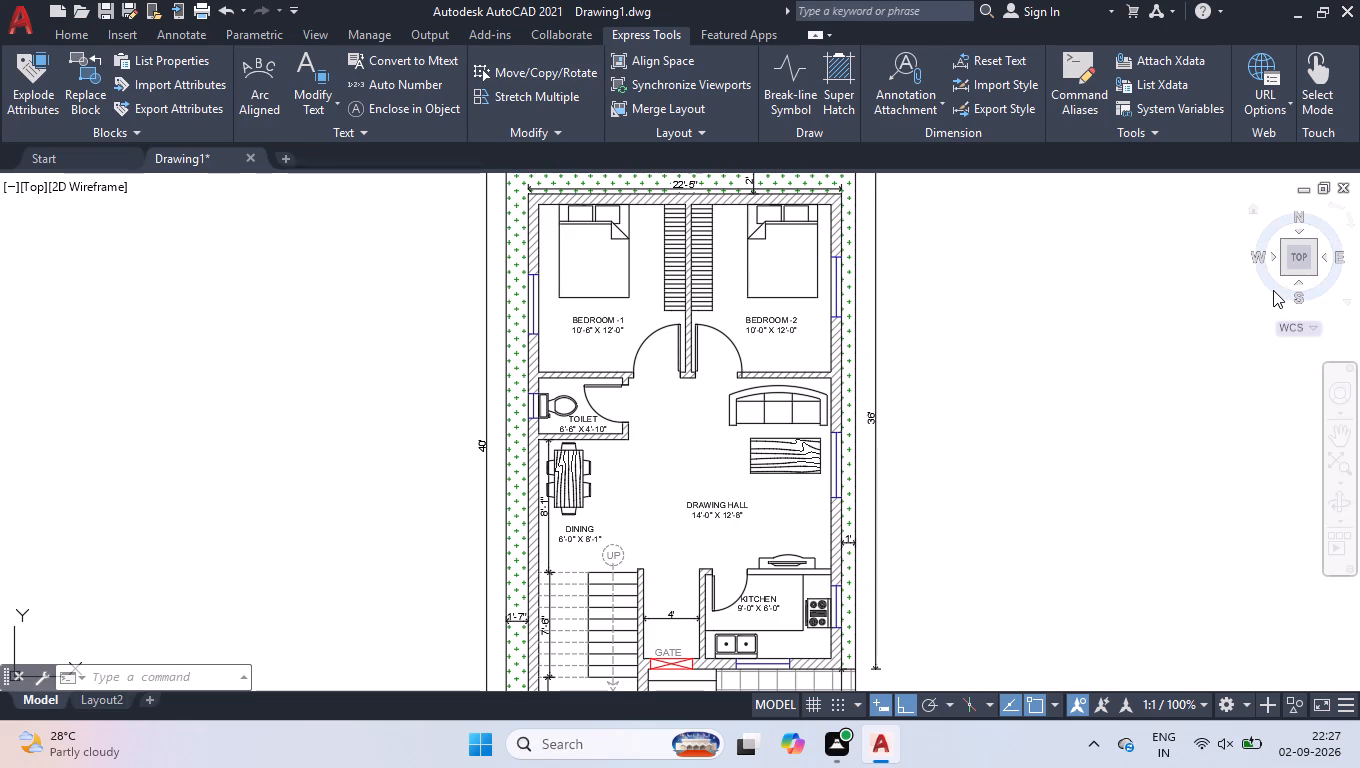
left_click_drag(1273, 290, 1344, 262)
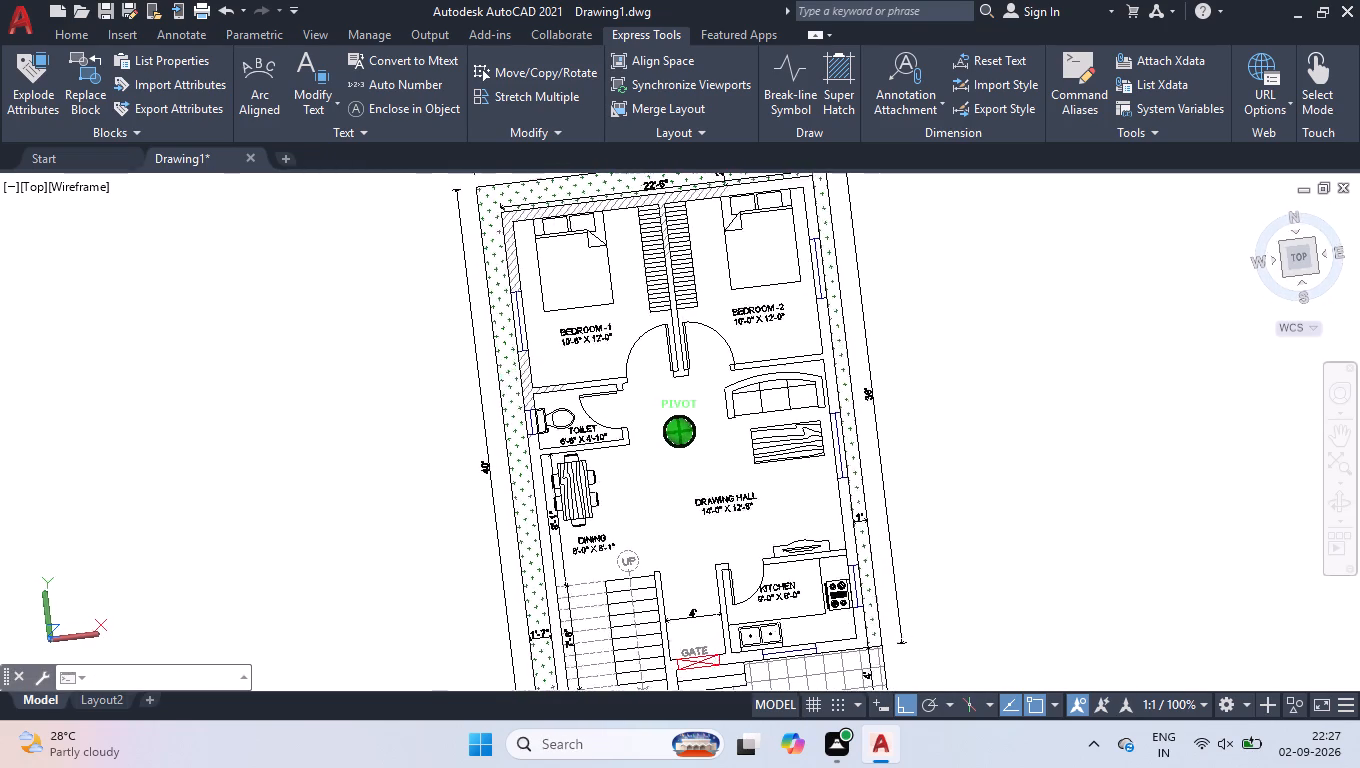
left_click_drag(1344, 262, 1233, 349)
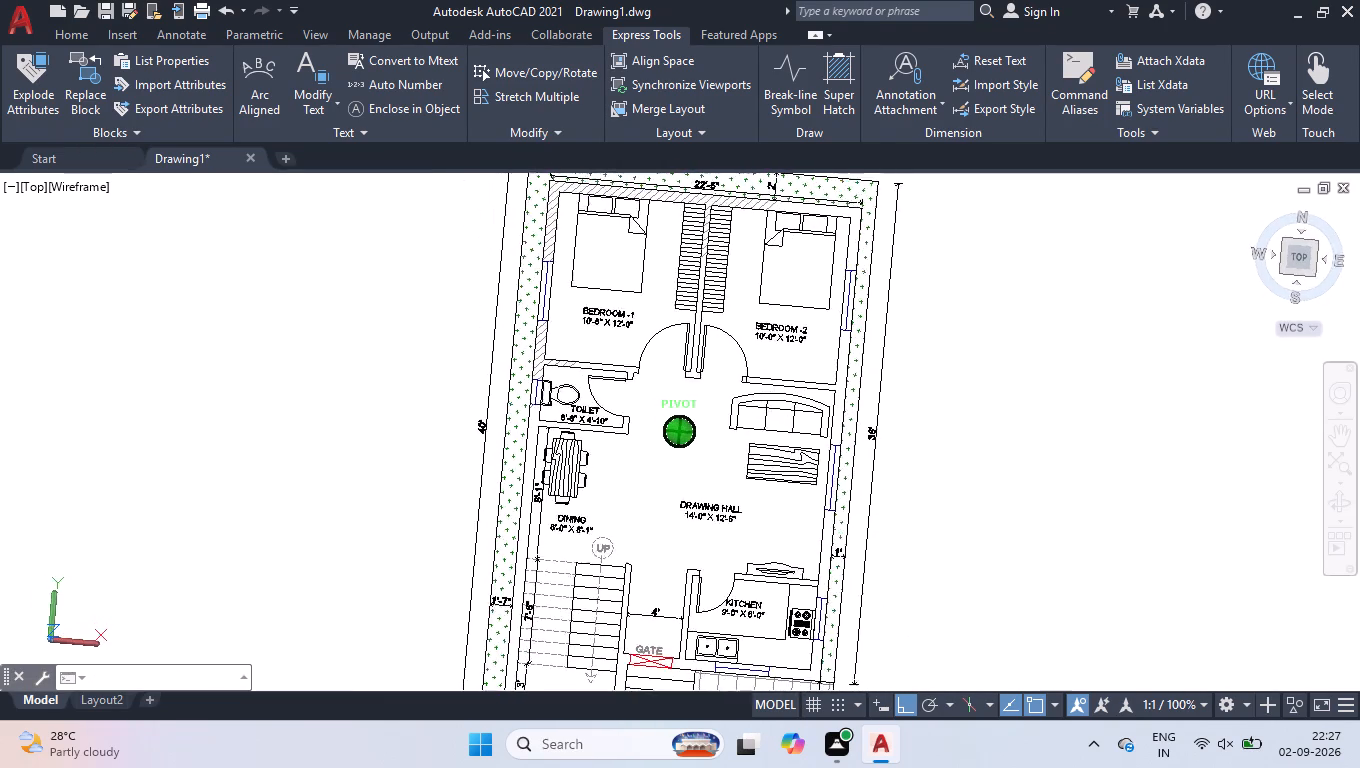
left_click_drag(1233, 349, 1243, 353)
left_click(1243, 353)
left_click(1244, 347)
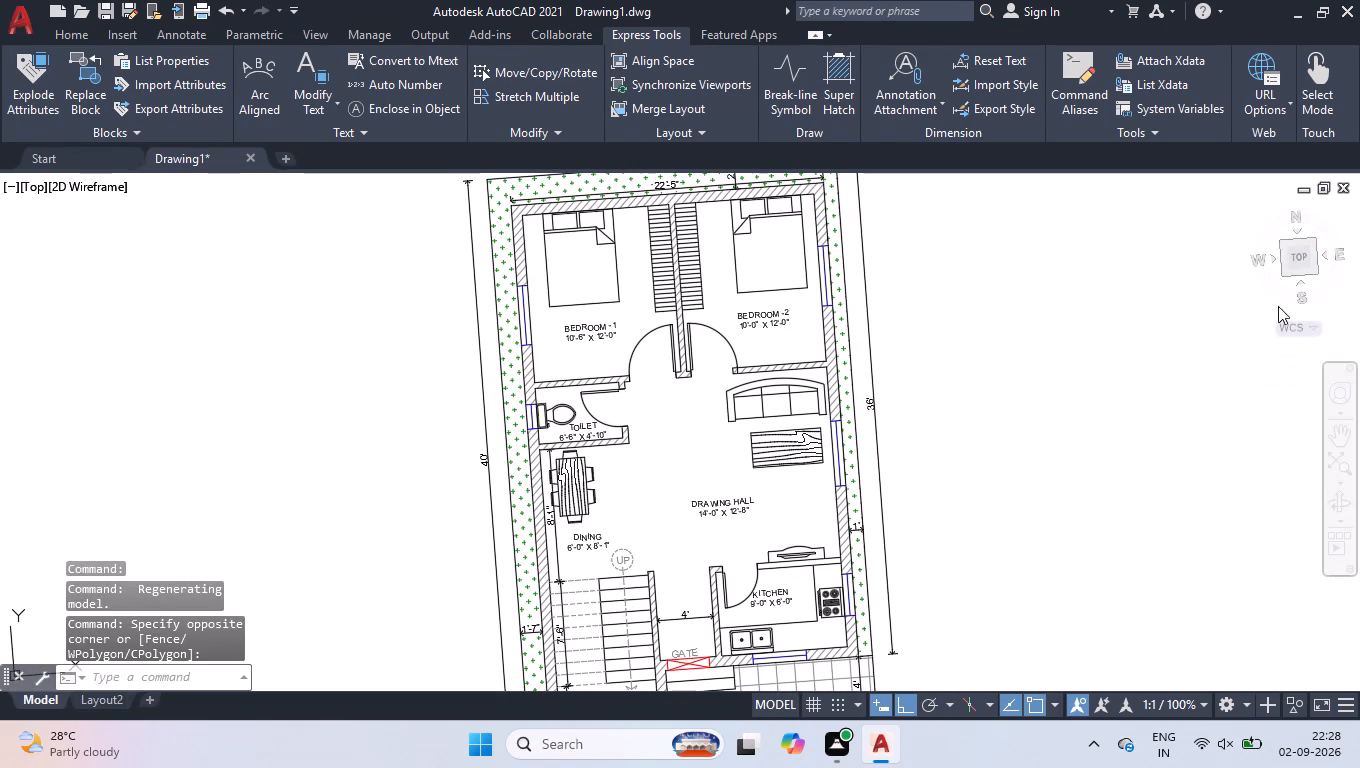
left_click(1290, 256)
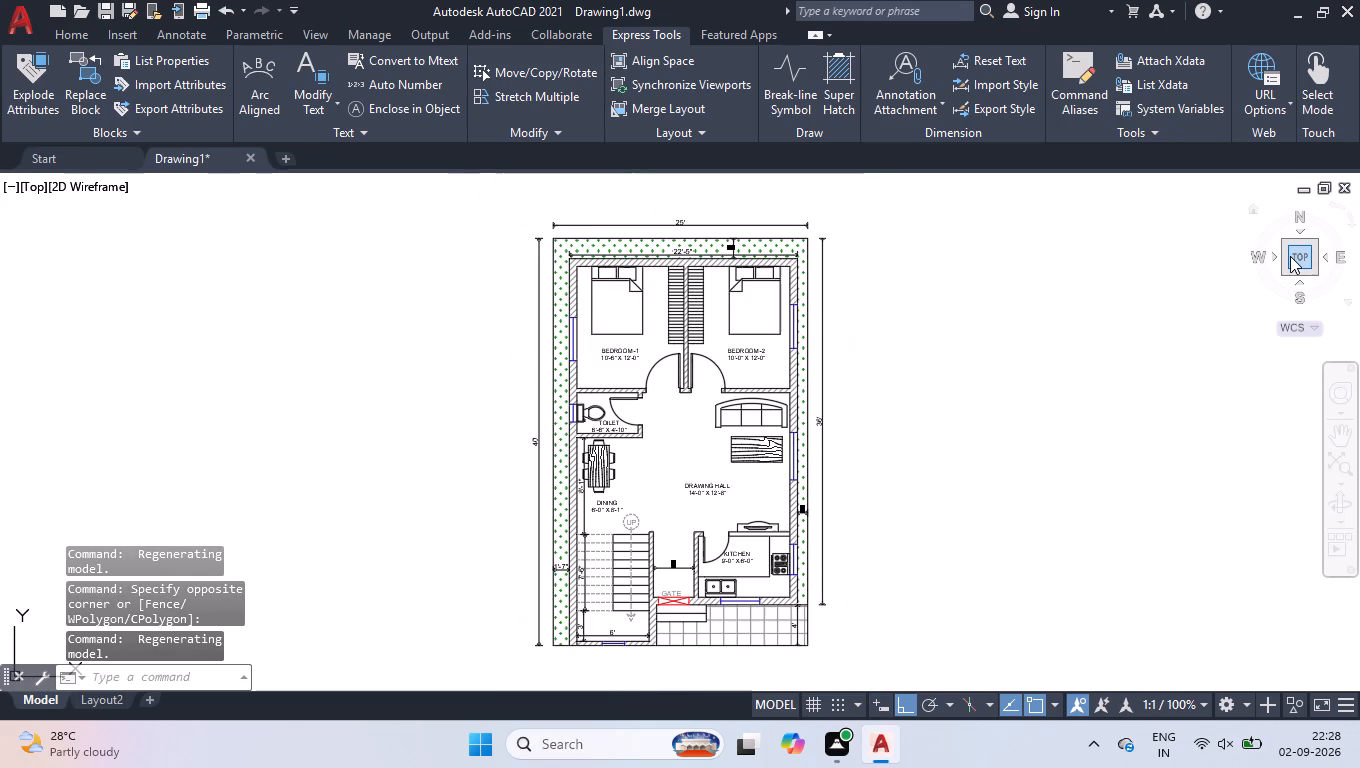
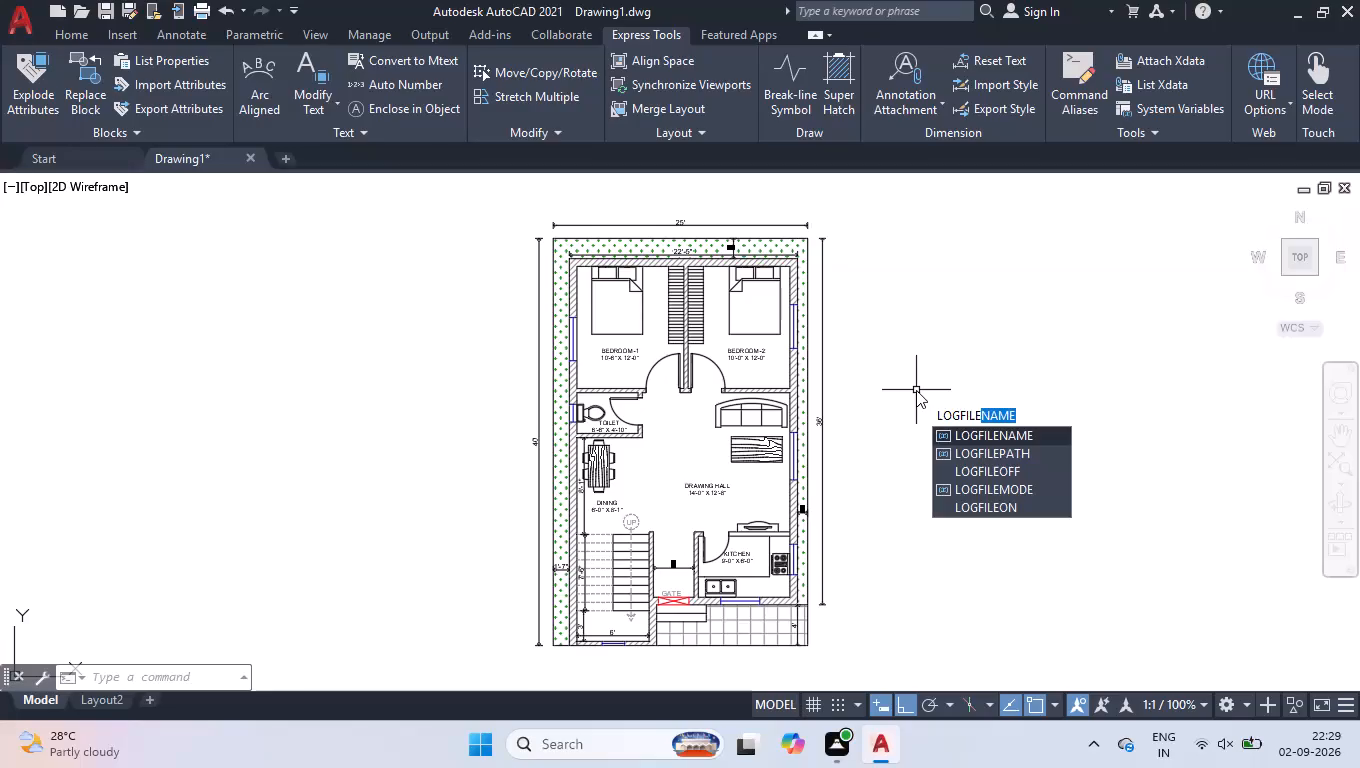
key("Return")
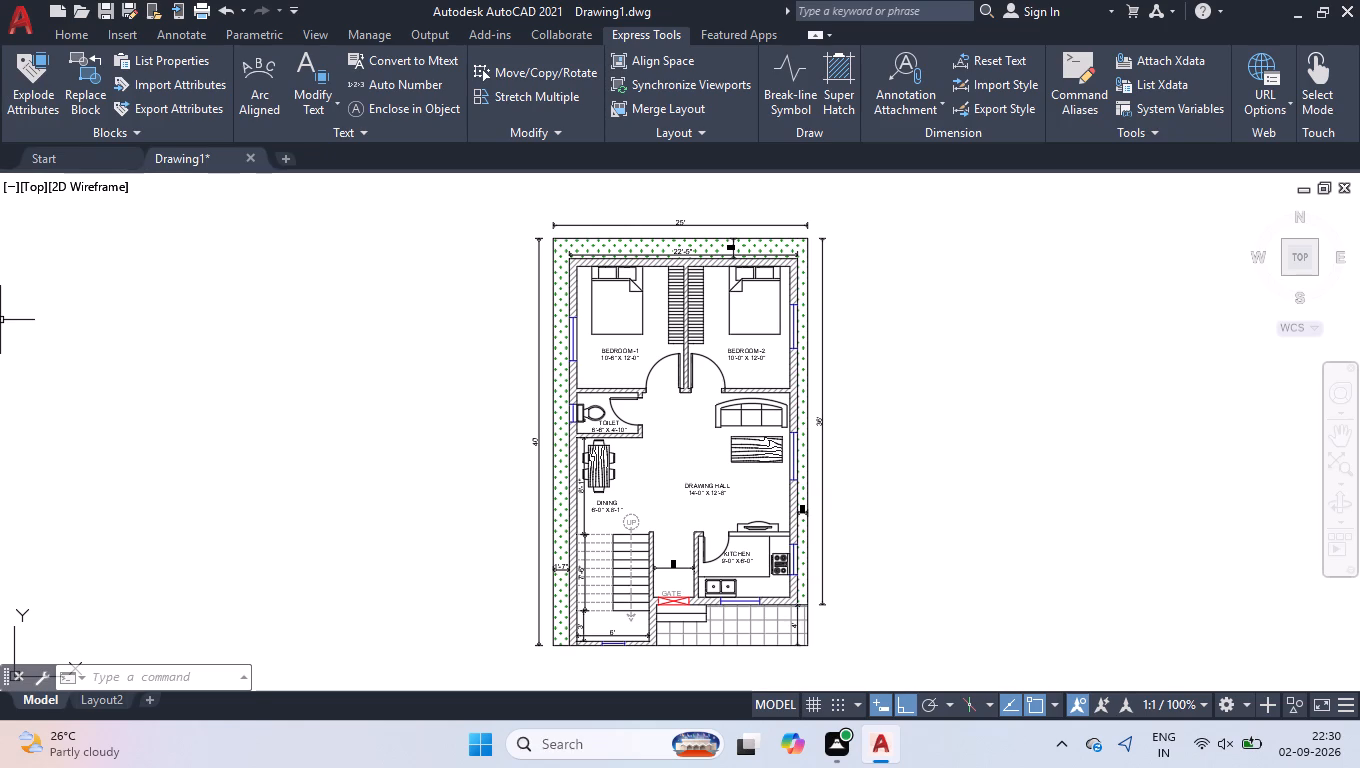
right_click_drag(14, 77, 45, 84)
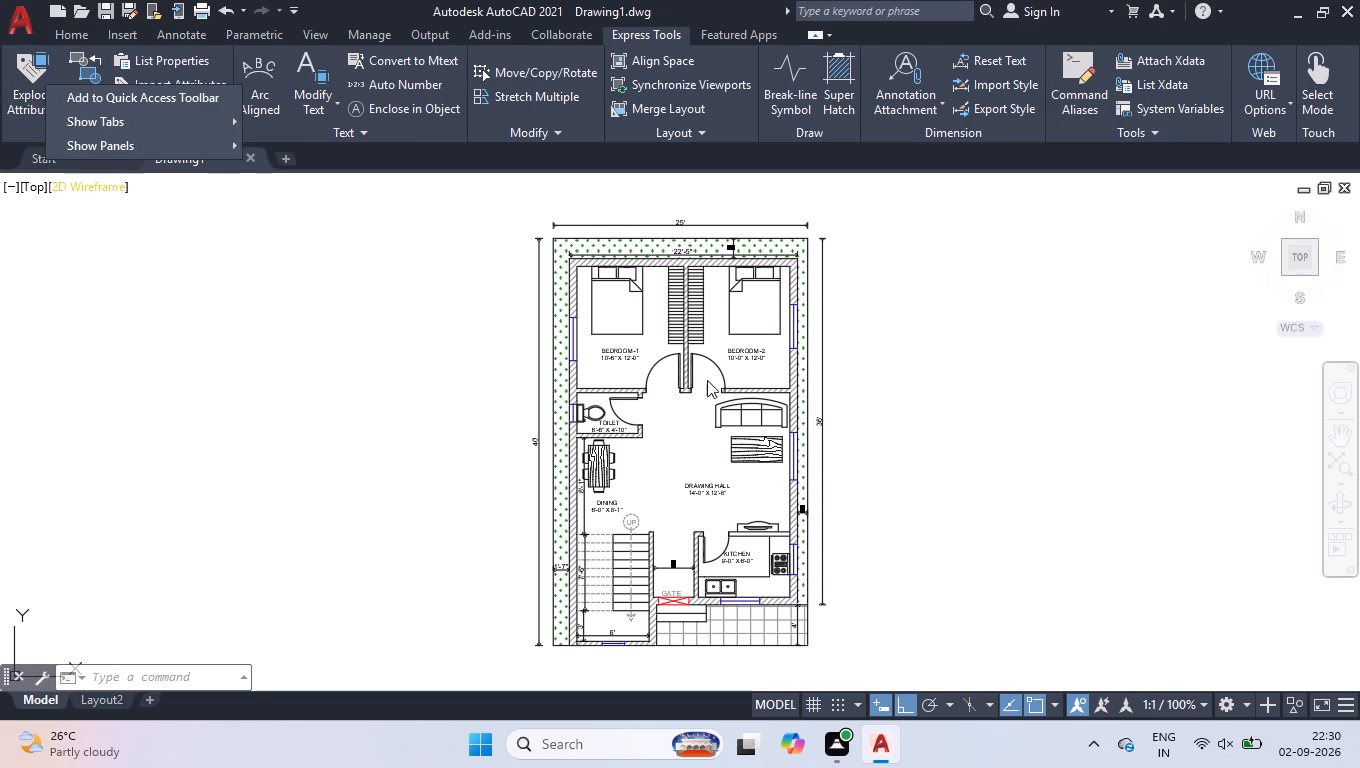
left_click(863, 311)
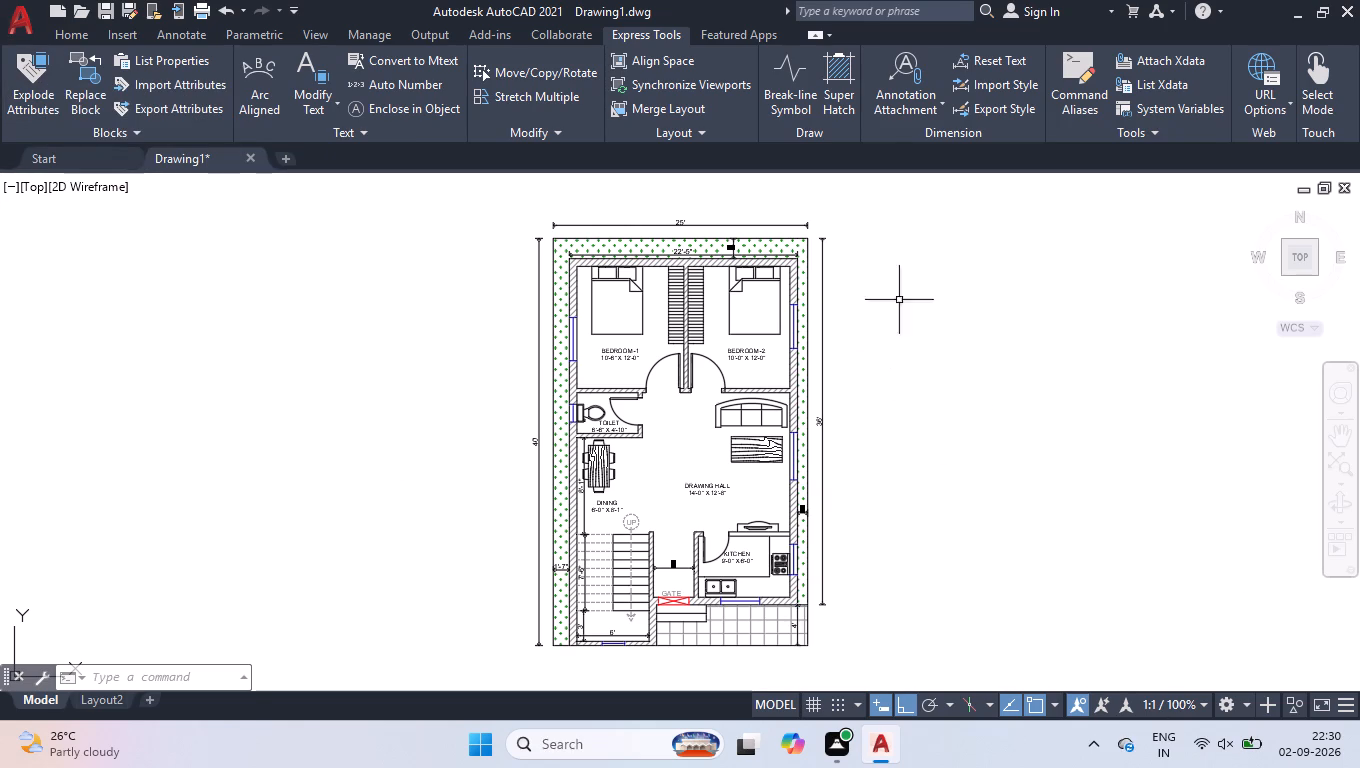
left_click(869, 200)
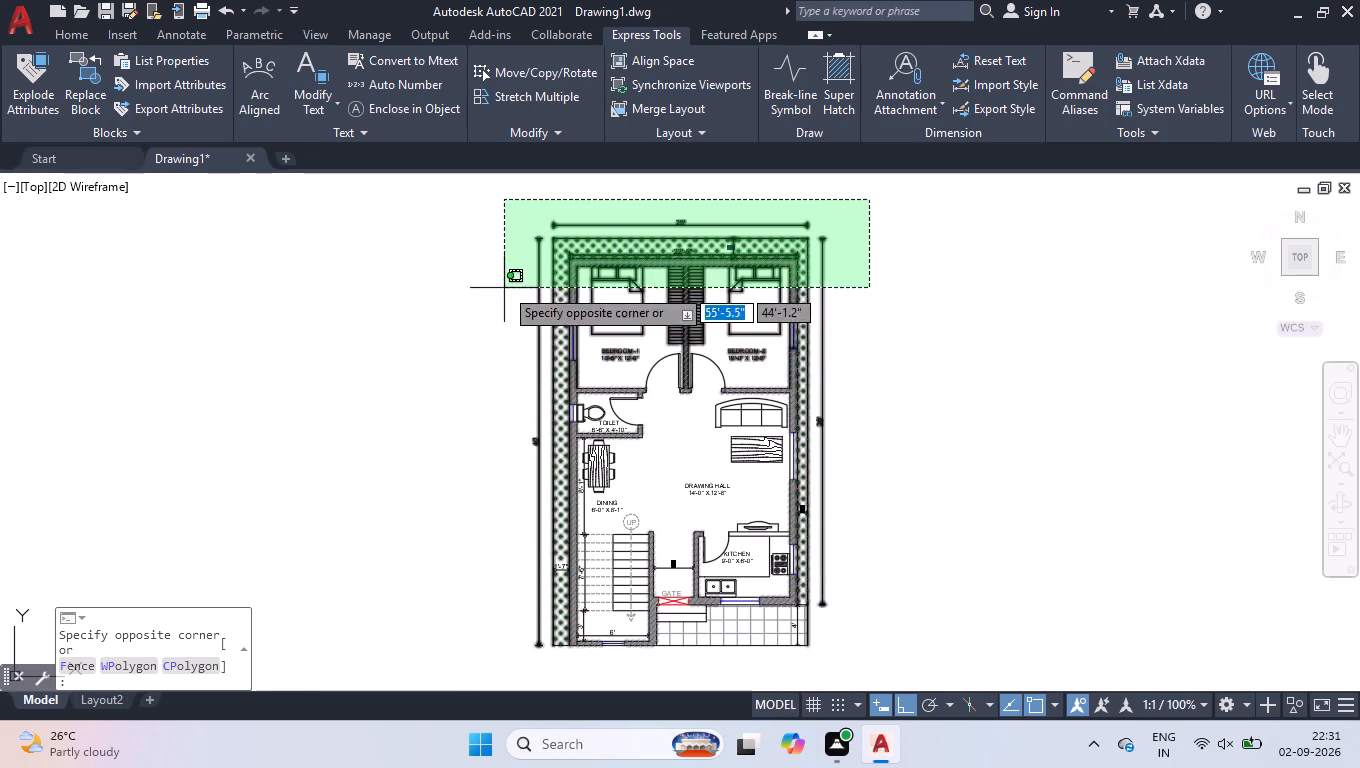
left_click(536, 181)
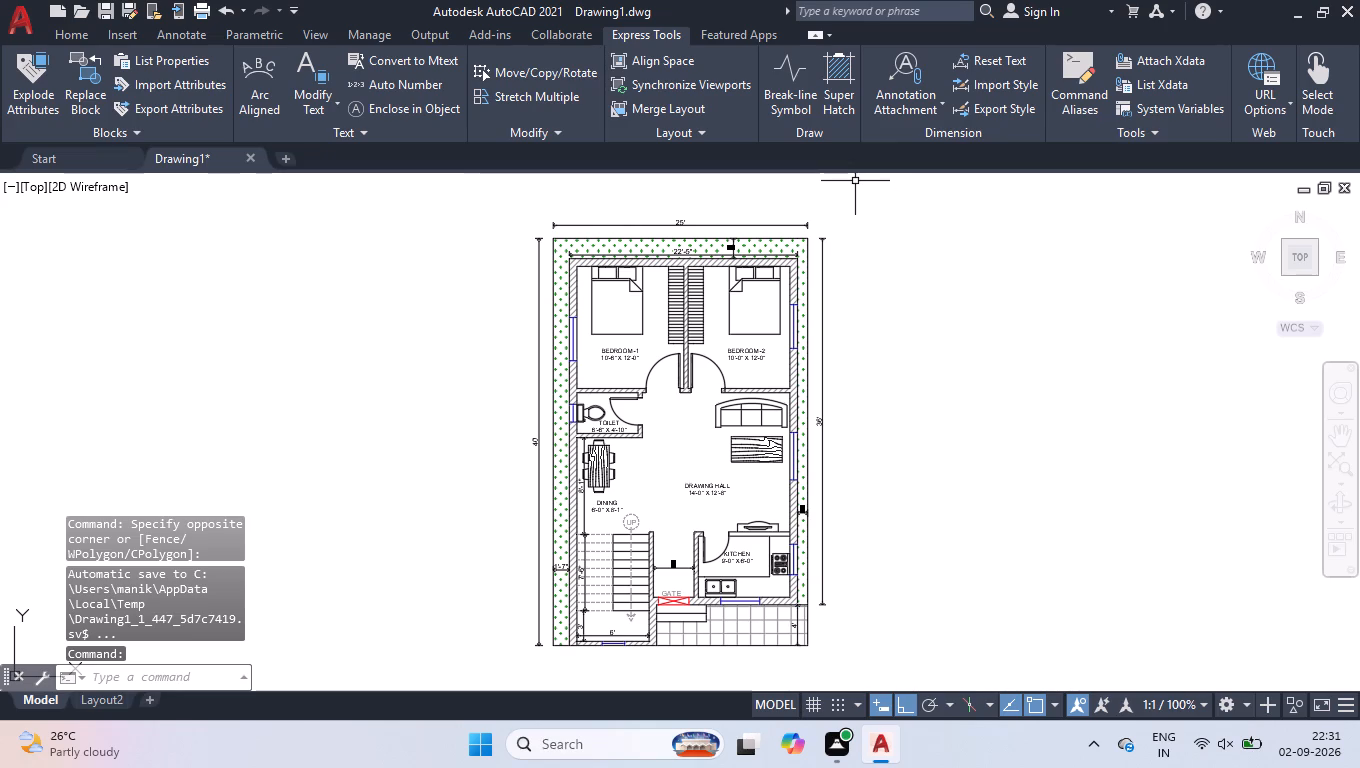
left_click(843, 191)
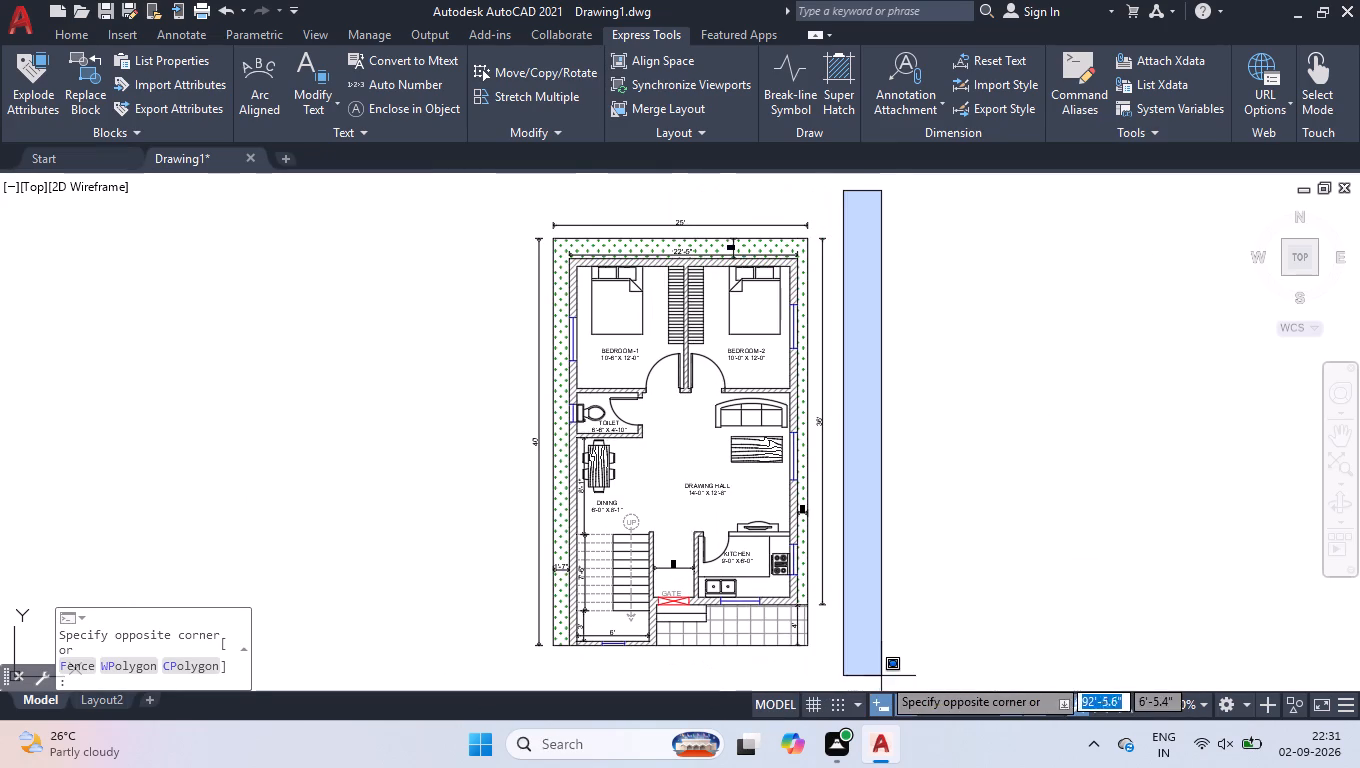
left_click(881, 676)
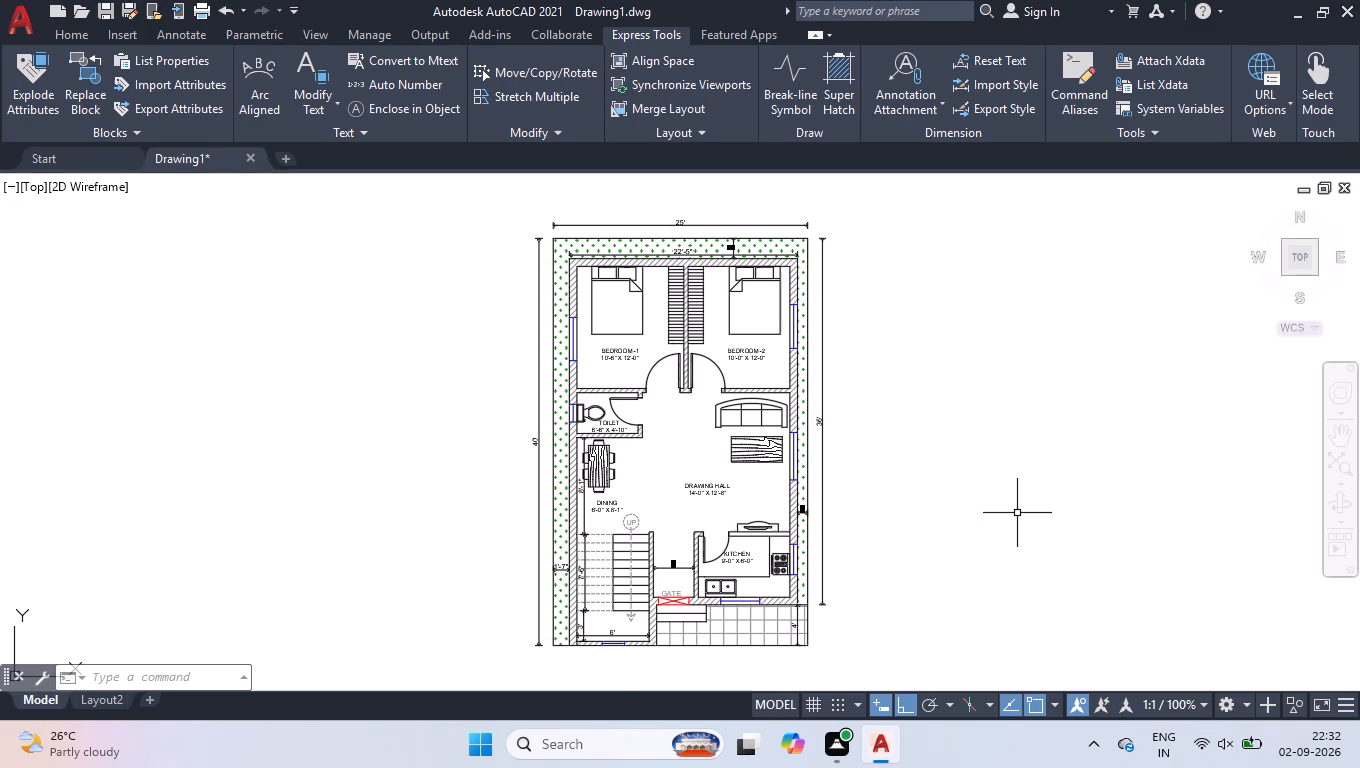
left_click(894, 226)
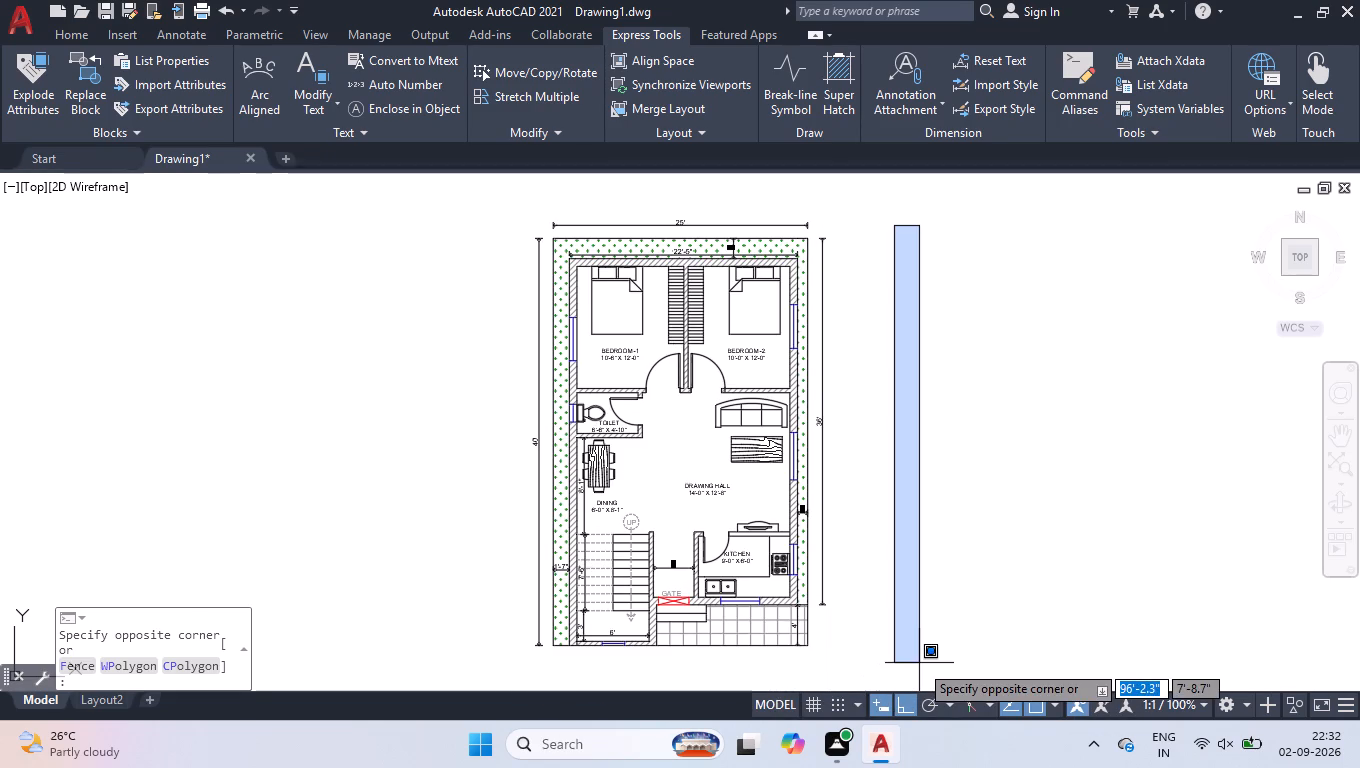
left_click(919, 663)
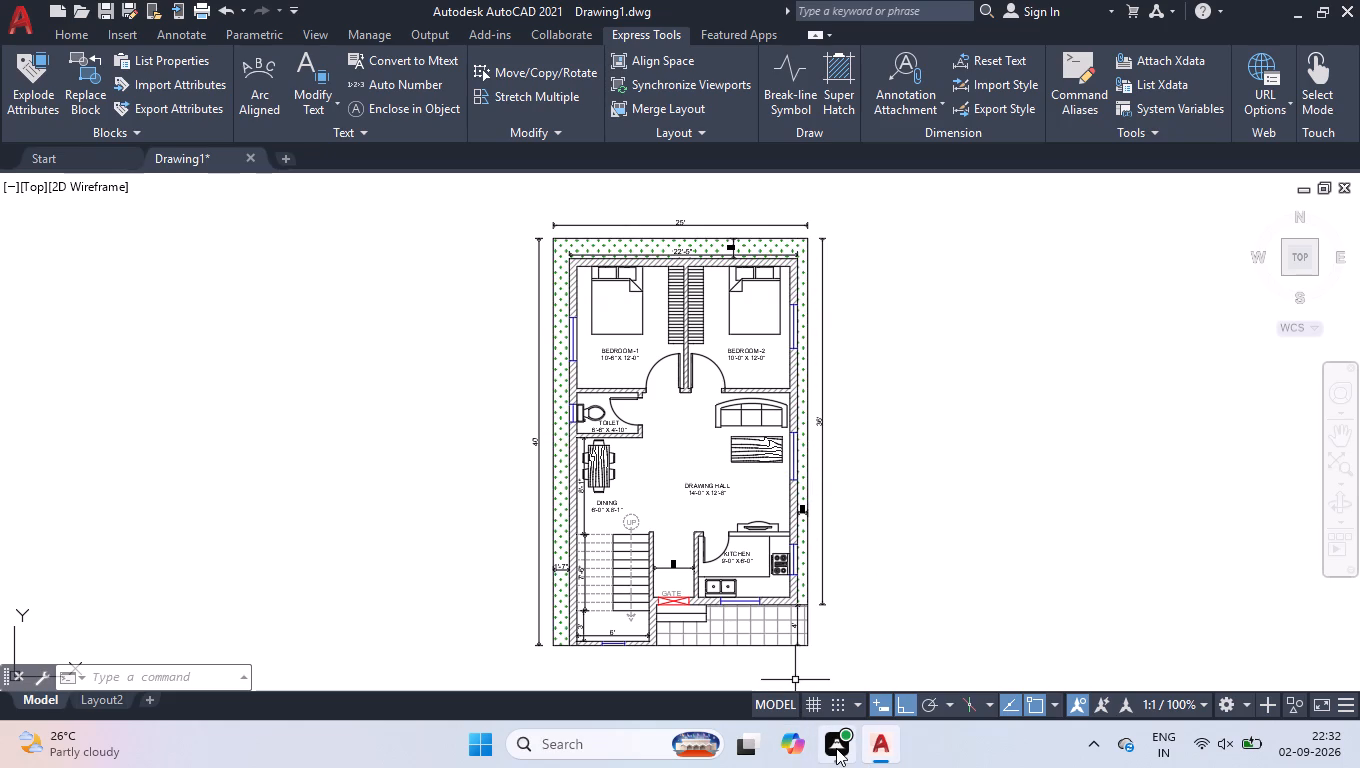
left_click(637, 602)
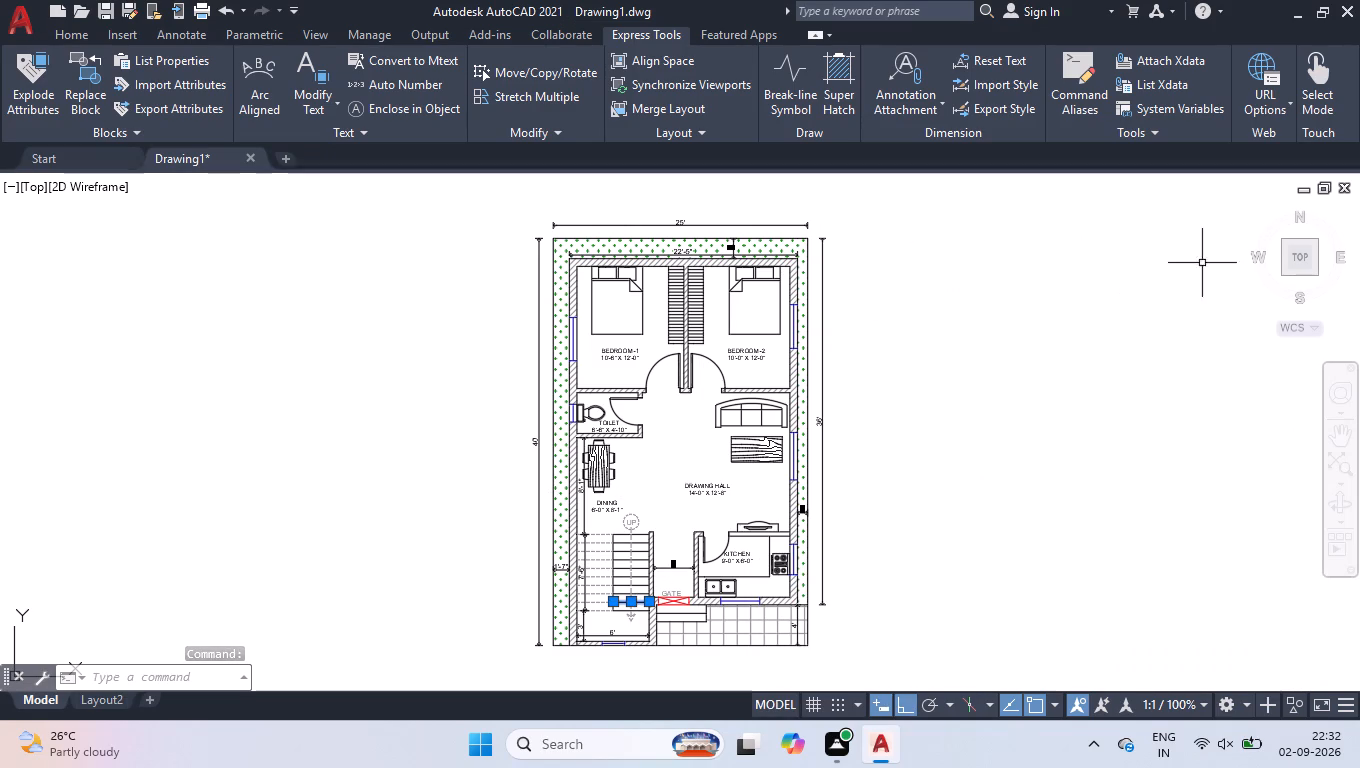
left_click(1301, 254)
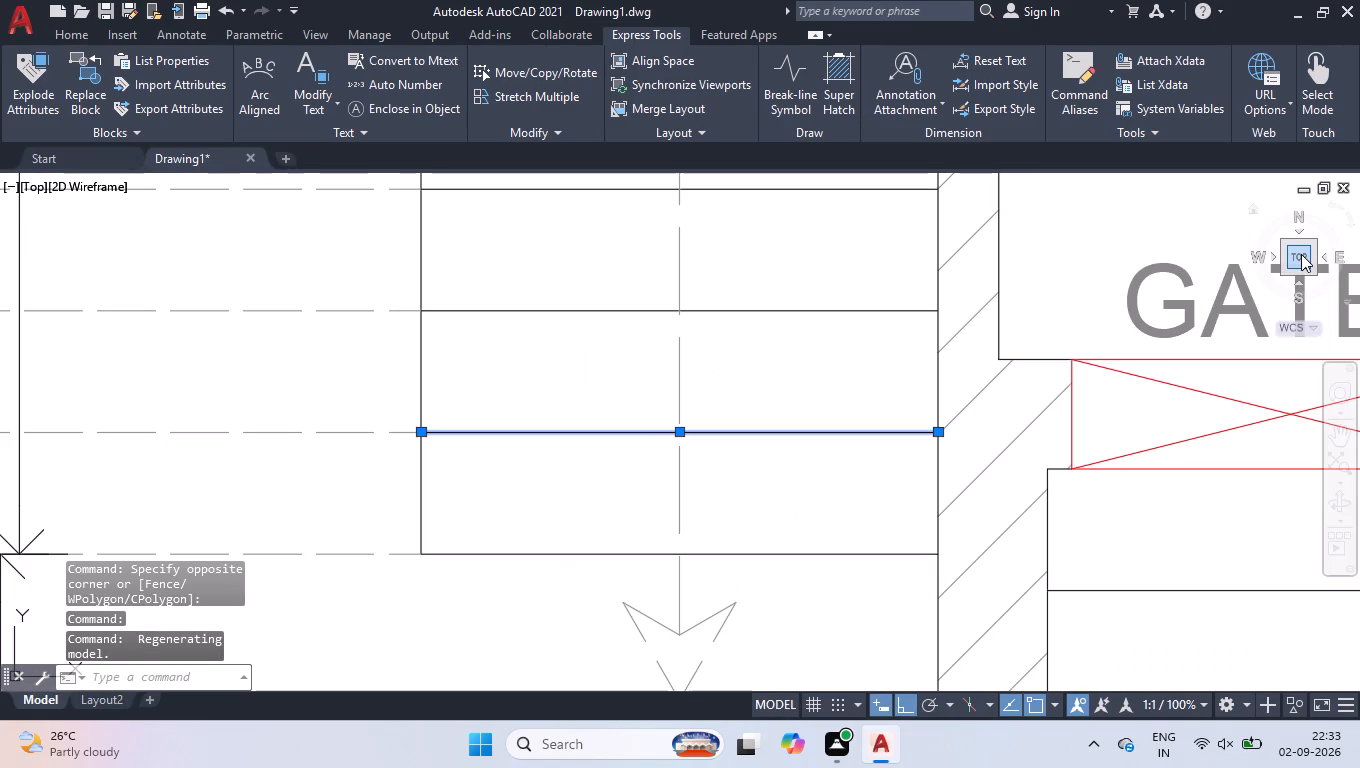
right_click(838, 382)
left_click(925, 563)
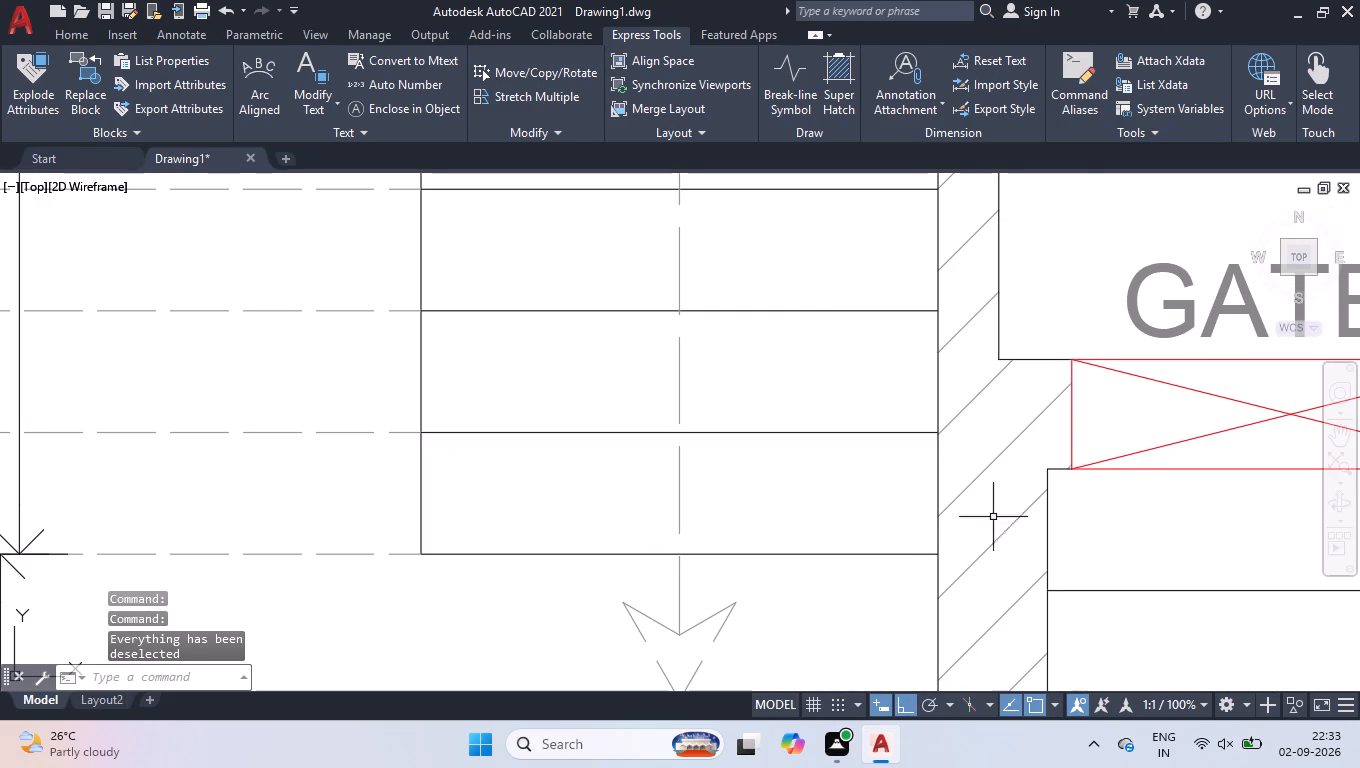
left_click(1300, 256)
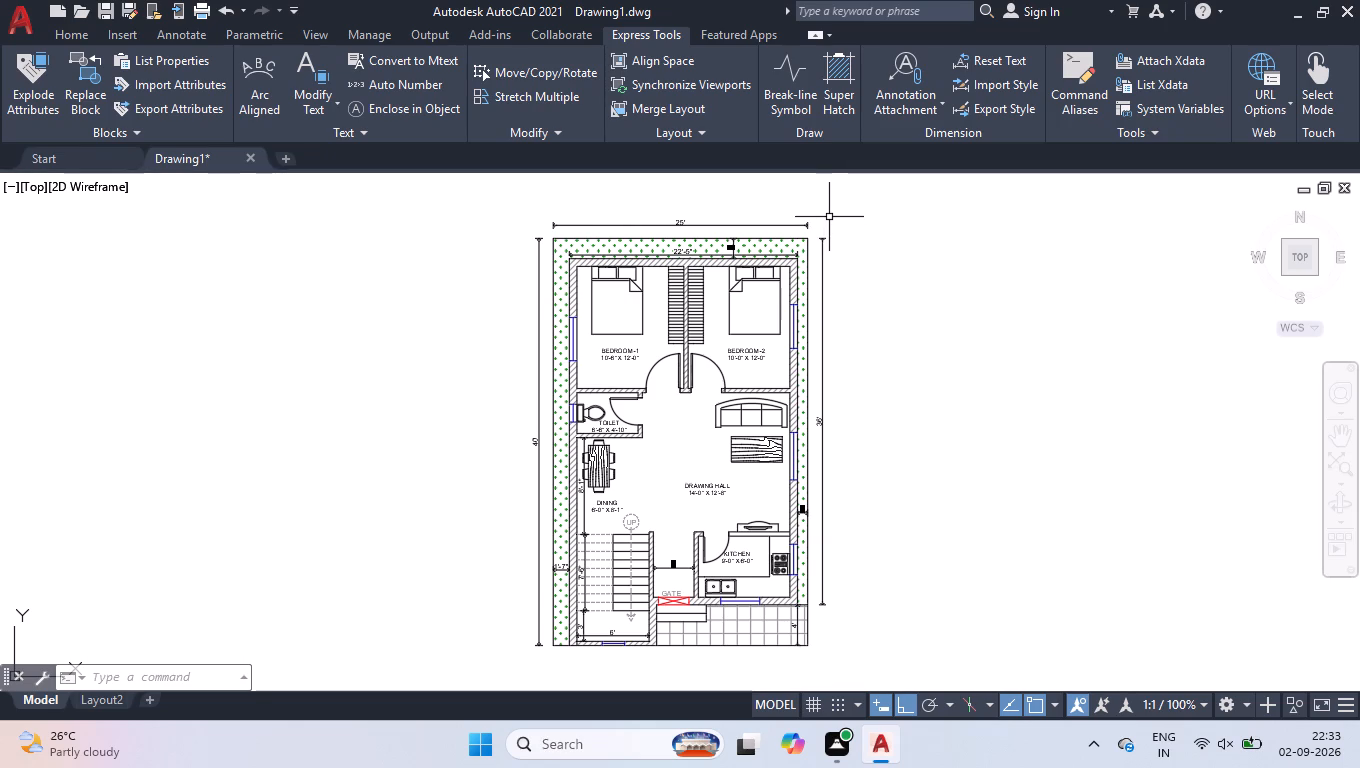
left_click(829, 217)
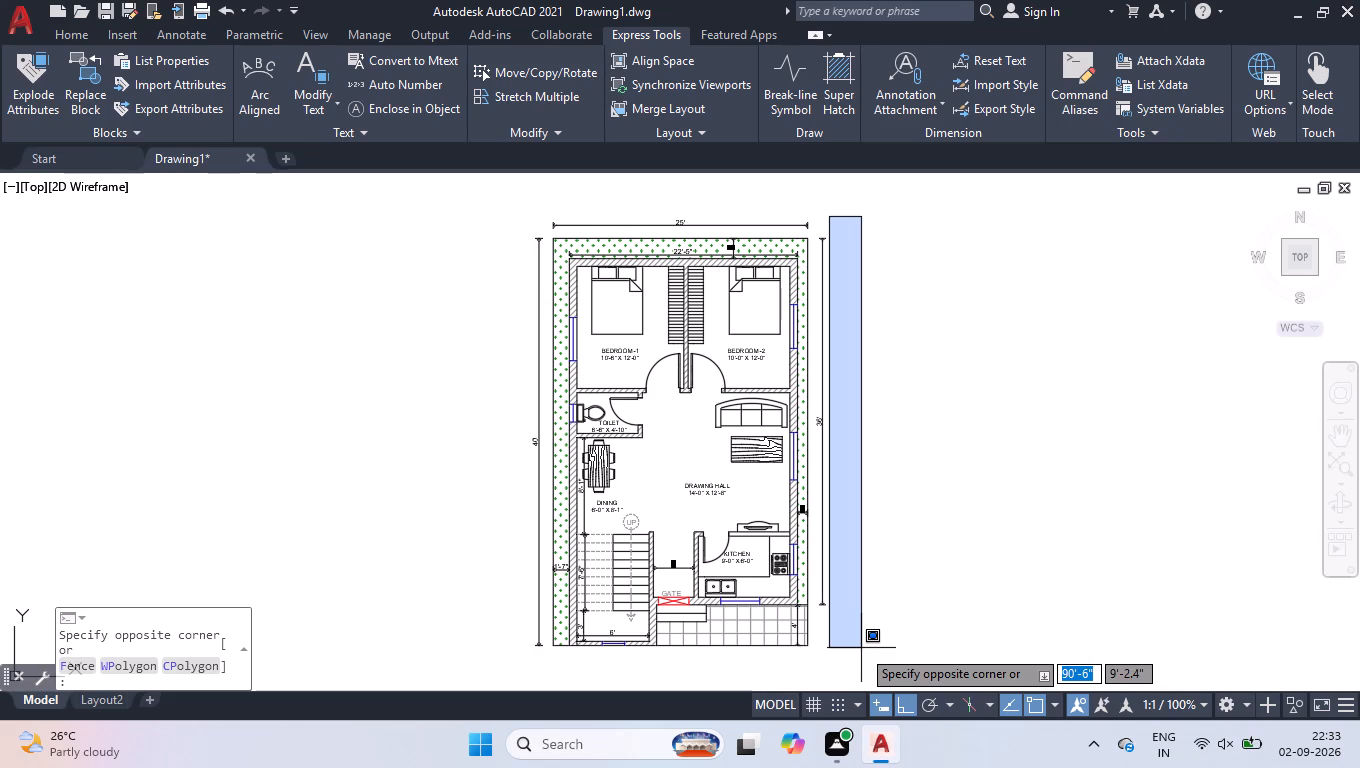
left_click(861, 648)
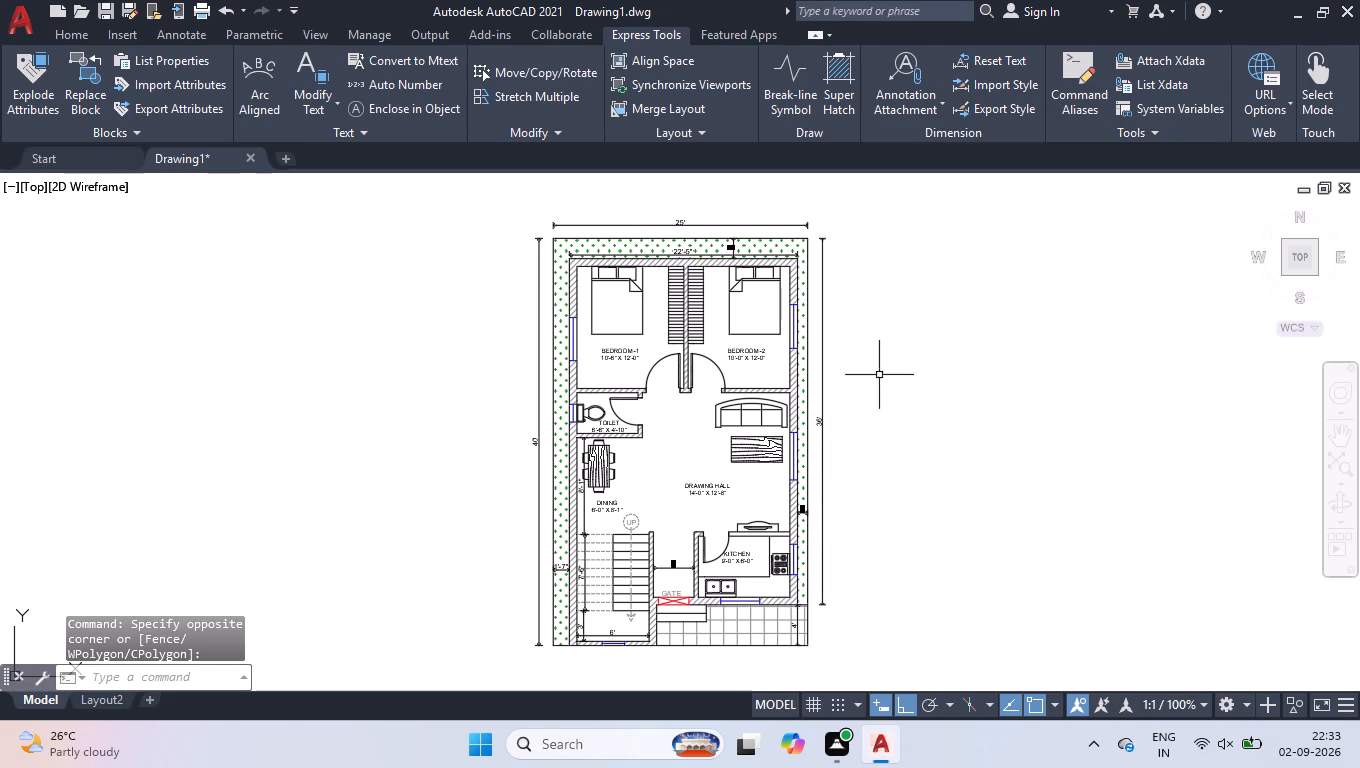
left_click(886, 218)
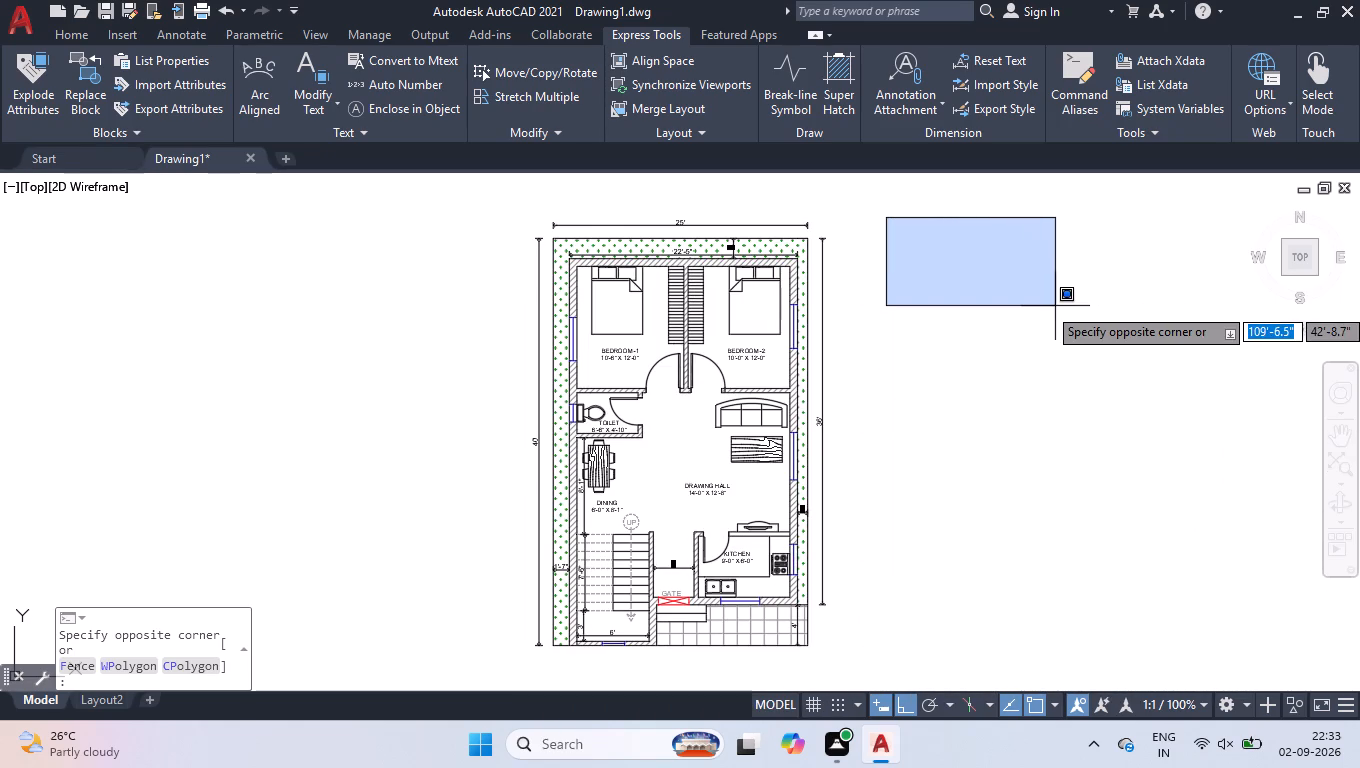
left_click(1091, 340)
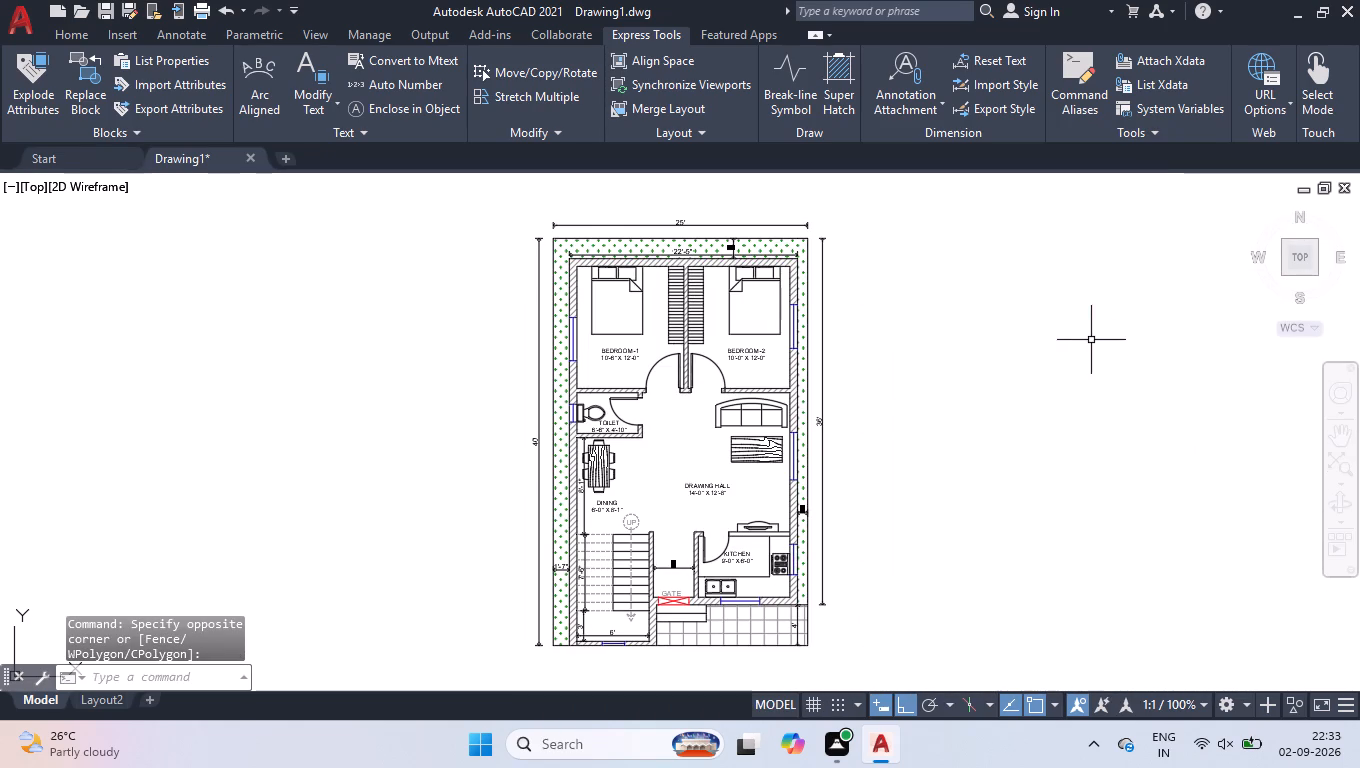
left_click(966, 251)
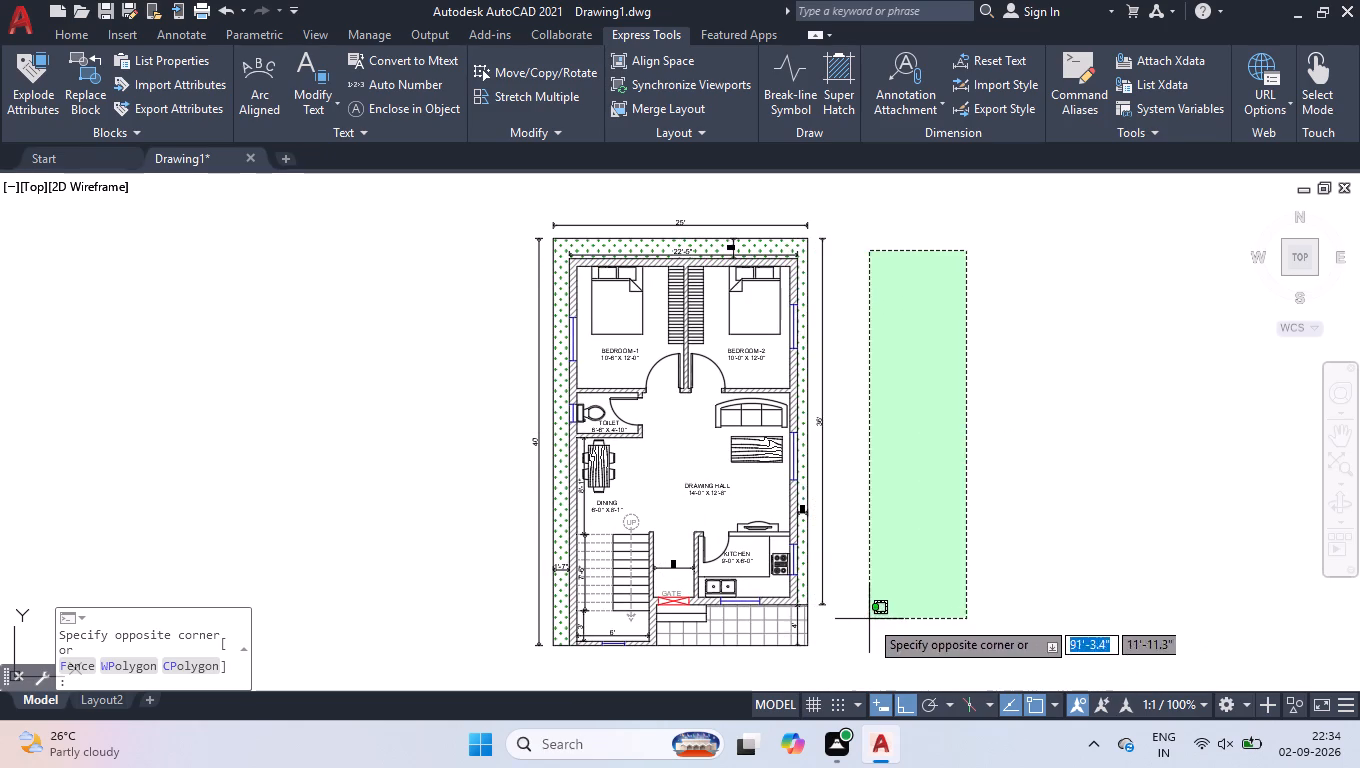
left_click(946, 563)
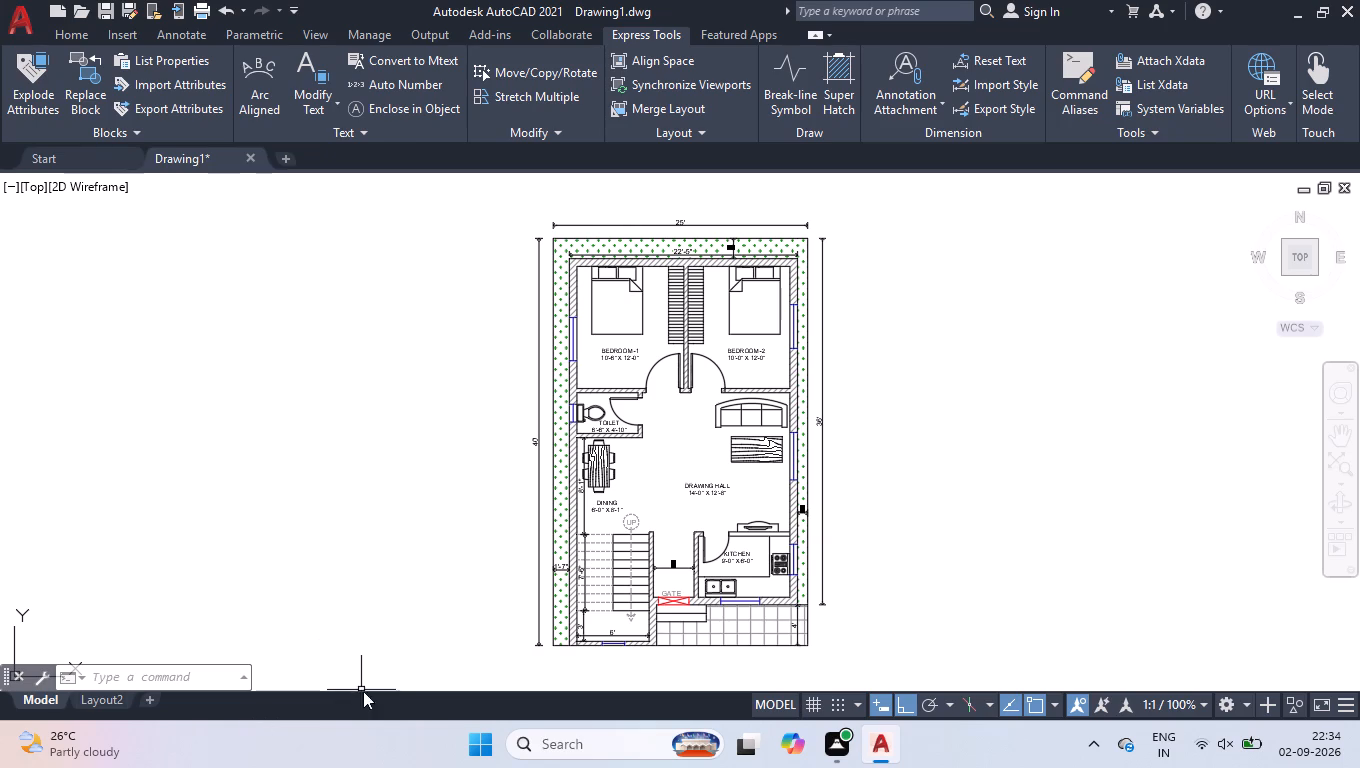
Change the colour of the square-grid floor hatch in the 4' deep front strip outside the kitchen to White.
scroll(757, 634, "up", 2)
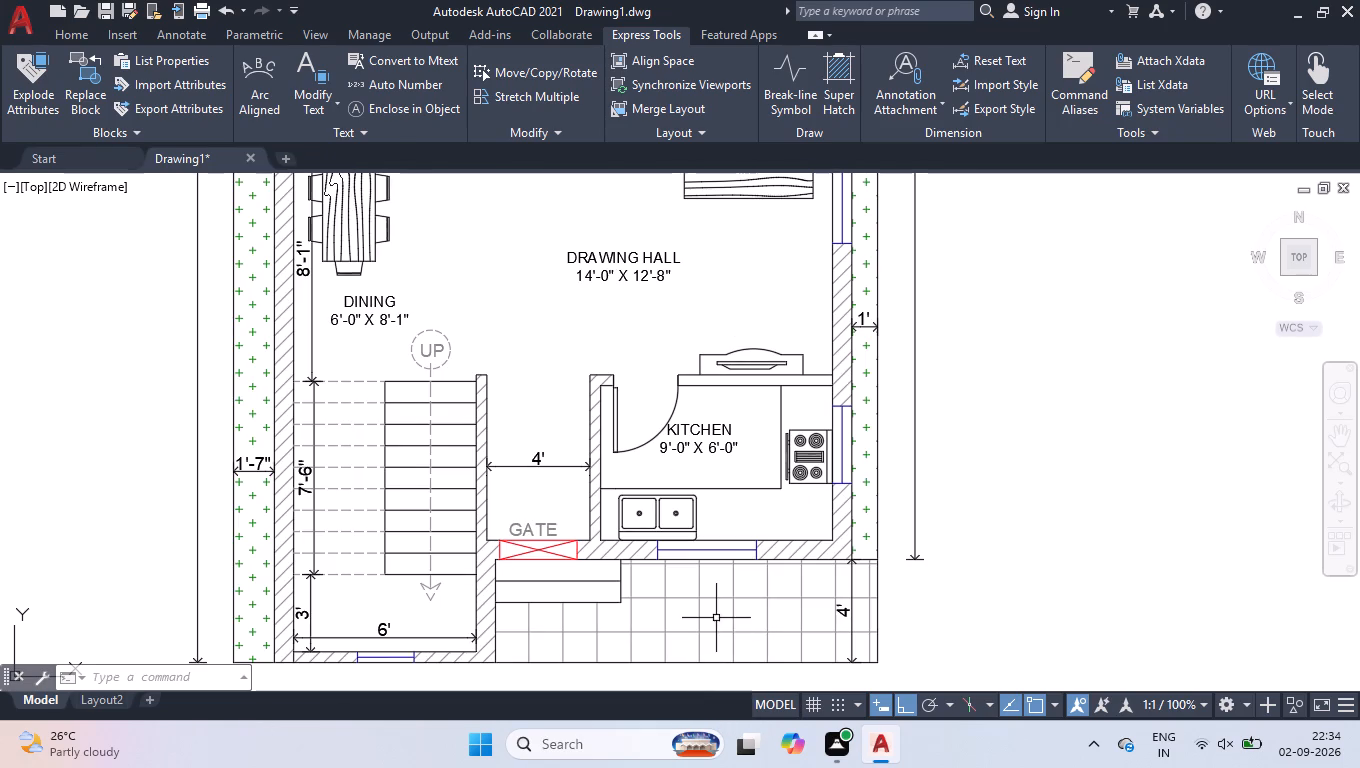
left_click(716, 618)
left_click(689, 638)
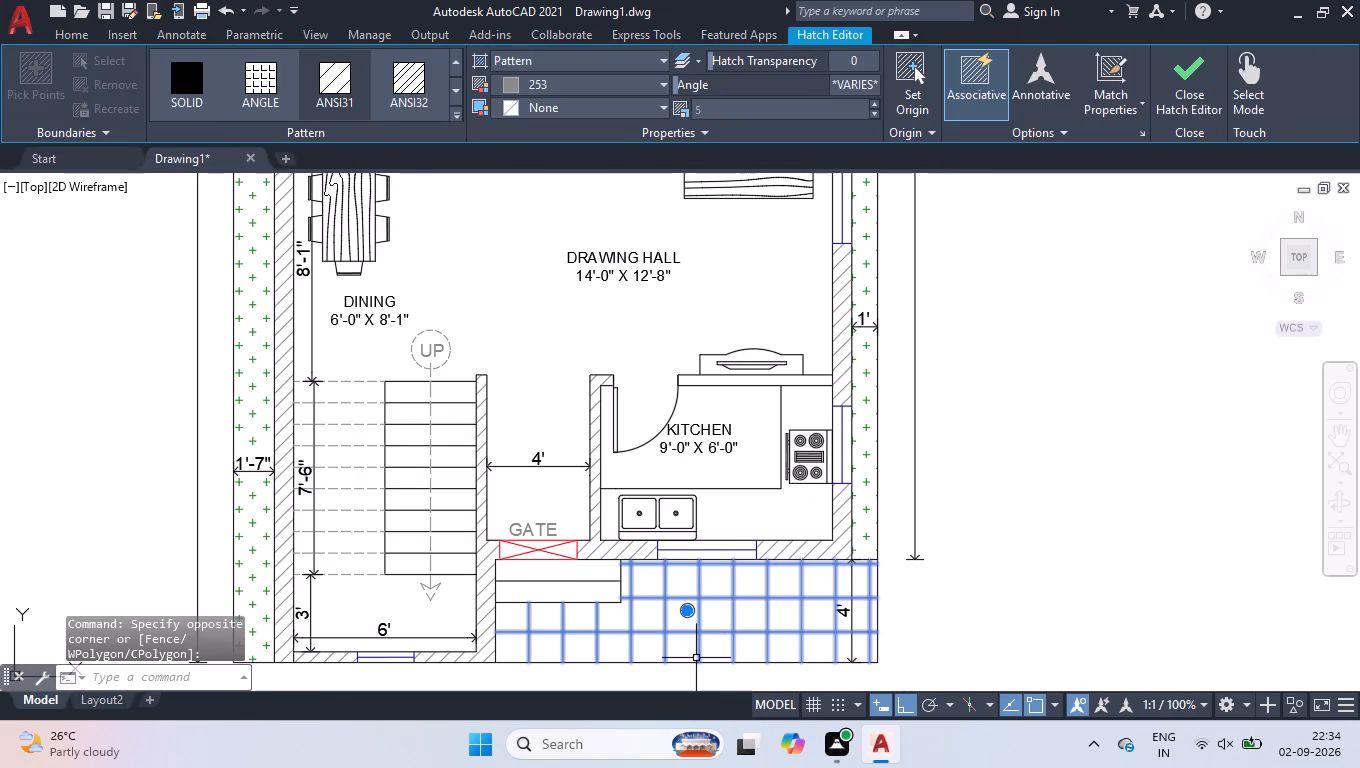
left_click(556, 94)
left_click(614, 288)
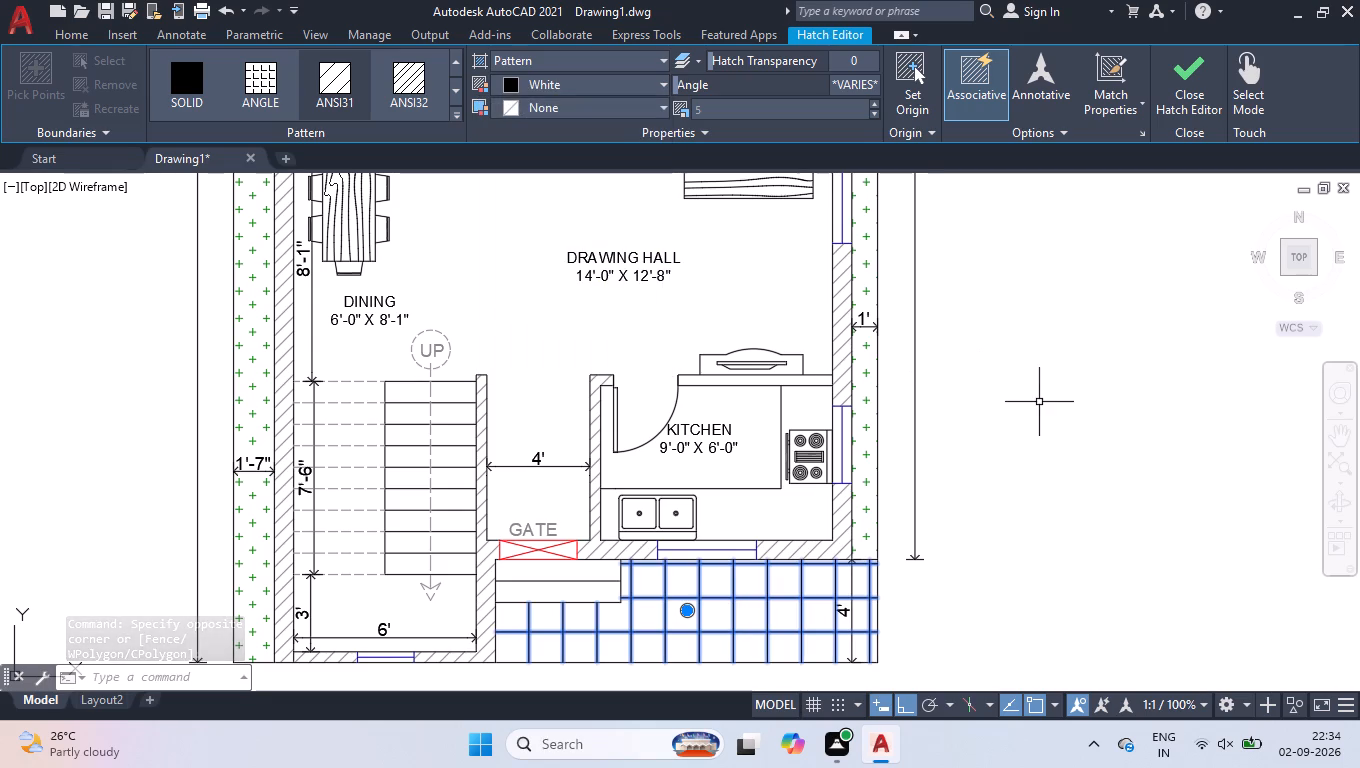
right_click(1041, 402)
left_click(1100, 565)
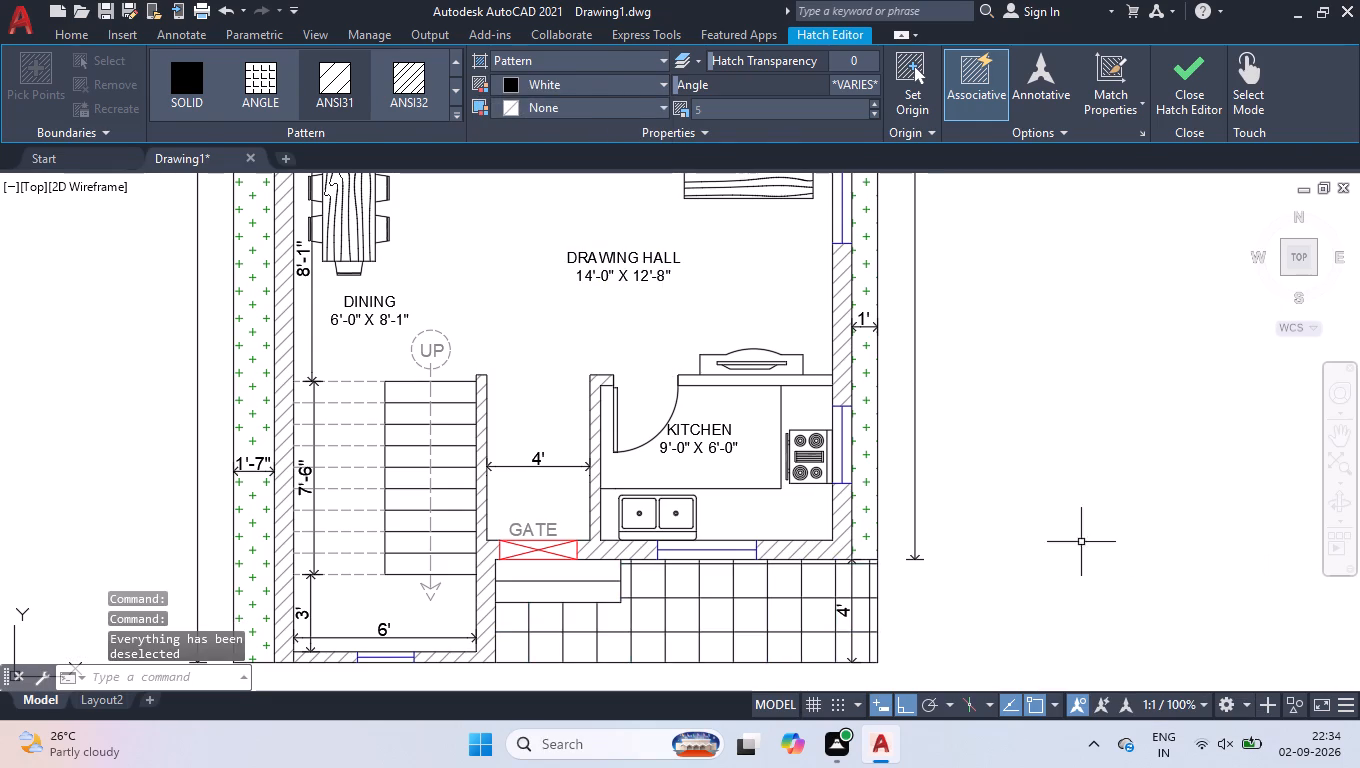
left_click(1306, 252)
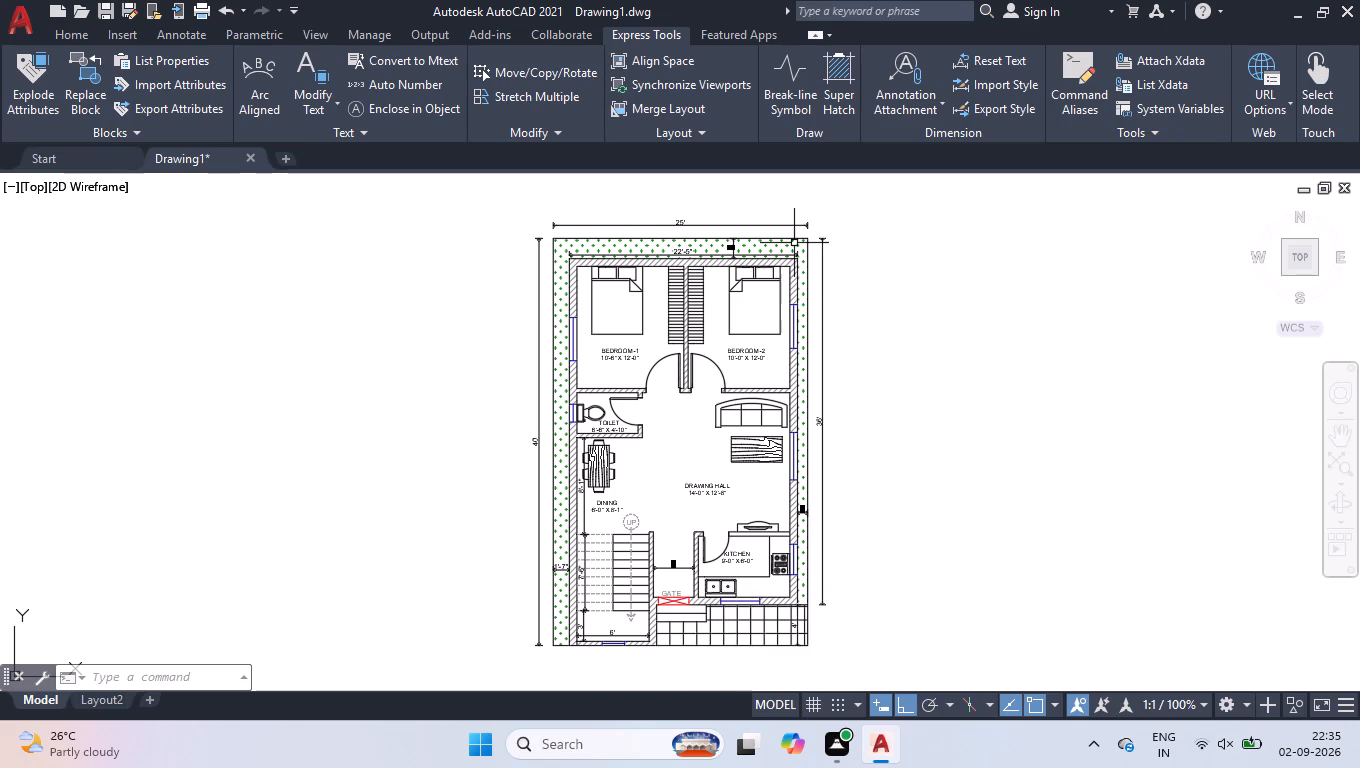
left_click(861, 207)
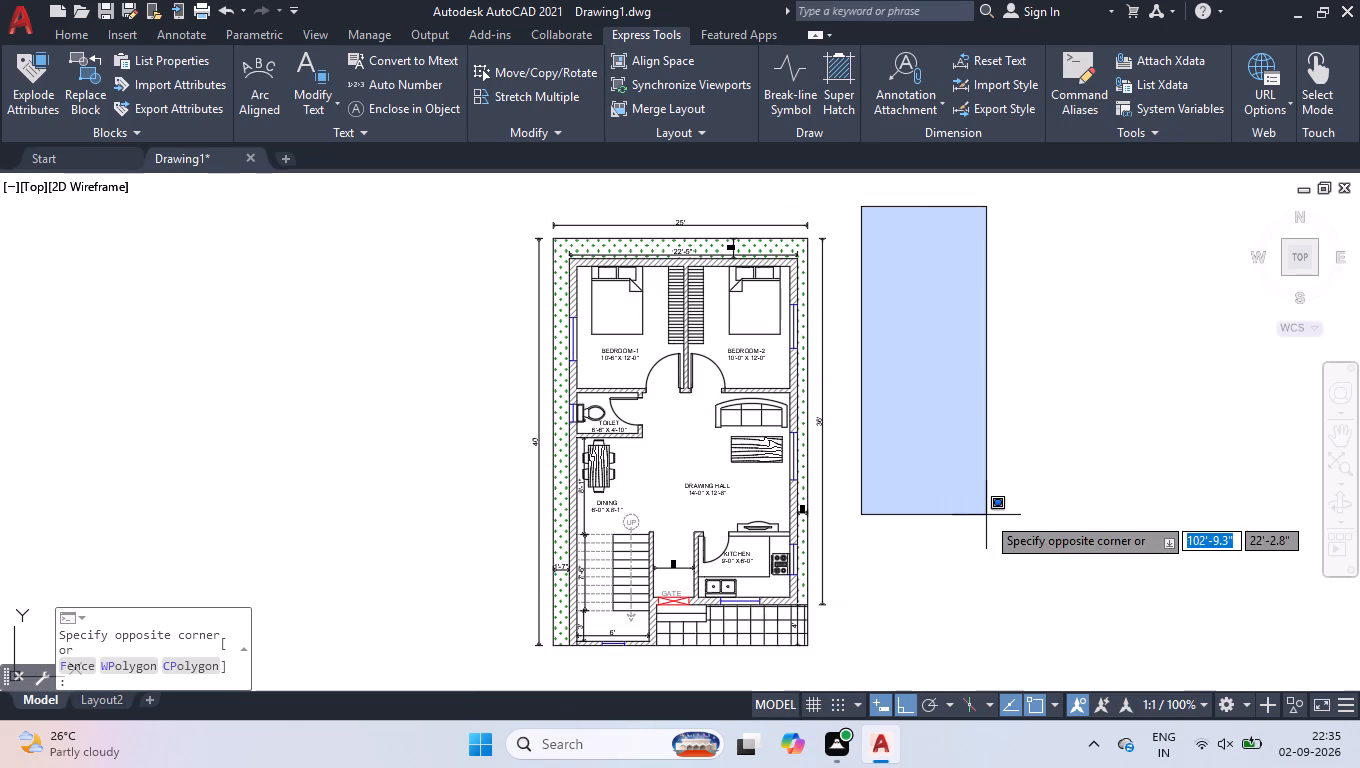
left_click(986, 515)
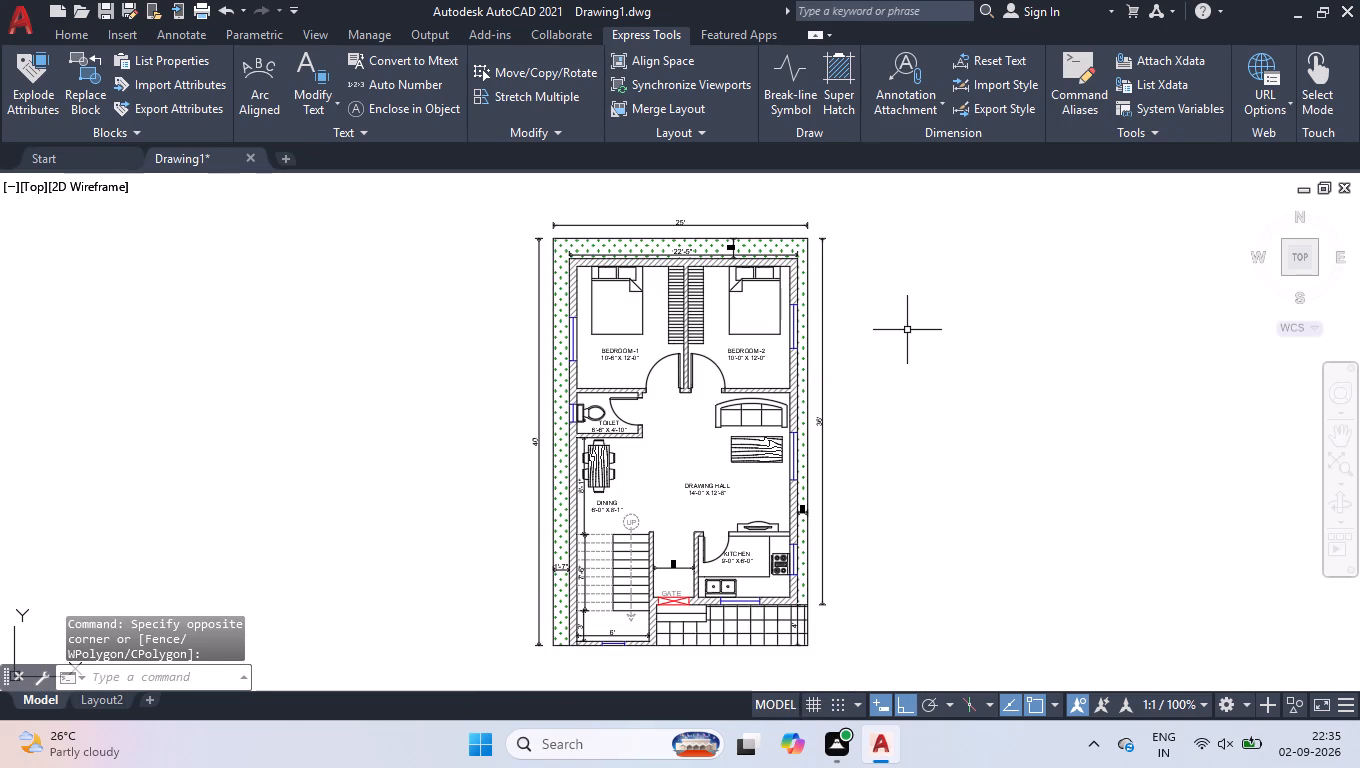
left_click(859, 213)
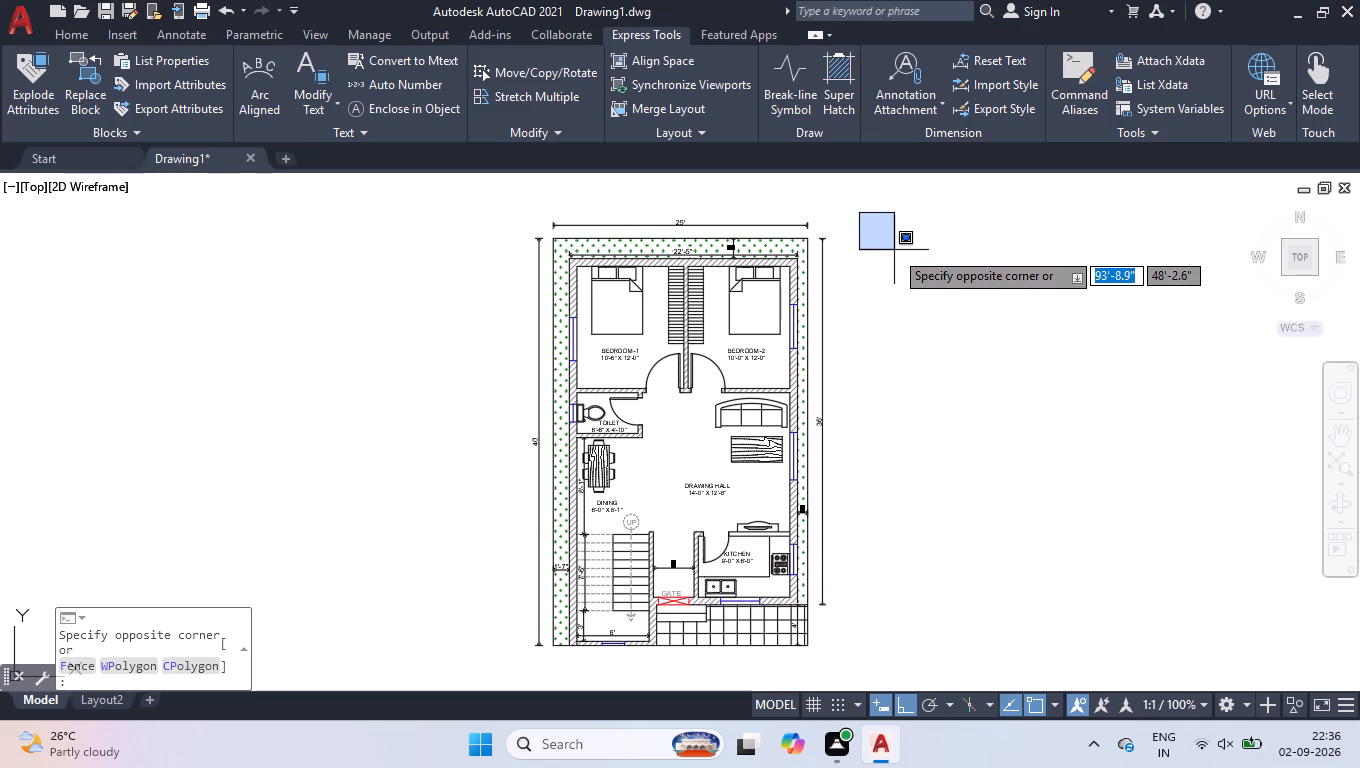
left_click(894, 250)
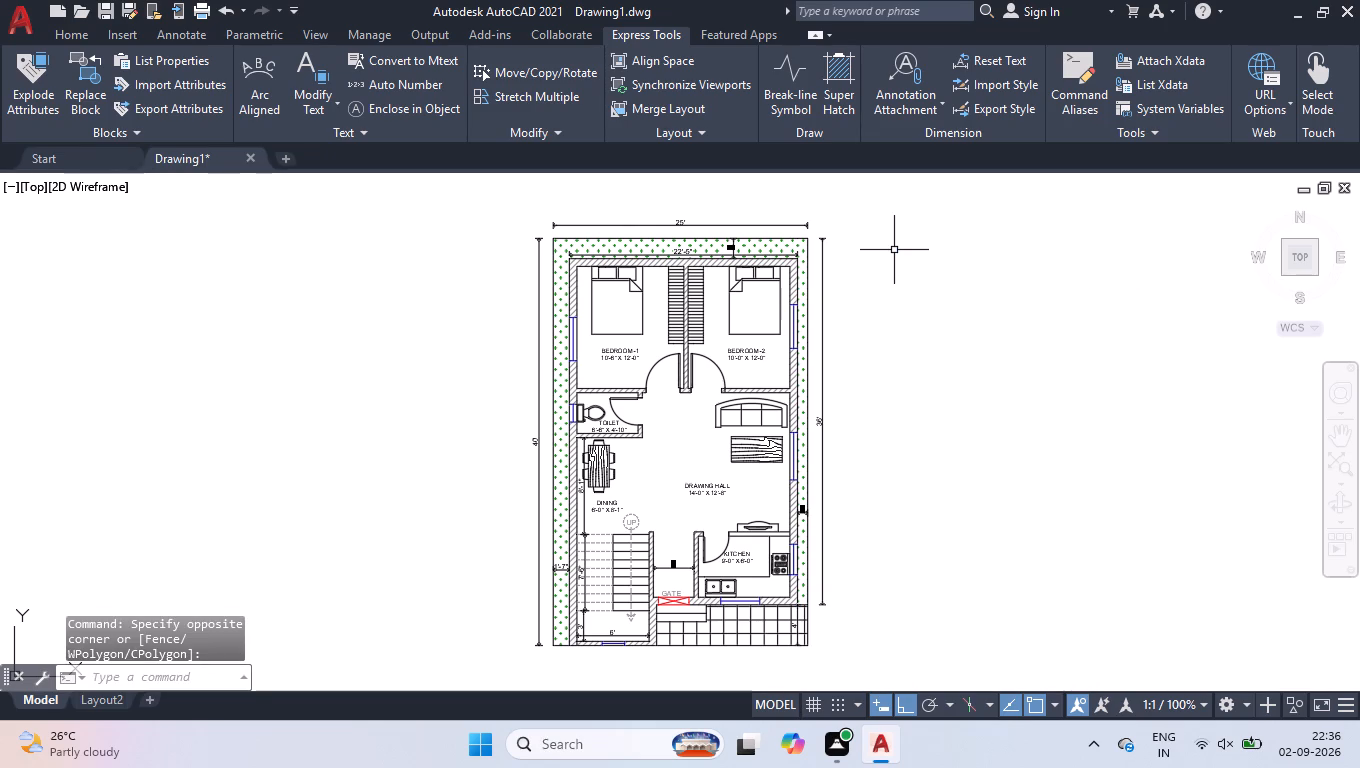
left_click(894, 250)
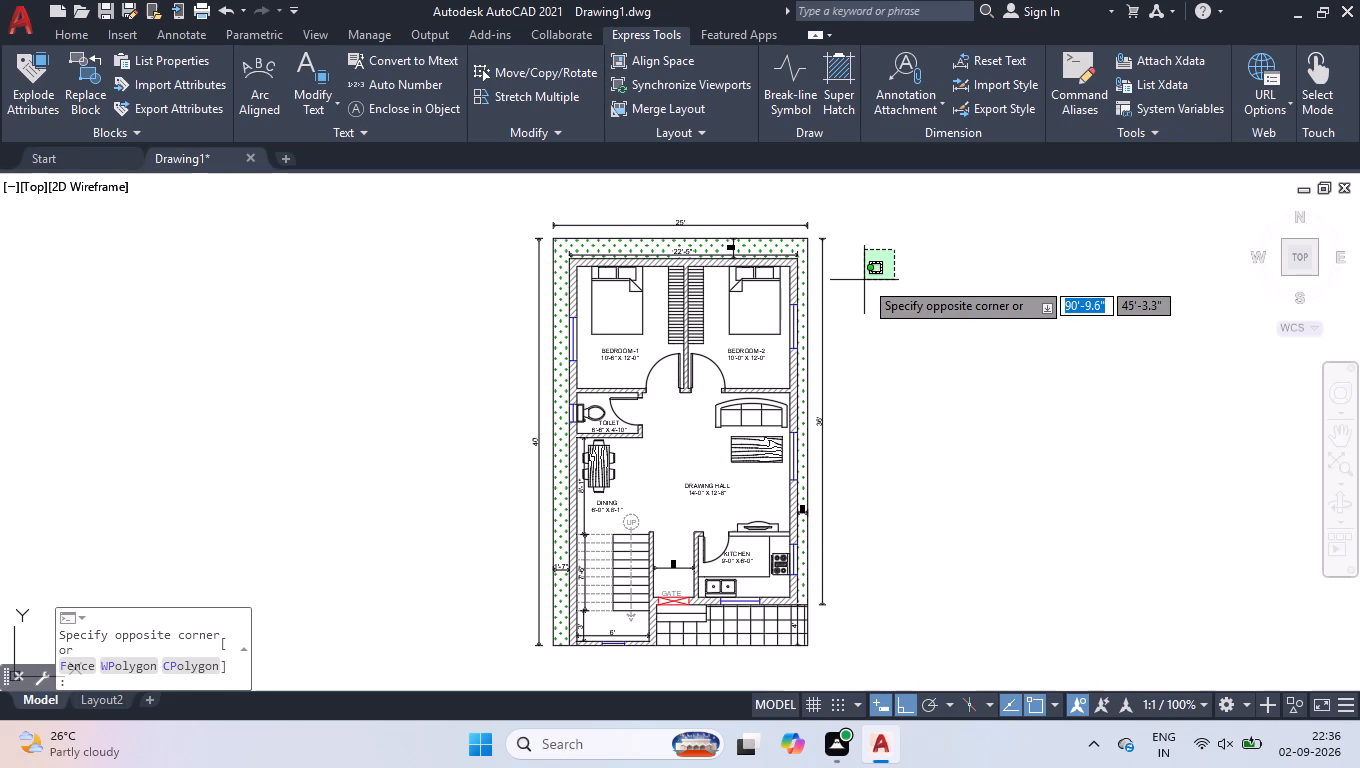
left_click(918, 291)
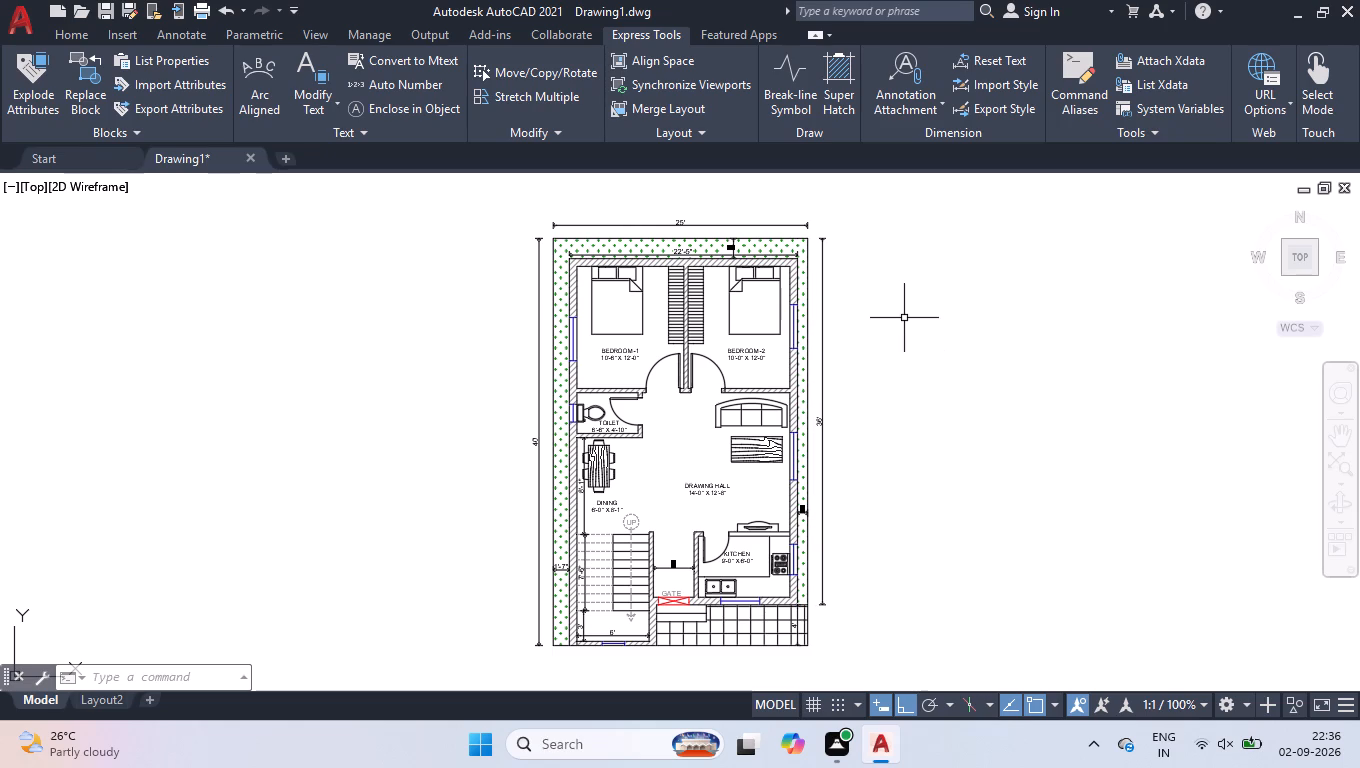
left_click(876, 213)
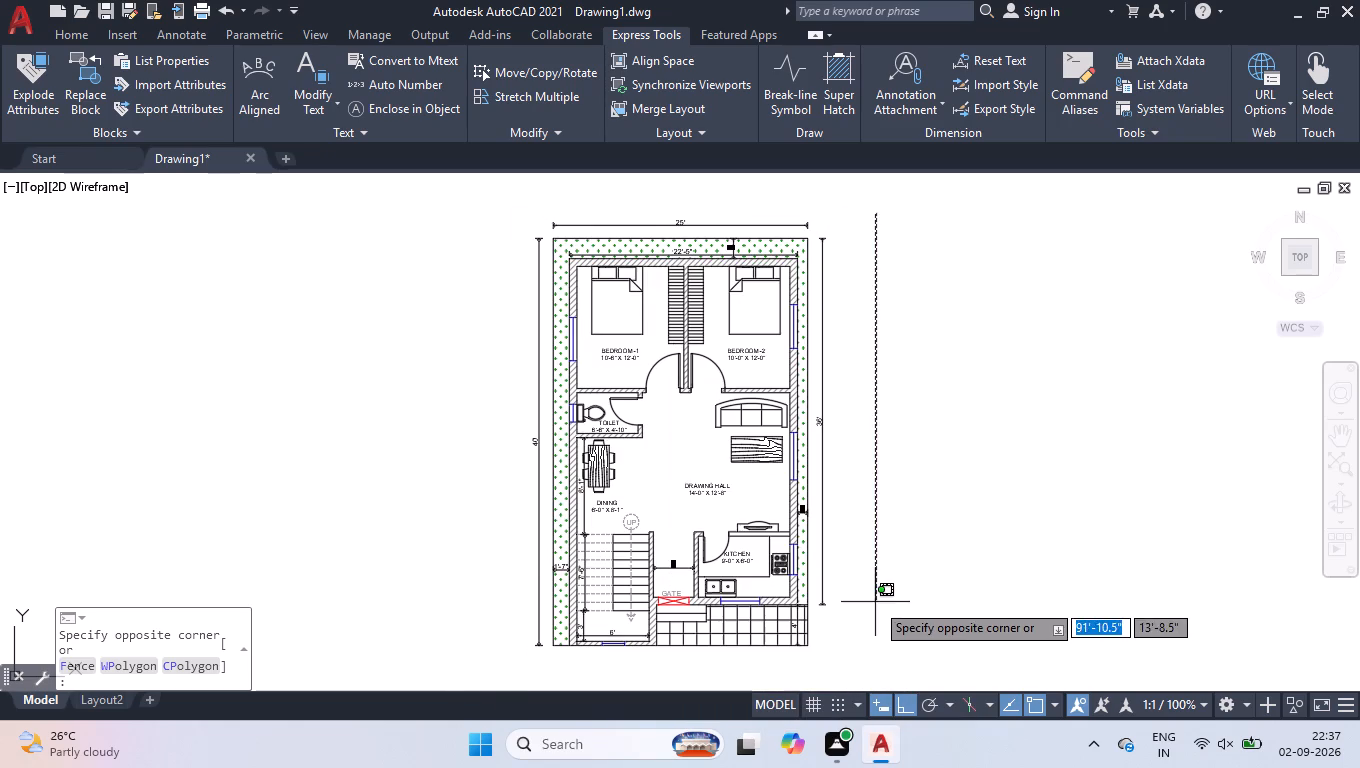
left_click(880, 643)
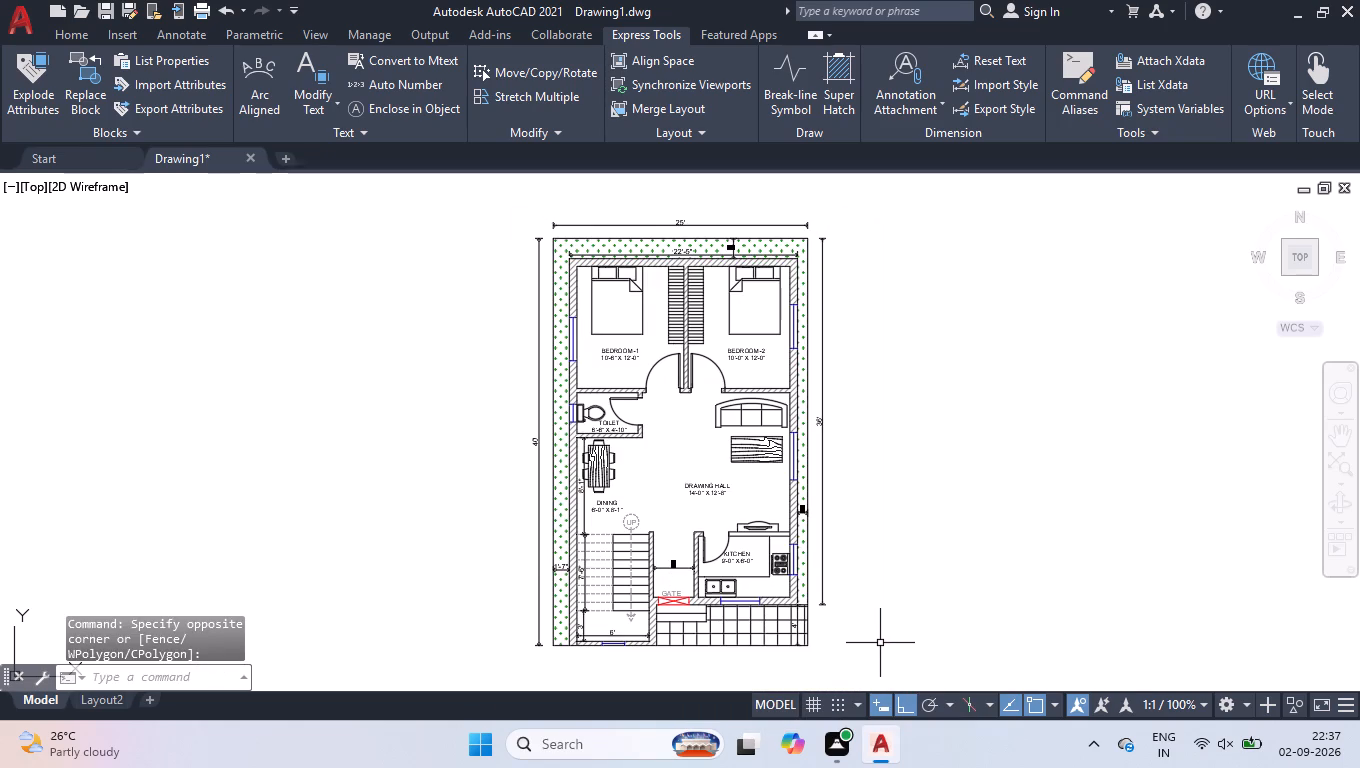
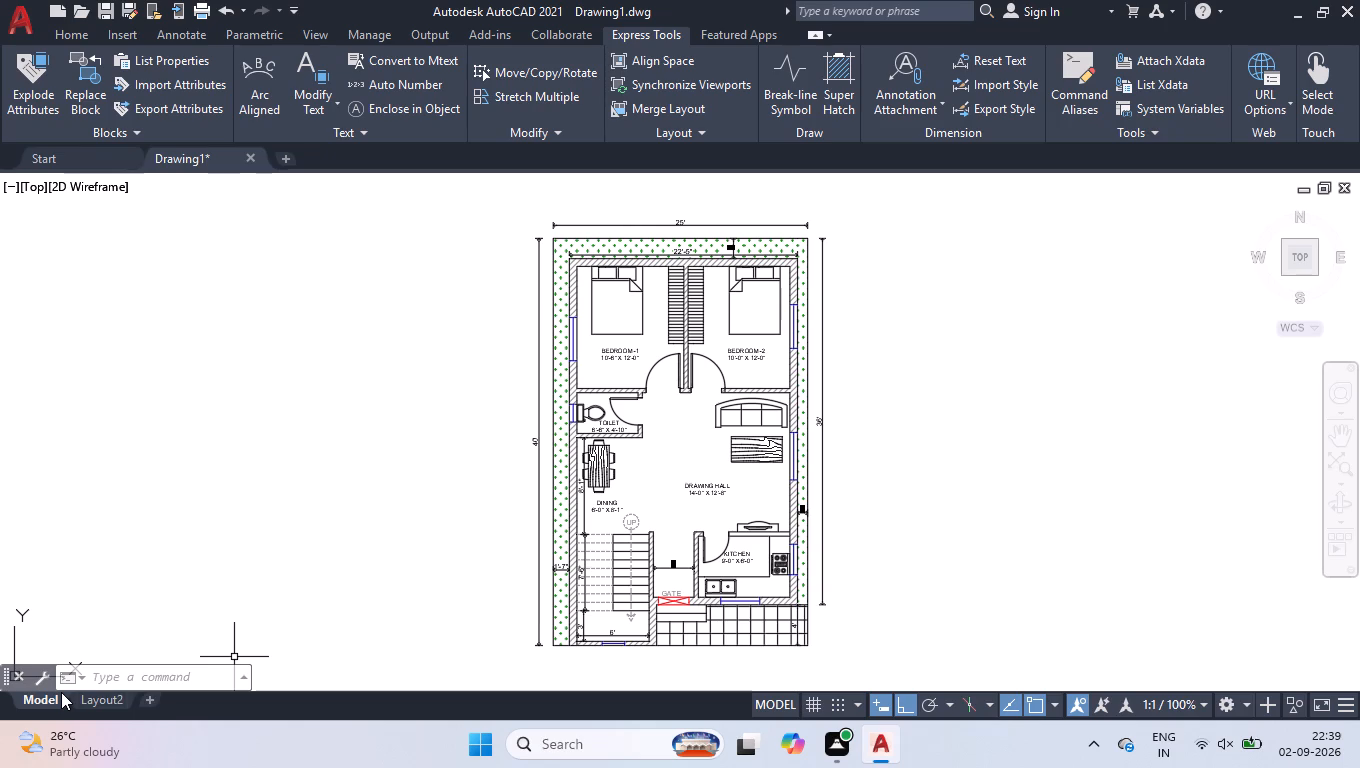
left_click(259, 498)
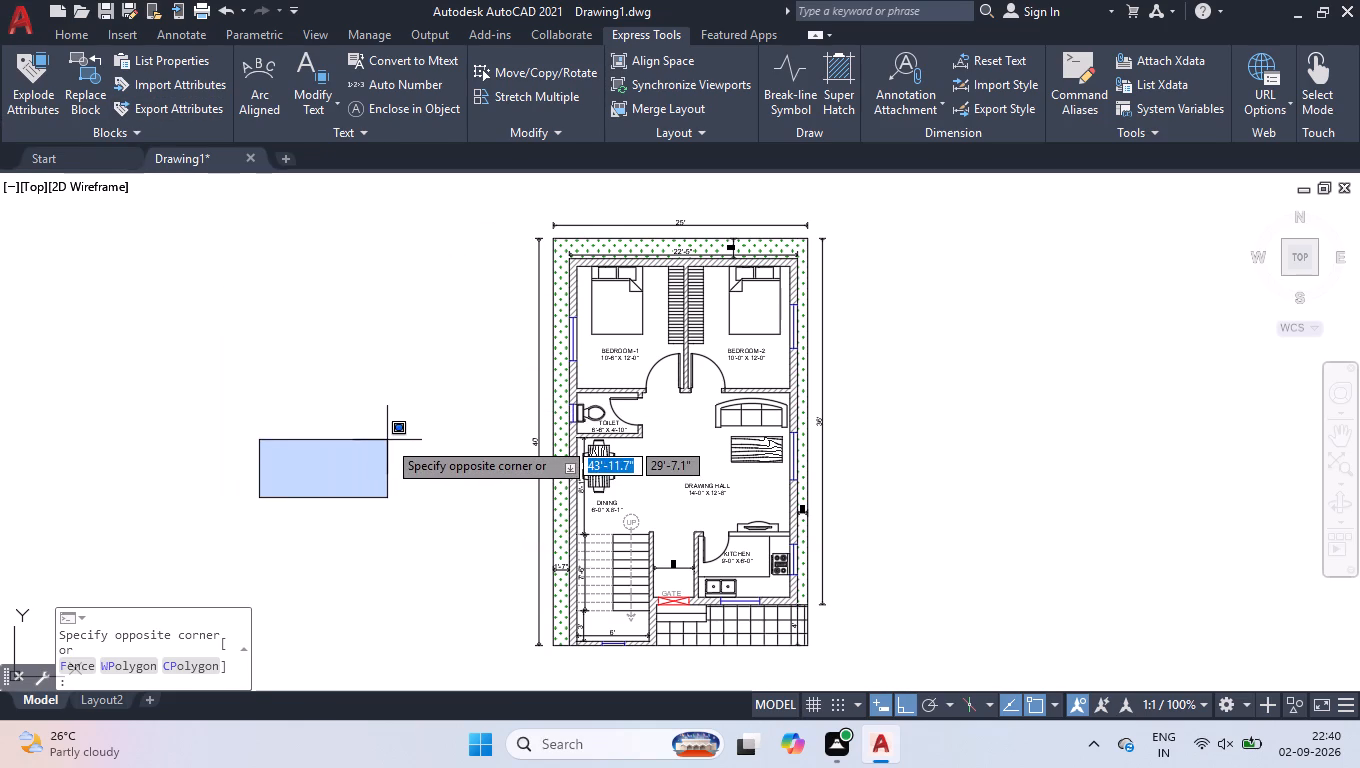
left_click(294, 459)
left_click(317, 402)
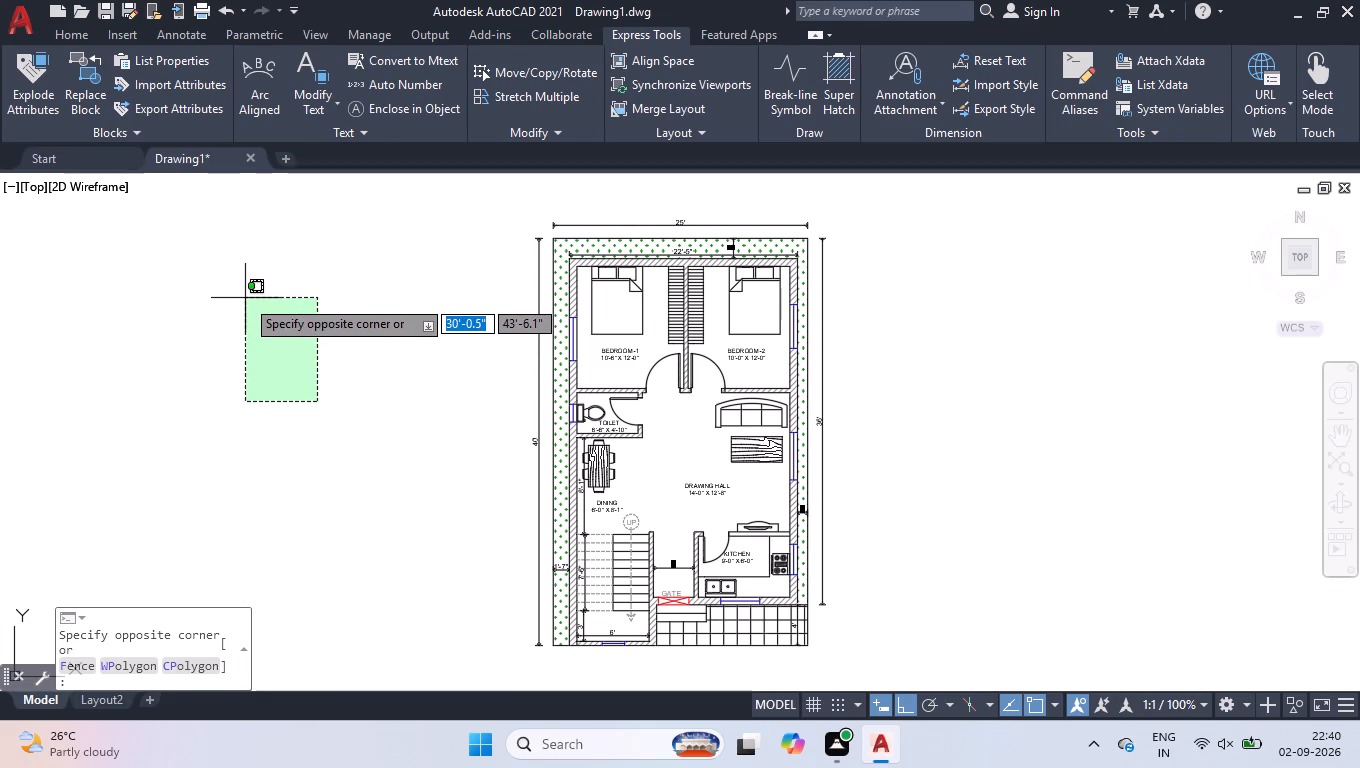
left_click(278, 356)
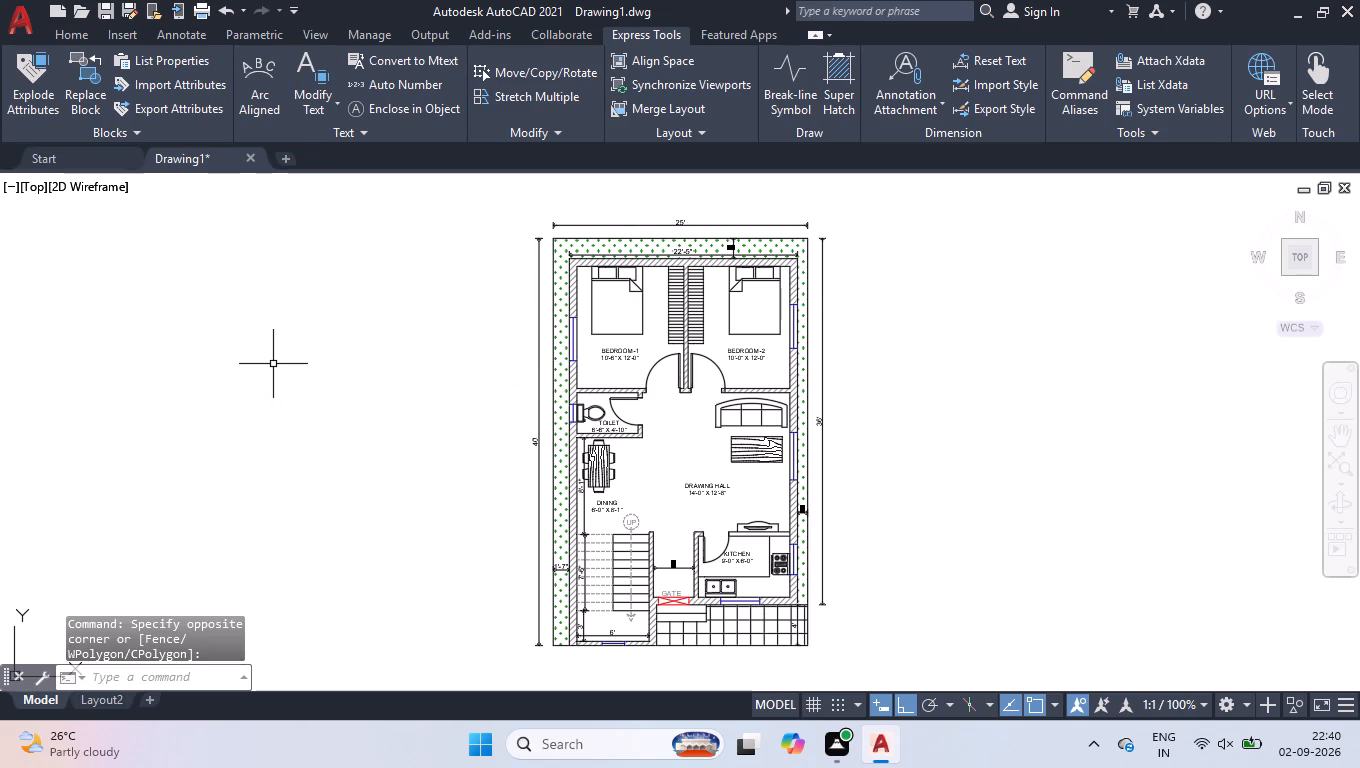
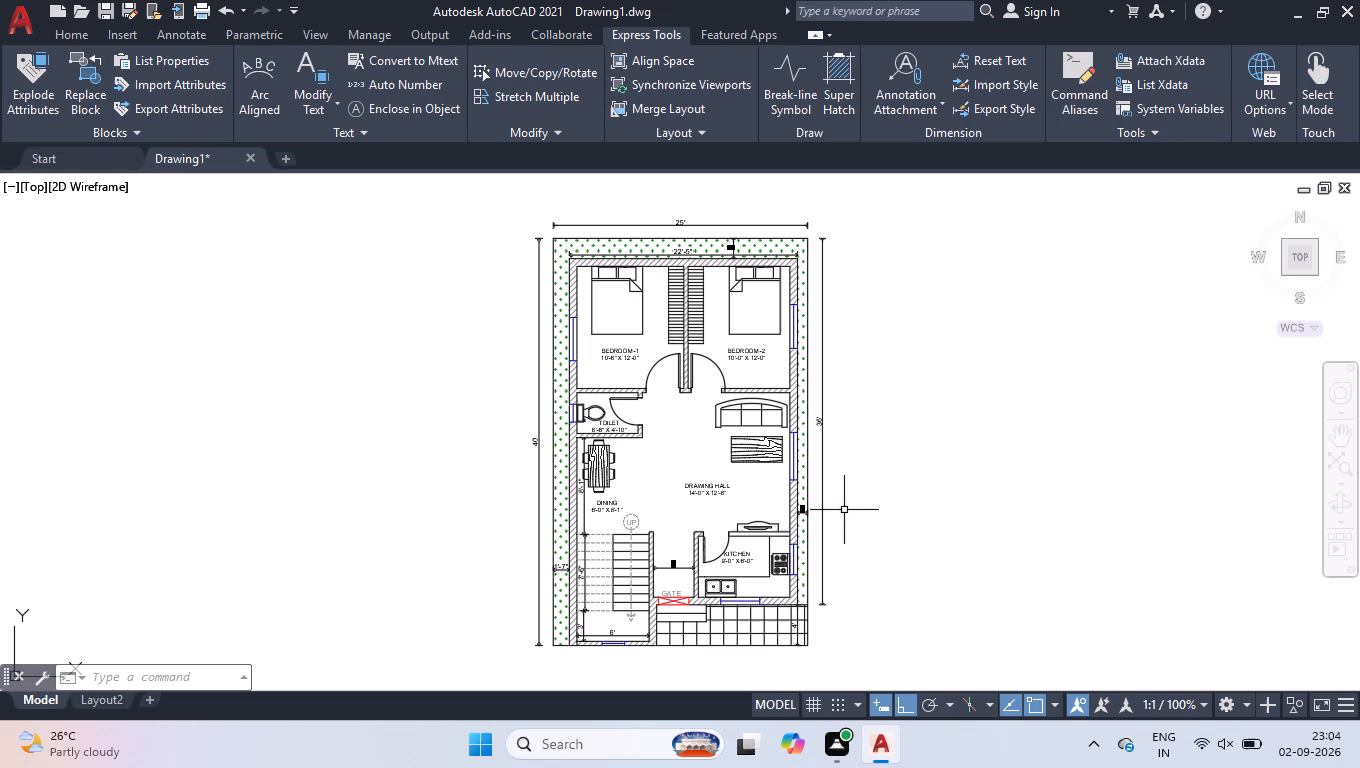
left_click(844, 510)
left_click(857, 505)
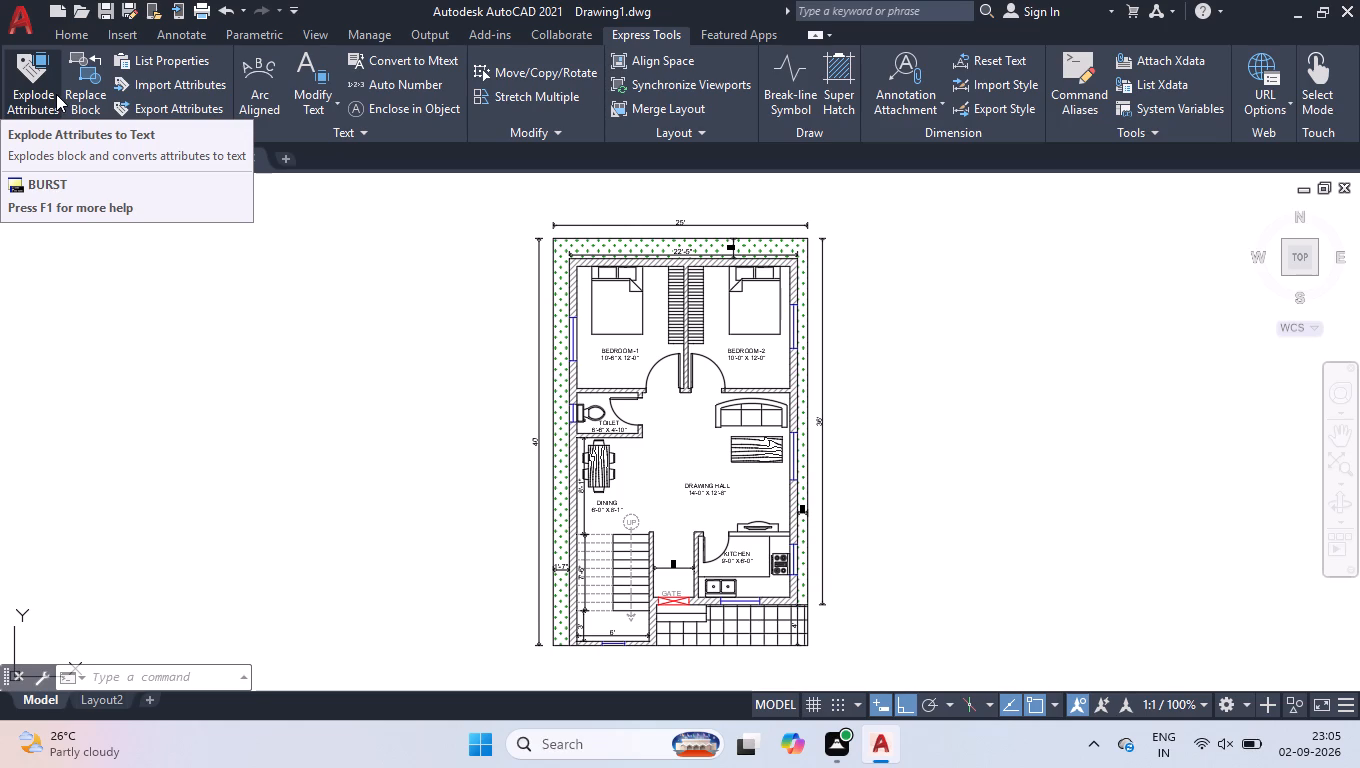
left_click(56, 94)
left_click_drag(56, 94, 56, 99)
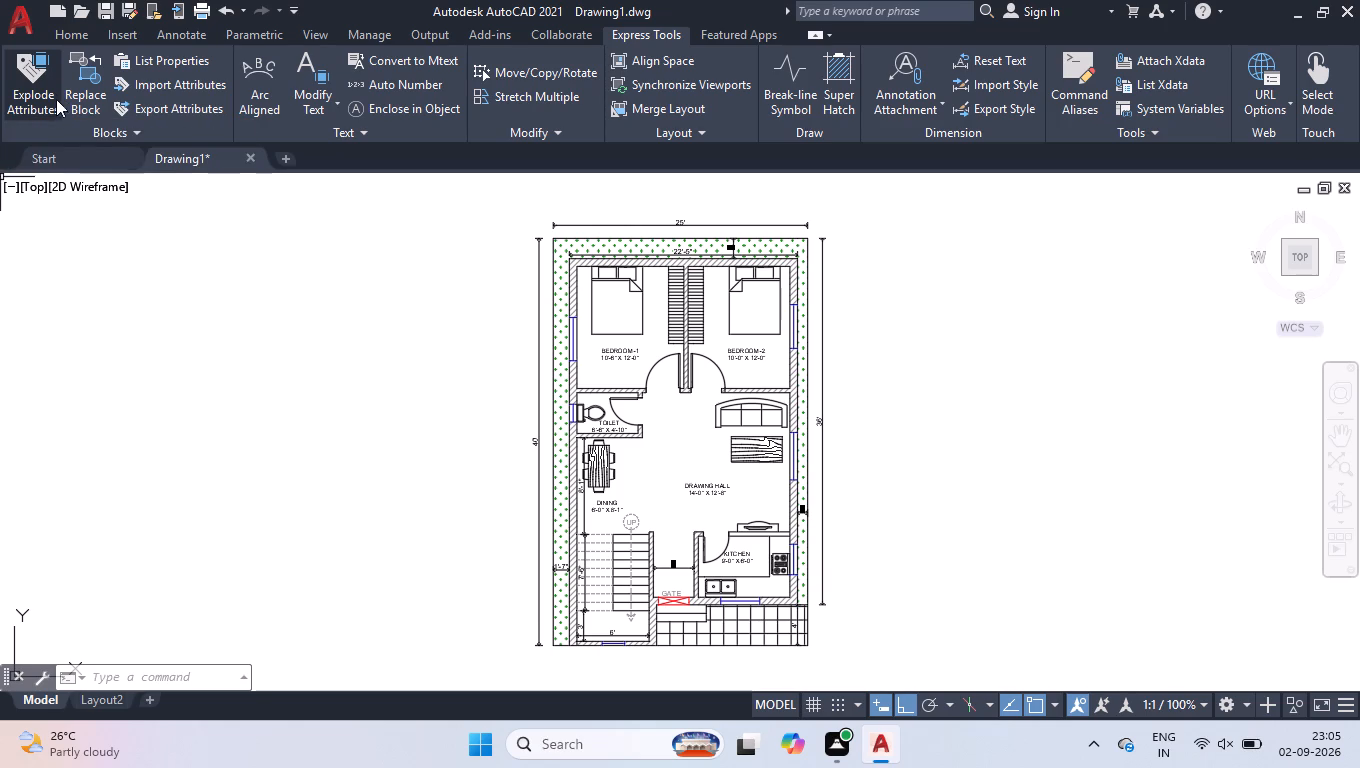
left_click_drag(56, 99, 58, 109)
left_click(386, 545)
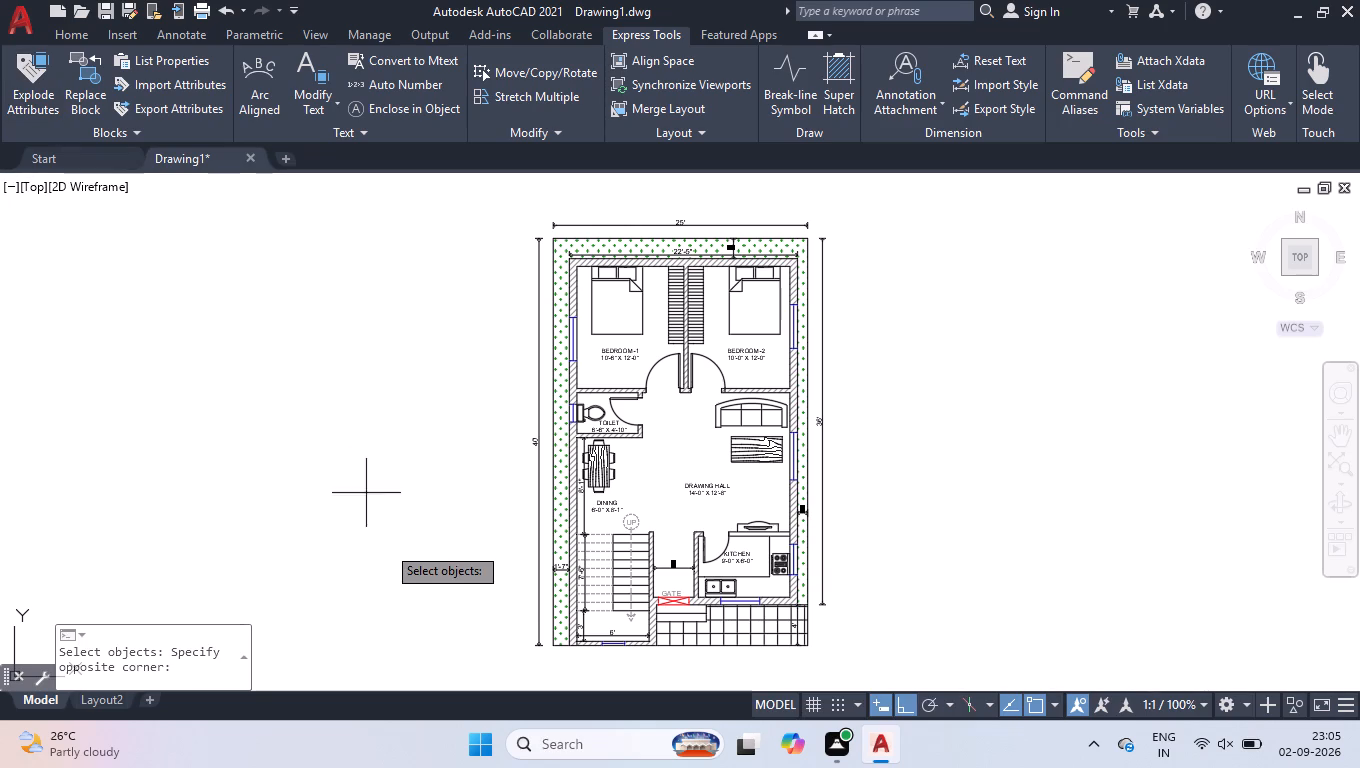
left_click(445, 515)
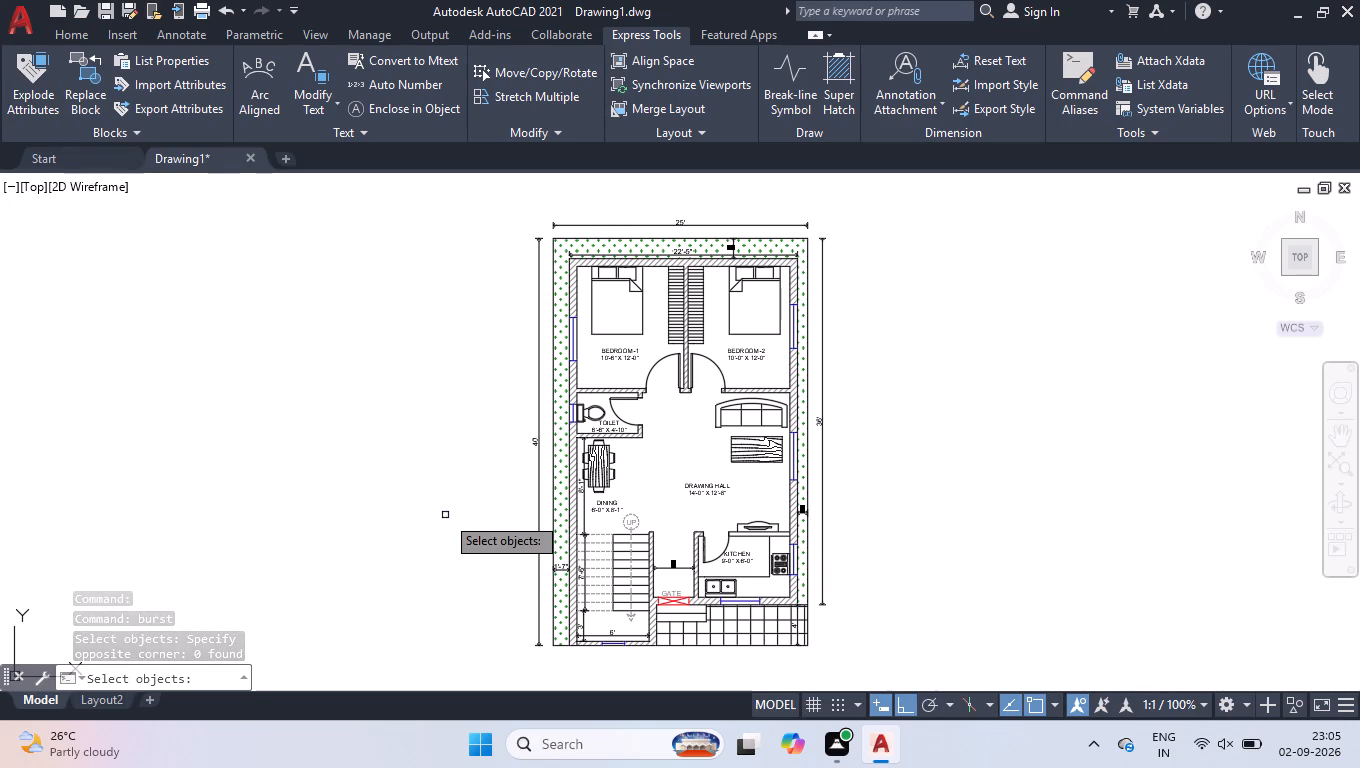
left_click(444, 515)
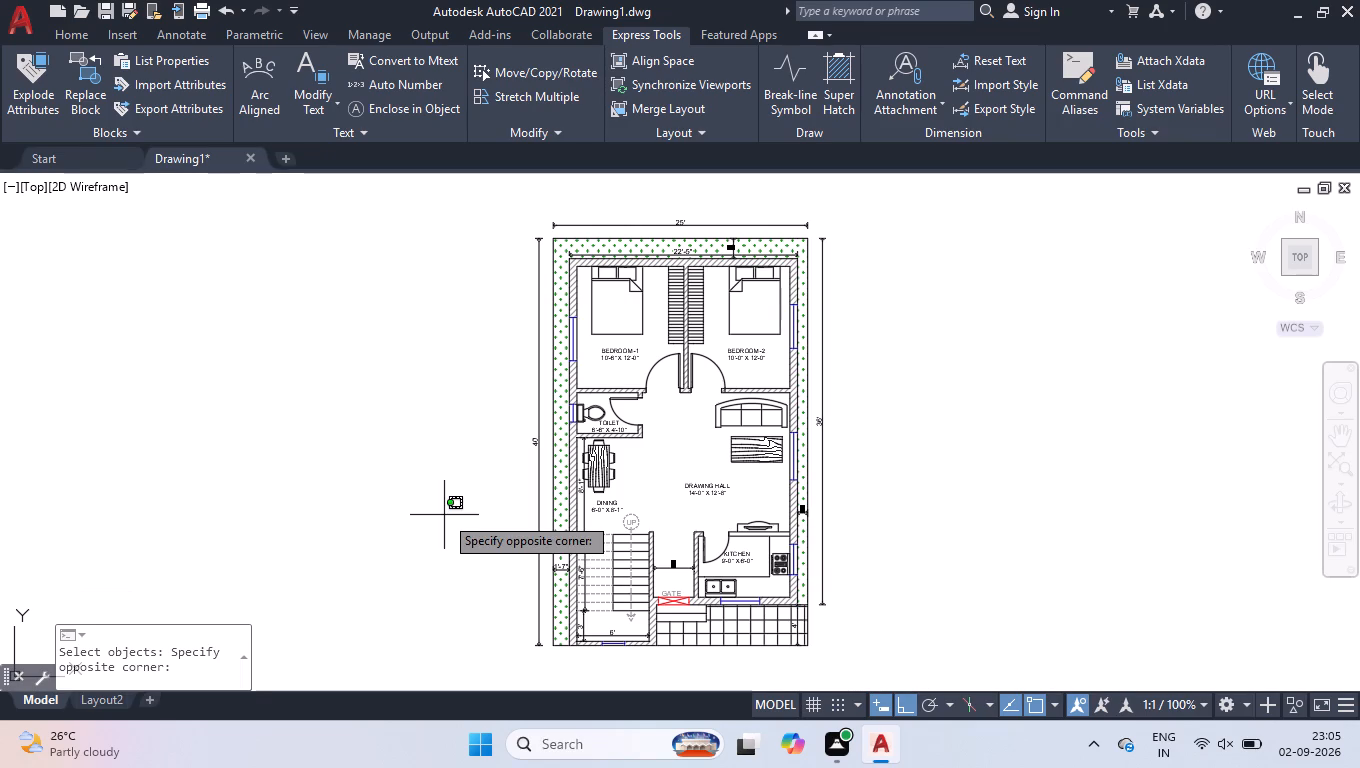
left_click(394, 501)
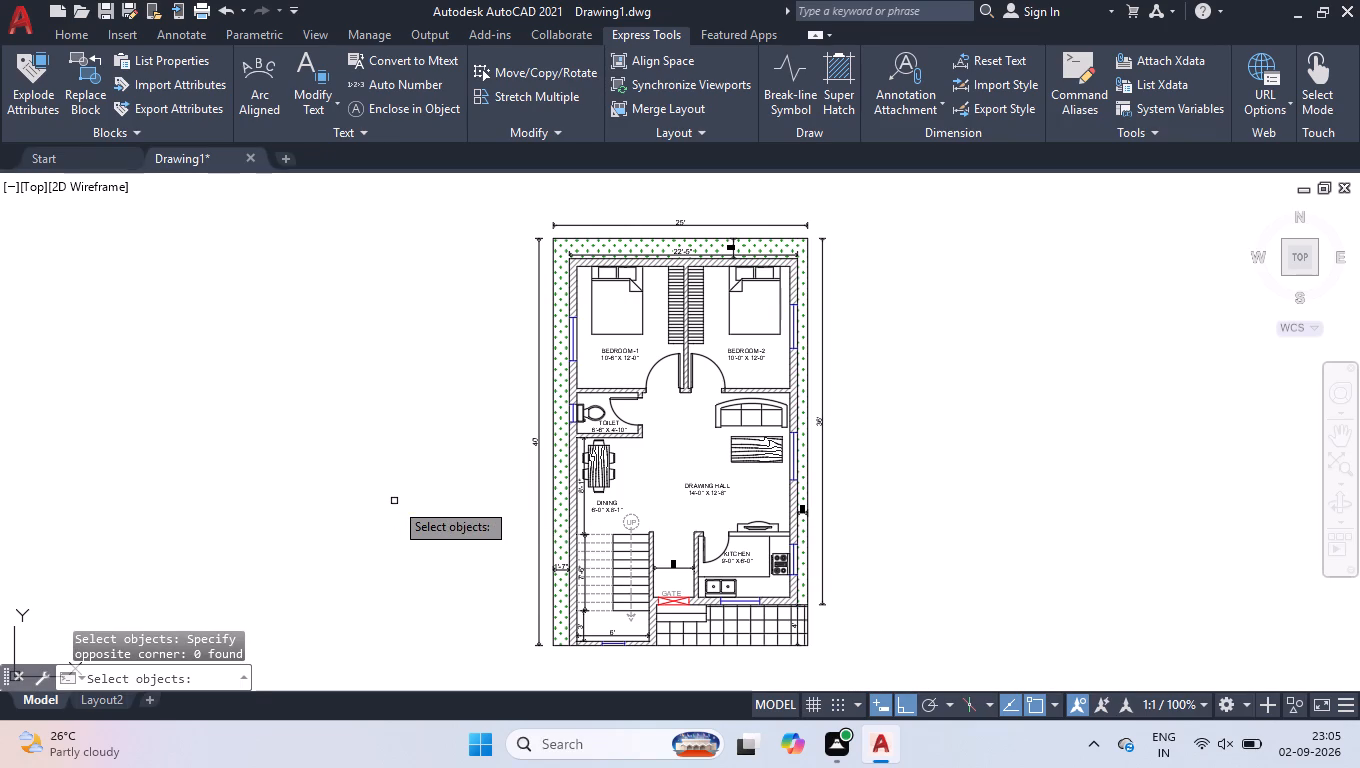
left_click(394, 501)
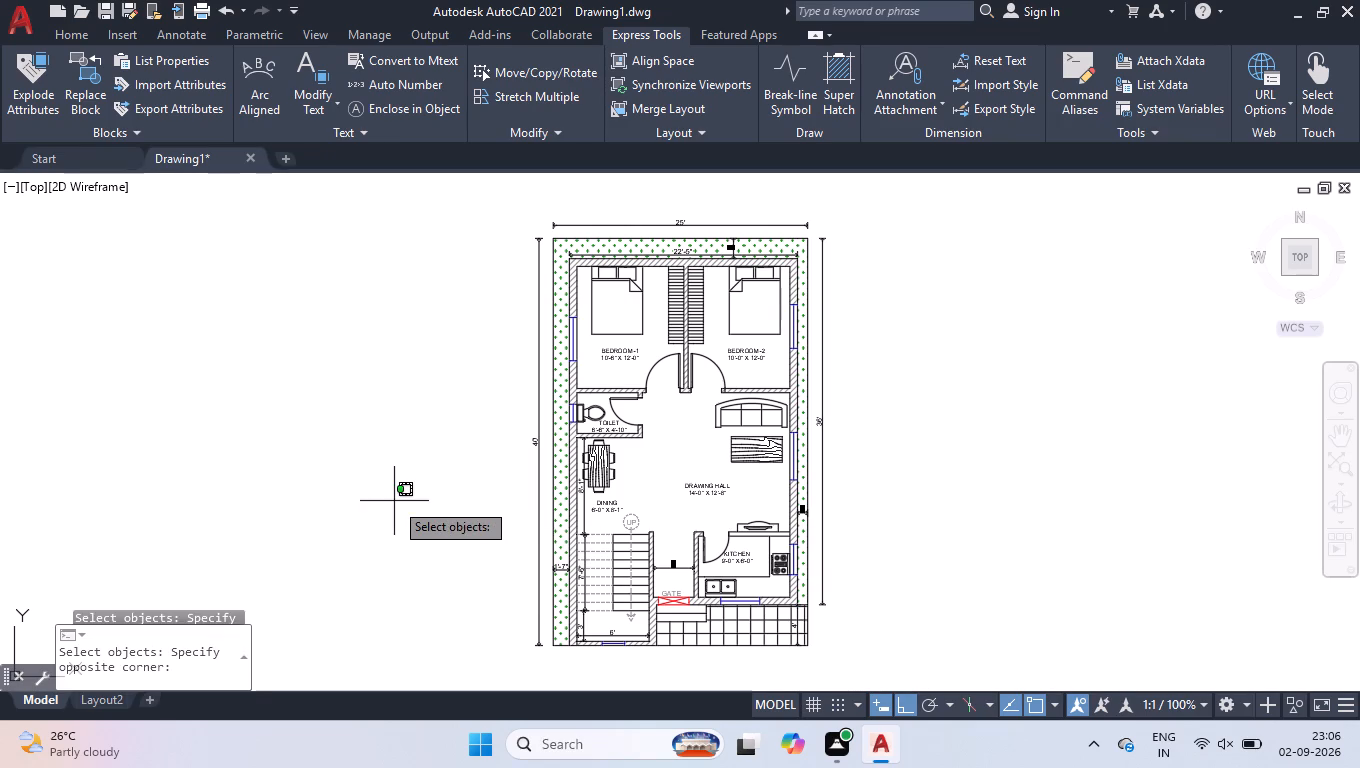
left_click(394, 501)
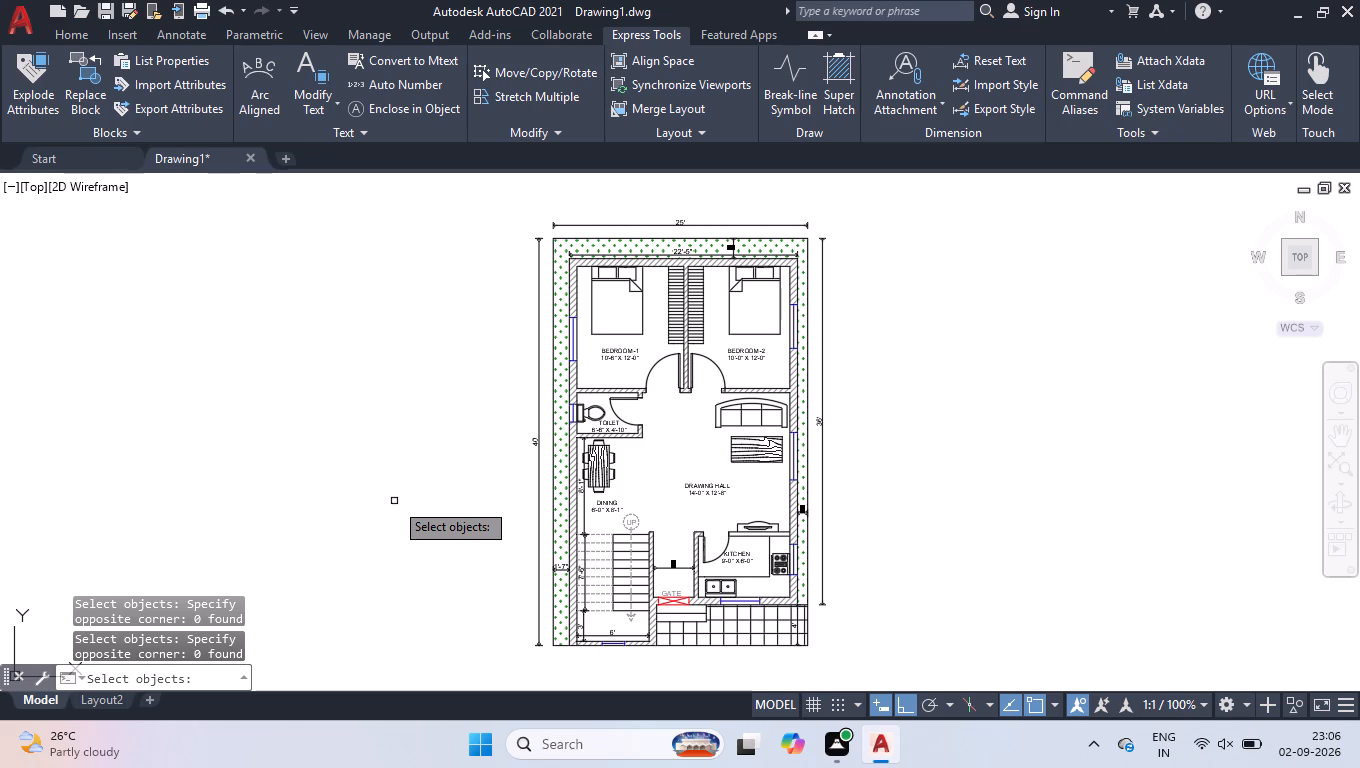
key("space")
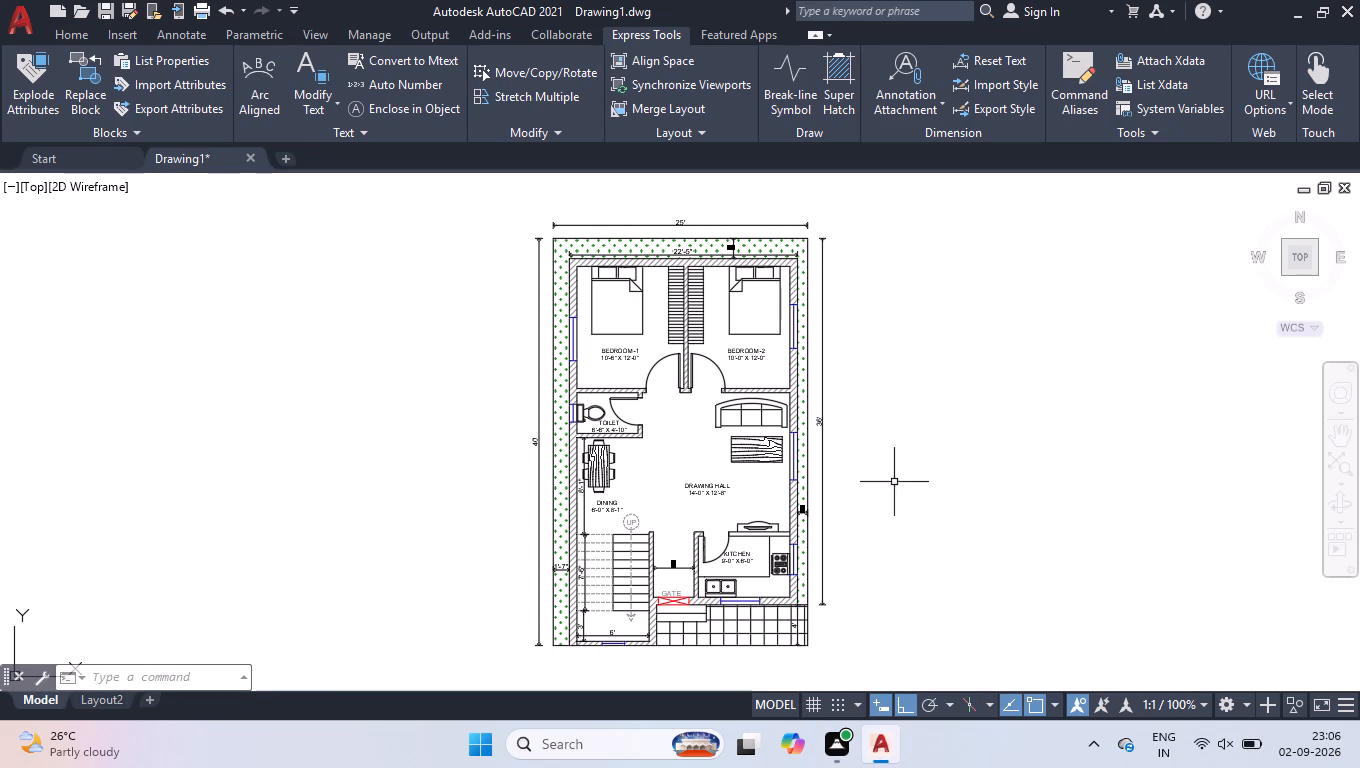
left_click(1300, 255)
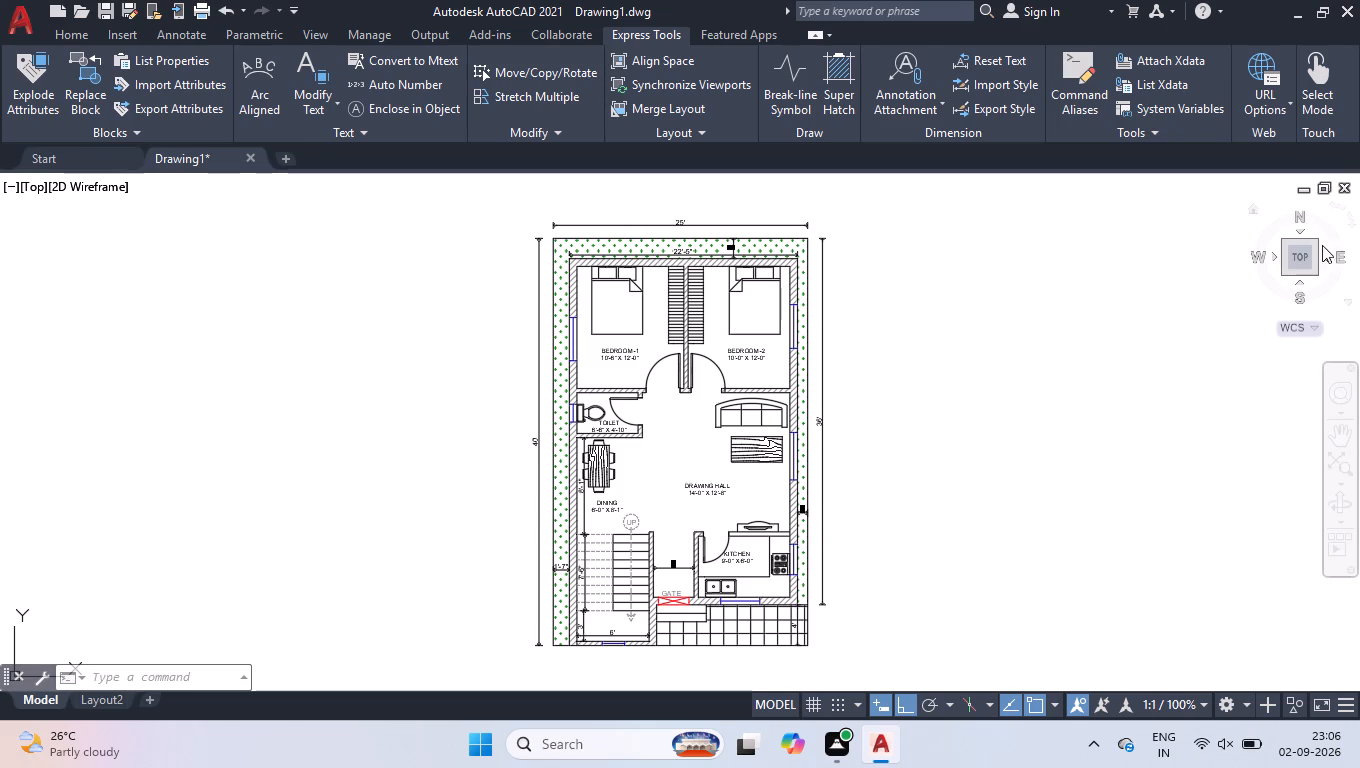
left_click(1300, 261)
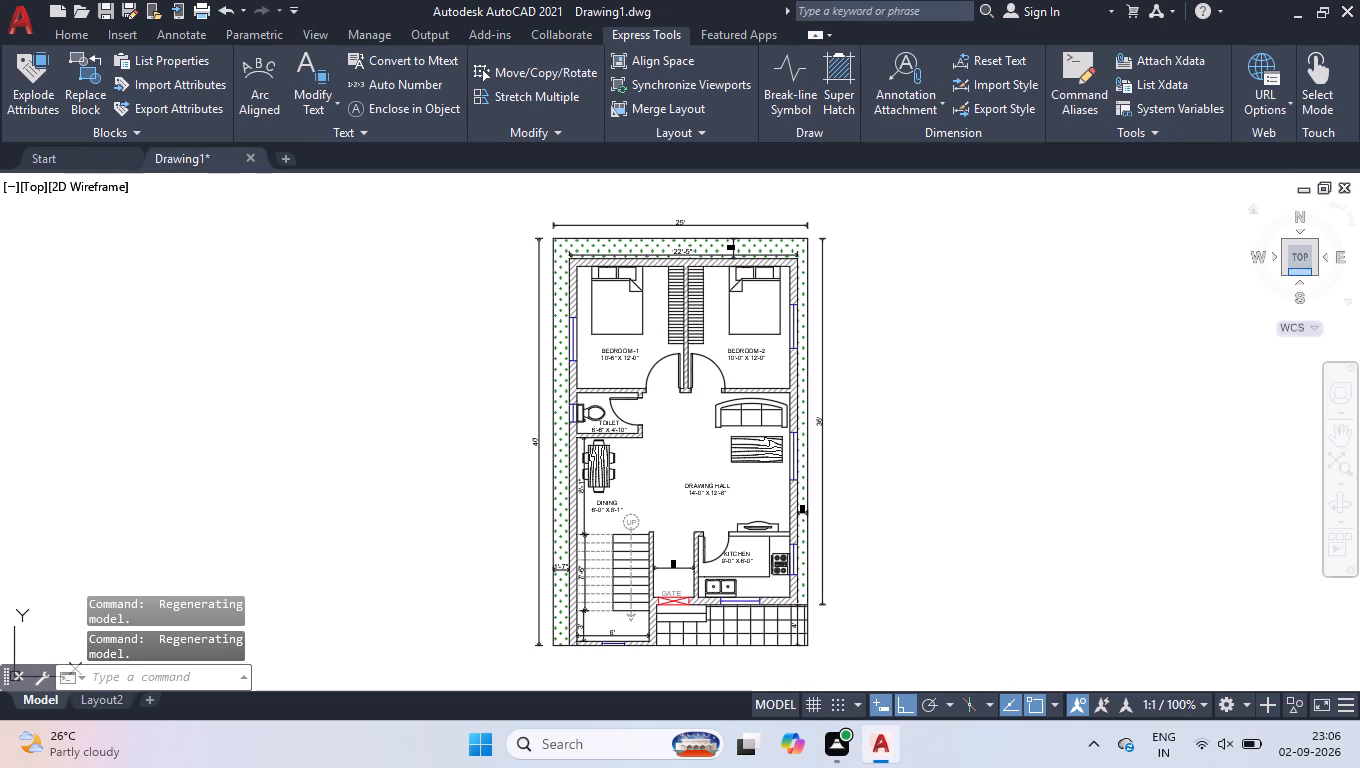
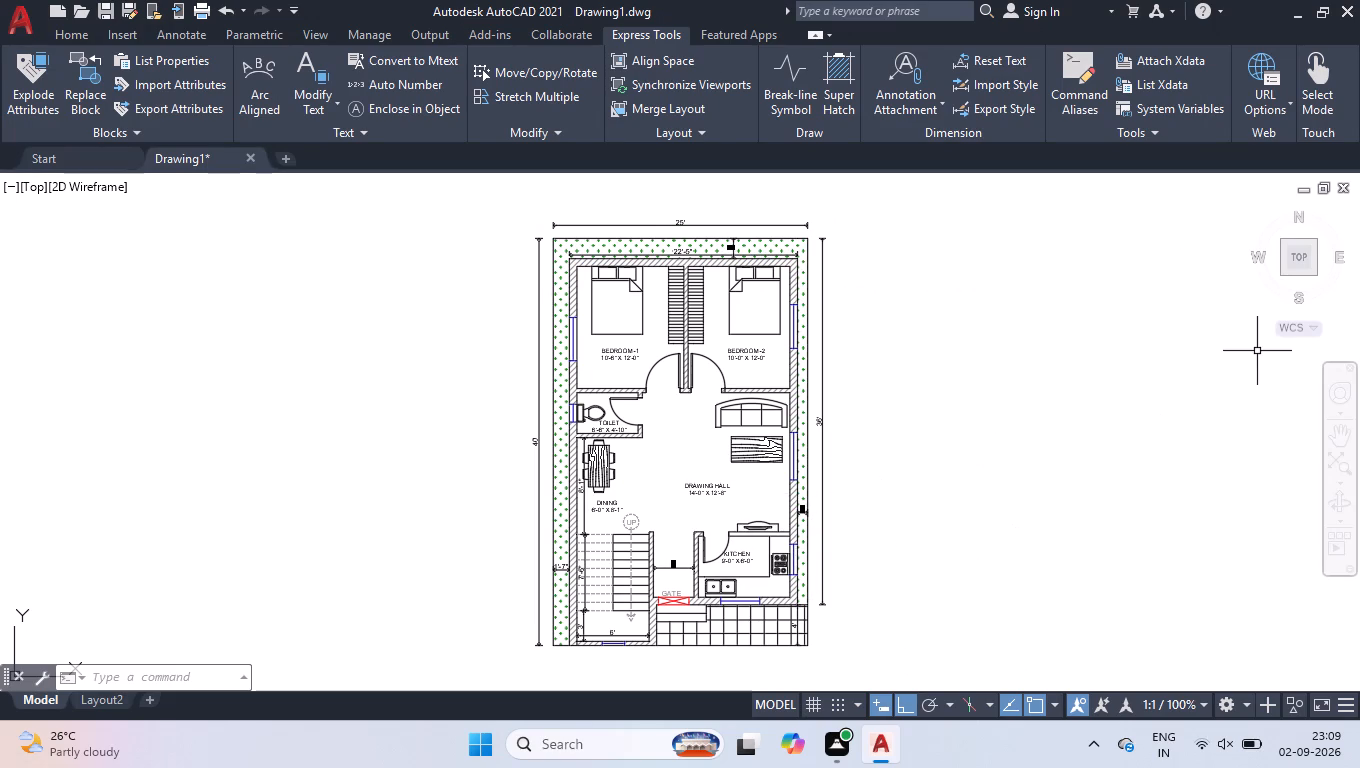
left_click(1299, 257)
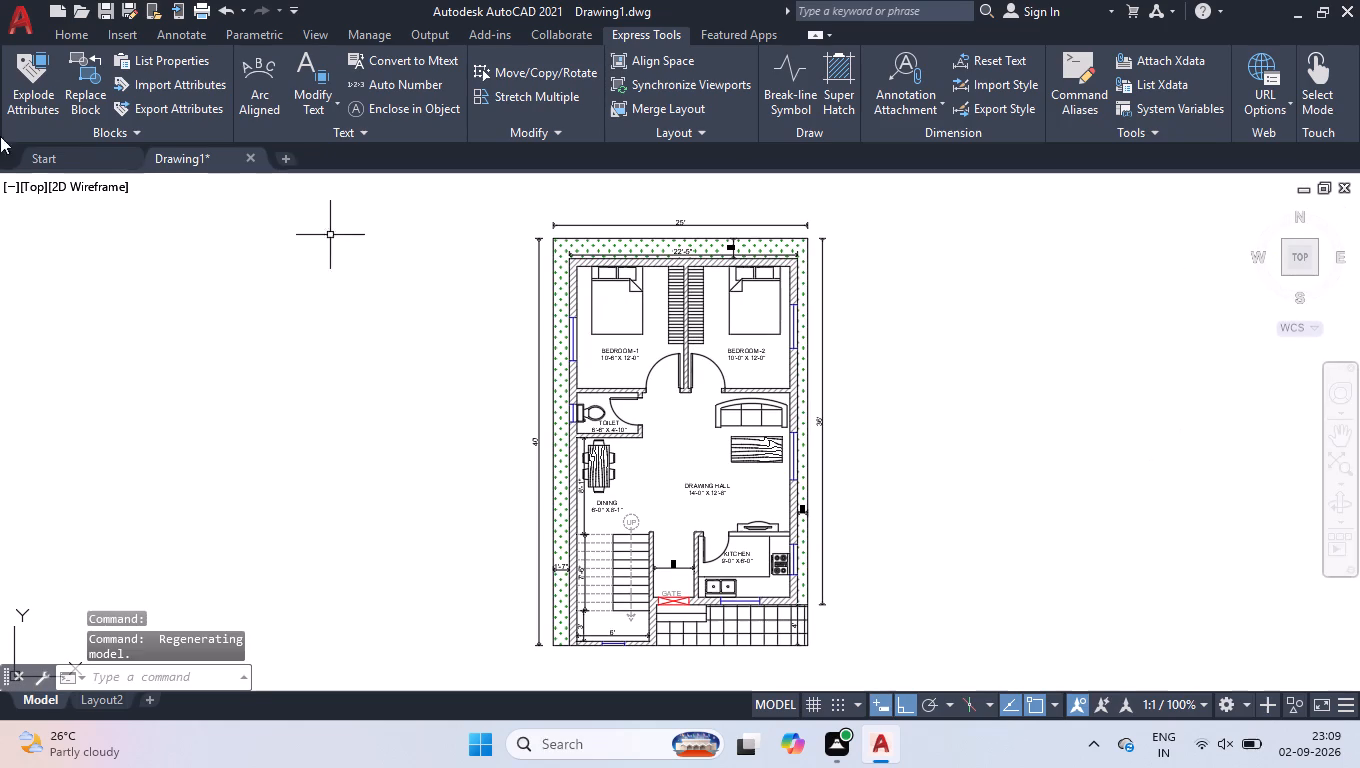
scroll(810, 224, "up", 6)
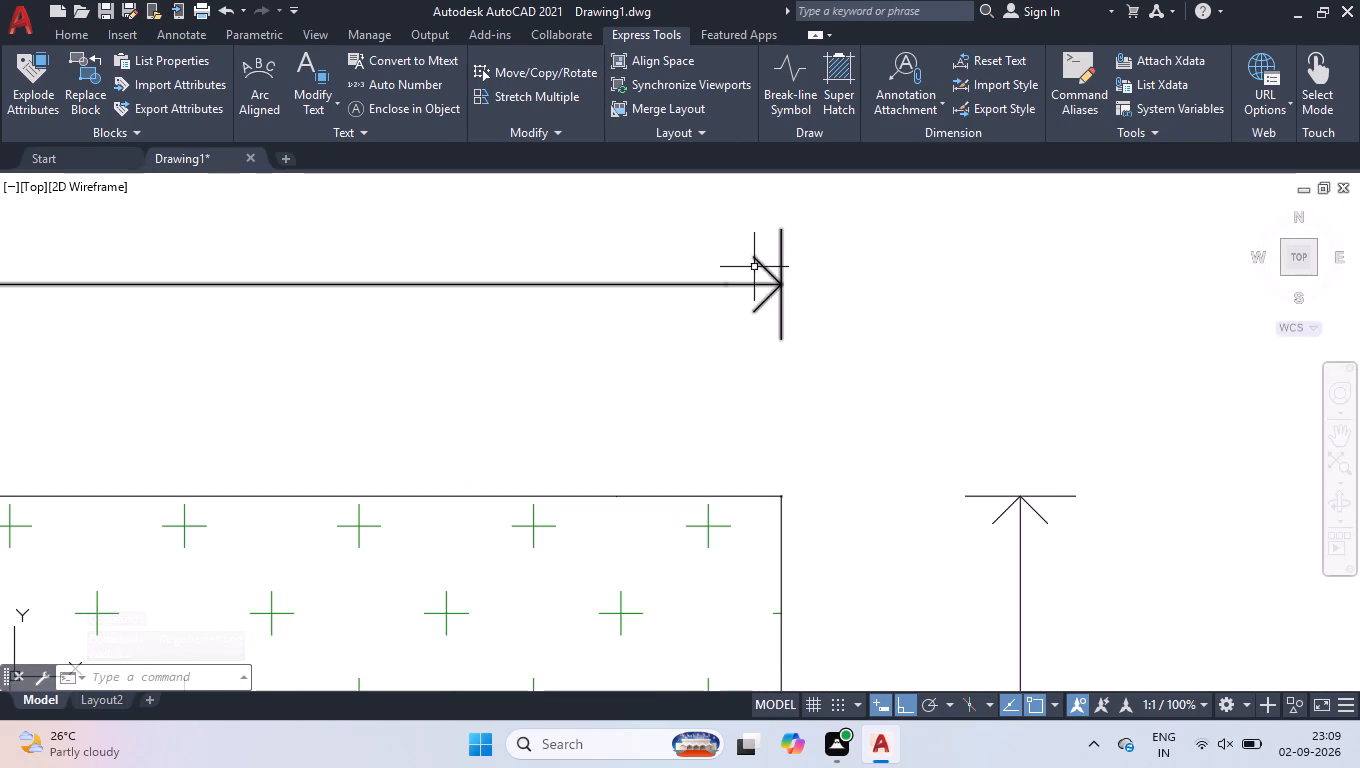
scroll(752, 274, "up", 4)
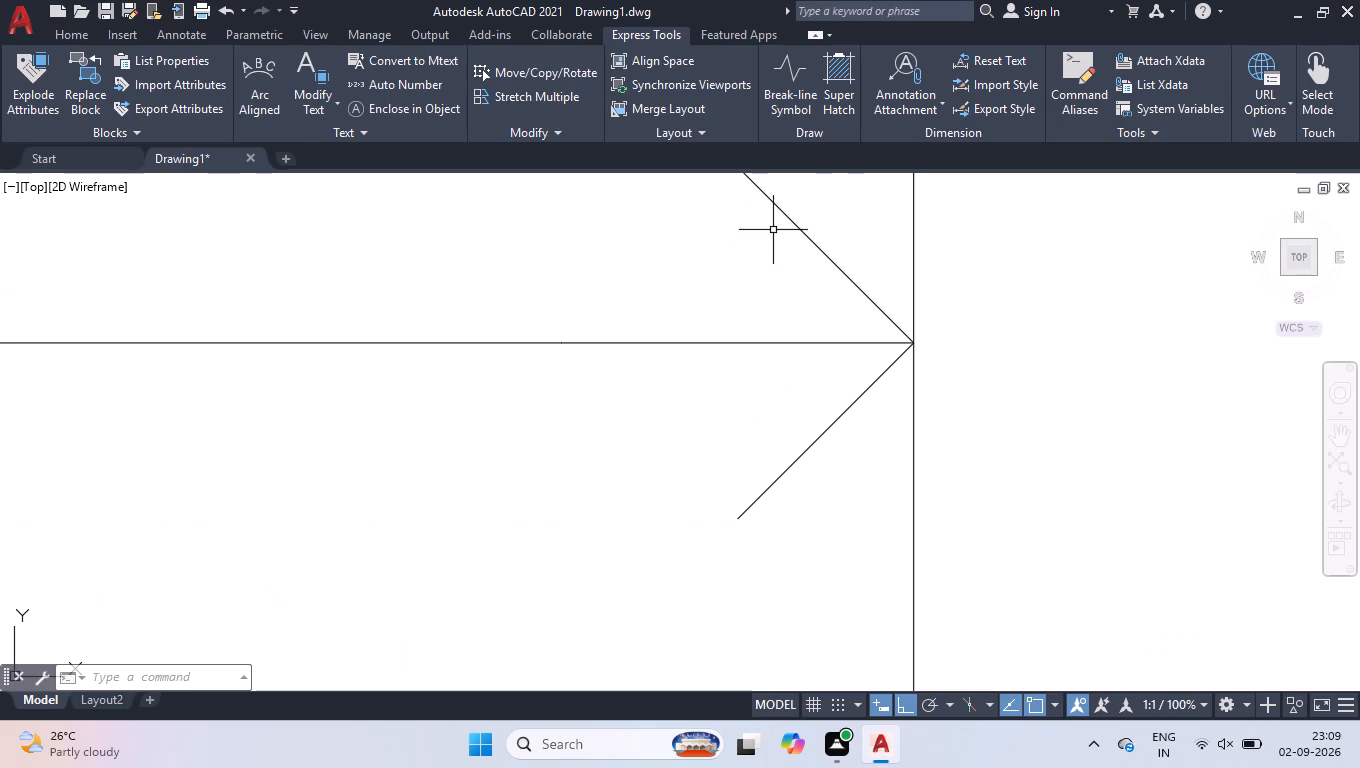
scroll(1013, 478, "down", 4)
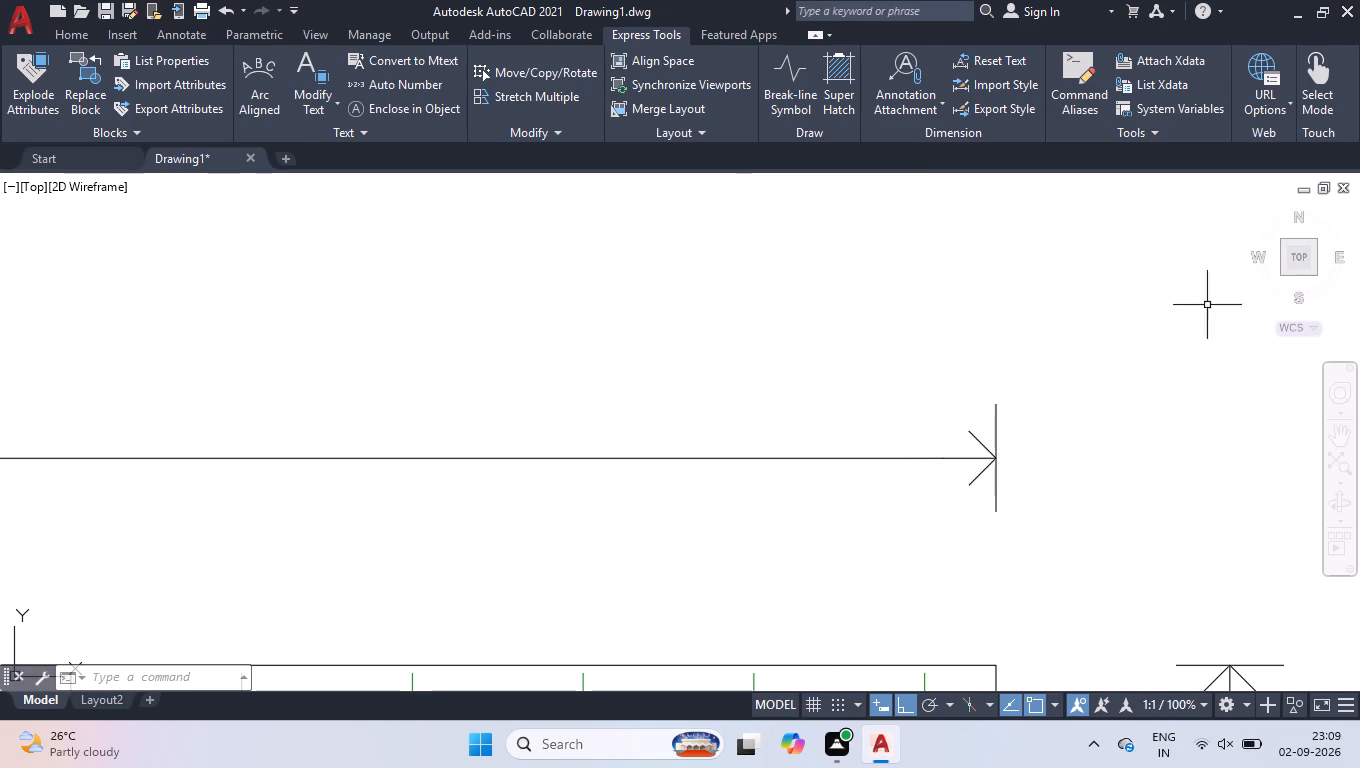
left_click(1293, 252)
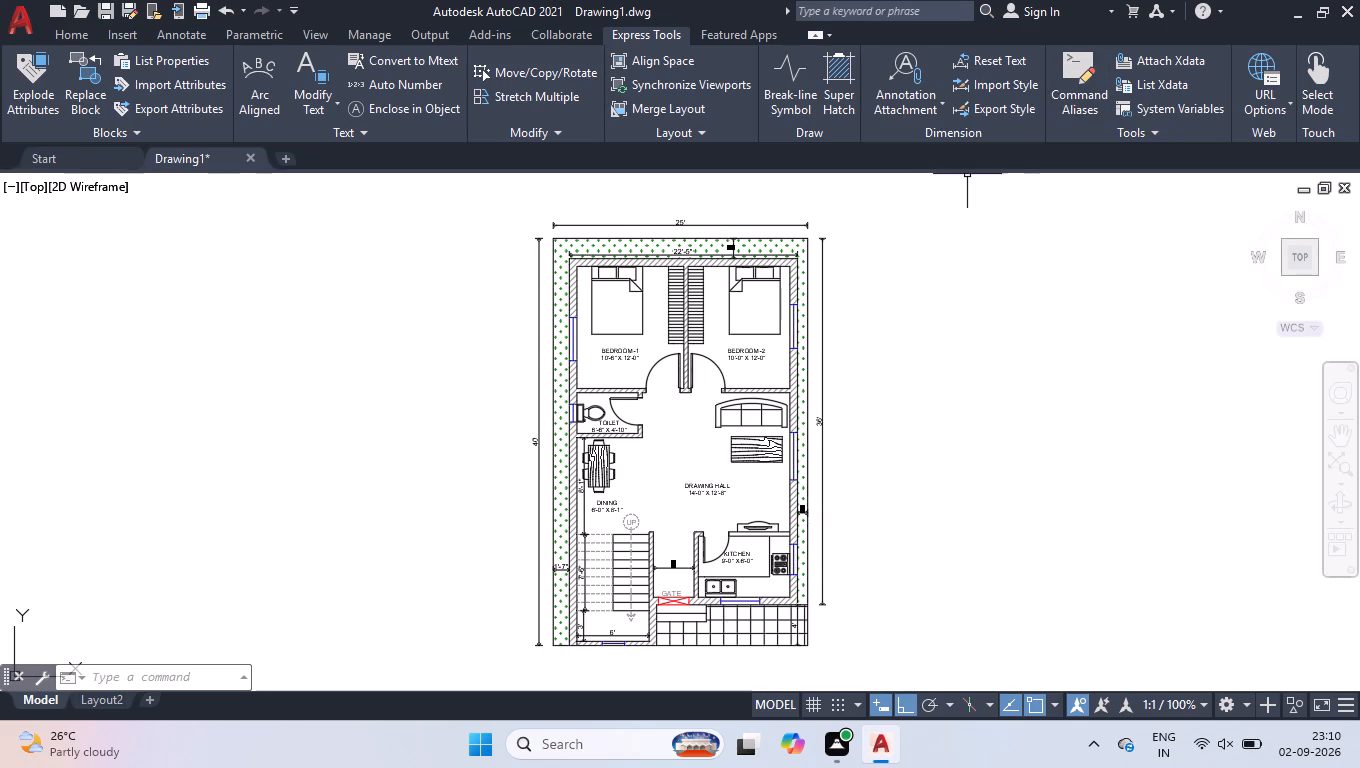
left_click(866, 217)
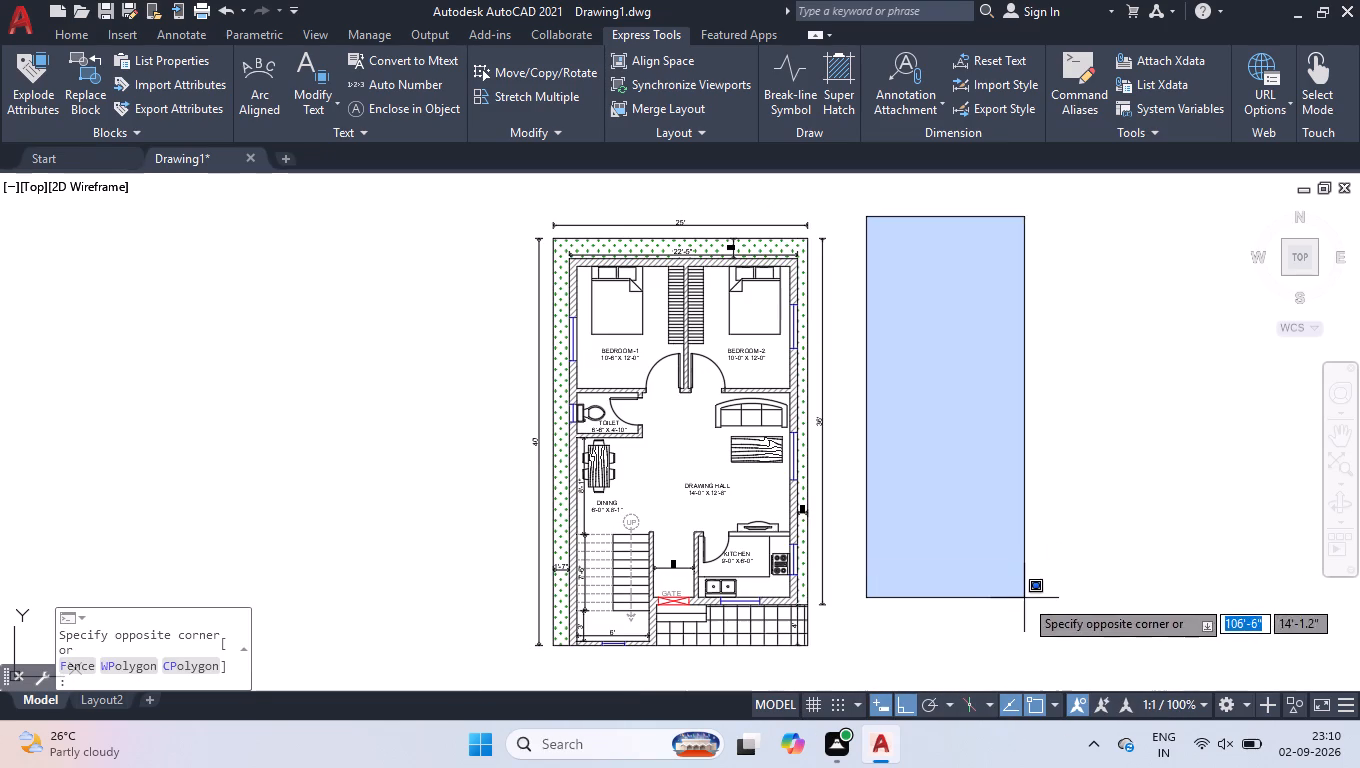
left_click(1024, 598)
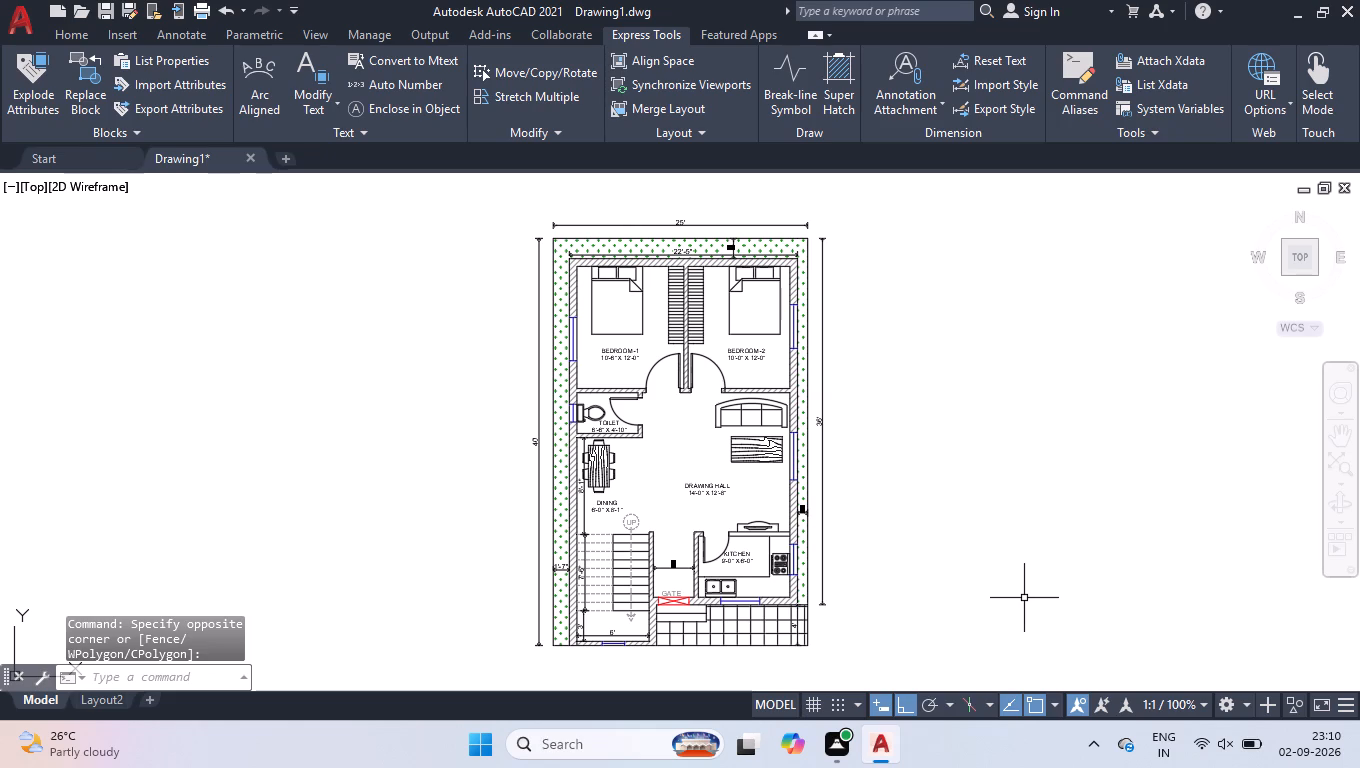
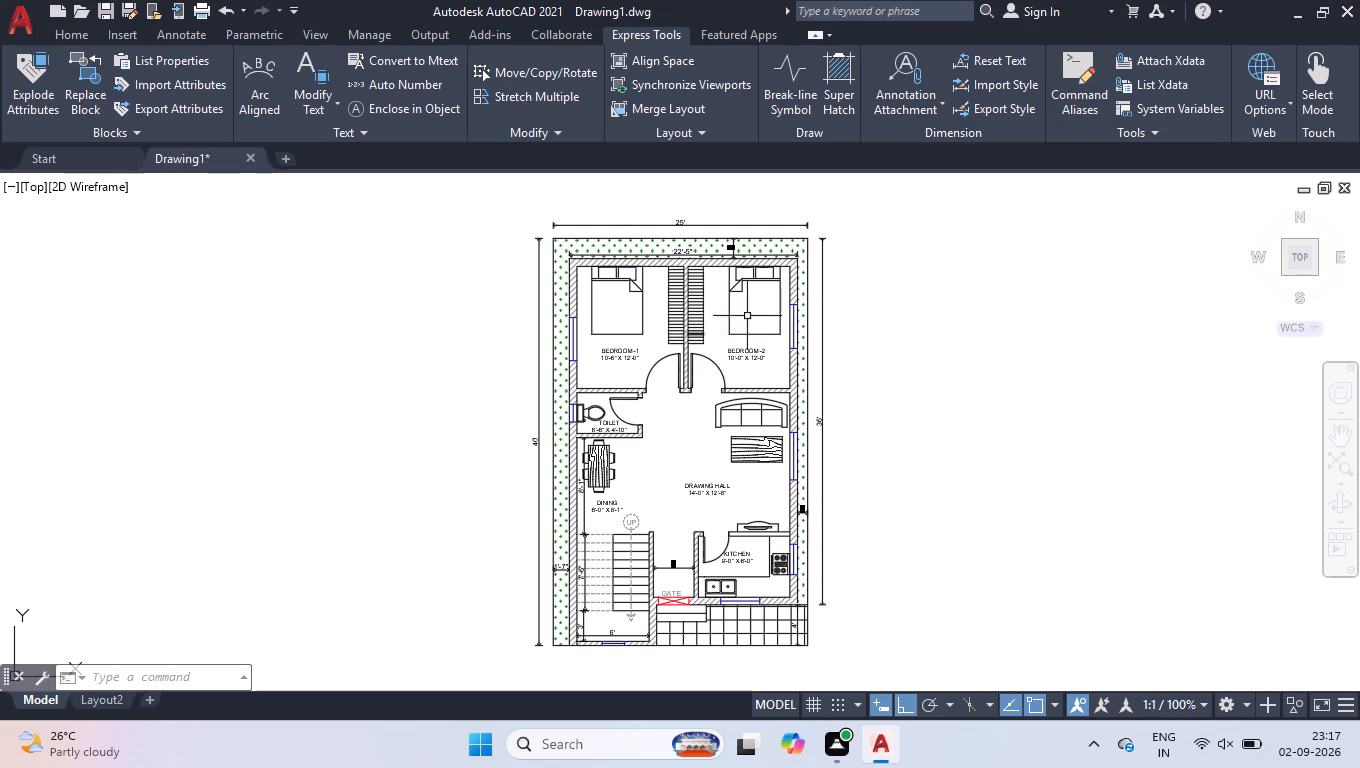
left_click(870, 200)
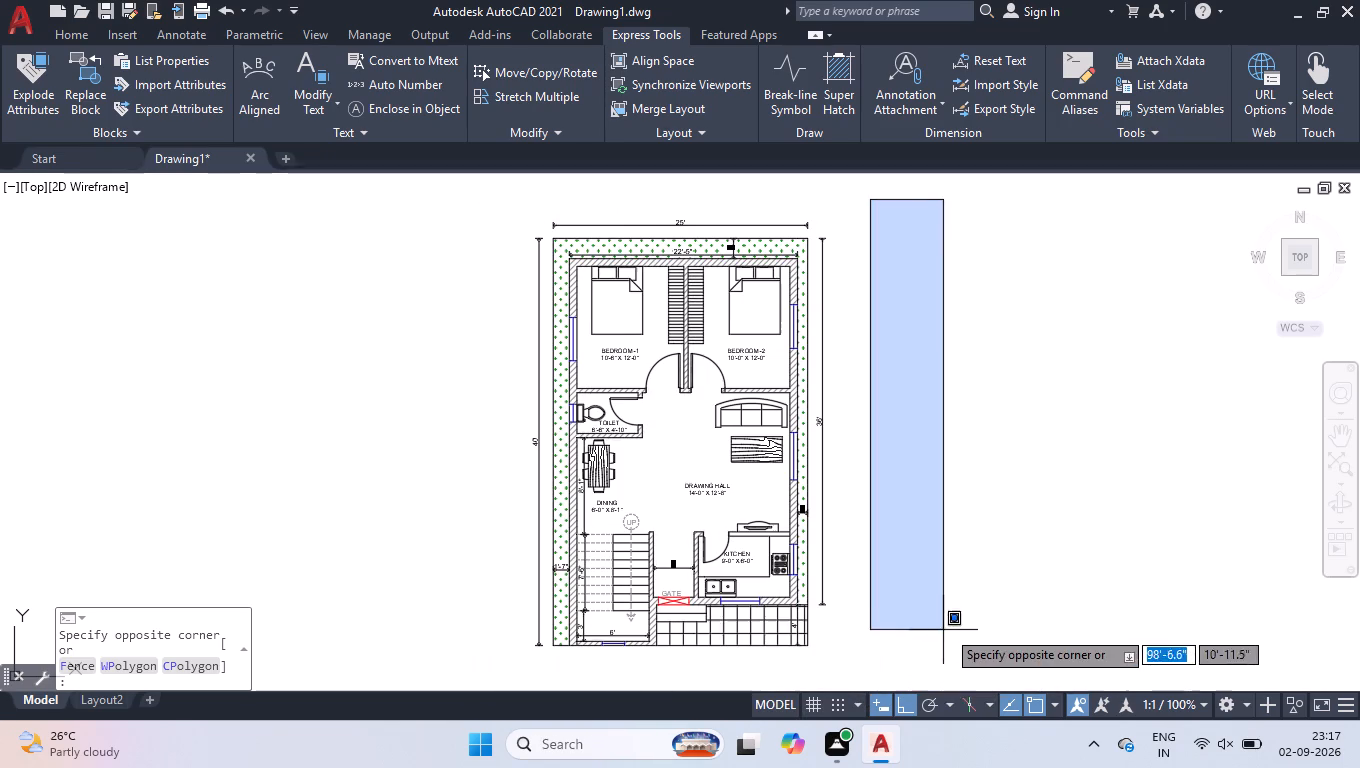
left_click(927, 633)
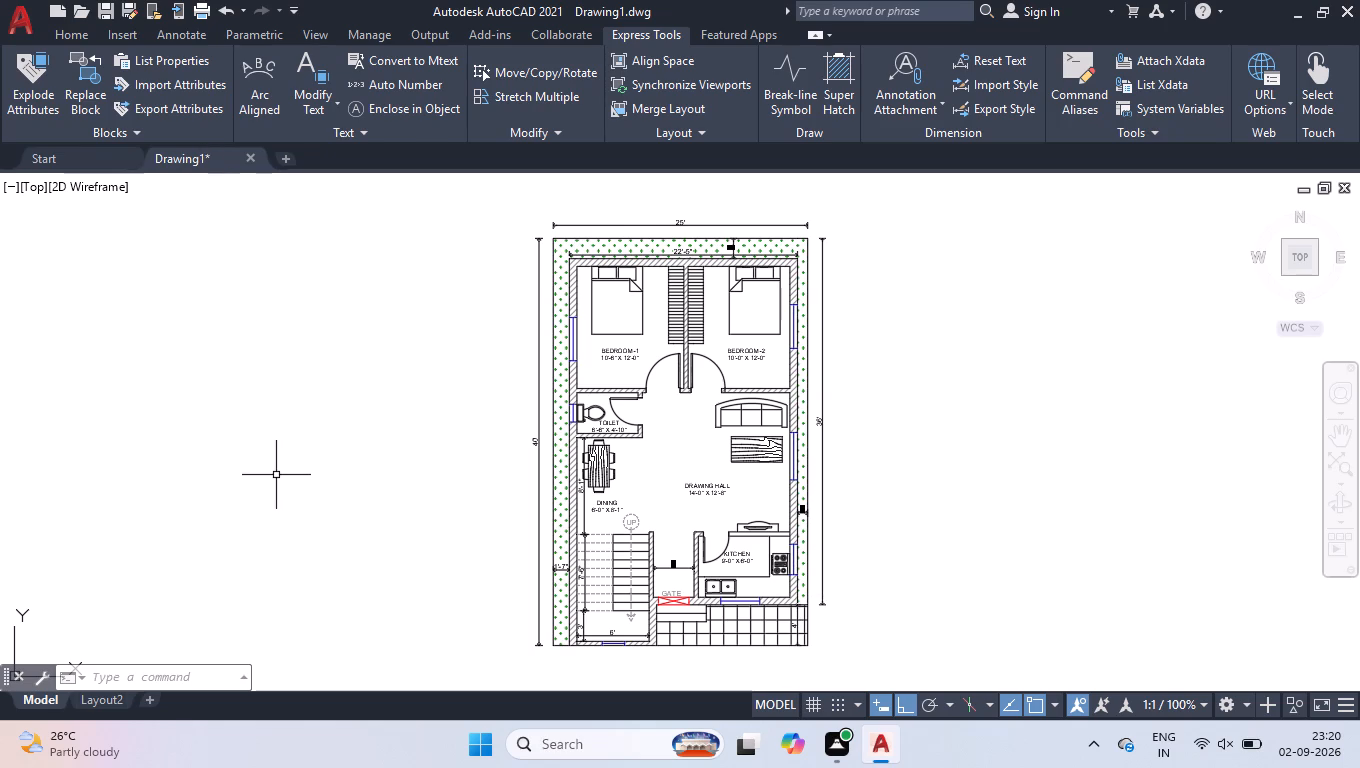
Quit the program, saving the floor plan drawing as WEST FACE-2 in the Documents folder.
key("ctrl+q")
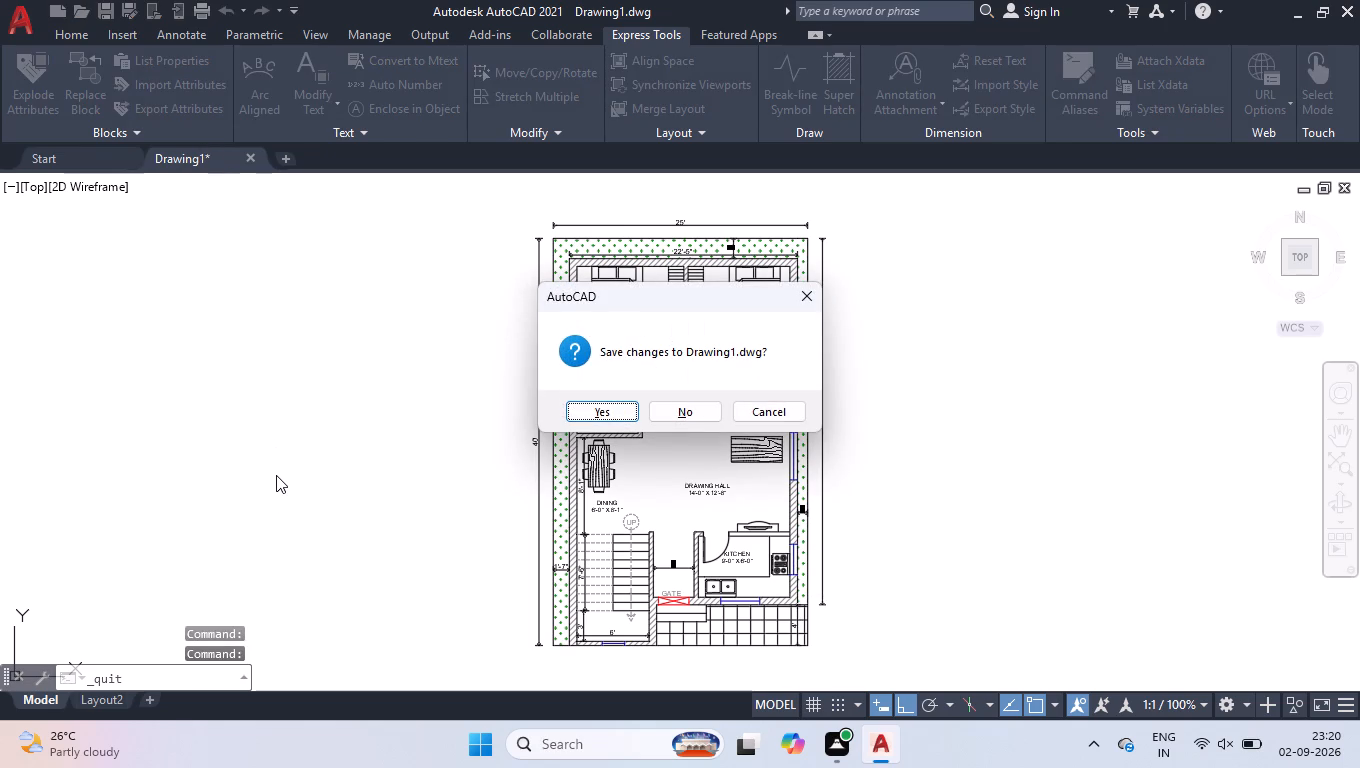
key("Return")
type("WEST FACE")
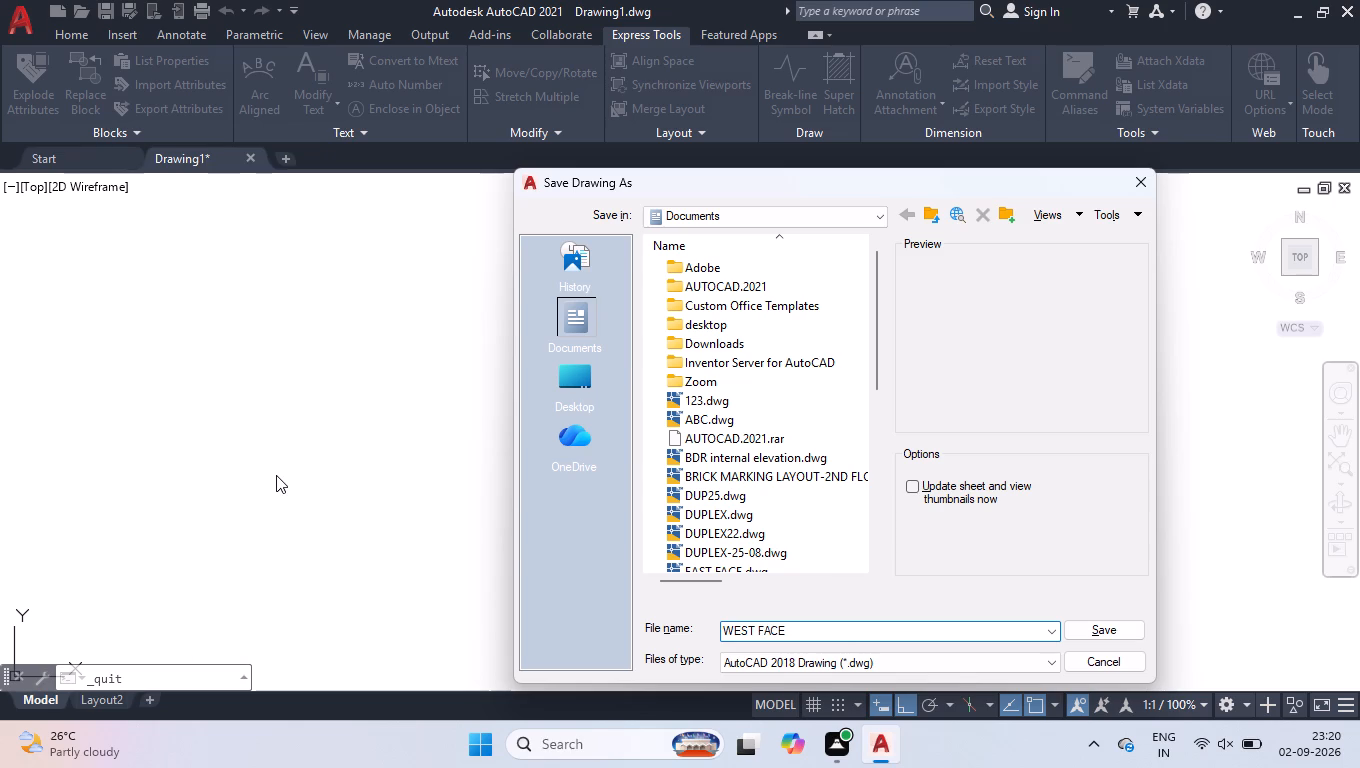
type("-2")
key("Return")
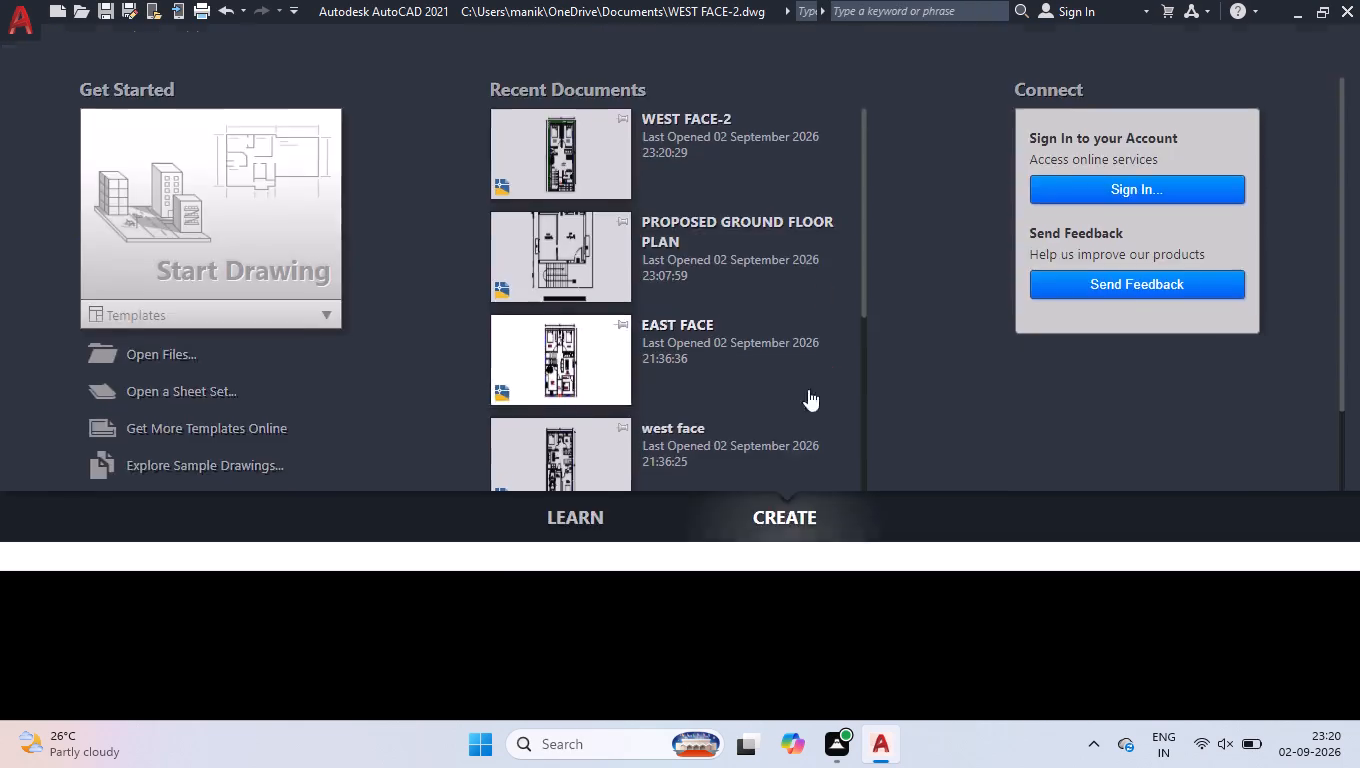
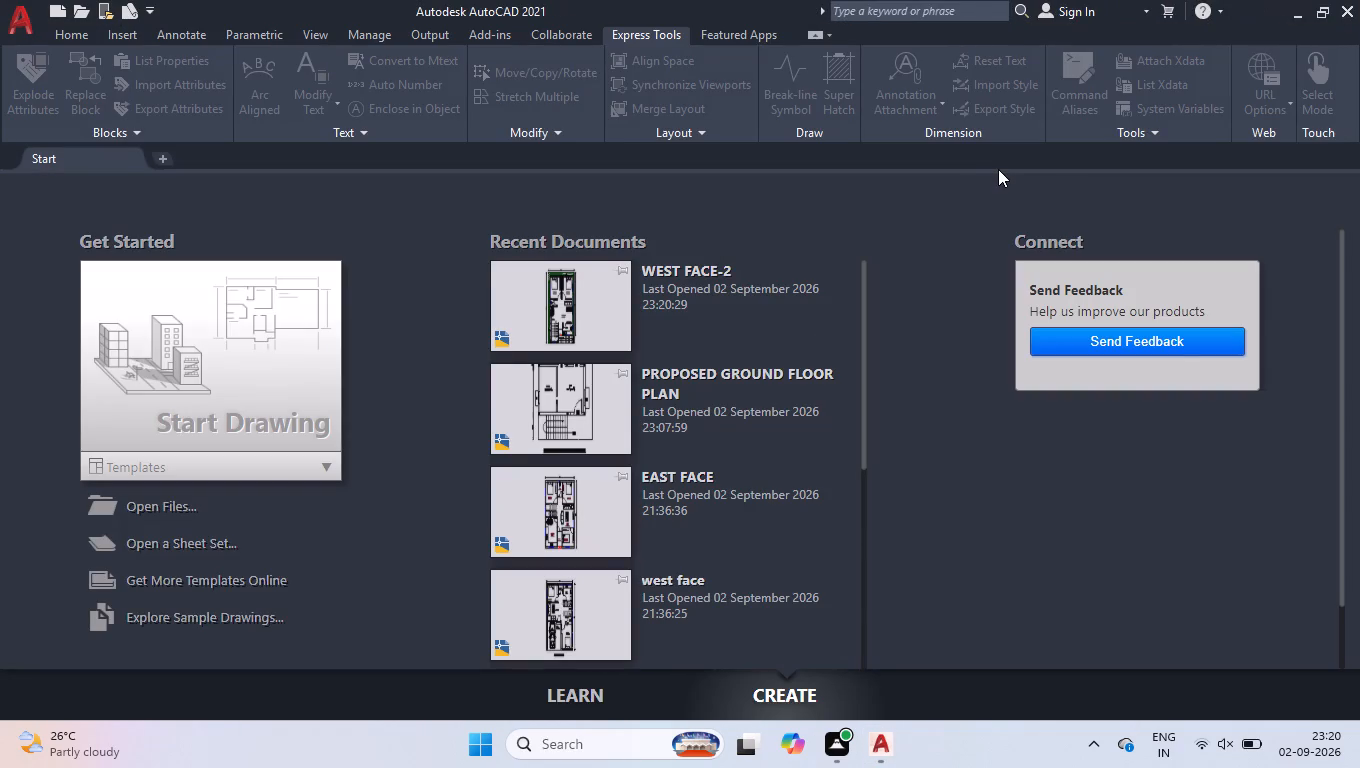
Reopen the WEST FACE-2 drawing from the recent documents.
left_click(587, 293)
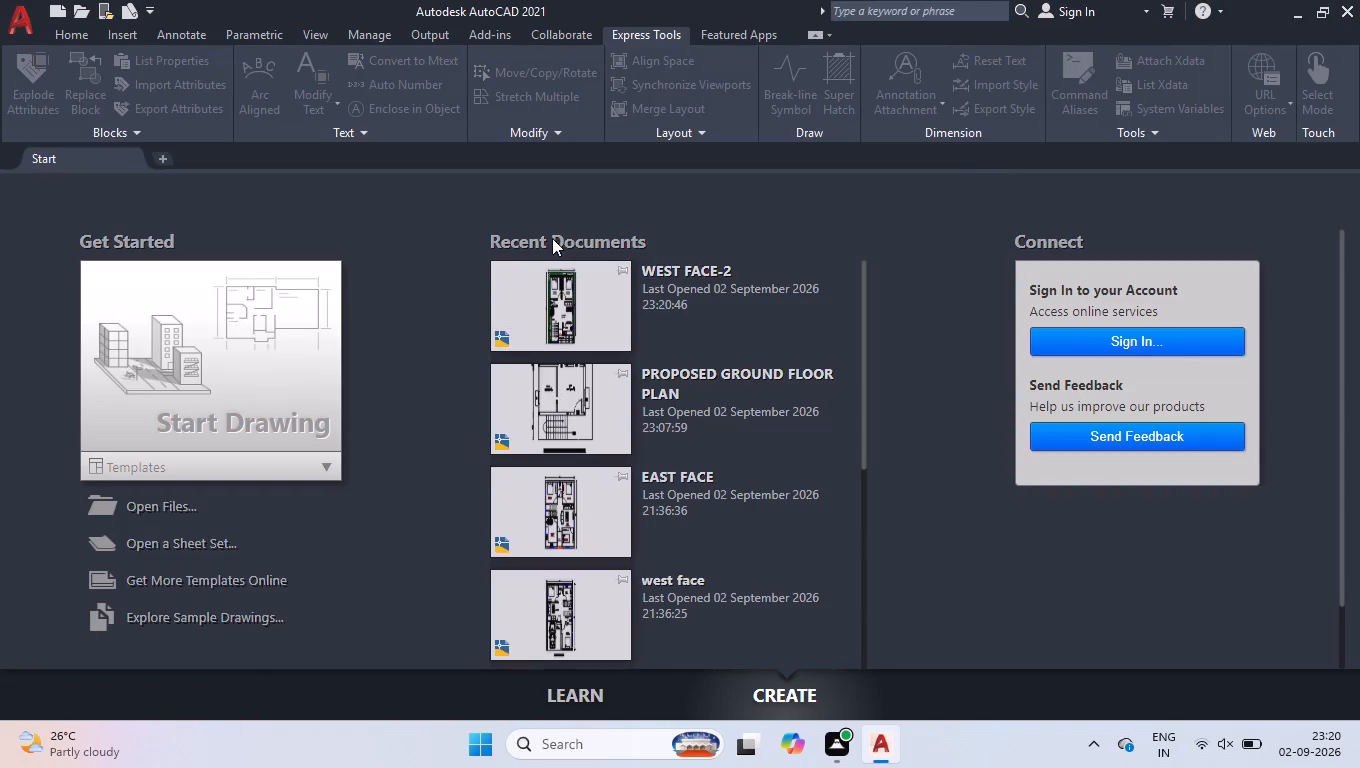
left_click(565, 300)
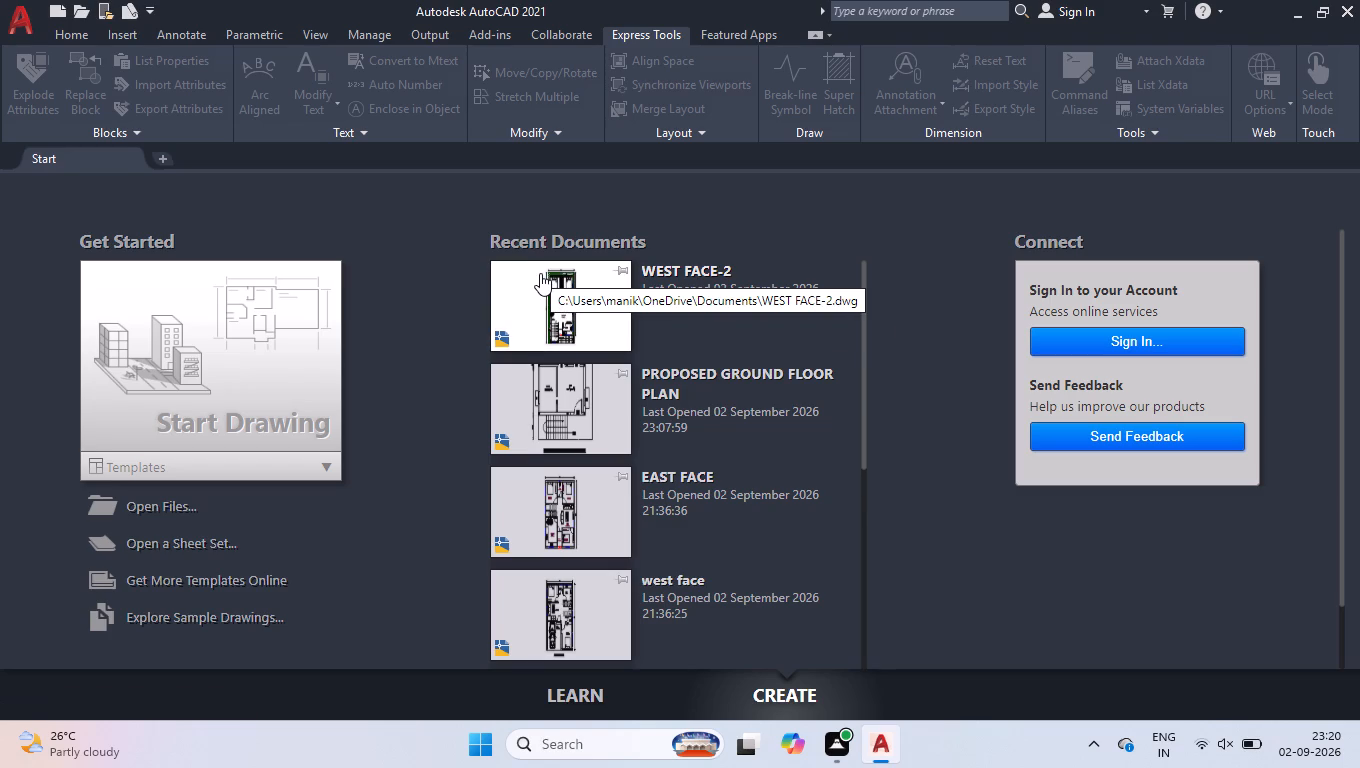
left_click(677, 309)
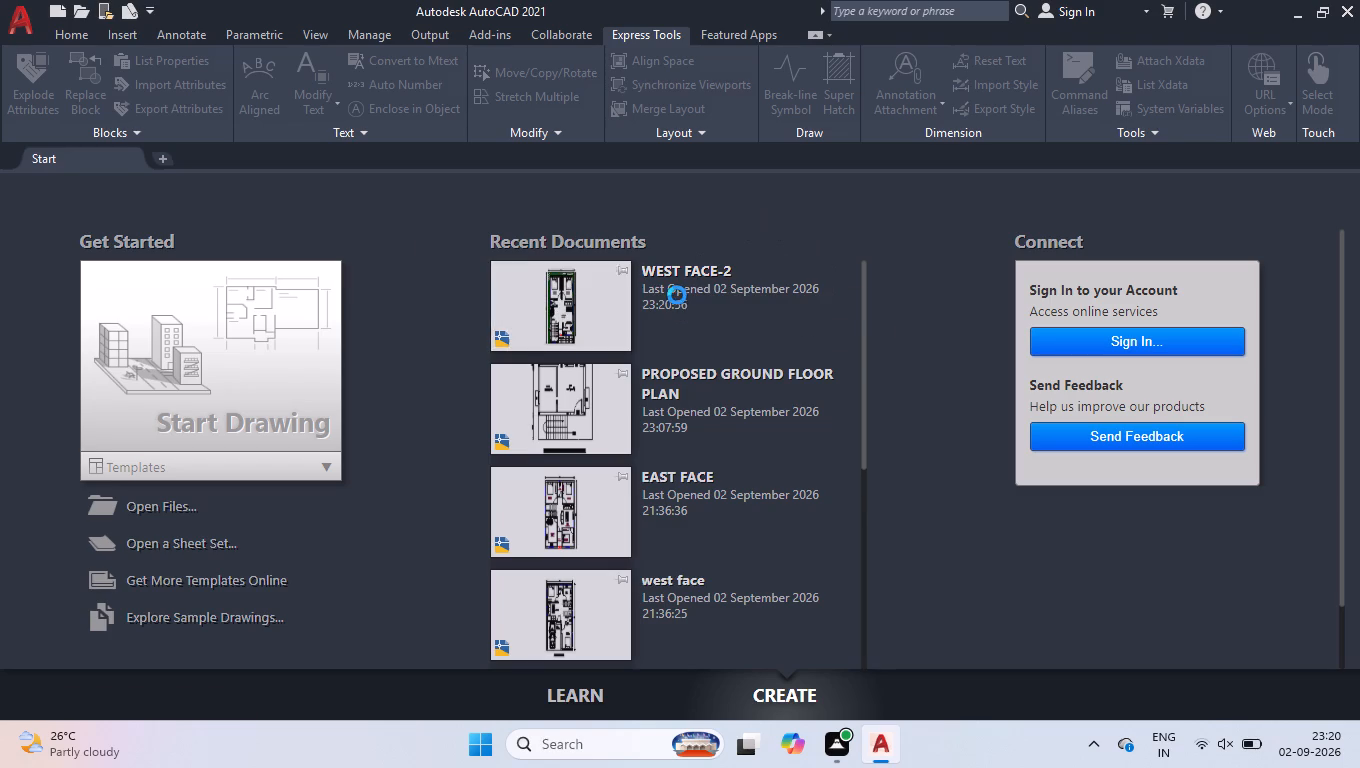
left_click_drag(595, 326, 604, 331)
left_click(609, 317)
left_click_drag(609, 320, 613, 332)
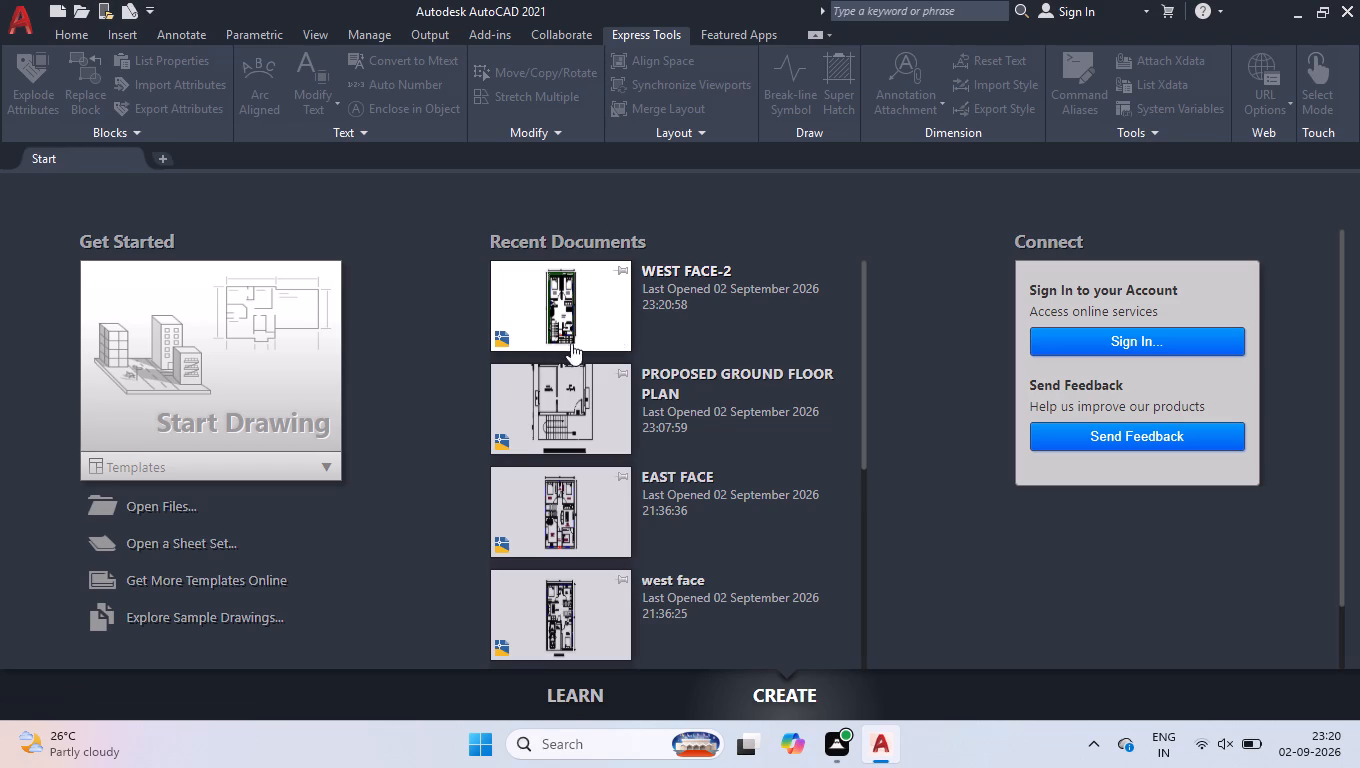
double_click(551, 328)
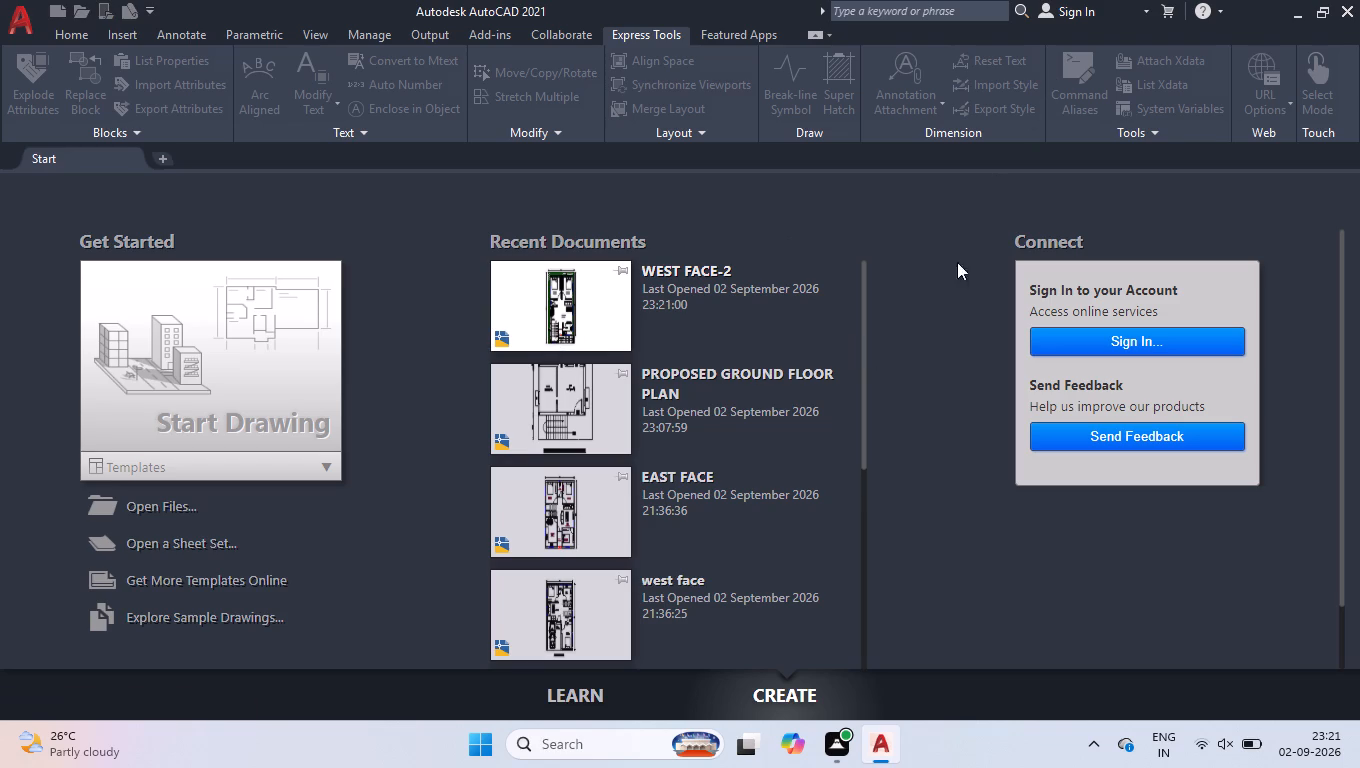
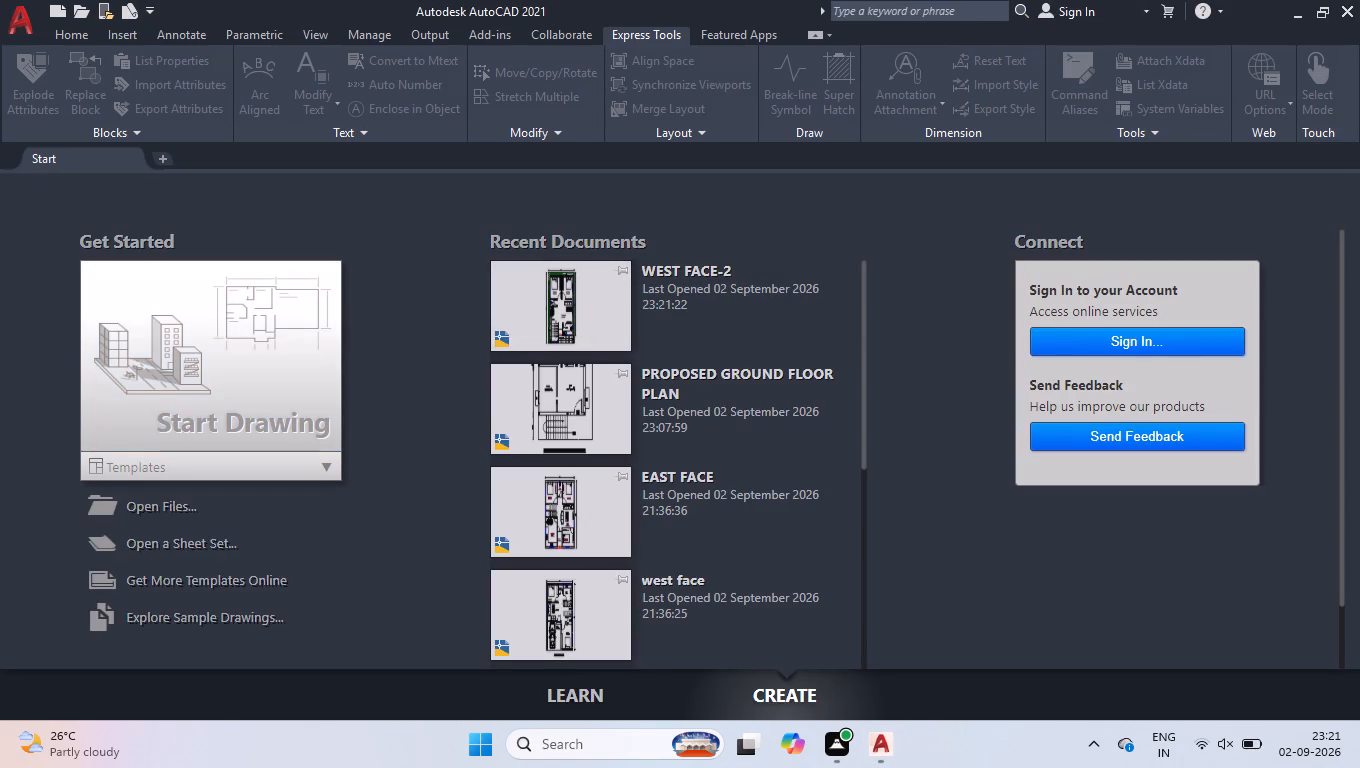
Open the WEST FACE-2 drawing again from the recent documents.
left_click(546, 301)
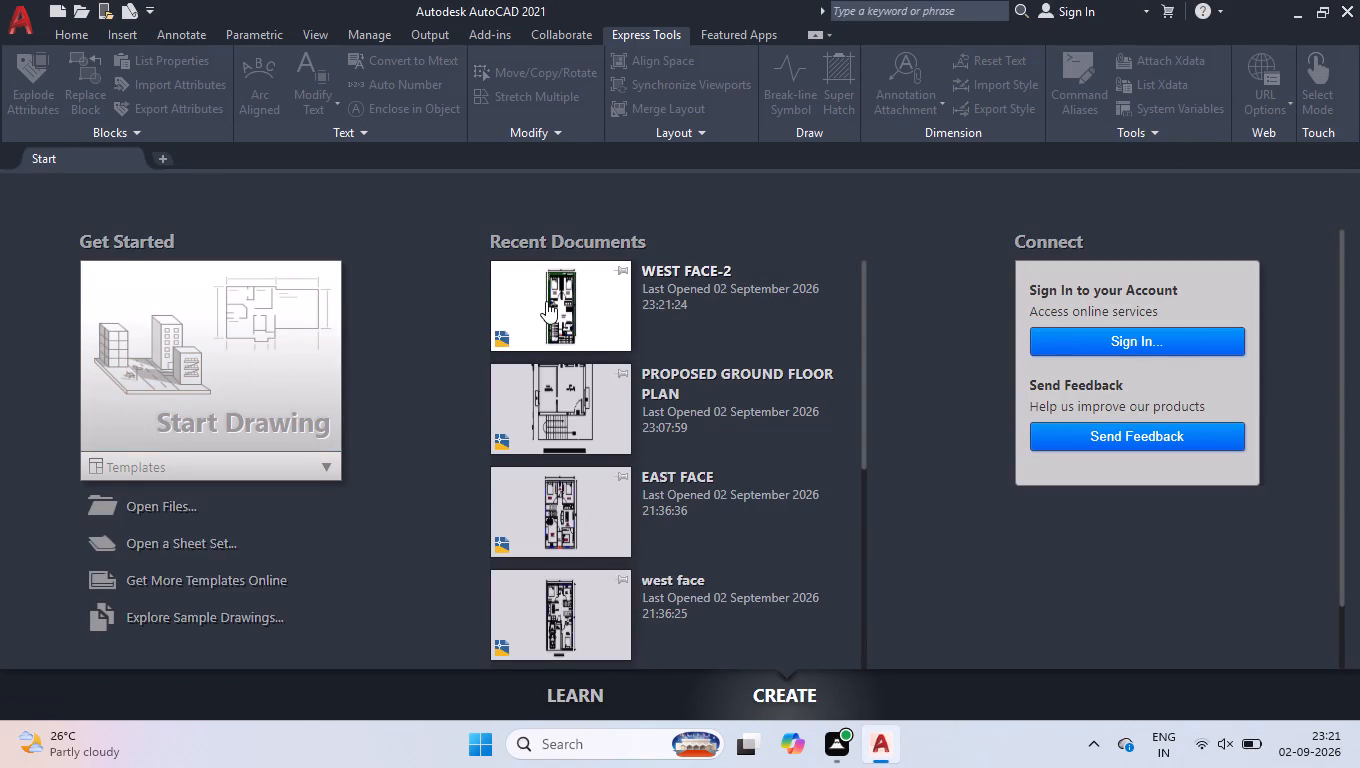
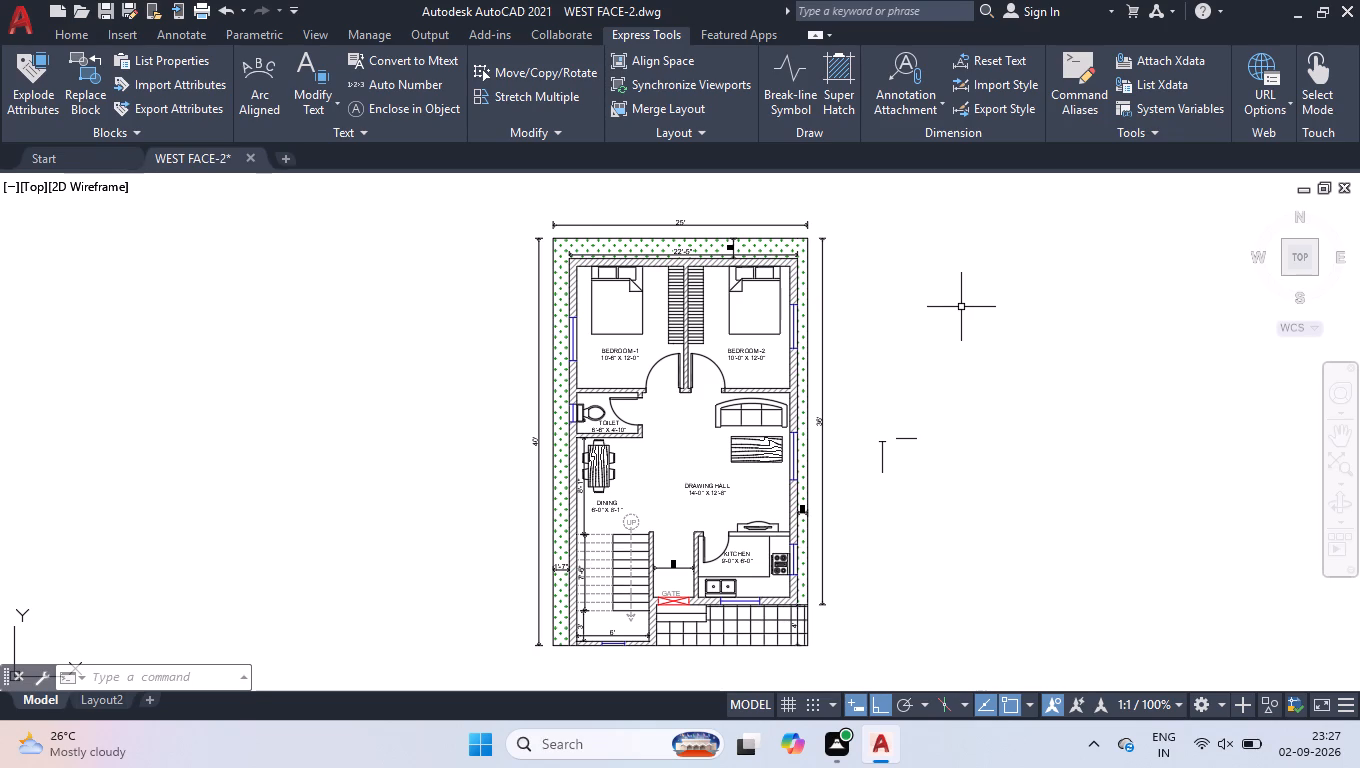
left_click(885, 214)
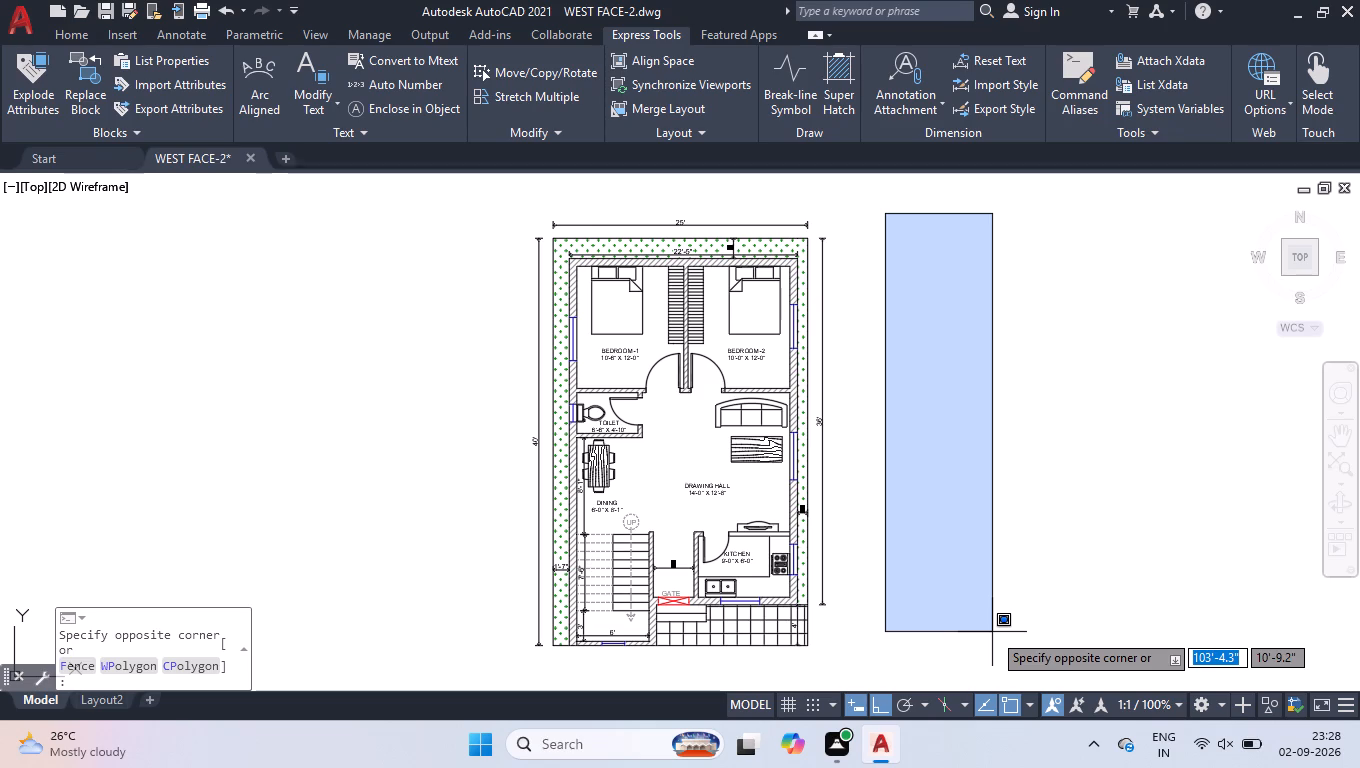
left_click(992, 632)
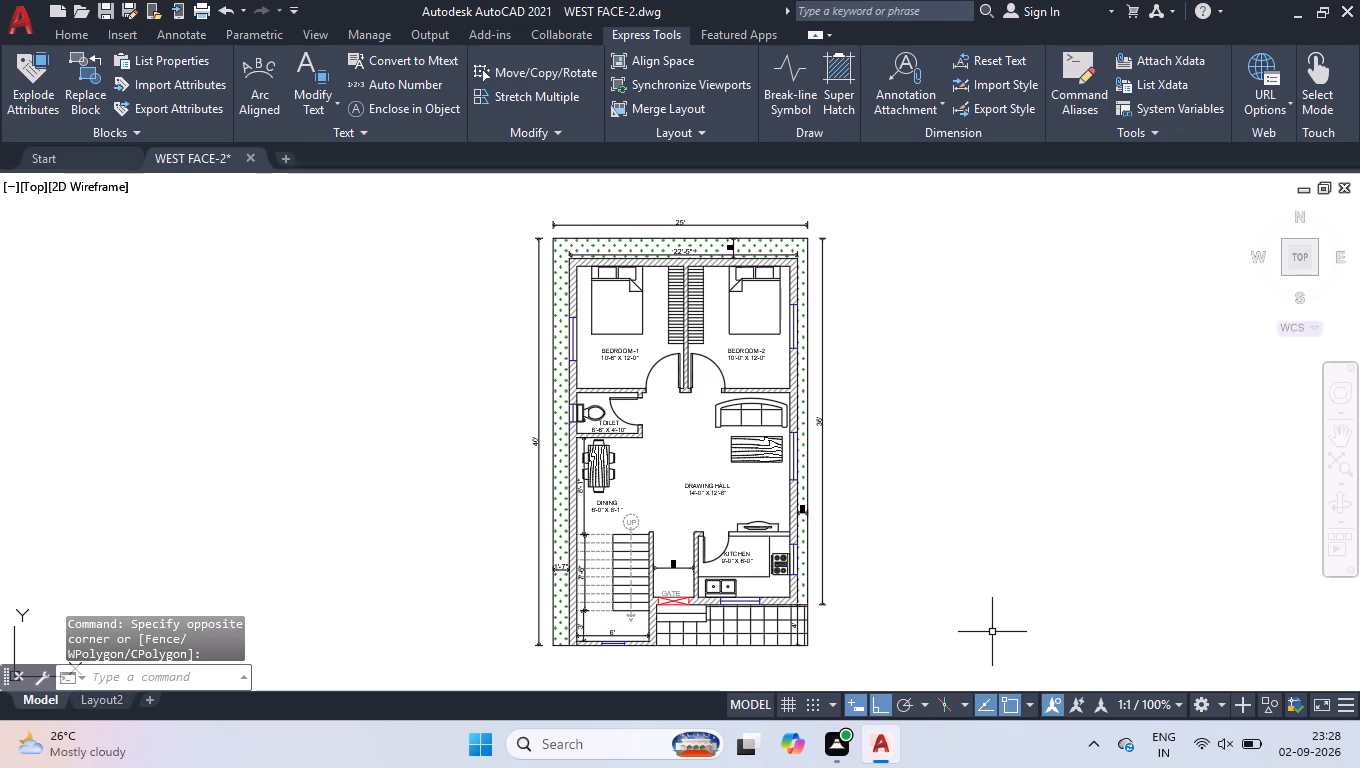
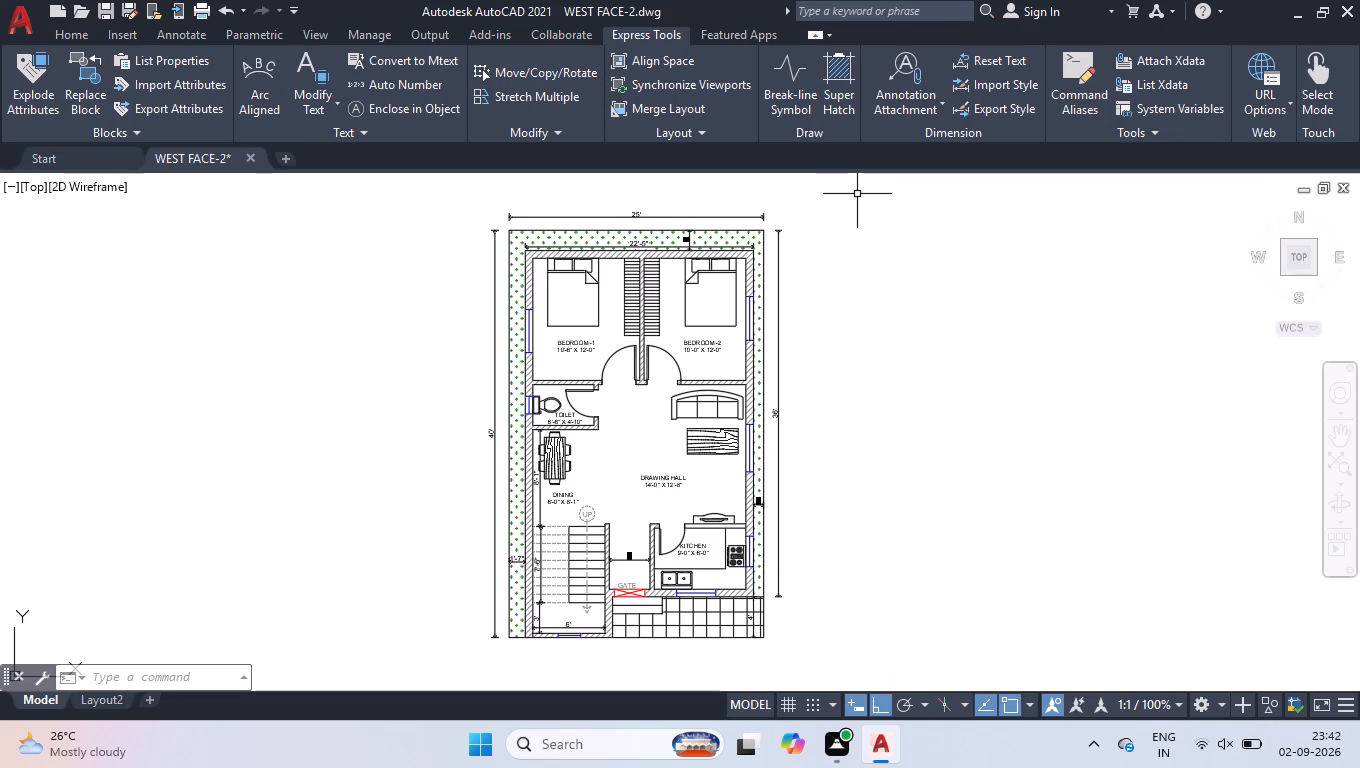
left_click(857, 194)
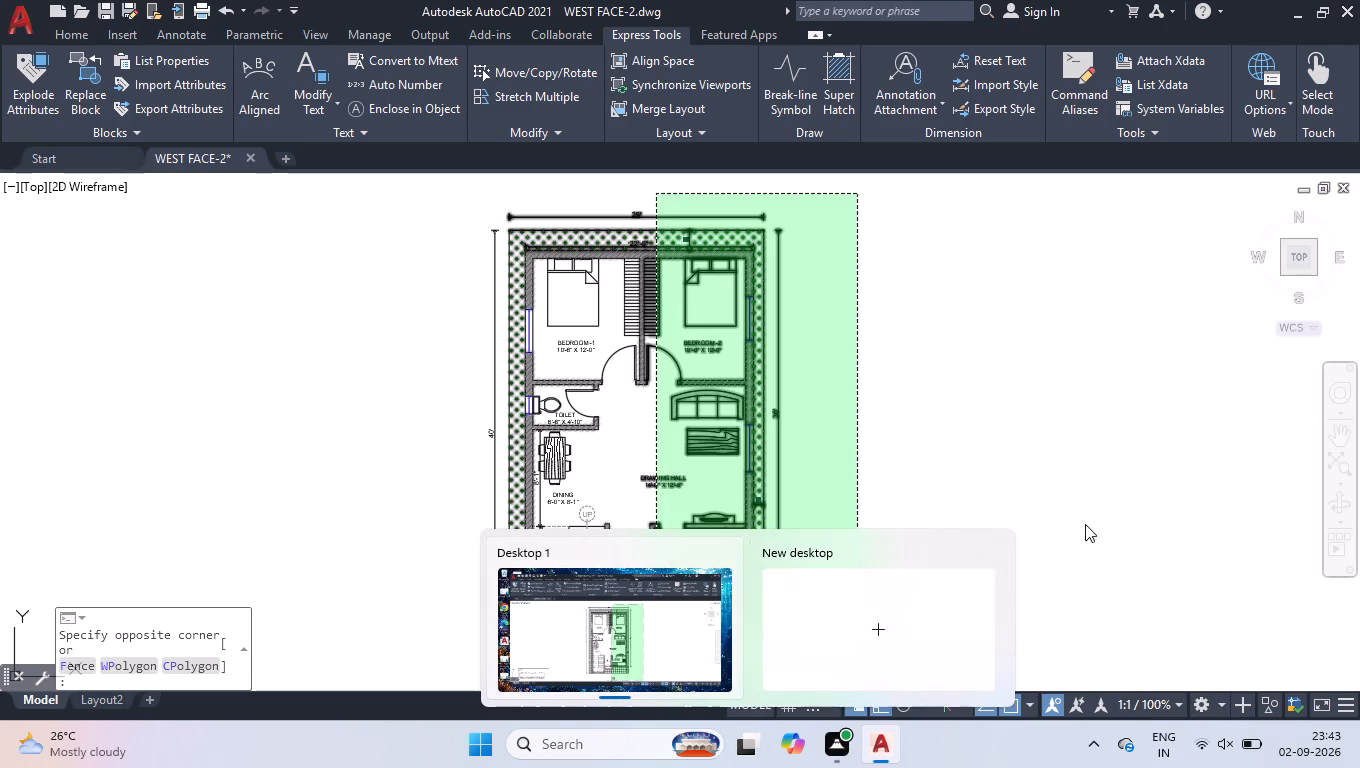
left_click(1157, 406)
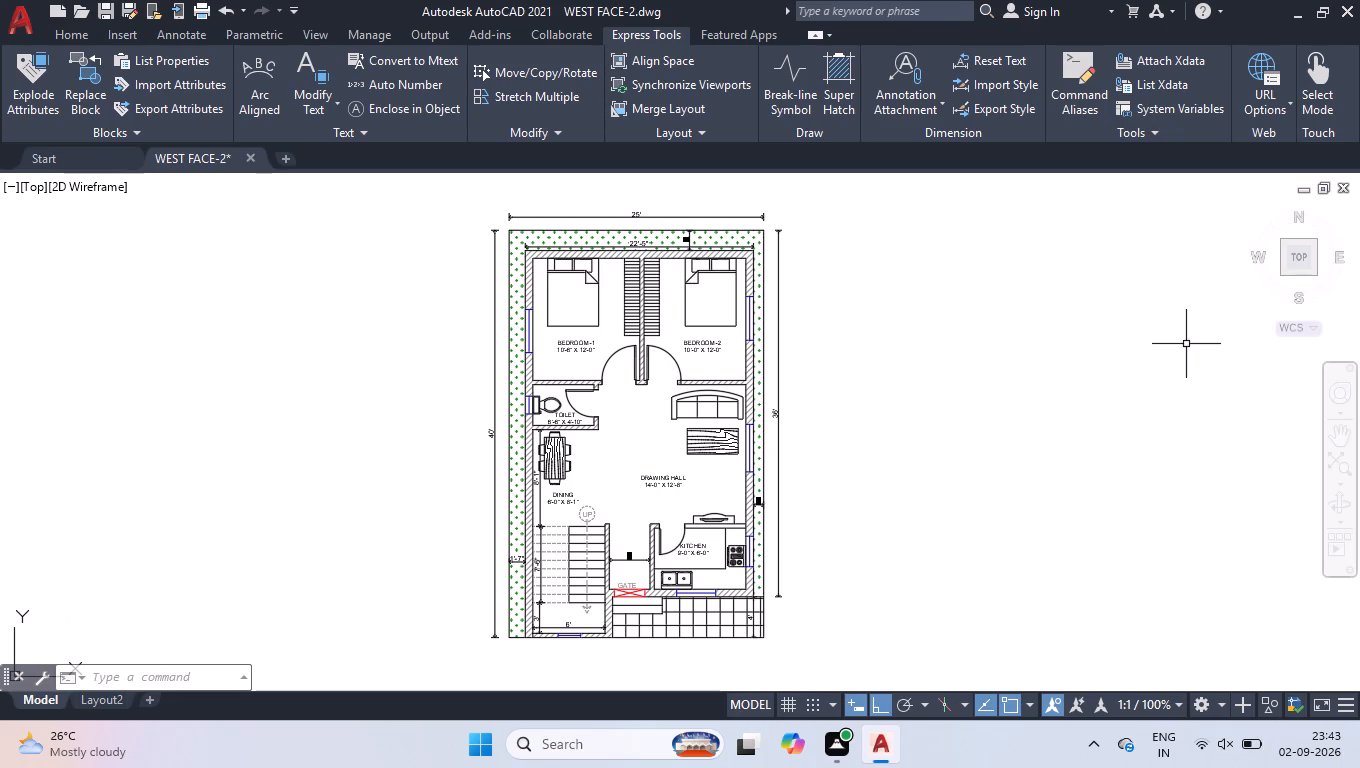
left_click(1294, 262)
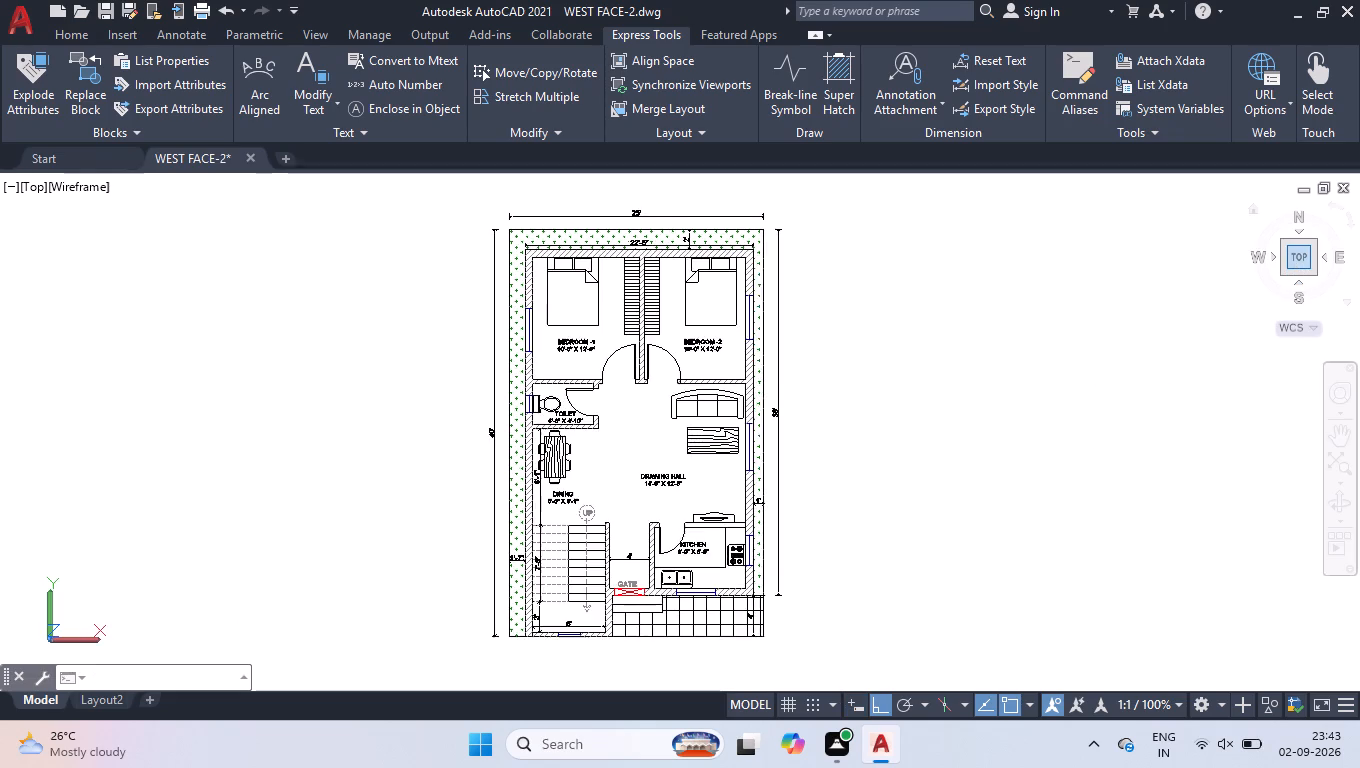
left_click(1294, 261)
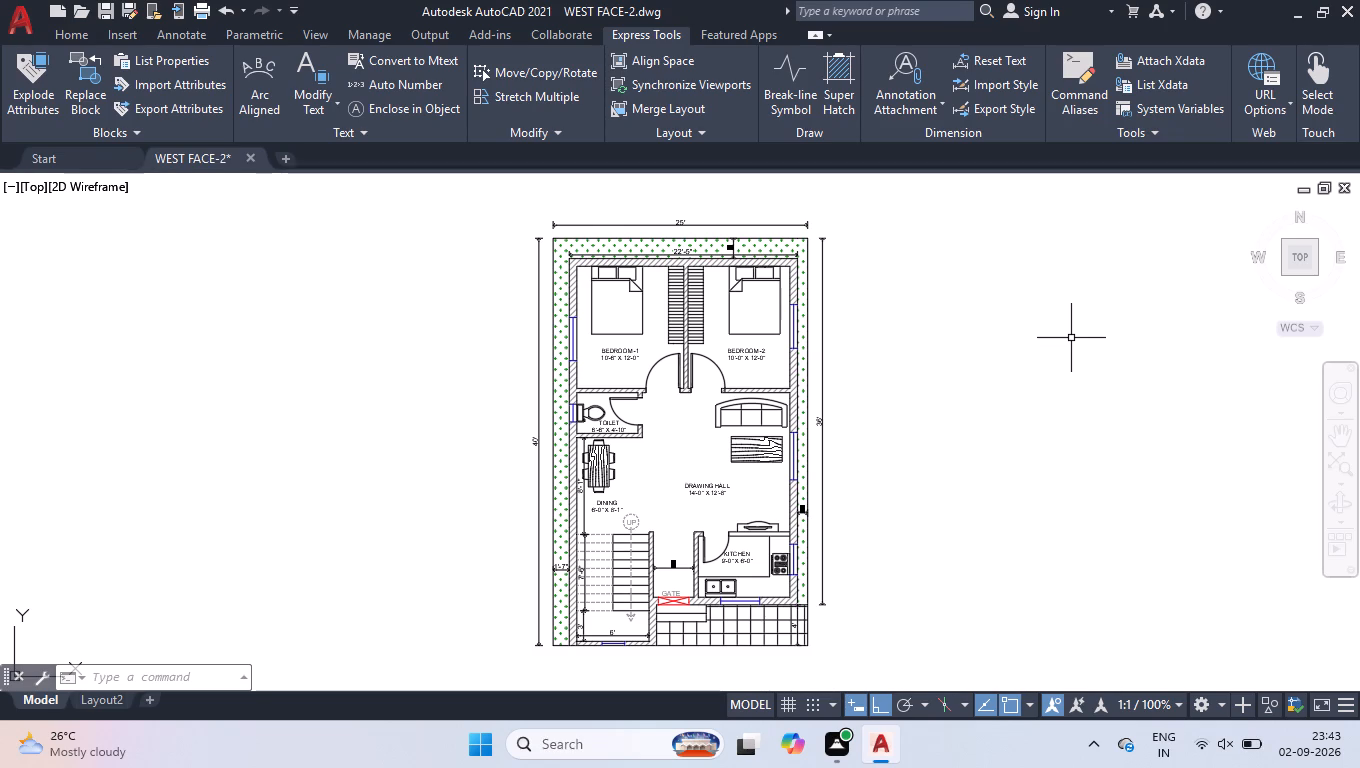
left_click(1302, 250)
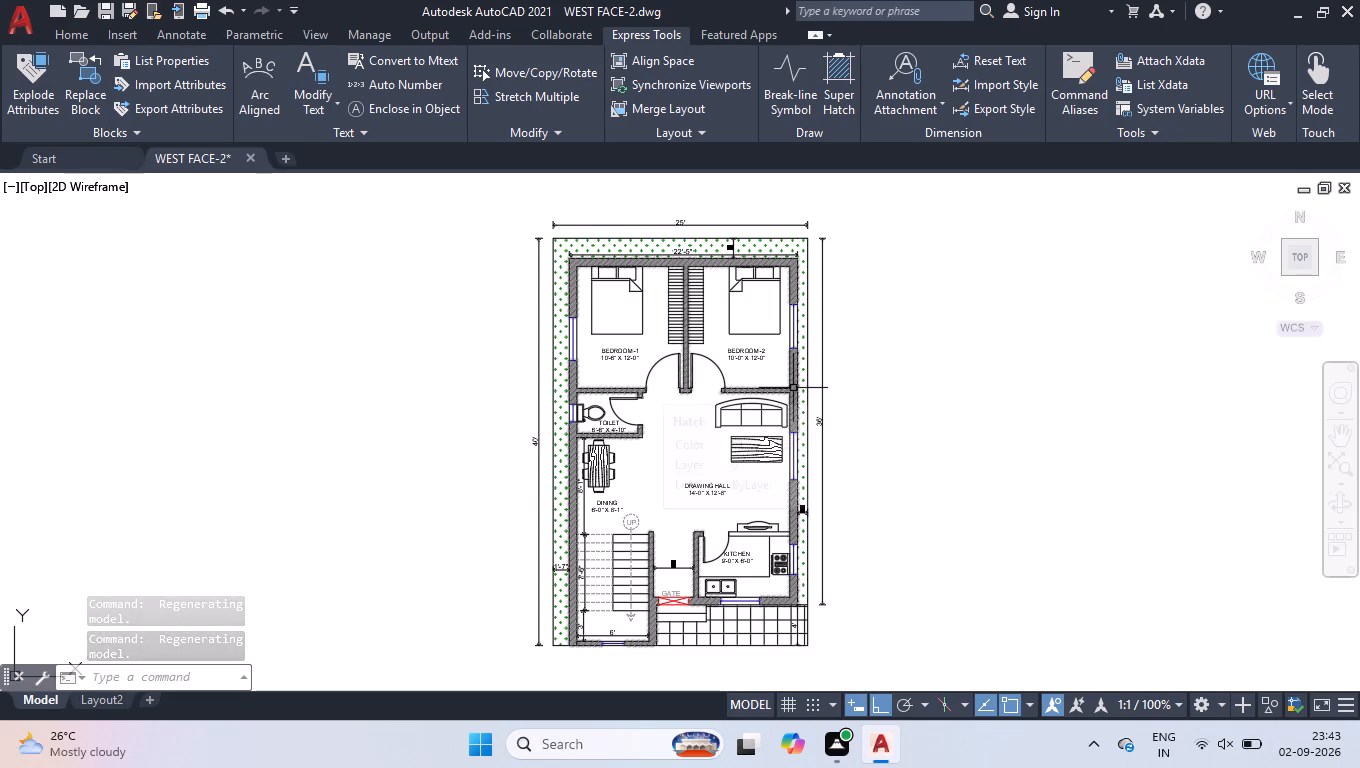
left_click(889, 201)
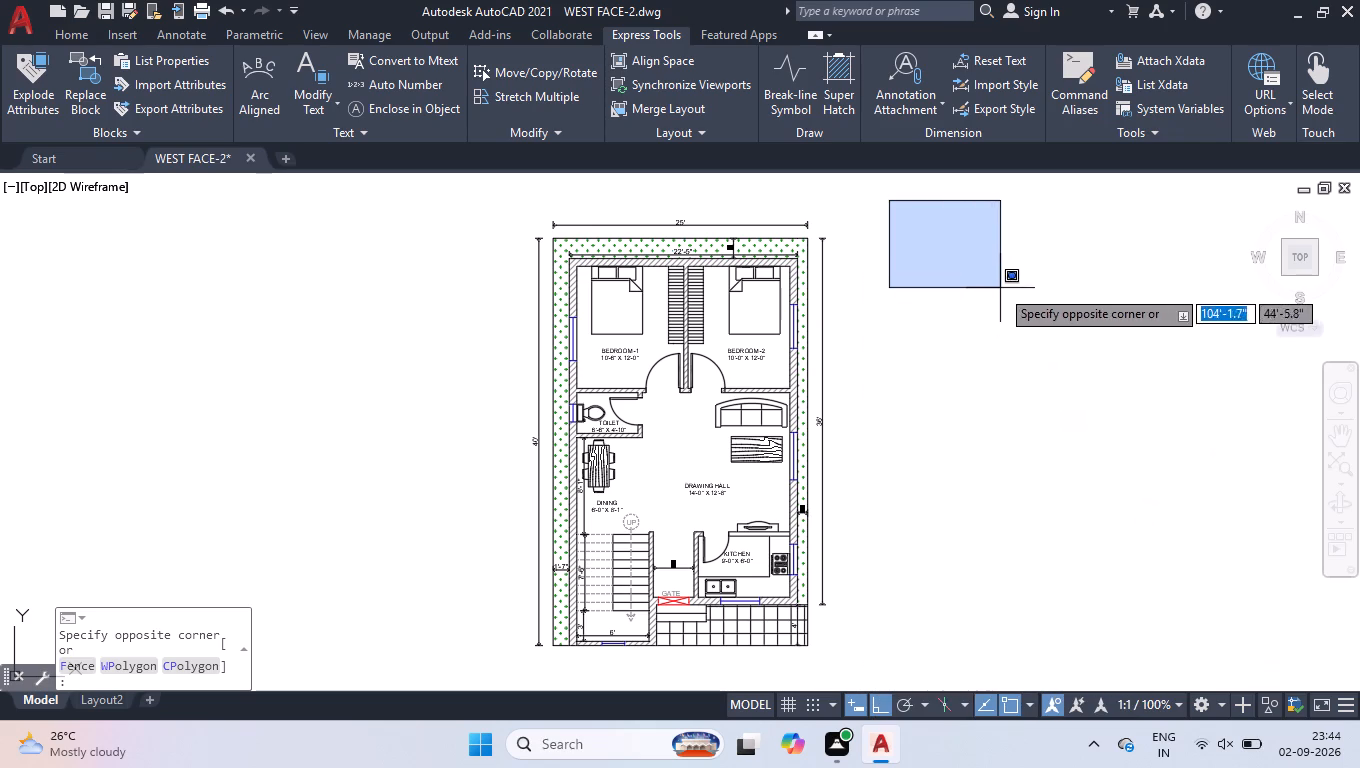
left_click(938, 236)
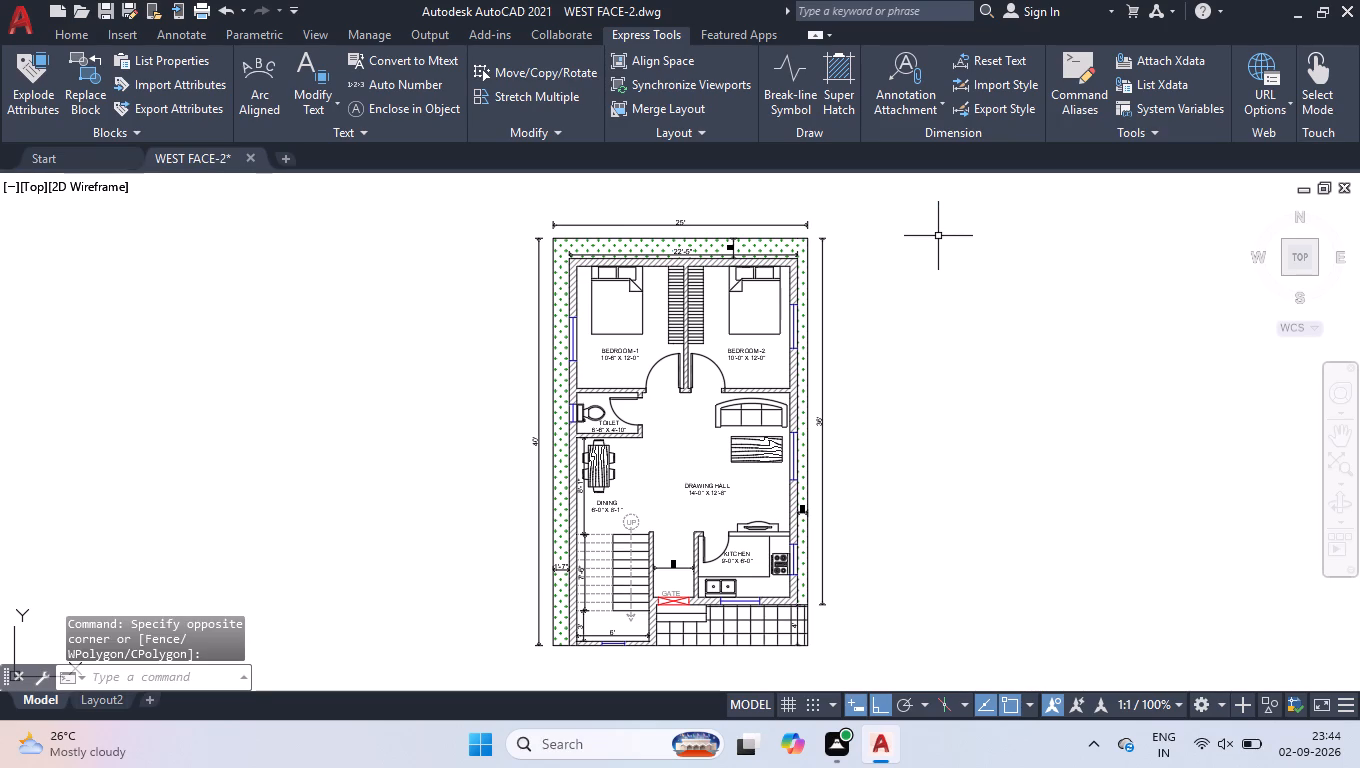
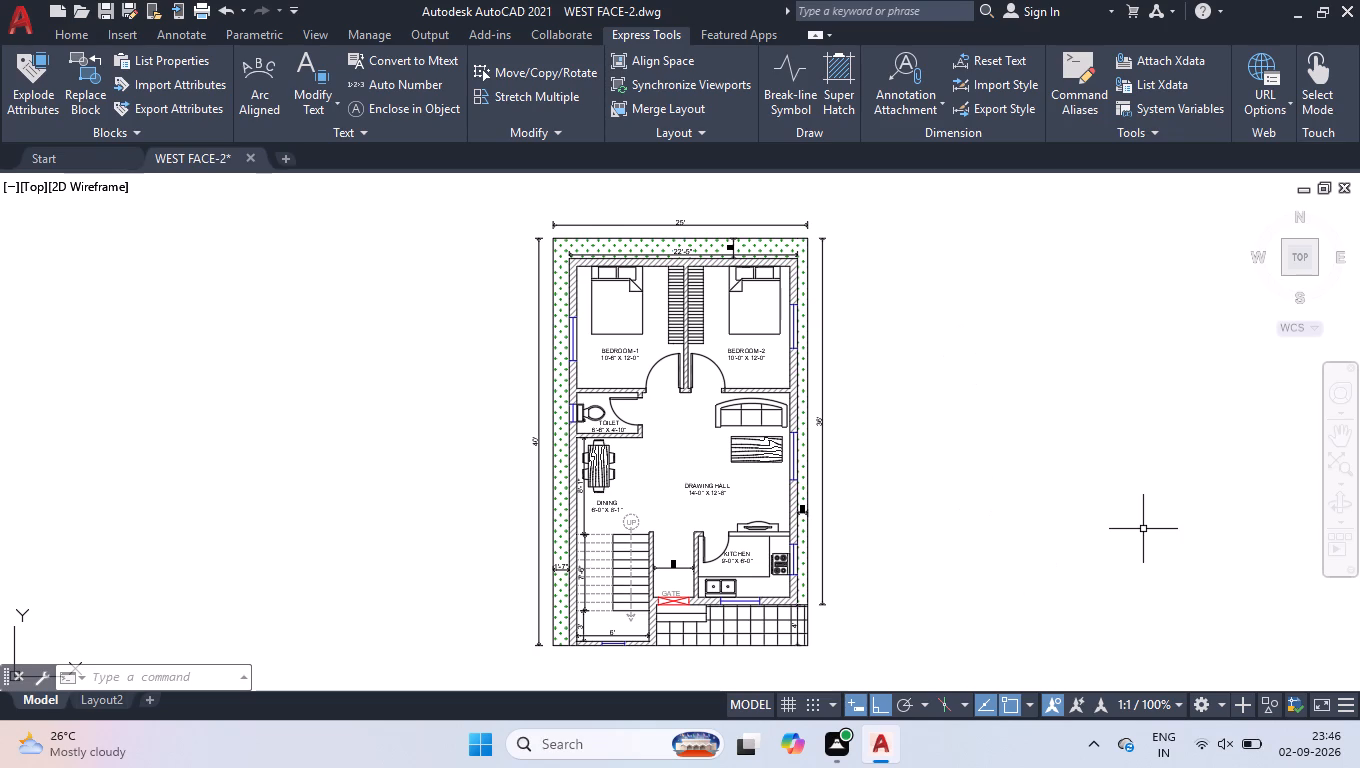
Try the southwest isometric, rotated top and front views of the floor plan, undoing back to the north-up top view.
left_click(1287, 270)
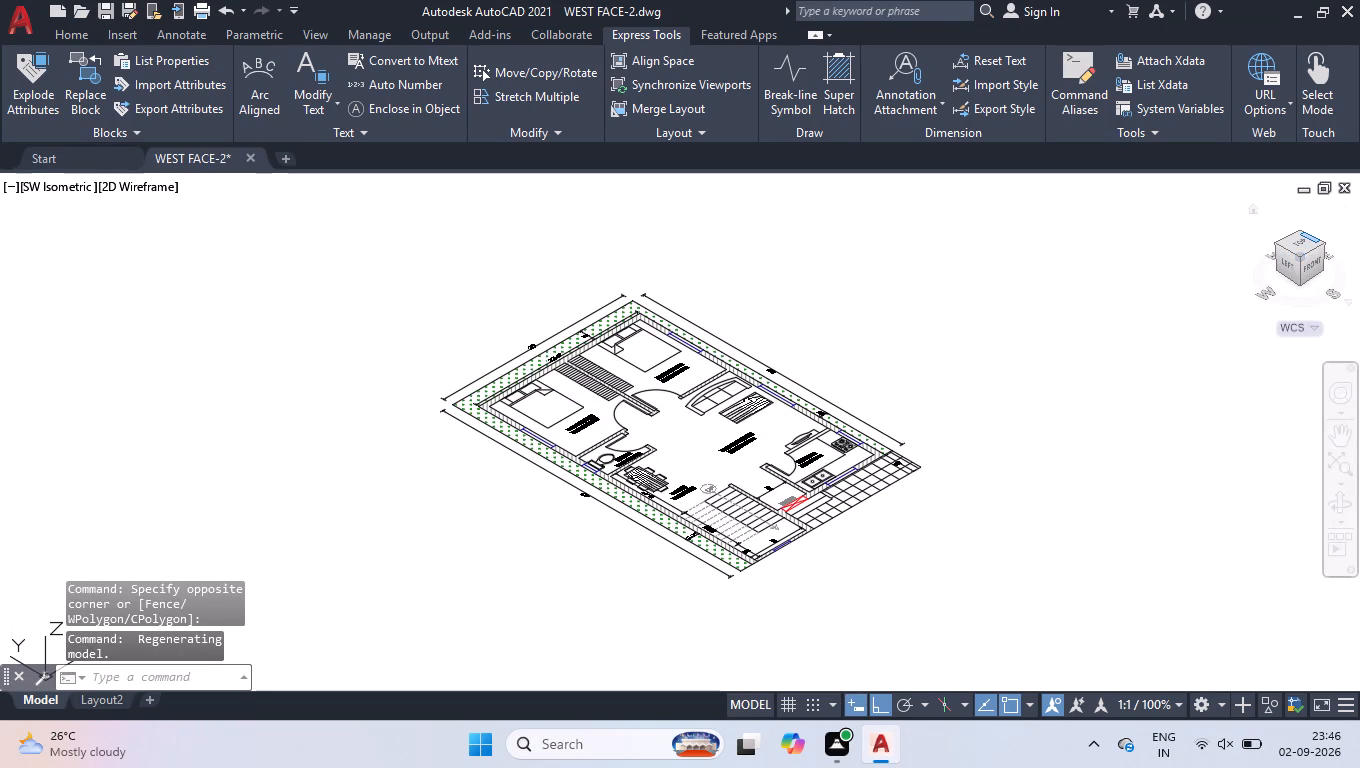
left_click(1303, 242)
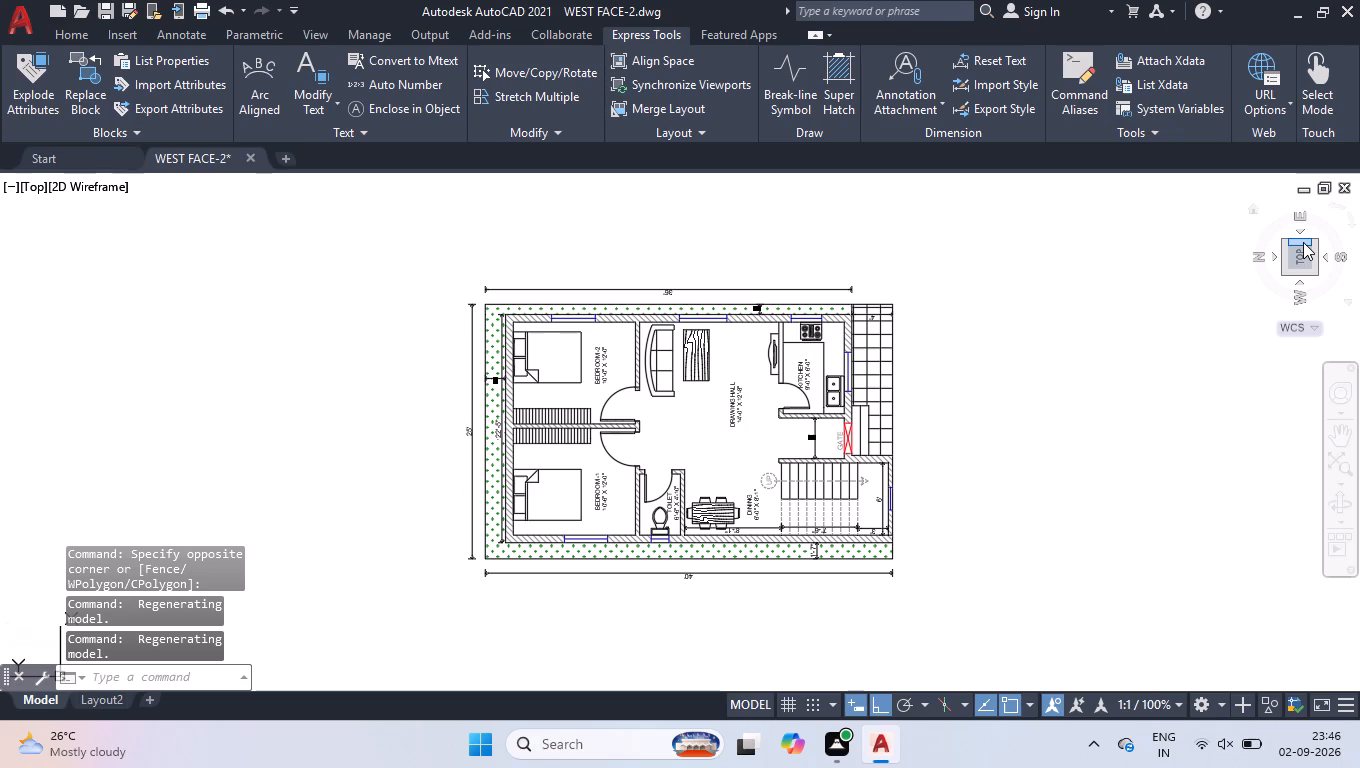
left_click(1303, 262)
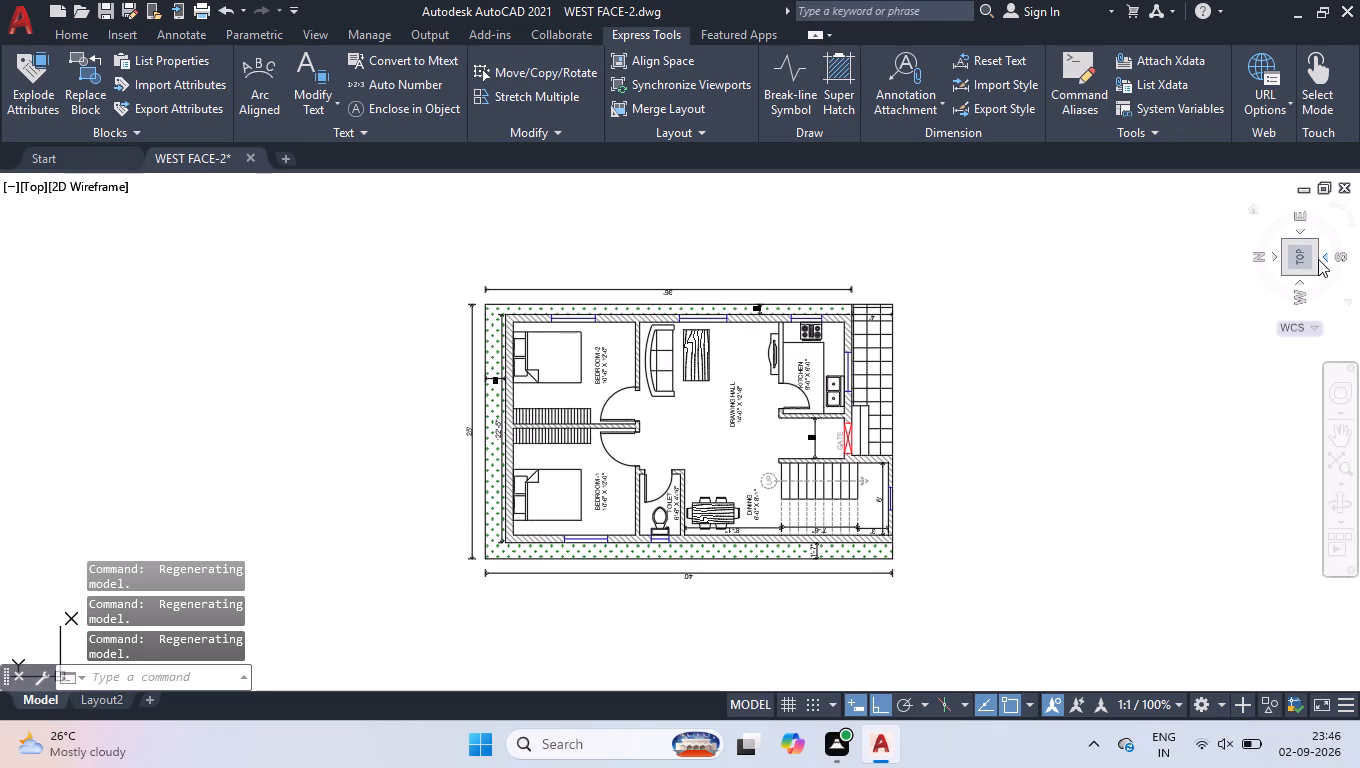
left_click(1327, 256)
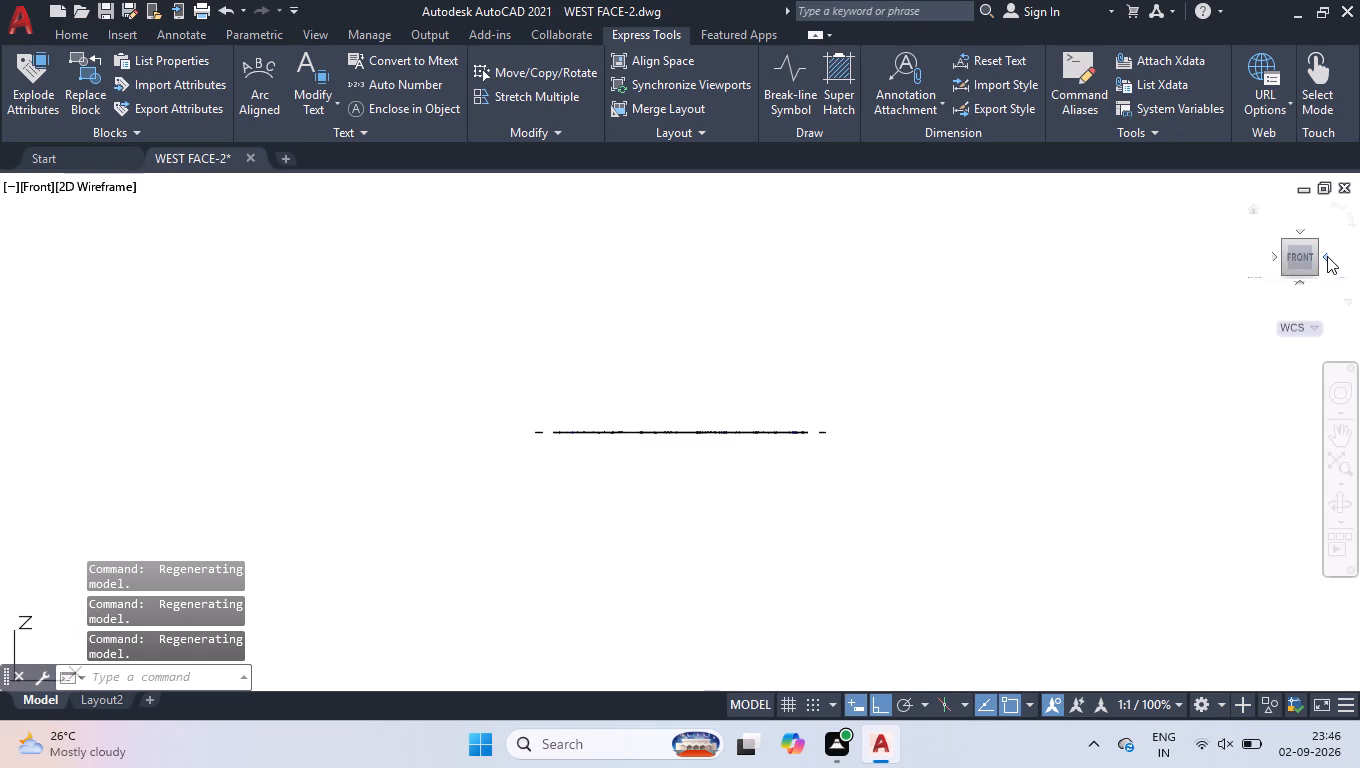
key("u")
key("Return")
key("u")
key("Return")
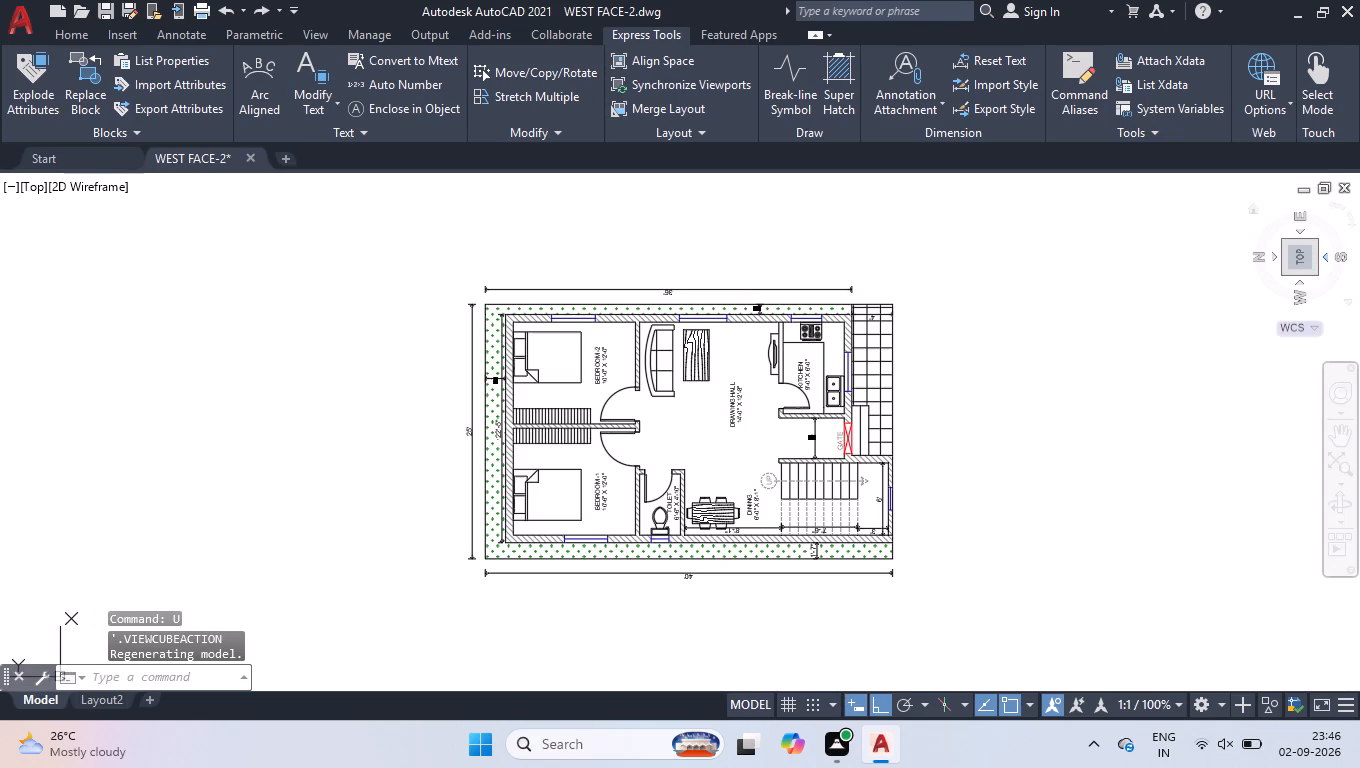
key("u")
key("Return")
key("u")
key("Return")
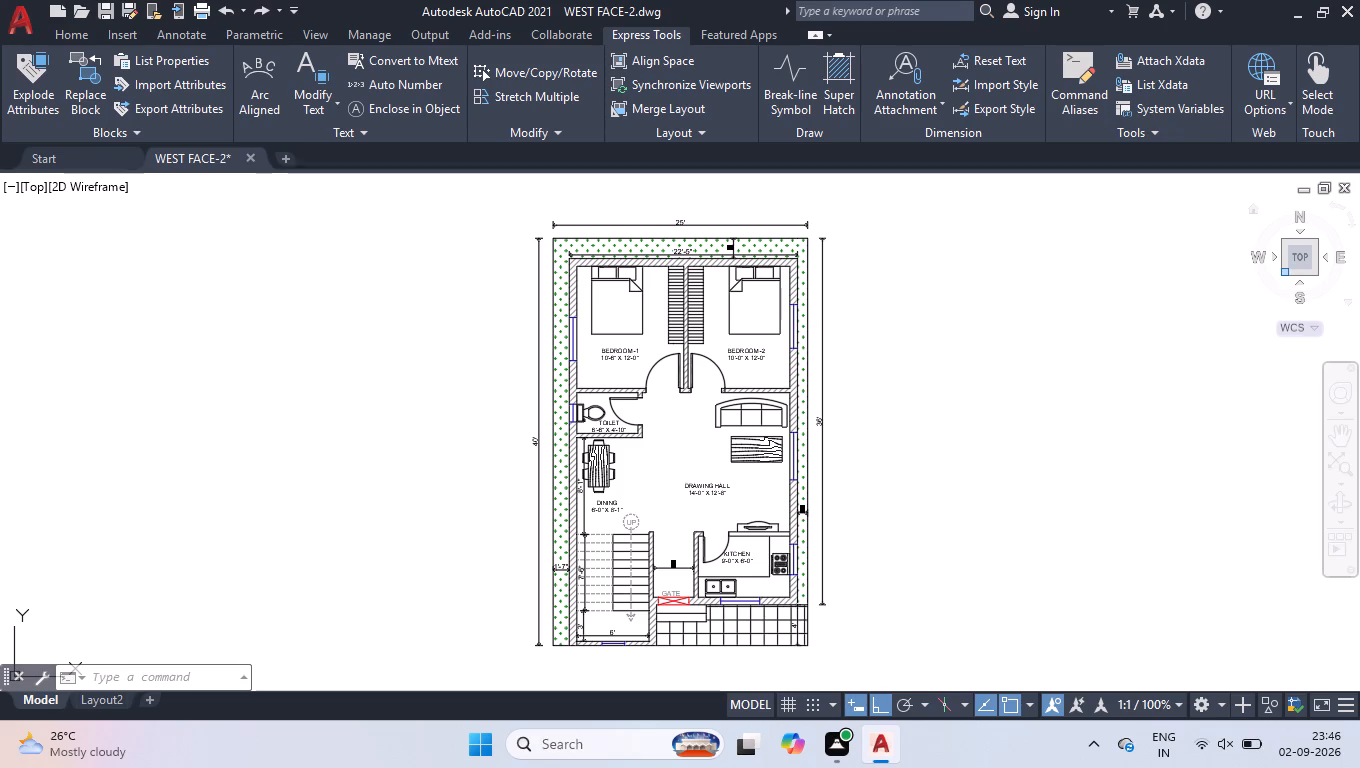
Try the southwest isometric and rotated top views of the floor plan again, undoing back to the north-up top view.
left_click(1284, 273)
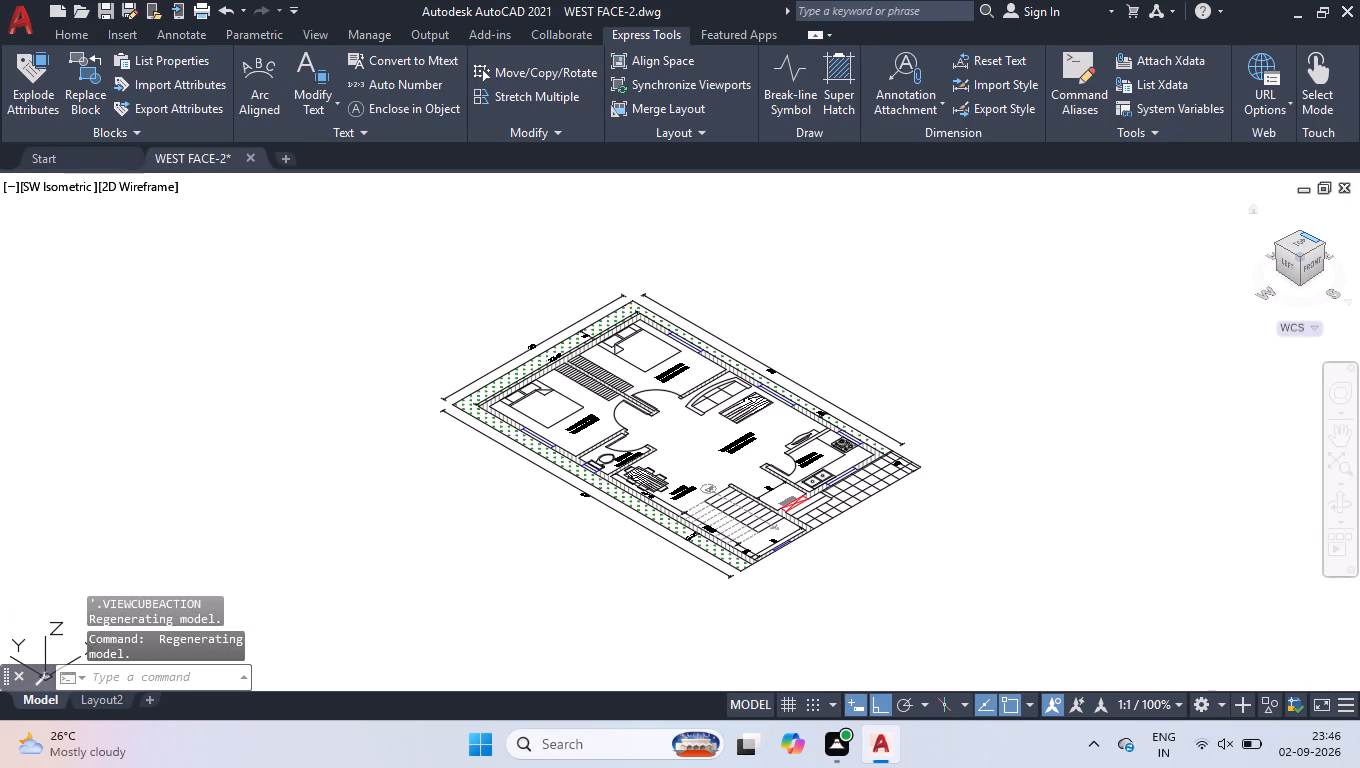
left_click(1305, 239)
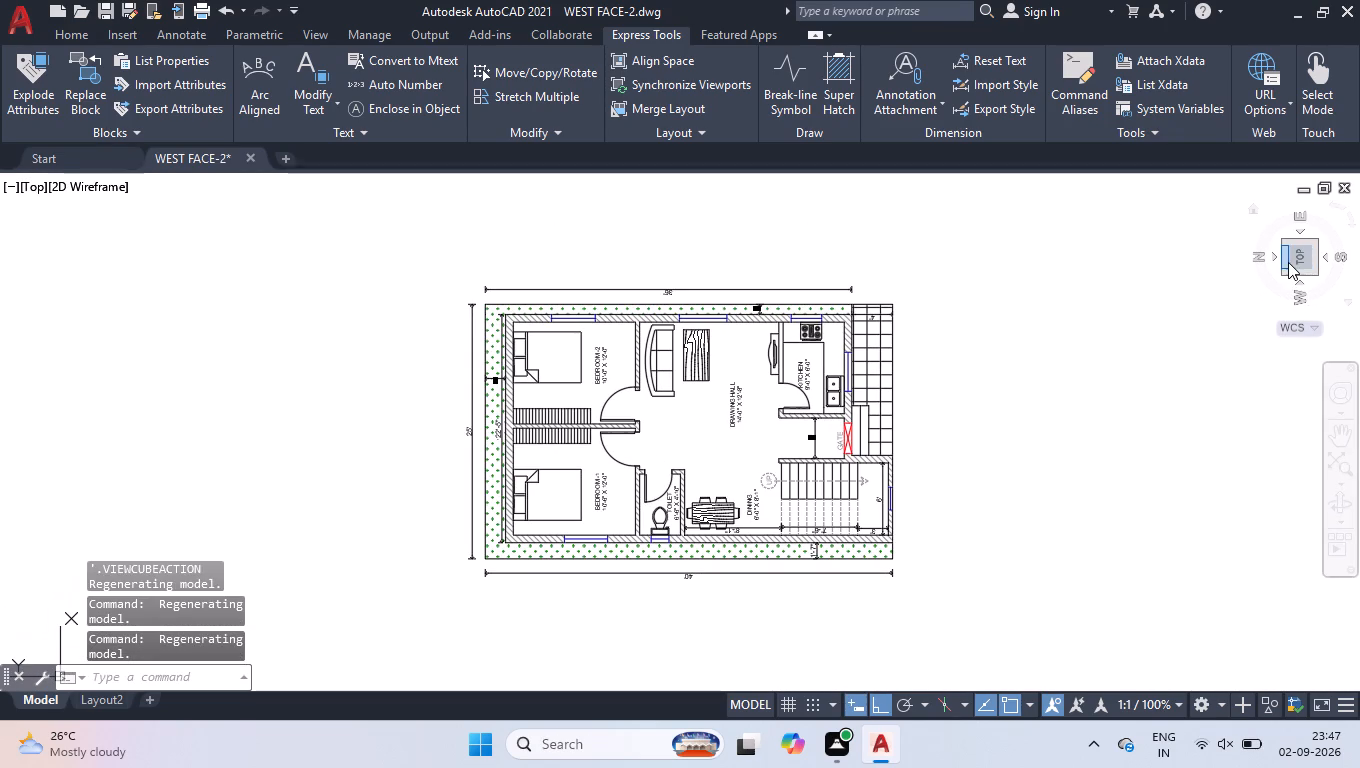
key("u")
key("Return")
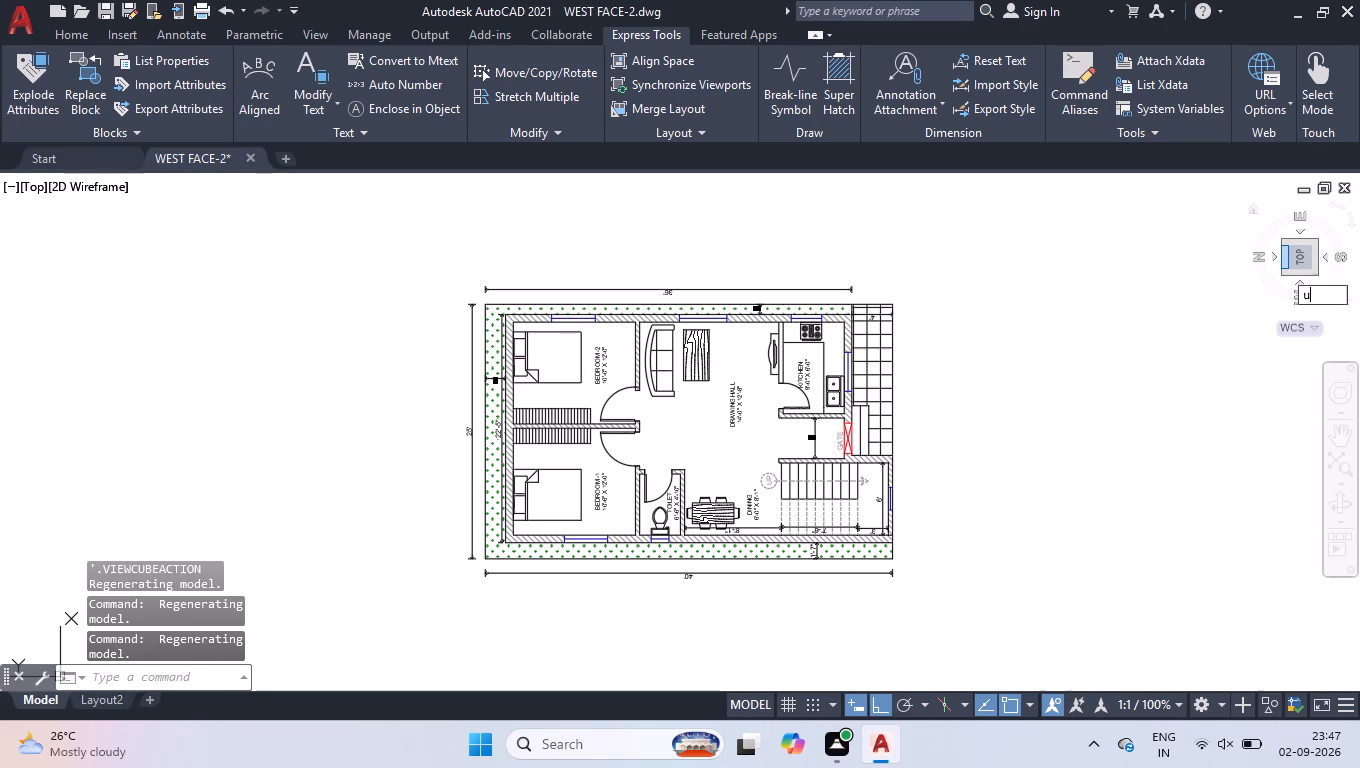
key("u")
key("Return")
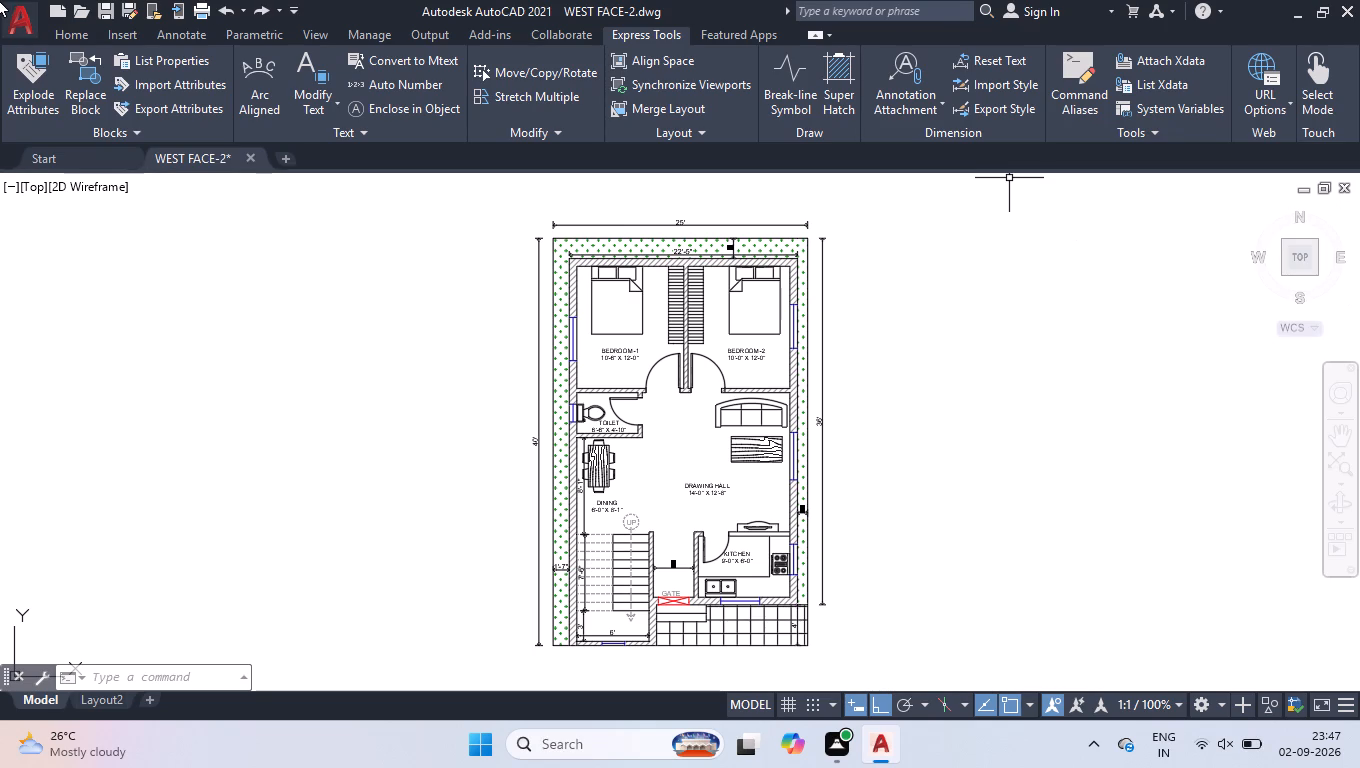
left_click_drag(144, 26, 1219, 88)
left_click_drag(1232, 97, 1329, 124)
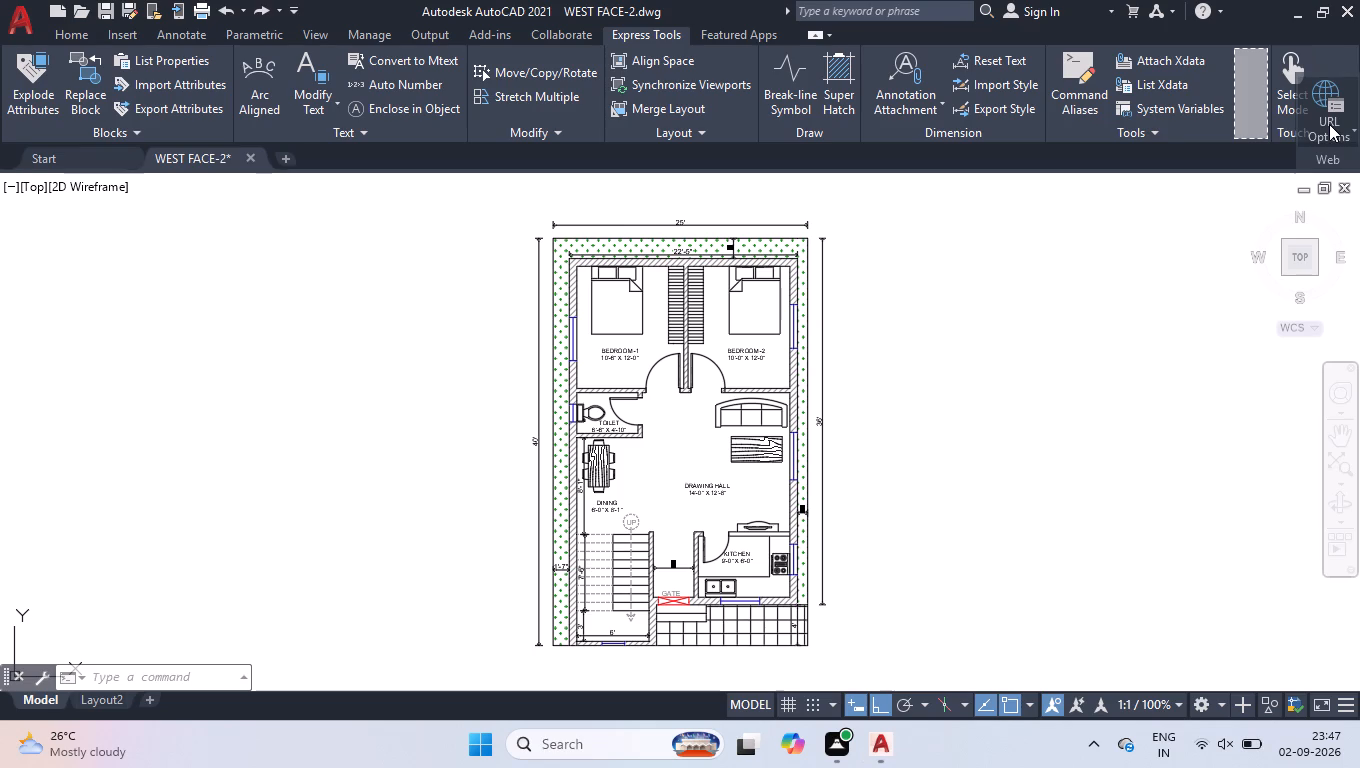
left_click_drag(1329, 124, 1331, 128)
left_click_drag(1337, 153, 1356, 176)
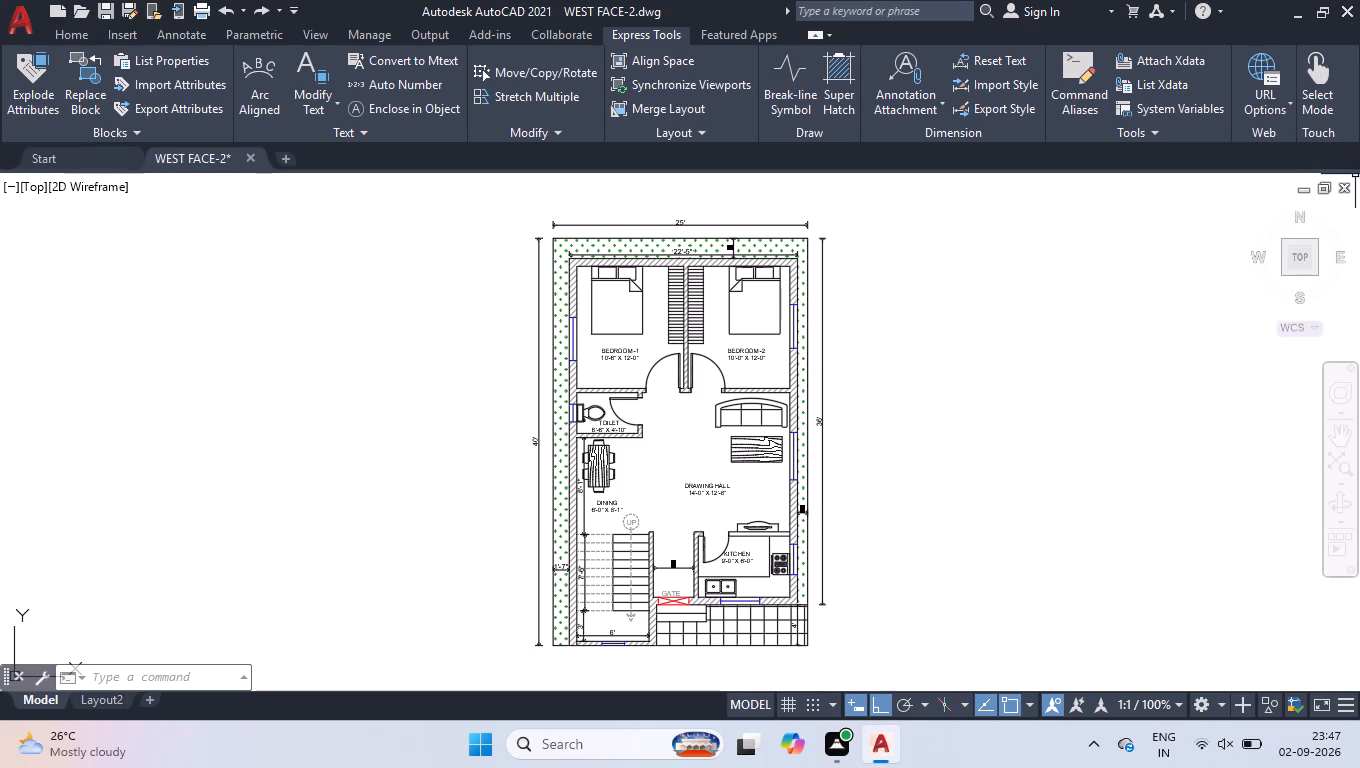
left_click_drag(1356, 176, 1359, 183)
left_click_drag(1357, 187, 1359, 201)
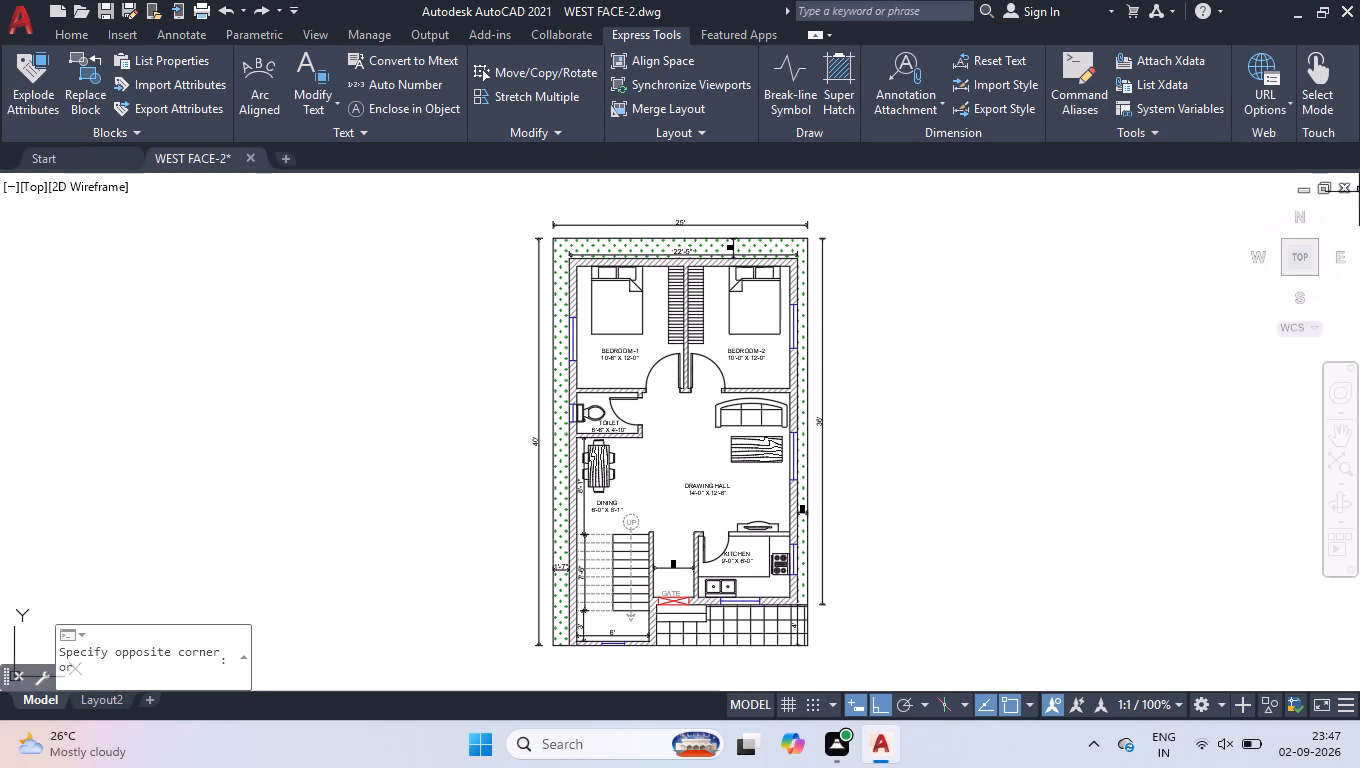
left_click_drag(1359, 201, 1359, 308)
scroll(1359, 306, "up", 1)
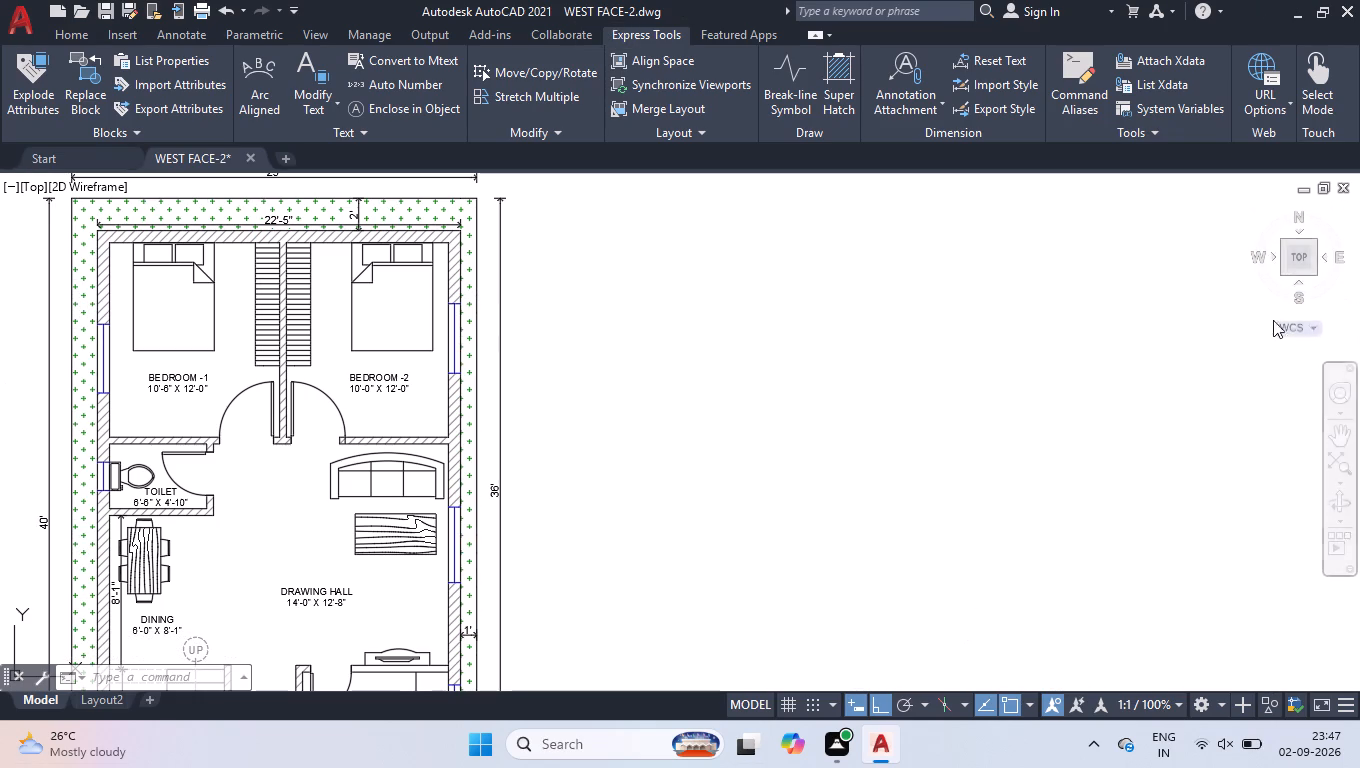
Query the drawing's log file path with the LOGFILENAME variable.
type("logfil")
key("Return")
Return to the top view framing the complete floor plan.
left_click(1304, 261)
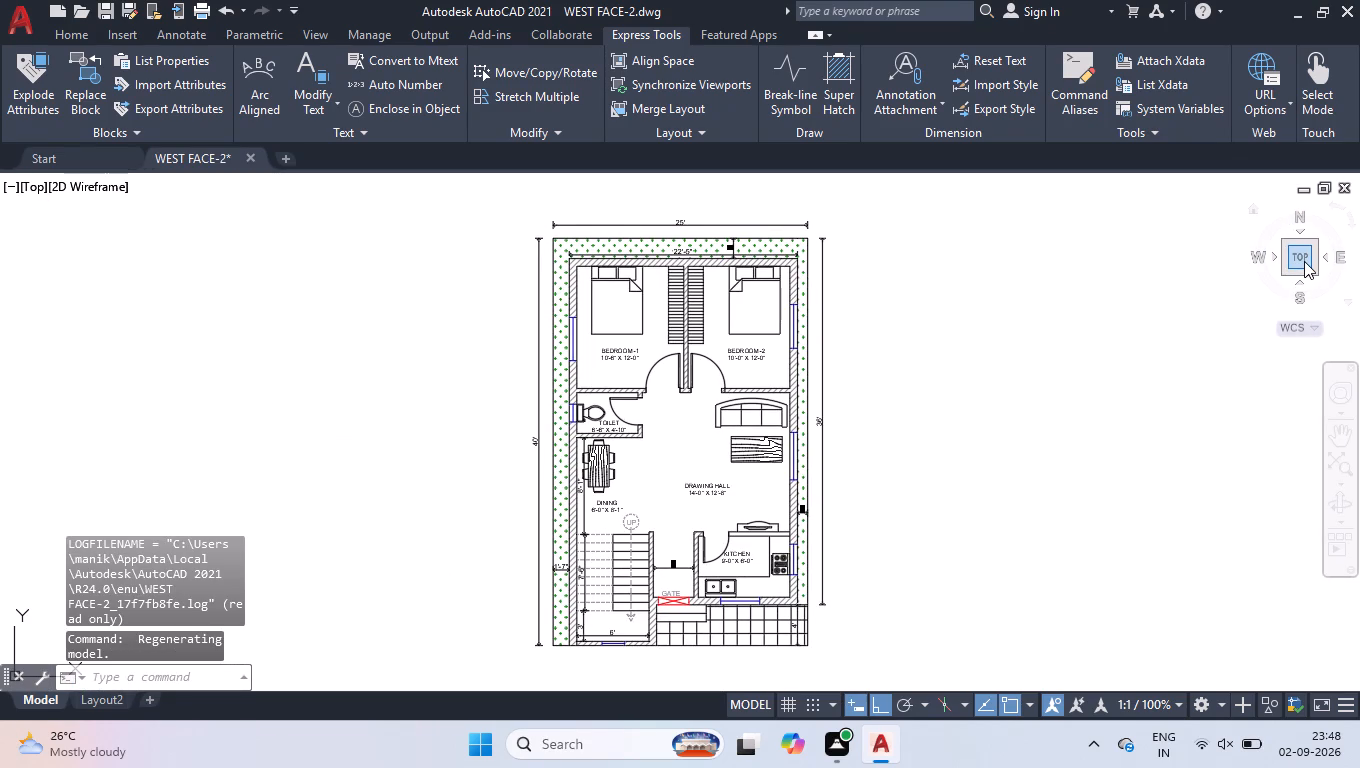
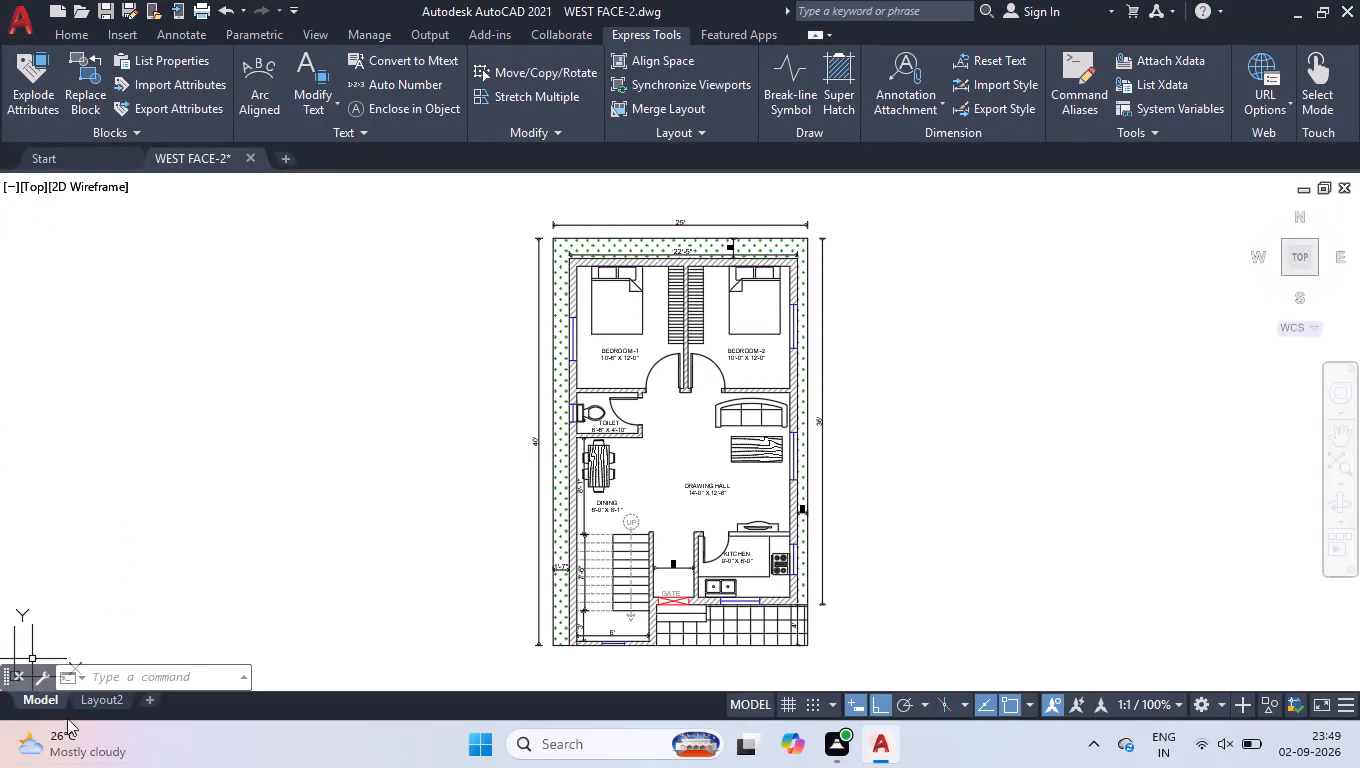
Switch from model space to Layout2 to view the floor plan on its paper sheet.
left_click(95, 694)
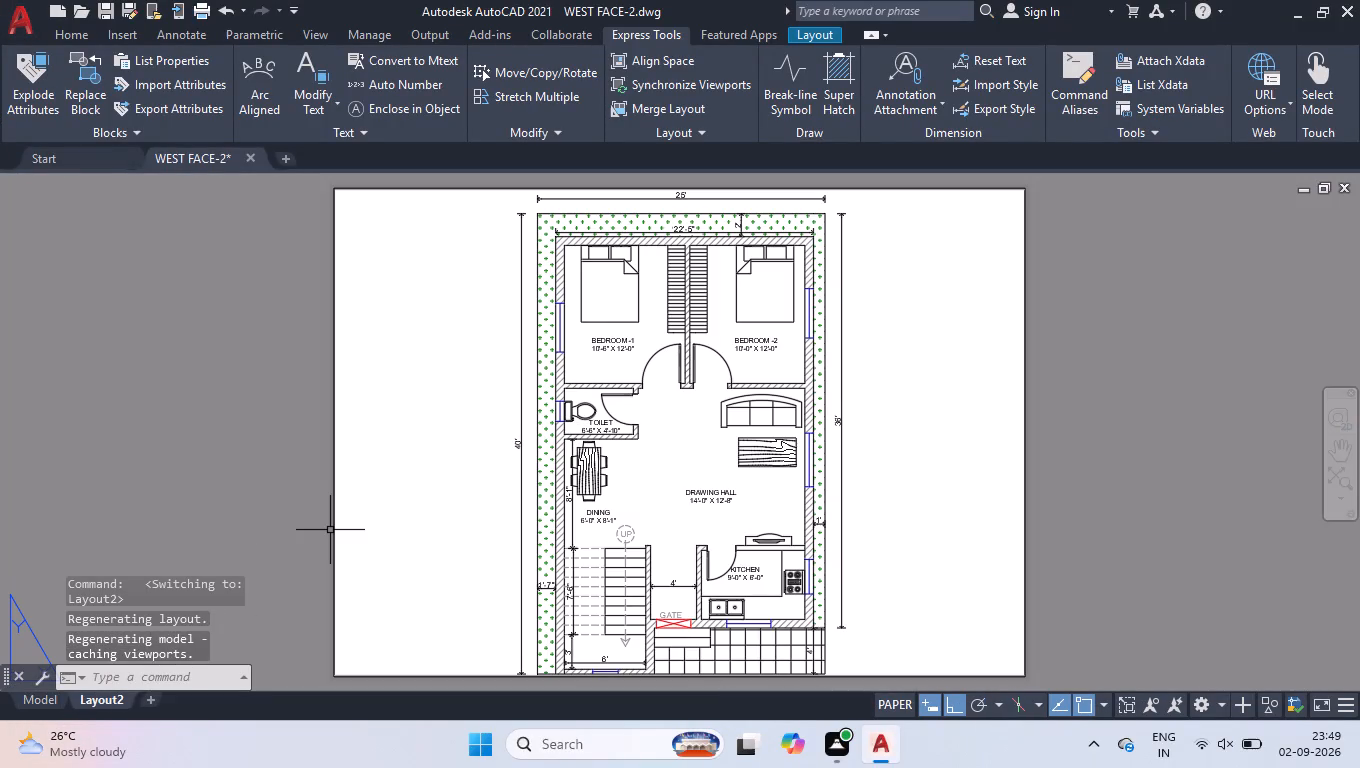
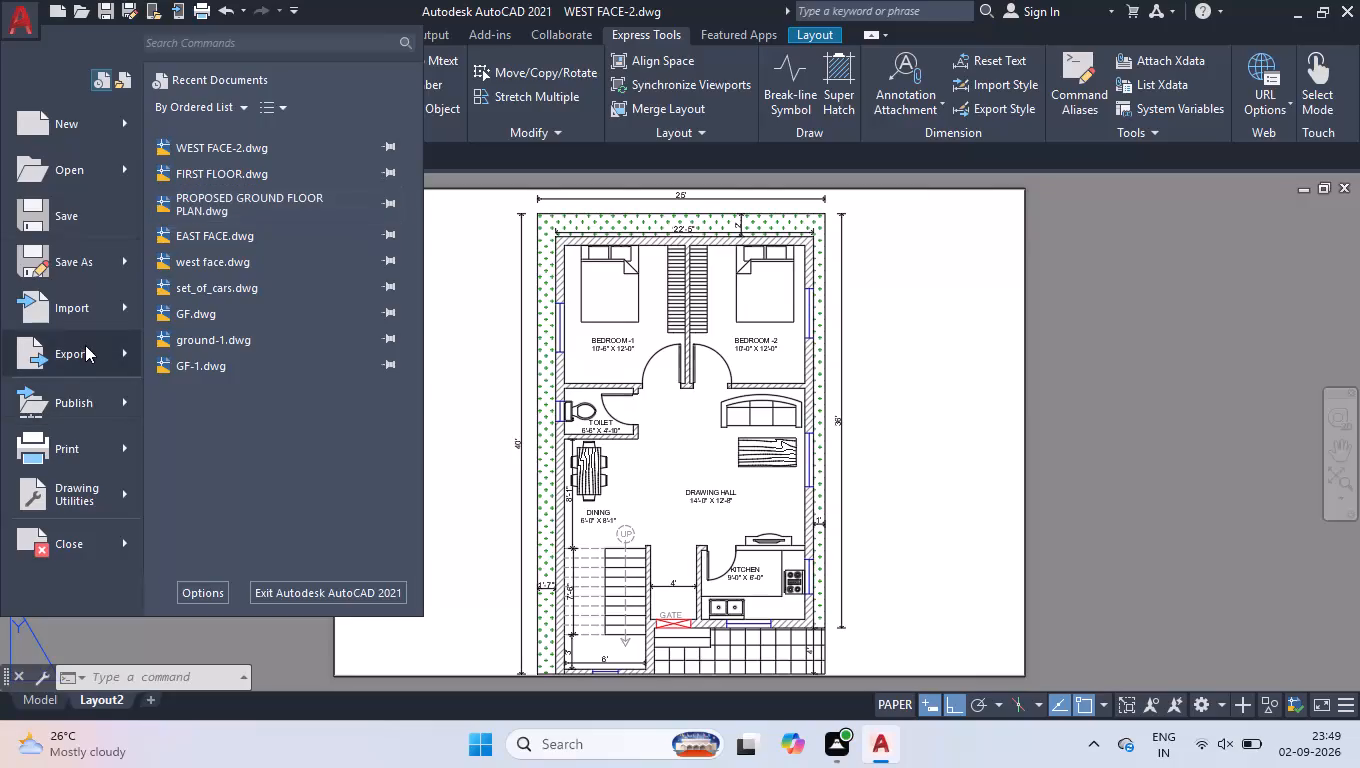
Export the current layout as WEST FACE-2.pdf to the Desktop using the AutoCAD PDF (High Quality Print) preset.
left_click(85, 345)
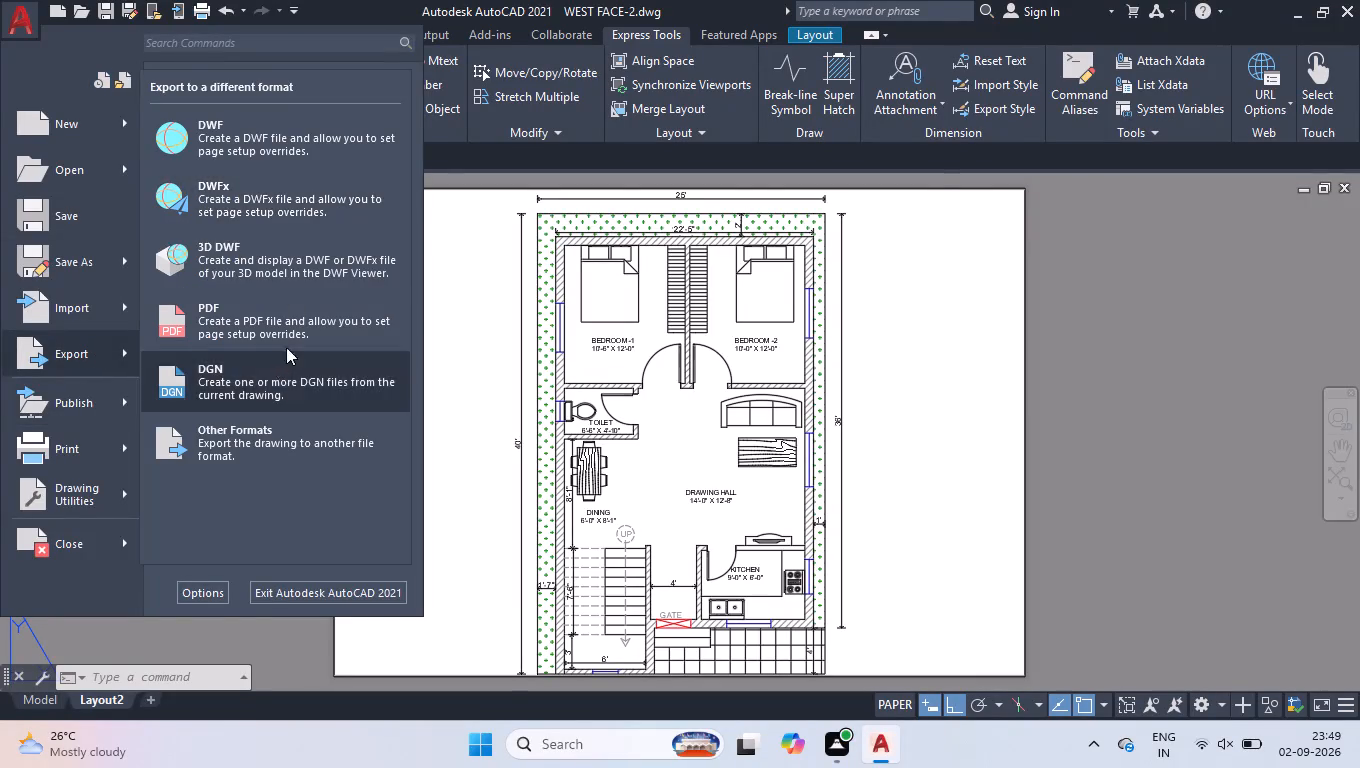
left_click(292, 342)
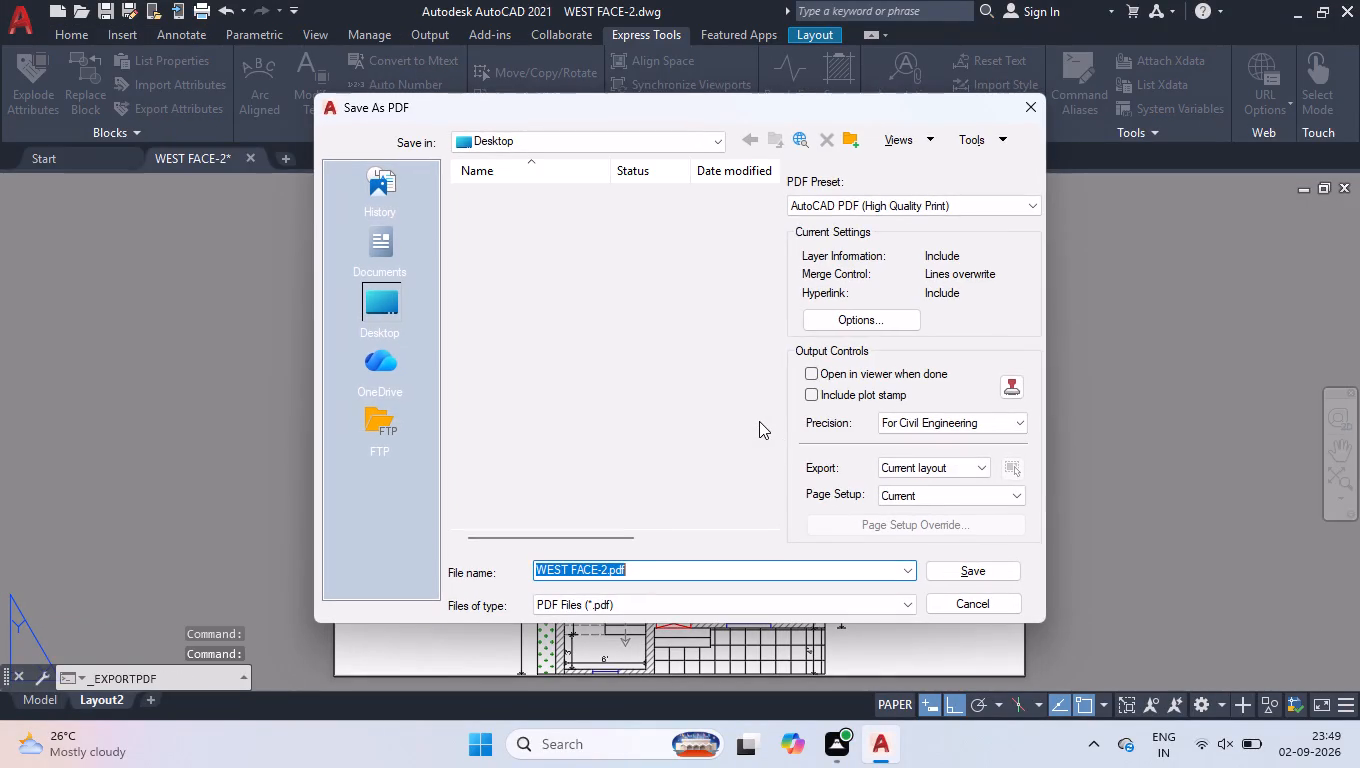
key("Return")
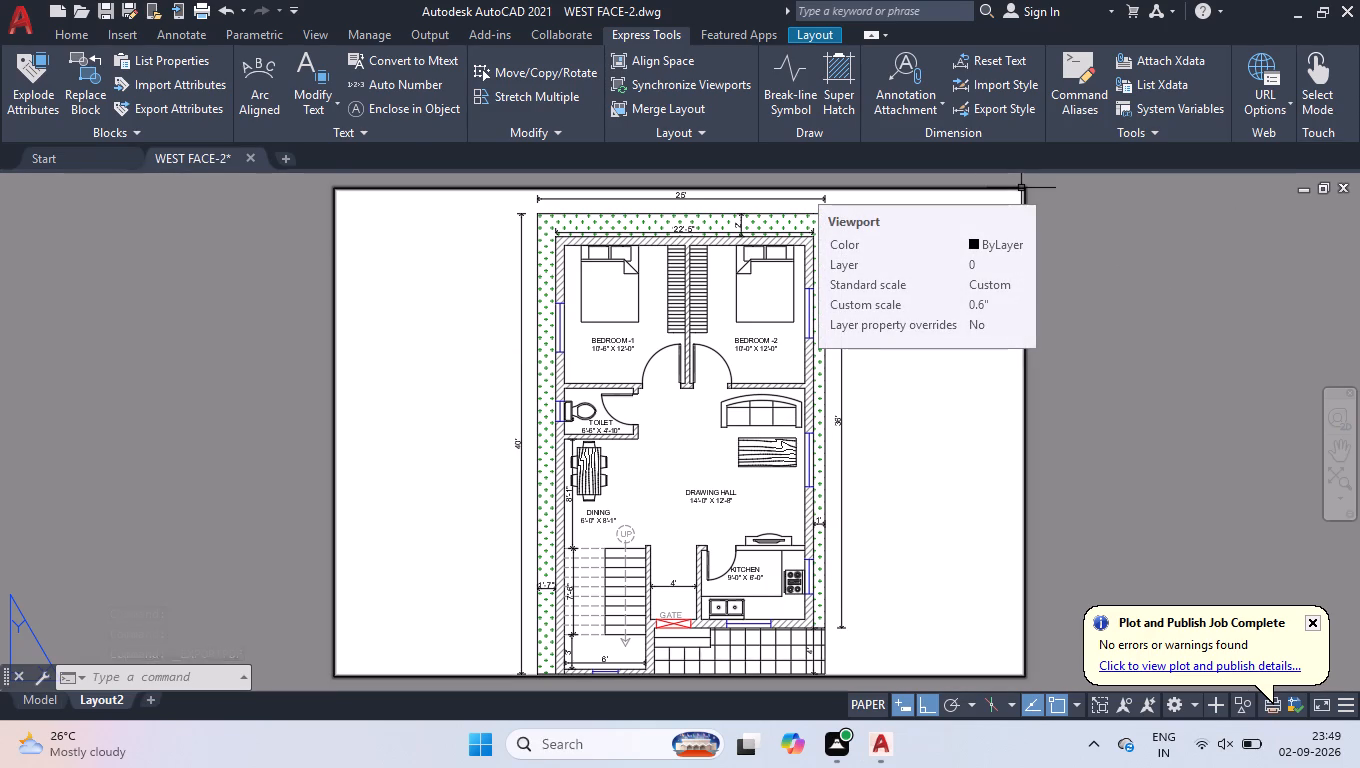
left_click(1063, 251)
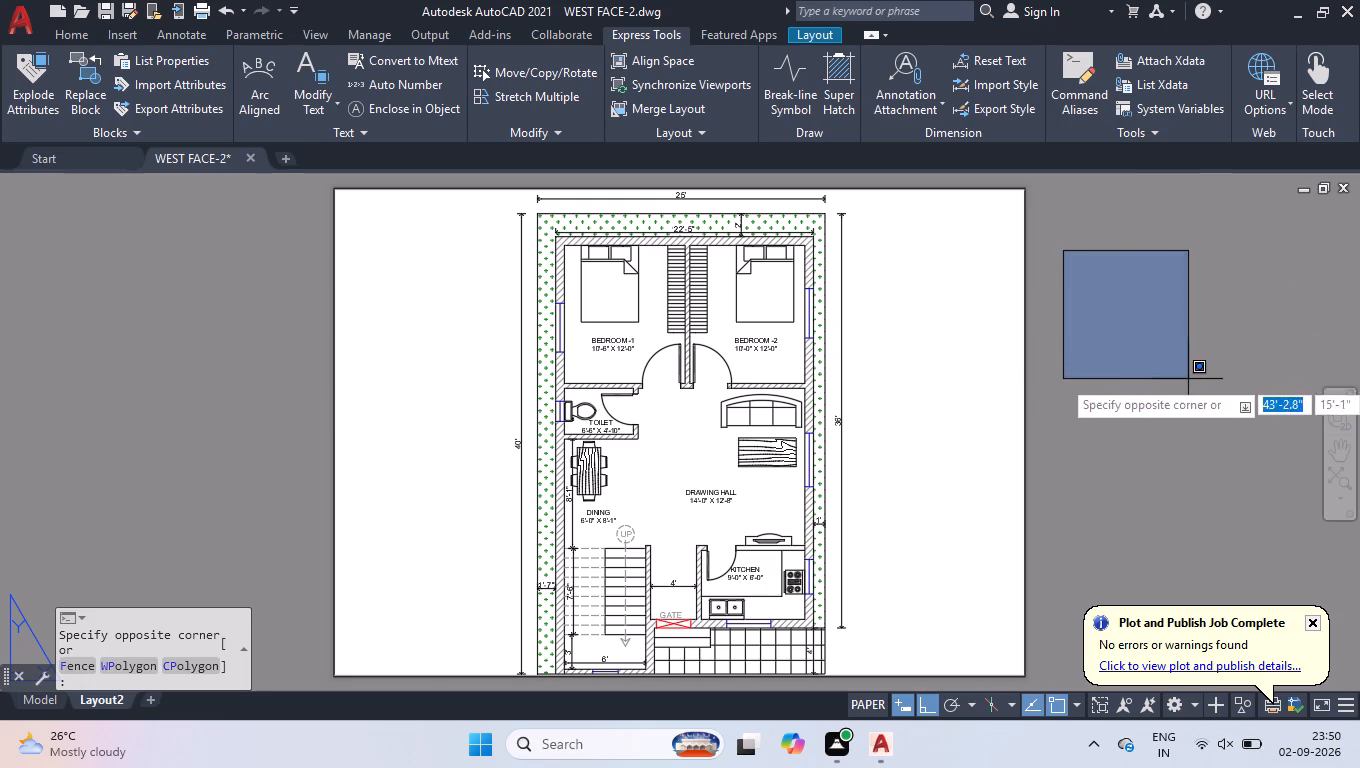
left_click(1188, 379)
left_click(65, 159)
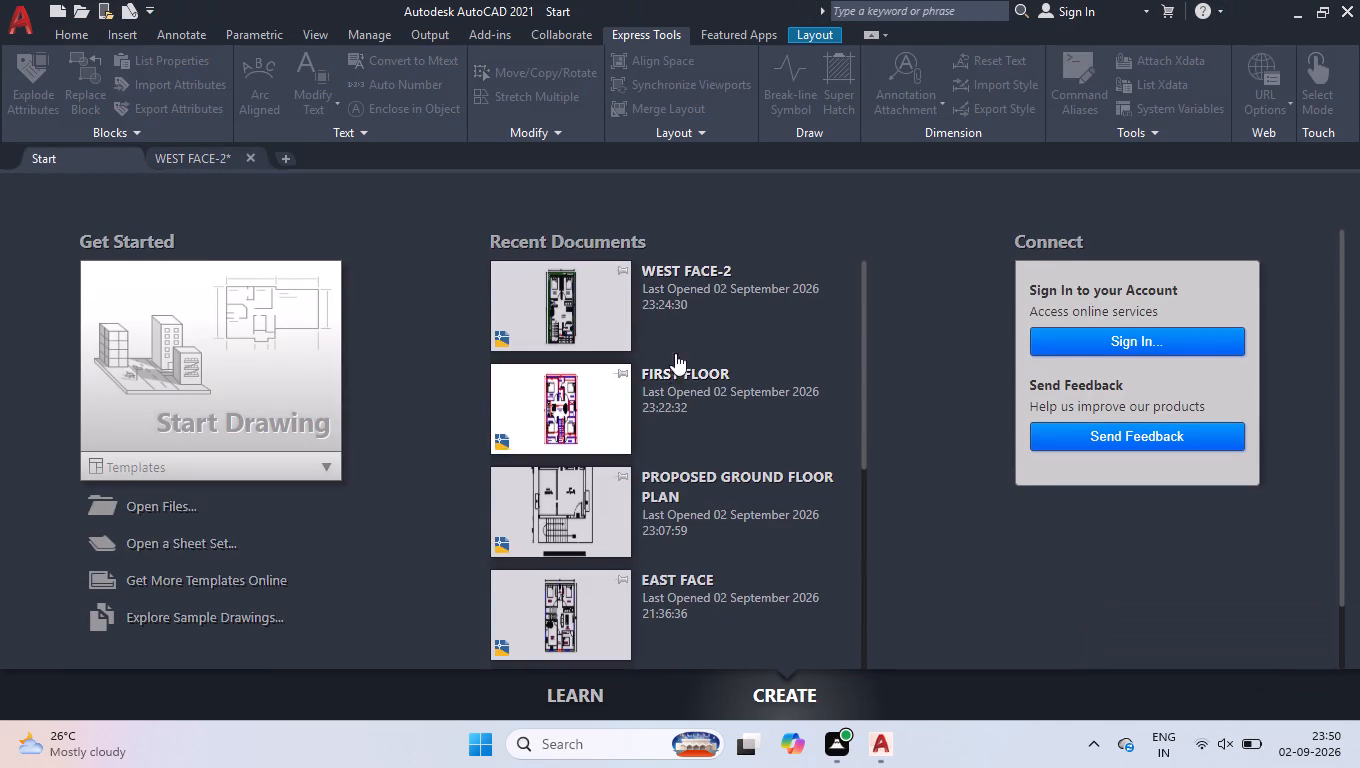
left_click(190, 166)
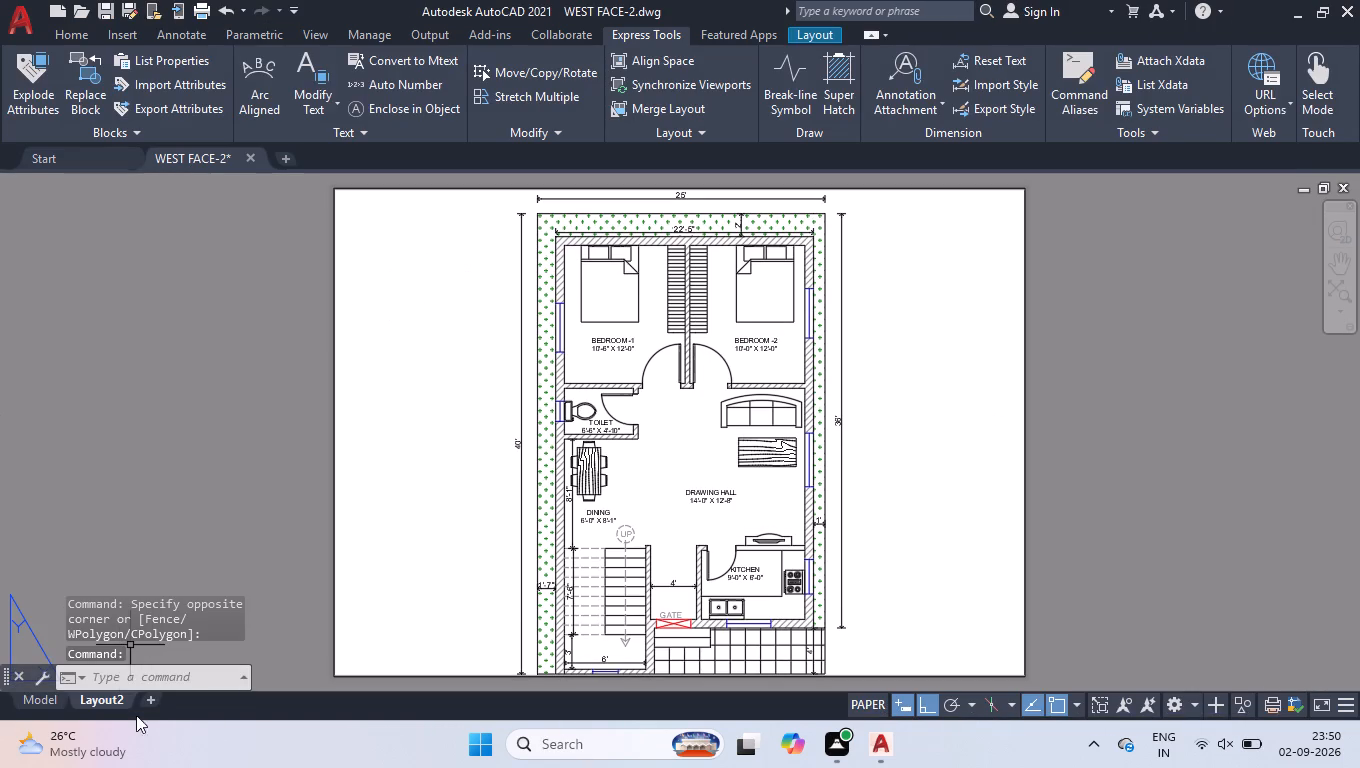
Switch from Layout2 back to model space to view the floor plan.
left_click(38, 699)
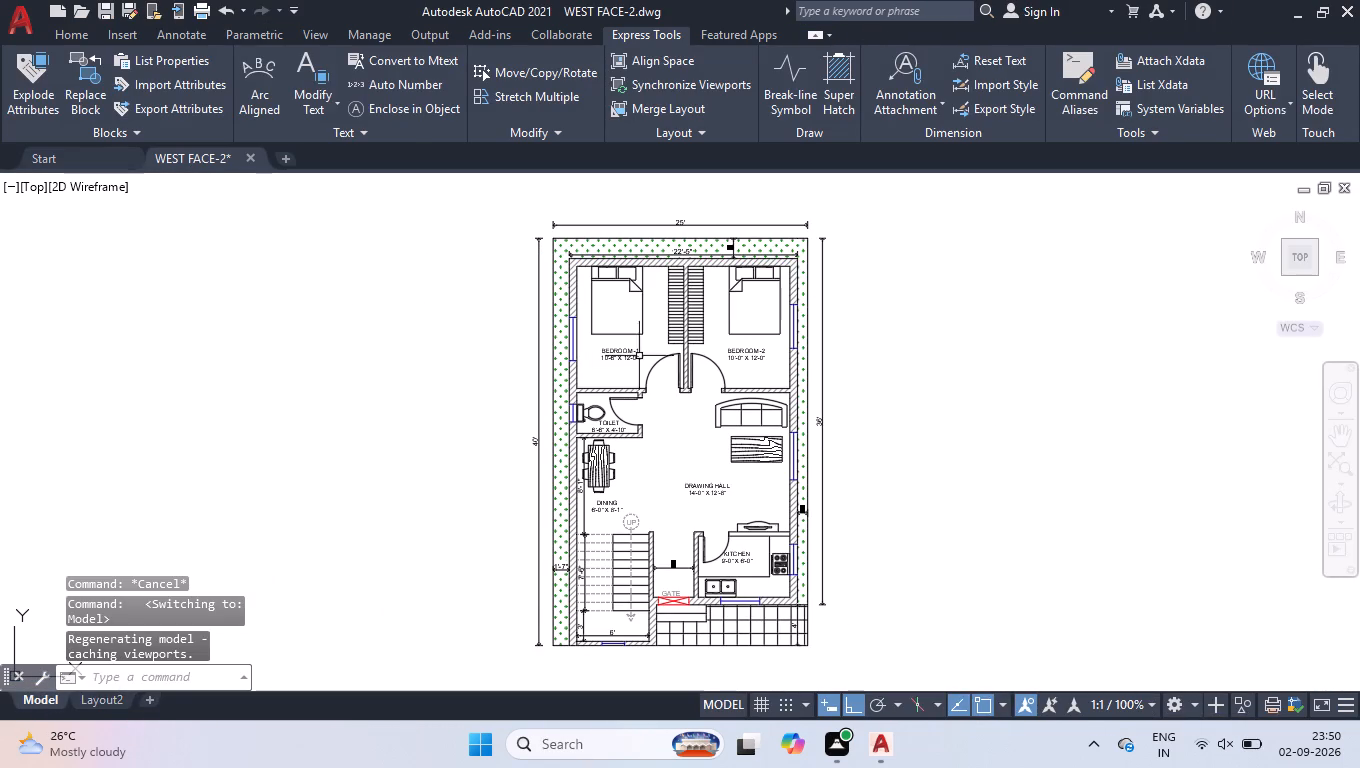